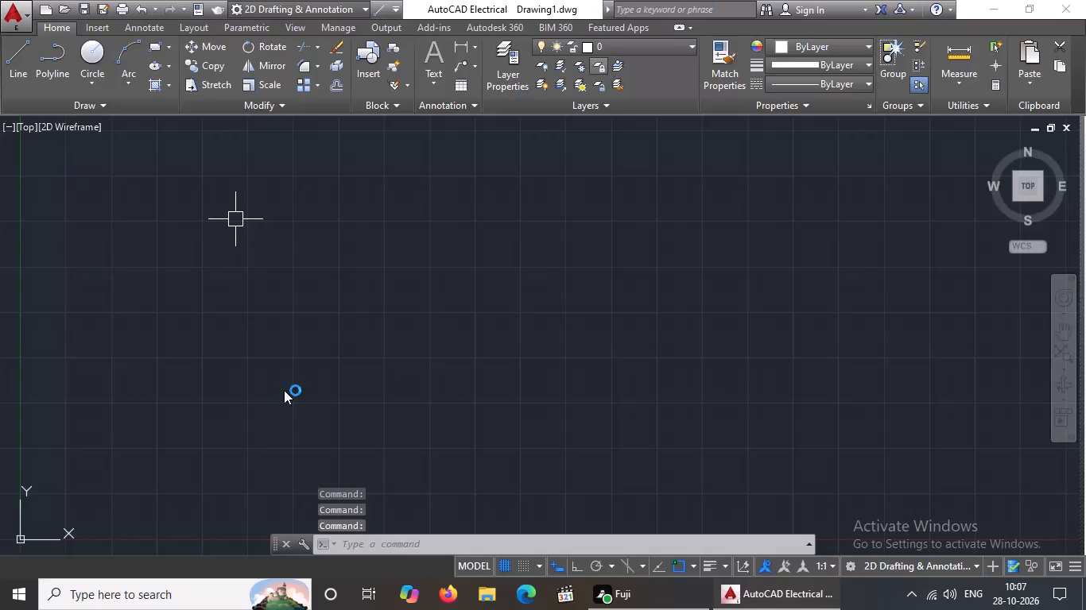
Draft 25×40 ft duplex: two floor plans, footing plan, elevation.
Turn the grid display off and Ortho mode on.
{"action": "key", "text": "Escape"}
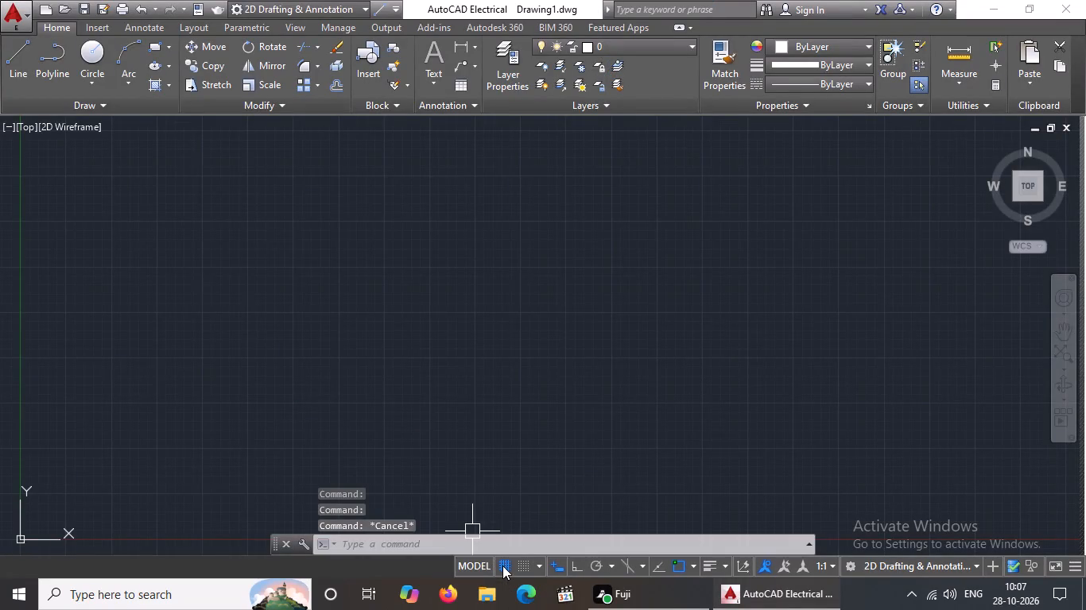
{"action": "left_click", "coordinate": [503, 565]}
{"action": "left_click", "coordinate": [576, 569]}
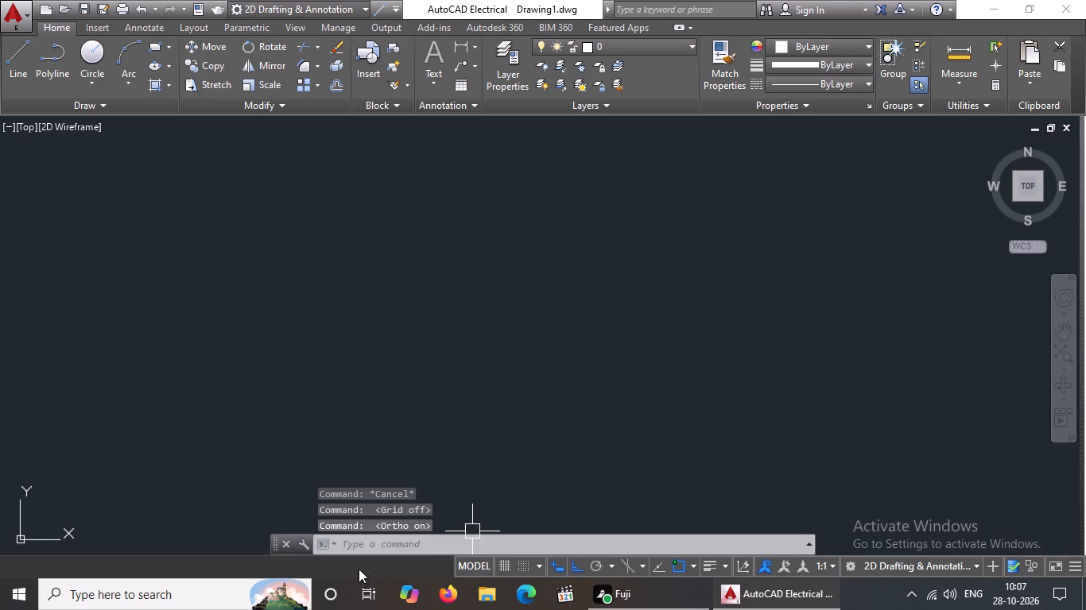
Hide the coordinate system icon by setting UCSICON to OFF.
{"action": "left_click", "coordinate": [355, 539]}
{"action": "type", "text": "uc"}
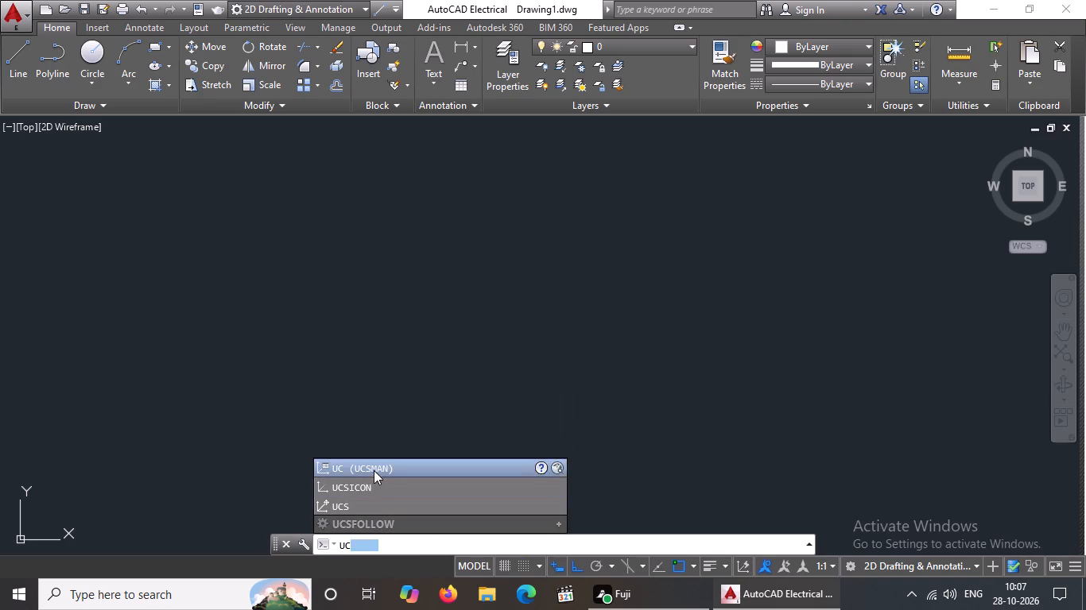
{"action": "left_click", "coordinate": [374, 485]}
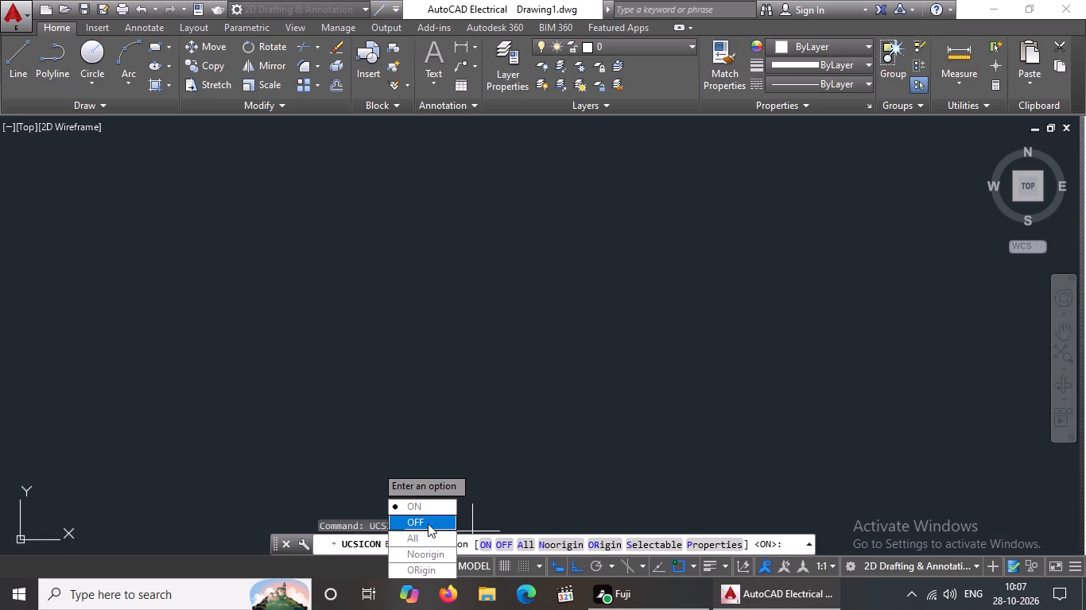
{"action": "left_click_drag", "start_coordinate": [428, 523], "coordinate": [375, 485]}
{"action": "scroll", "coordinate": [310, 324], "scroll_direction": "down", "scroll_amount": 8}
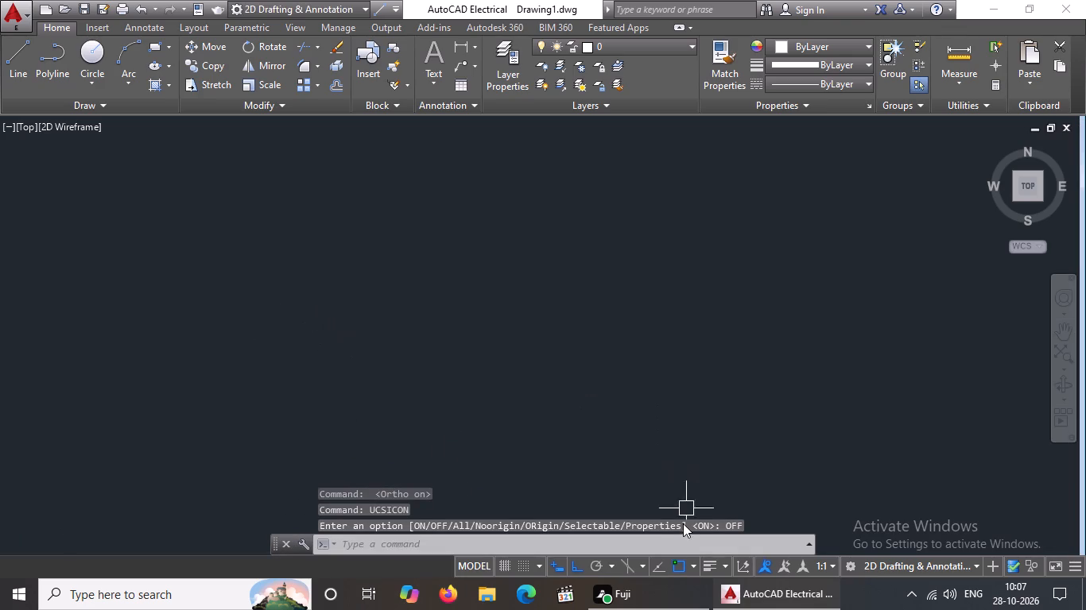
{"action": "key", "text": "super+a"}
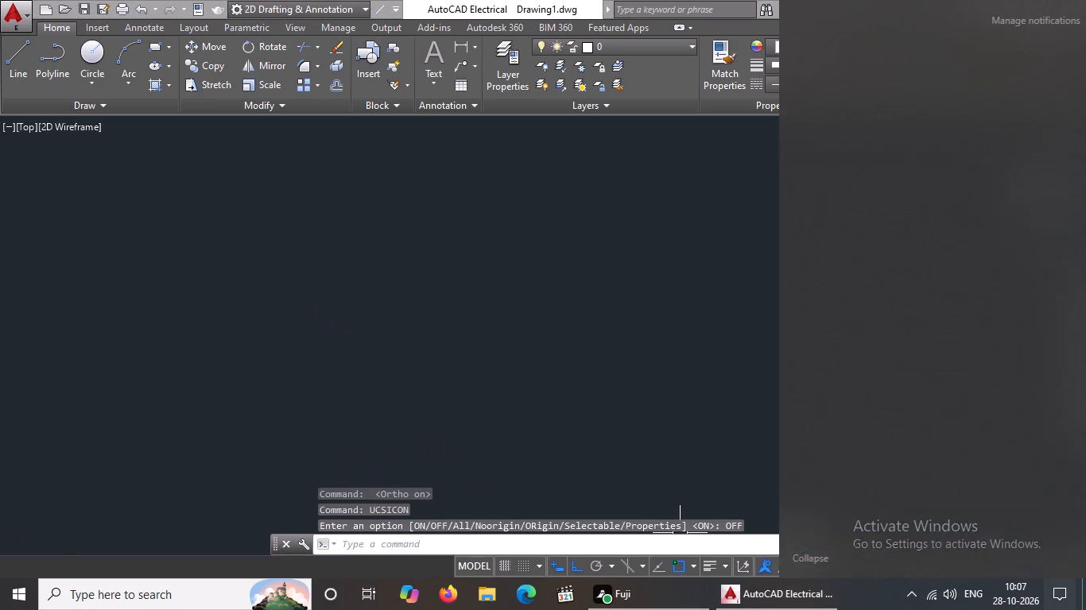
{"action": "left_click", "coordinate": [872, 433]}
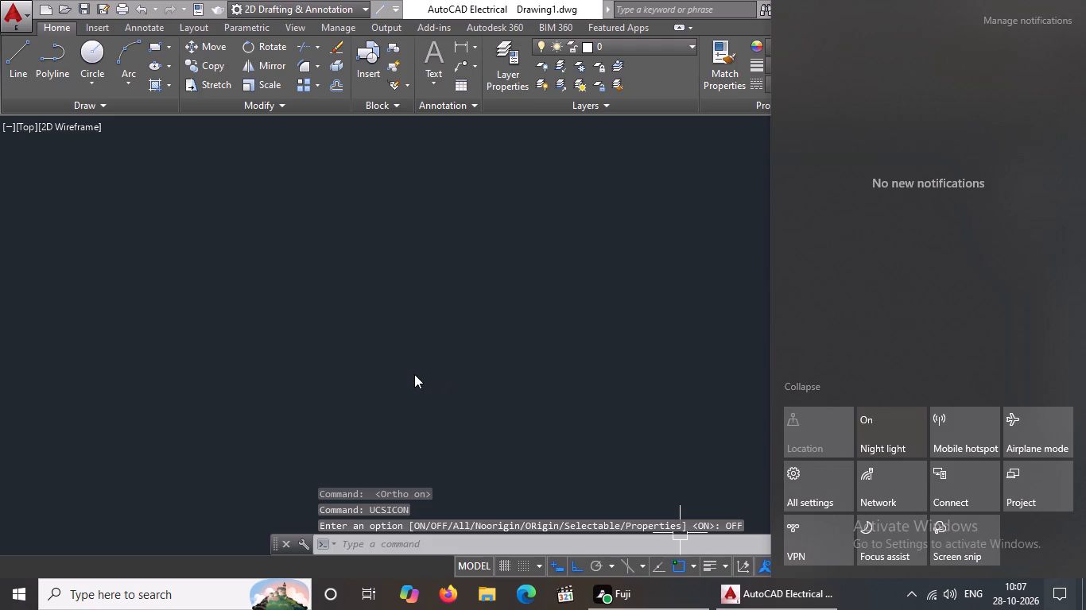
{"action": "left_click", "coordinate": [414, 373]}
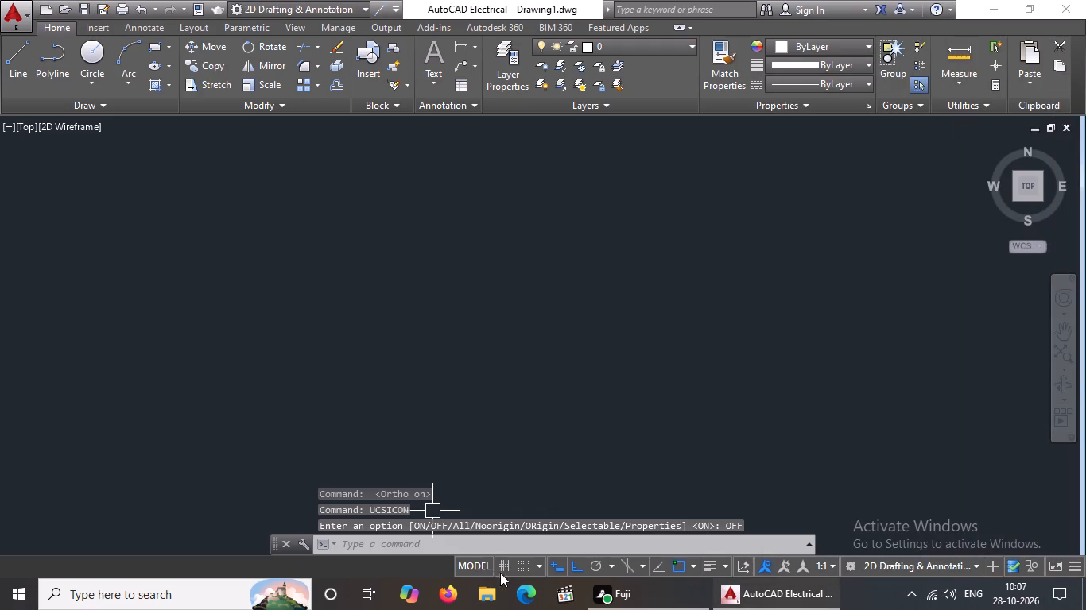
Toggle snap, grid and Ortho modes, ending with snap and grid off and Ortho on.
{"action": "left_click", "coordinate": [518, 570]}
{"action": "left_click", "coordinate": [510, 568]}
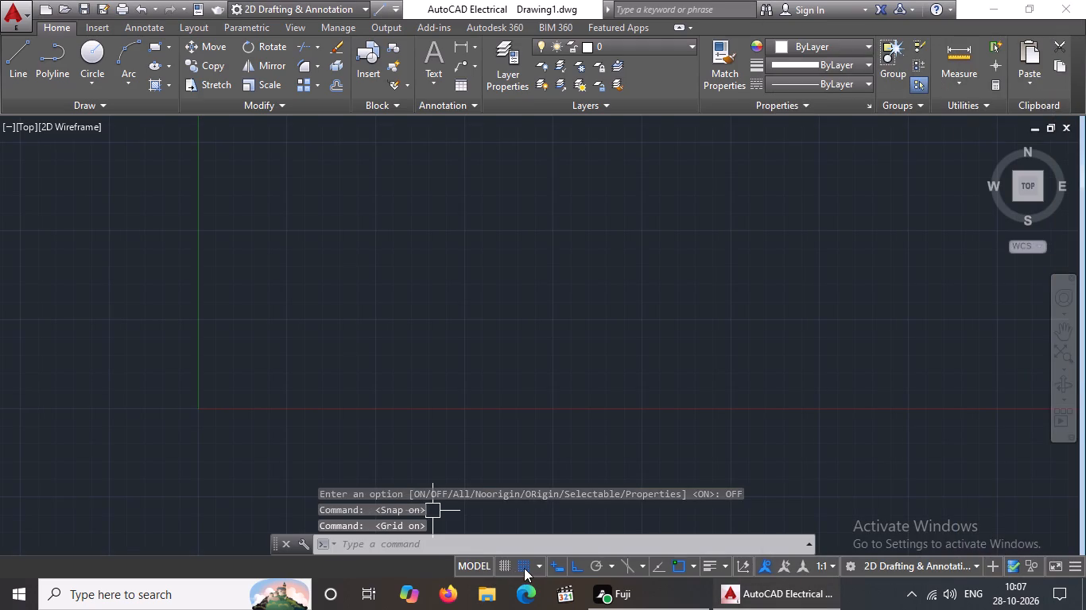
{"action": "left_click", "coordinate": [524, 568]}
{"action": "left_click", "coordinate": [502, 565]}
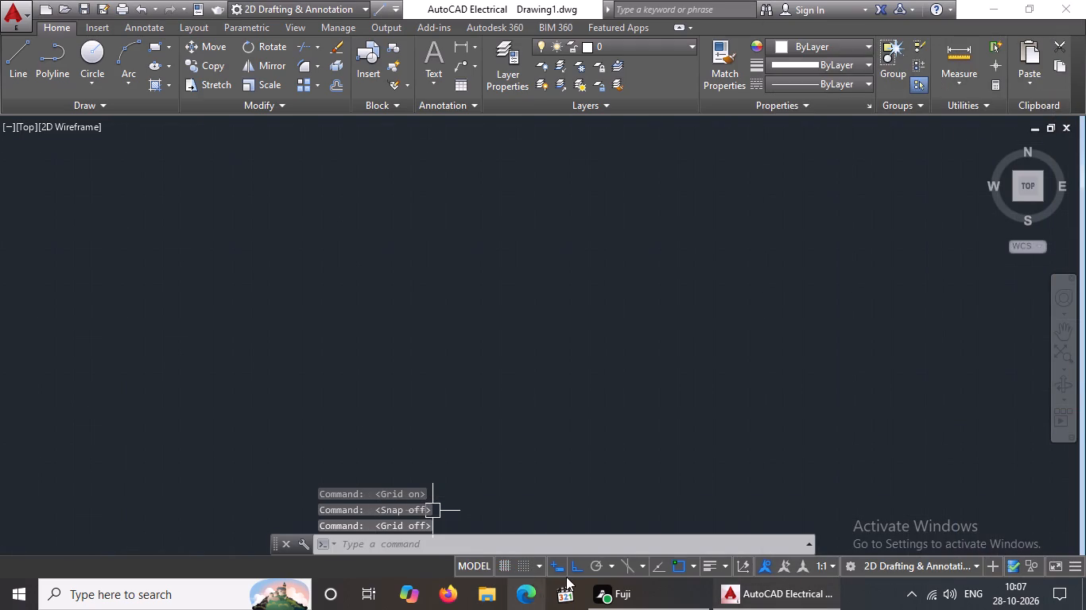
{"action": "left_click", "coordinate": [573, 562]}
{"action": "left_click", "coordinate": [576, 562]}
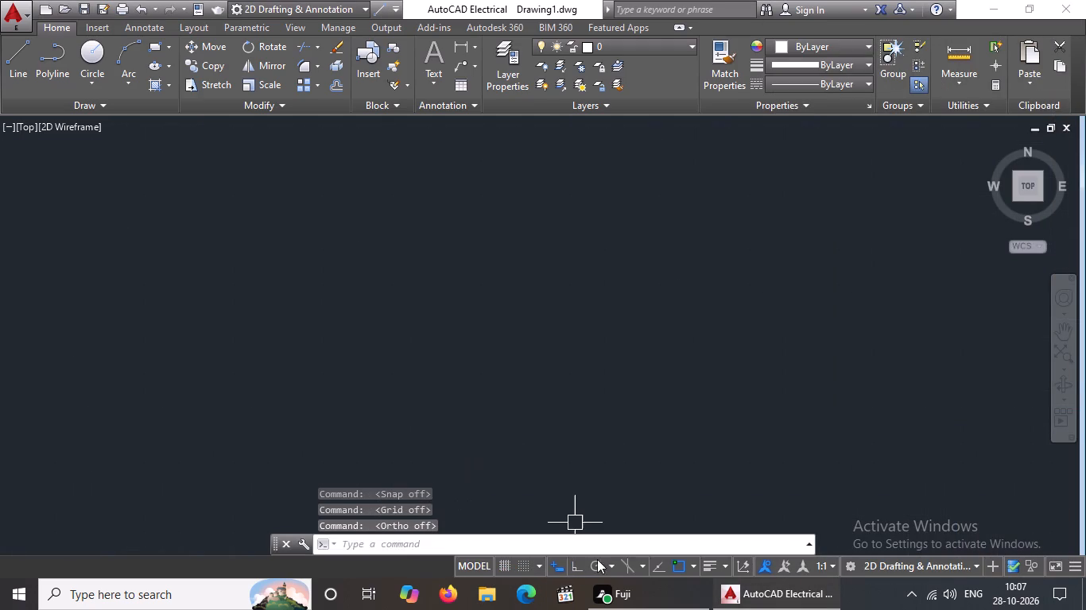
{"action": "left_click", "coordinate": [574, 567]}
Configure the drawing units to Architectural length with 0'-0 1/2" precision and Inches as the insertion scale.
{"action": "scroll", "coordinate": [609, 435], "scroll_direction": "up", "scroll_amount": 4}
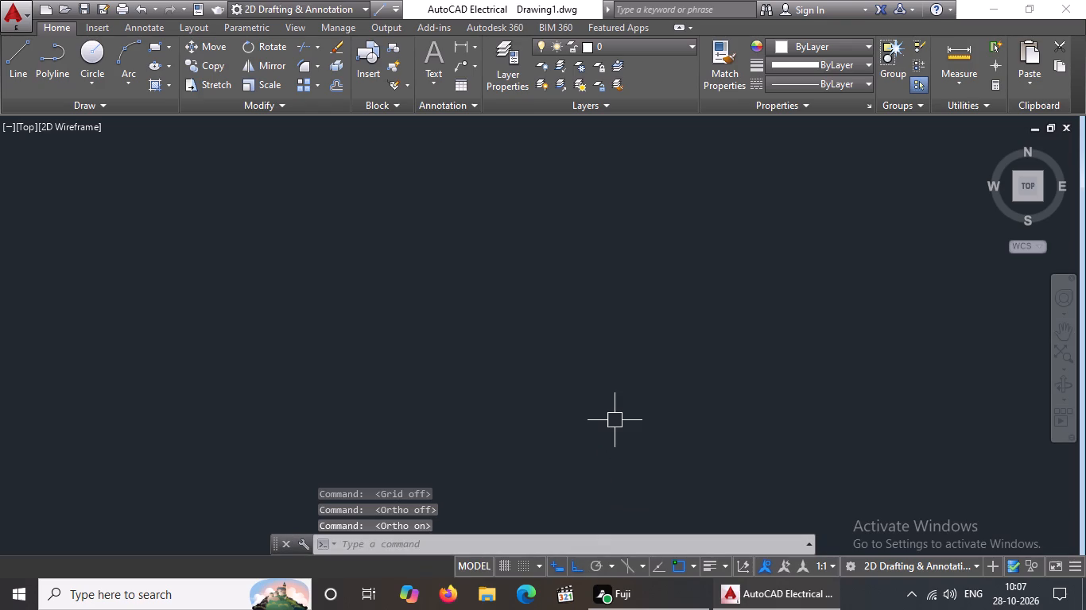
{"action": "type", "text": "uv"}
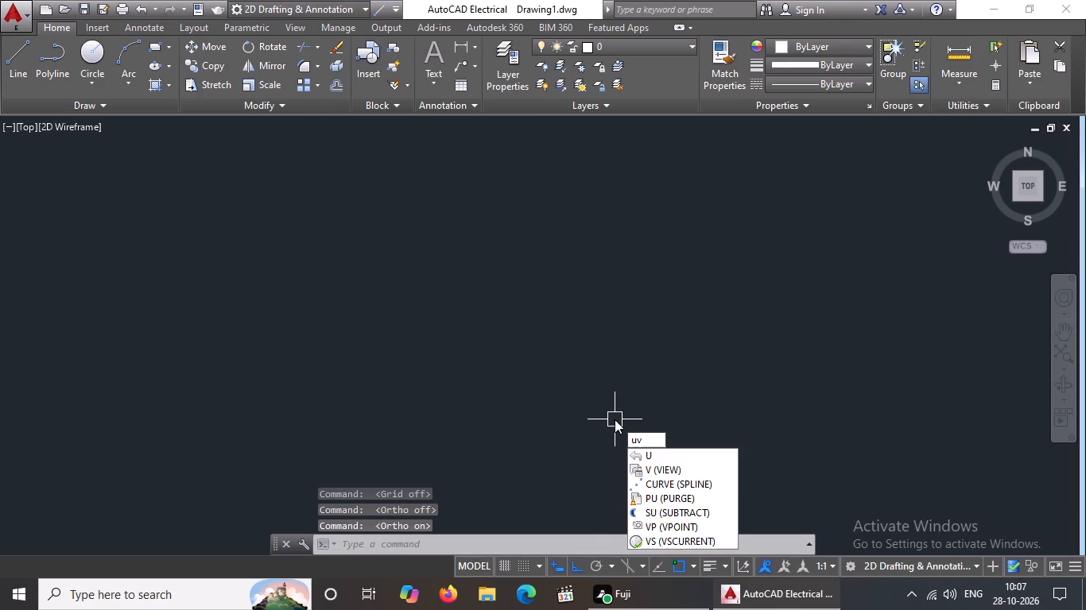
{"action": "key", "text": "BackSpace"}
{"action": "key", "text": "BackSpace"}
{"action": "type", "text": "un"}
{"action": "key", "text": "space"}
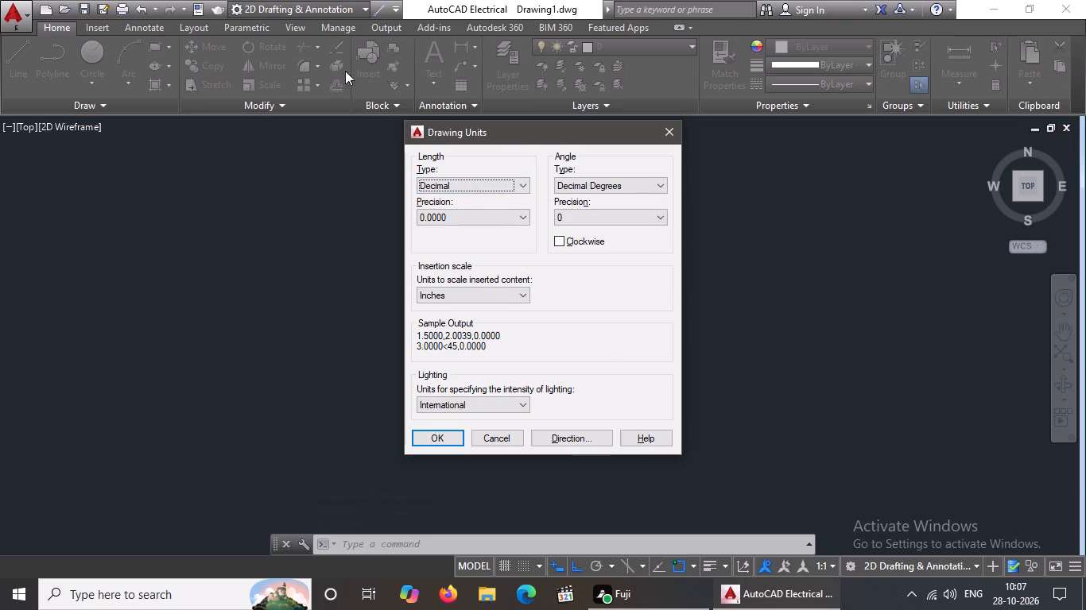
{"action": "left_click", "coordinate": [508, 183]}
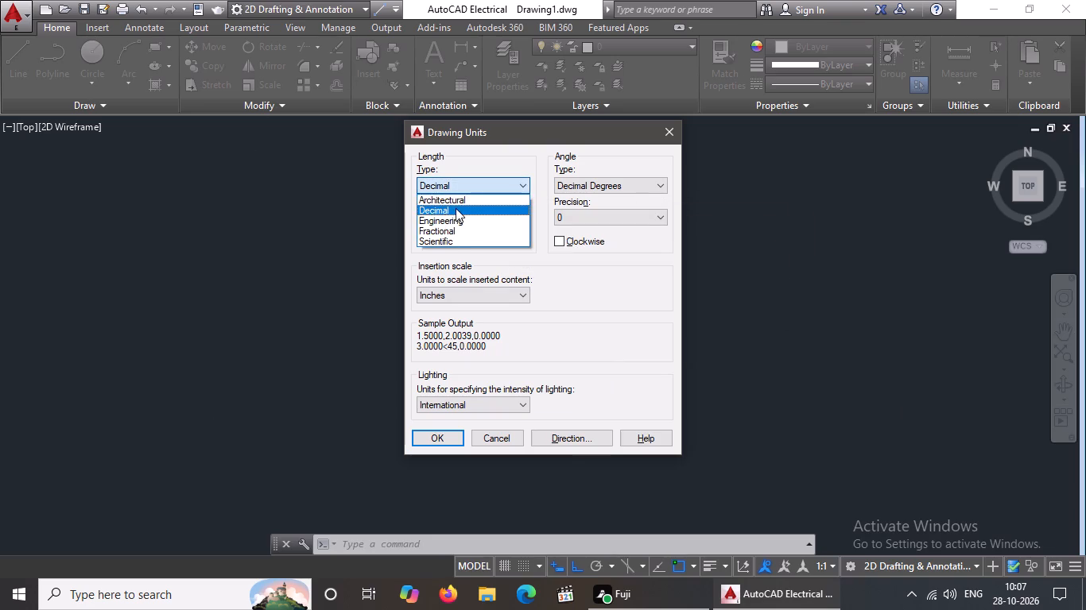
{"action": "left_click", "coordinate": [455, 200]}
{"action": "left_click", "coordinate": [455, 215]}
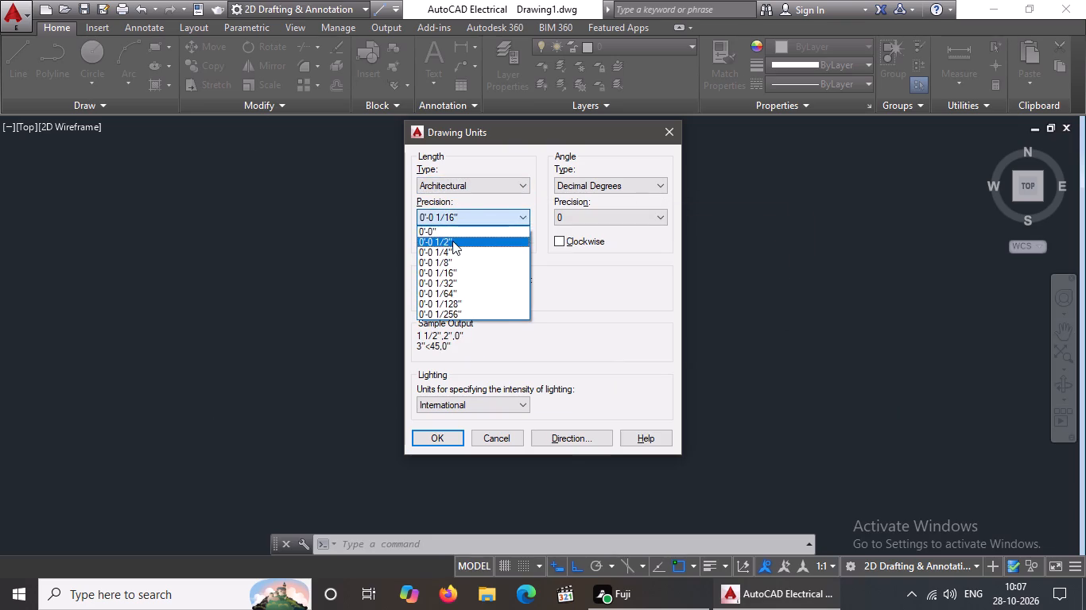
{"action": "left_click", "coordinate": [452, 241]}
{"action": "left_click", "coordinate": [457, 295]}
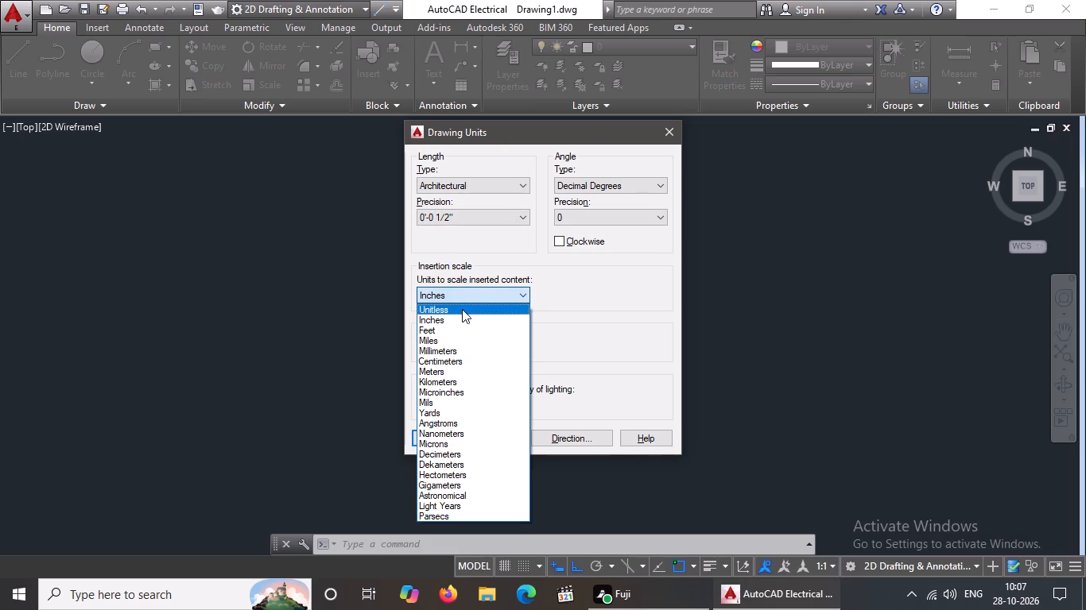
{"action": "left_click", "coordinate": [458, 319]}
{"action": "left_click", "coordinate": [440, 434]}
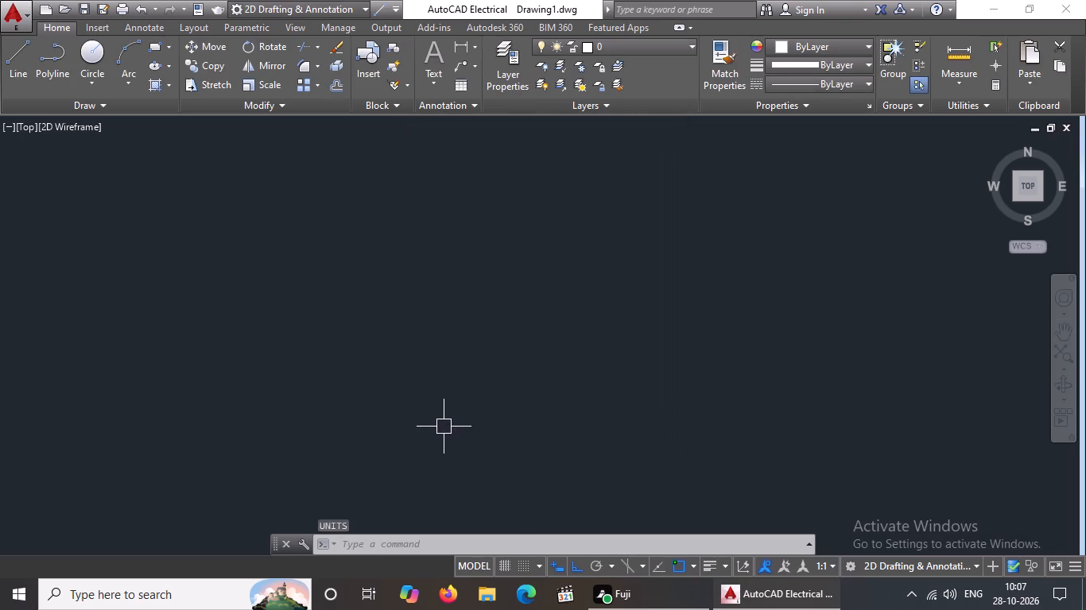
Modify the Standard dimension style's primary units to Architectural with 0'-0 1/2" precision and set the style current.
{"action": "type", "text": "d"}
{"action": "key", "text": "space"}
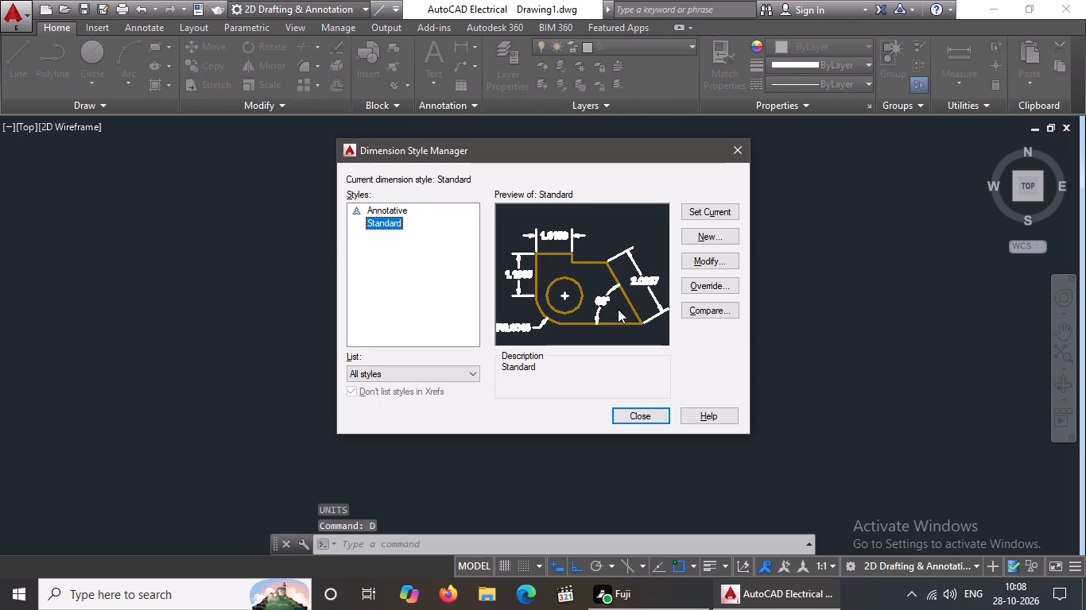
{"action": "left_click", "coordinate": [705, 255]}
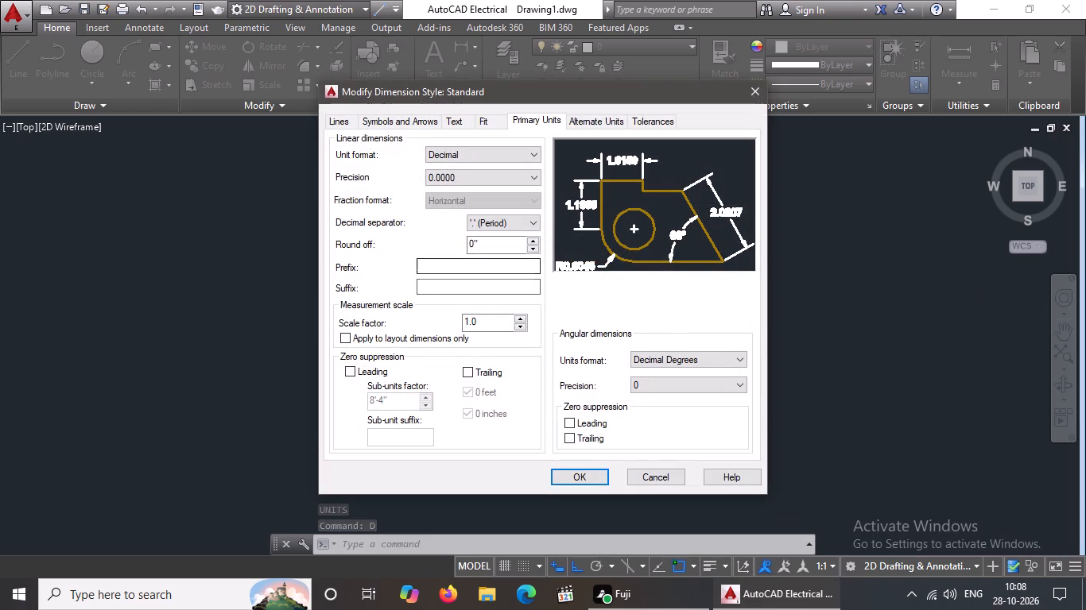
{"action": "left_click", "coordinate": [482, 152]}
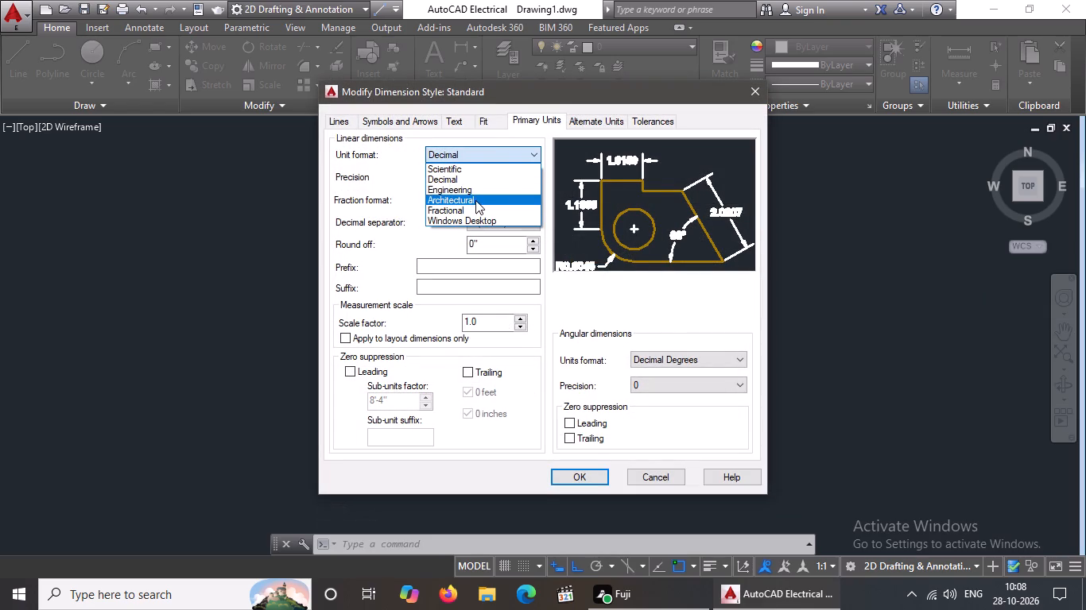
{"action": "left_click", "coordinate": [475, 200]}
{"action": "left_click", "coordinate": [475, 181]}
{"action": "left_click", "coordinate": [471, 201]}
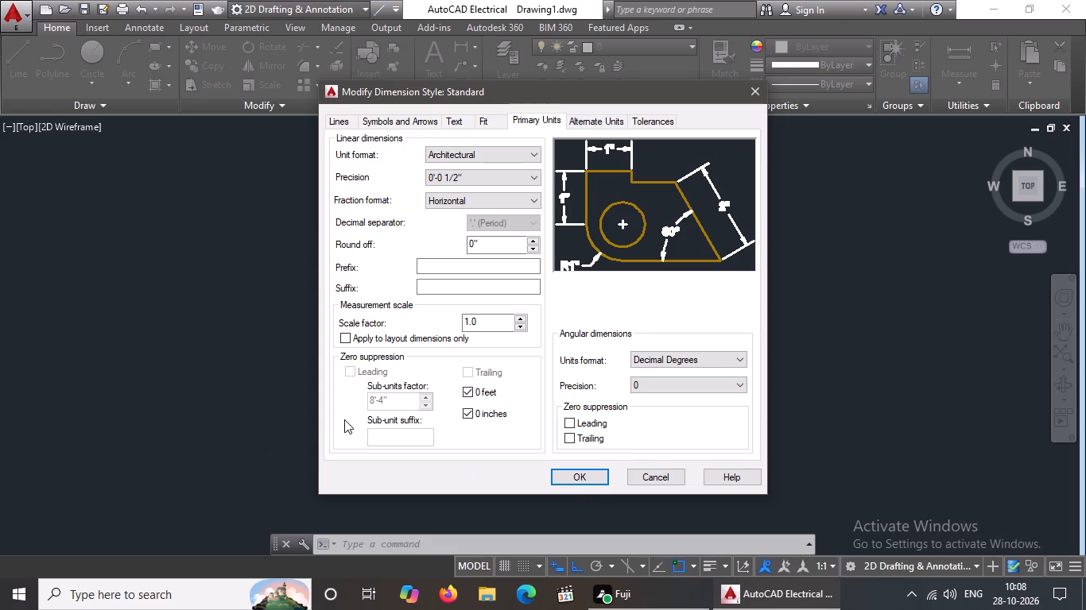
{"action": "left_click", "coordinate": [571, 473]}
{"action": "left_click", "coordinate": [711, 209]}
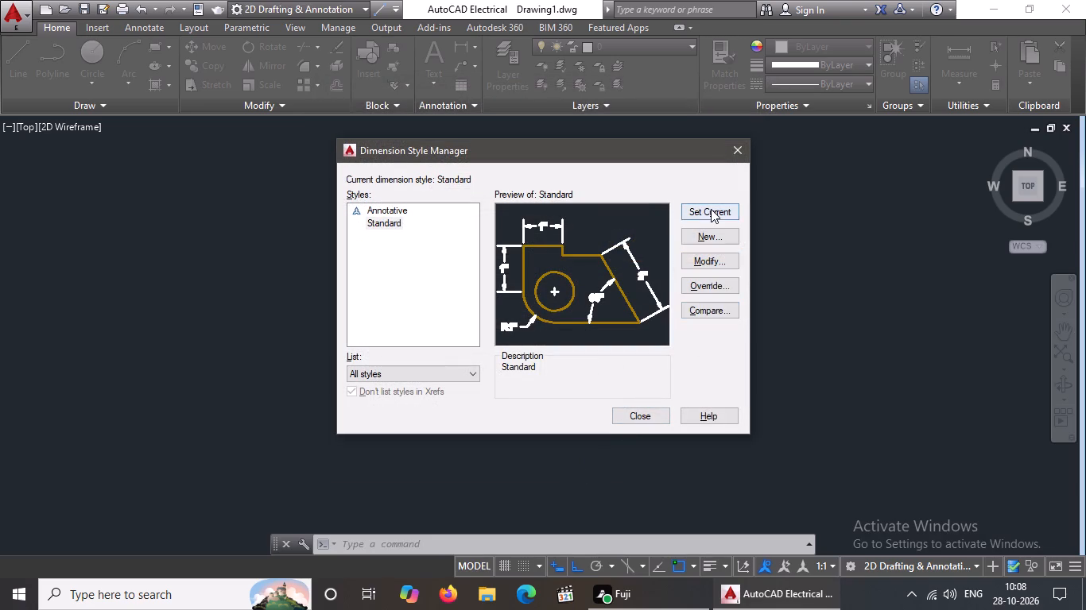
{"action": "left_click", "coordinate": [638, 419]}
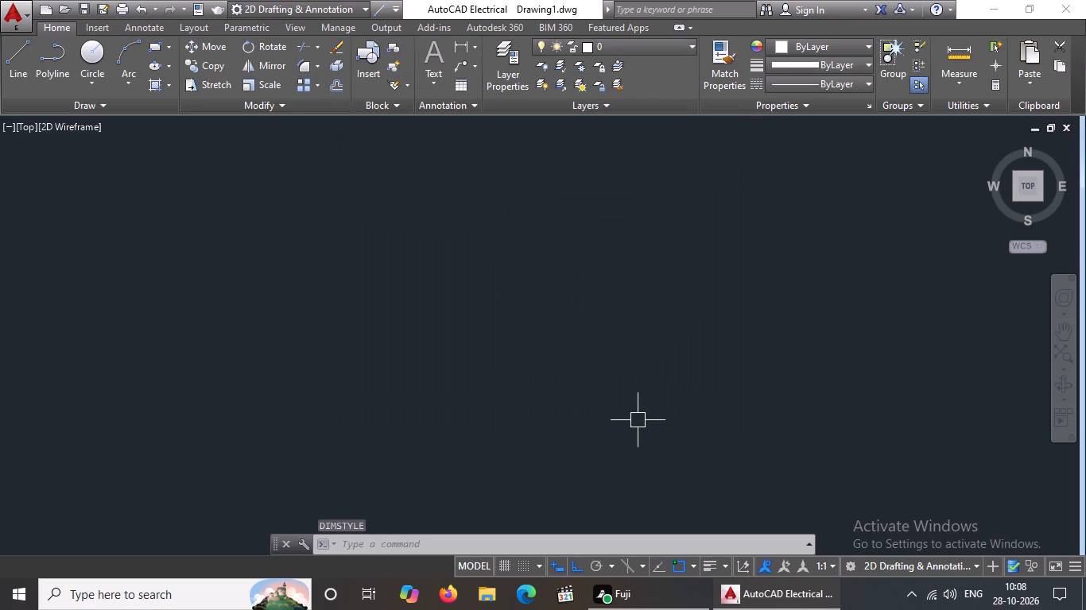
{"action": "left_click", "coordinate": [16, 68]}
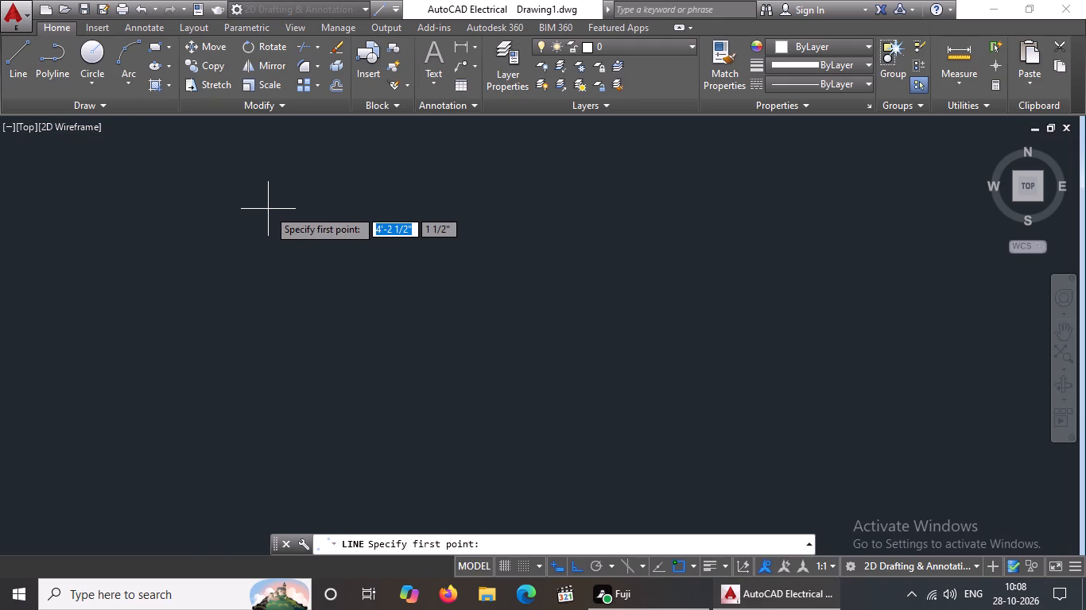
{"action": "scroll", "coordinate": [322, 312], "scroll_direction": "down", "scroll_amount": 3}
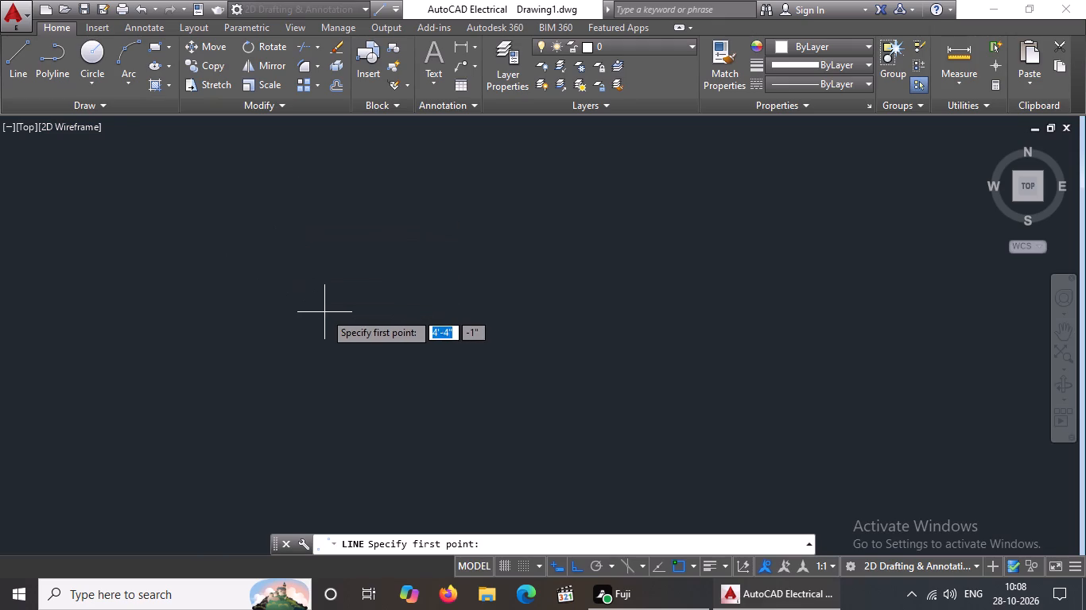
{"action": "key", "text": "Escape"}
Recheck the drawing units: Architectural length at 0'-0 1/2" precision, Inches insertion scale, and Decimal Degrees angles at precision 0.
{"action": "type", "text": "un"}
{"action": "key", "text": "space"}
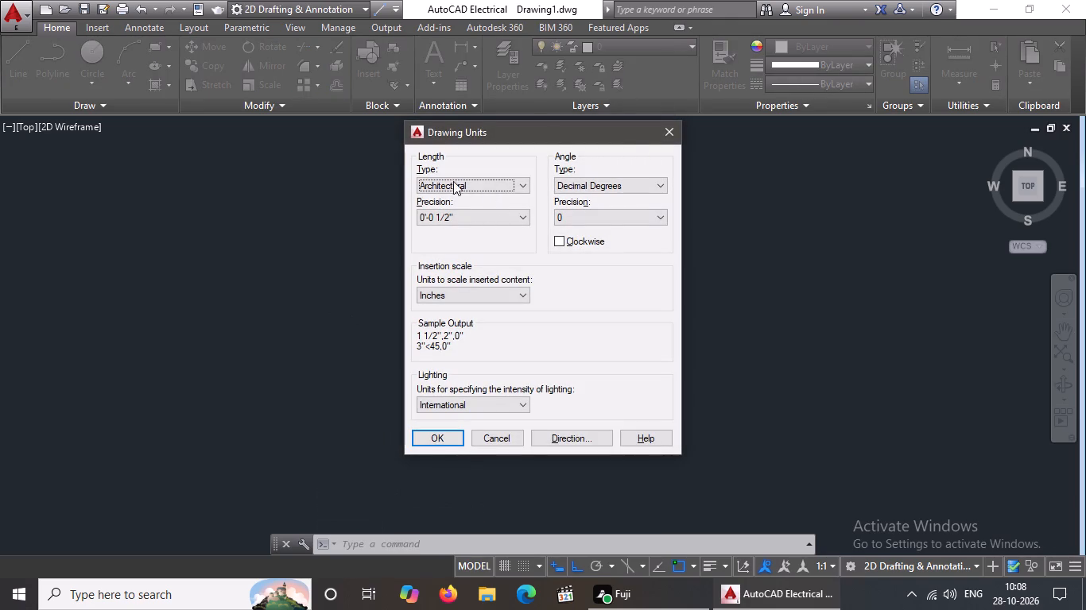
{"action": "left_click", "coordinate": [522, 185]}
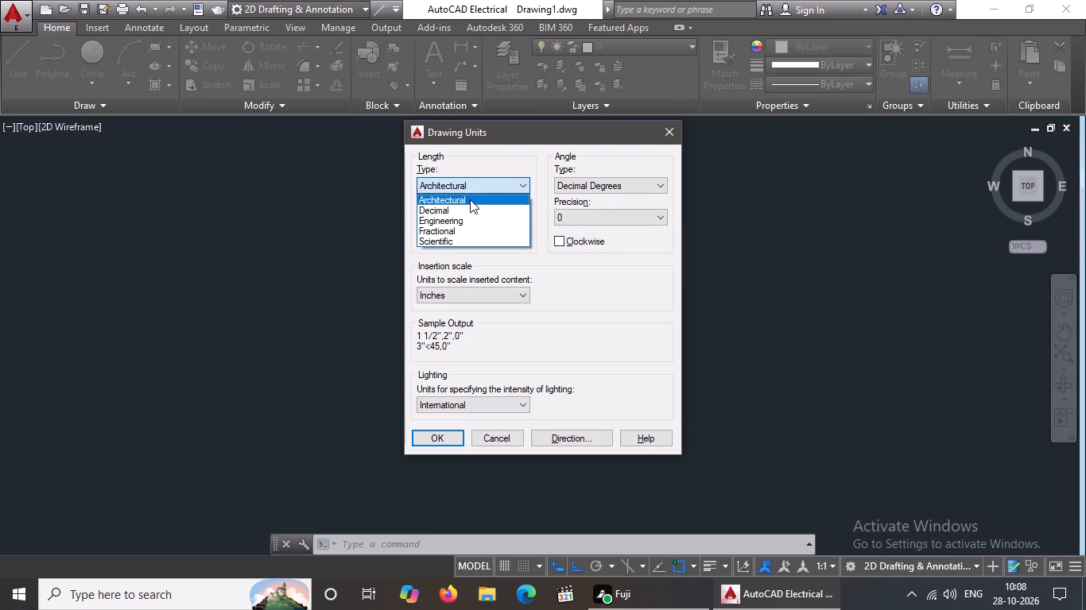
{"action": "left_click", "coordinate": [470, 199]}
{"action": "left_click", "coordinate": [467, 222]}
{"action": "left_click", "coordinate": [467, 237]}
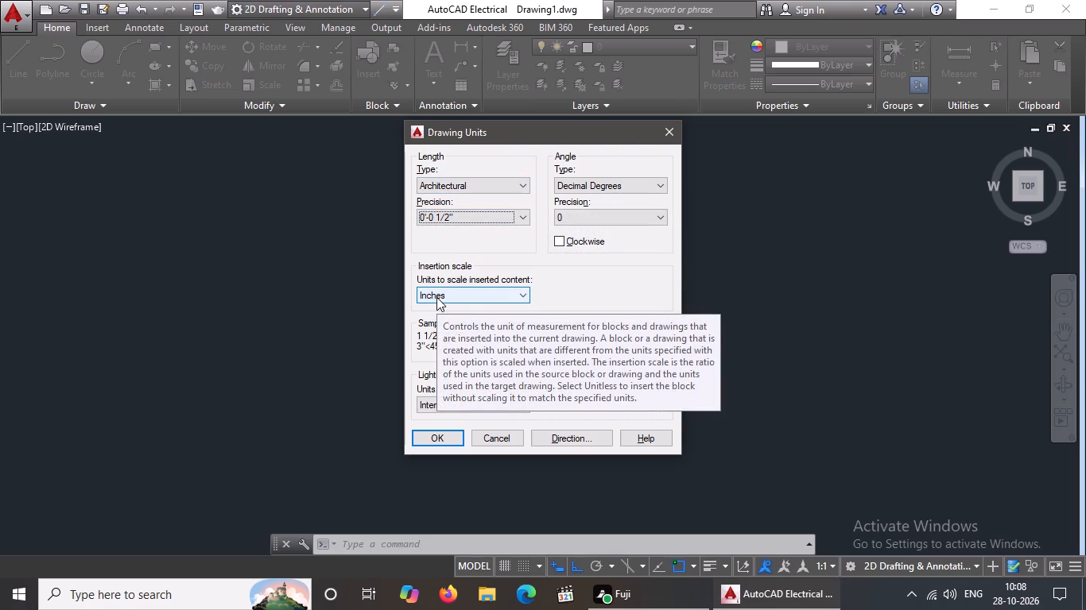
{"action": "left_click", "coordinate": [487, 299]}
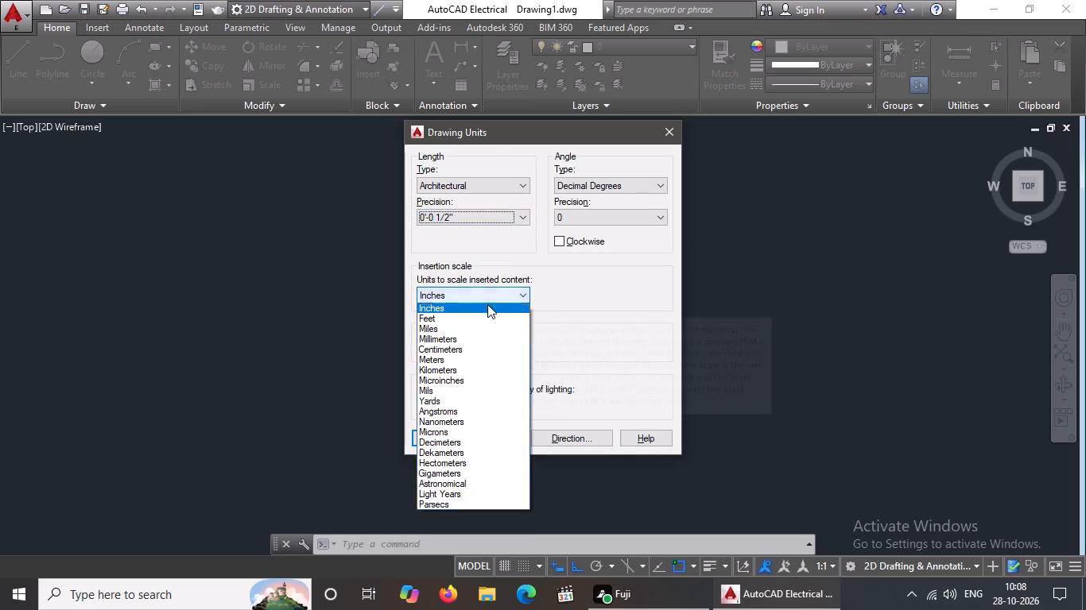
{"action": "left_click", "coordinate": [460, 321]}
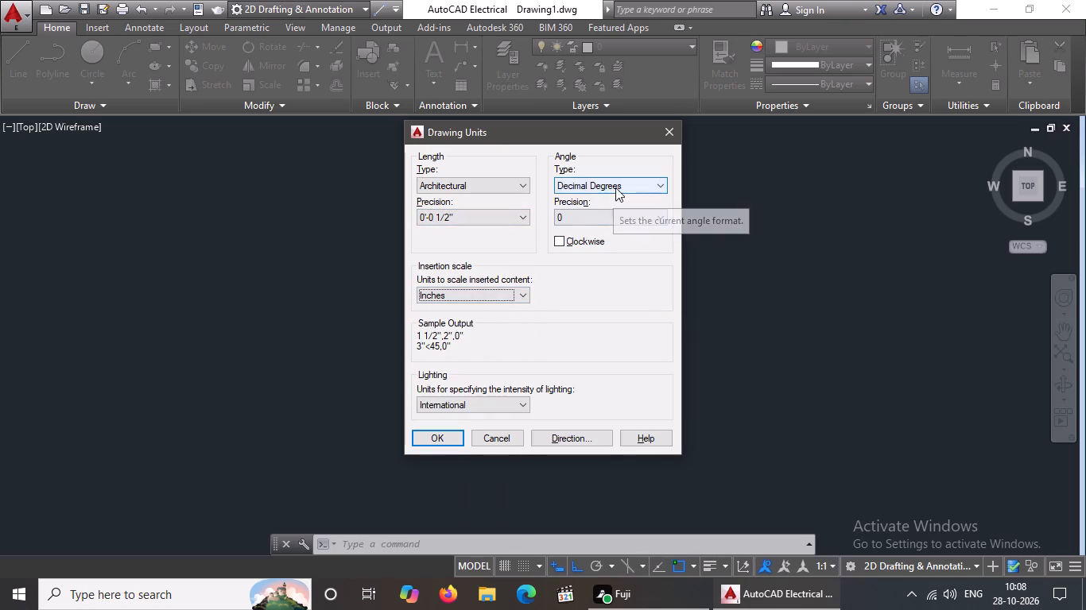
{"action": "left_click", "coordinate": [615, 187]}
{"action": "left_click", "coordinate": [607, 199]}
{"action": "left_click", "coordinate": [603, 210]}
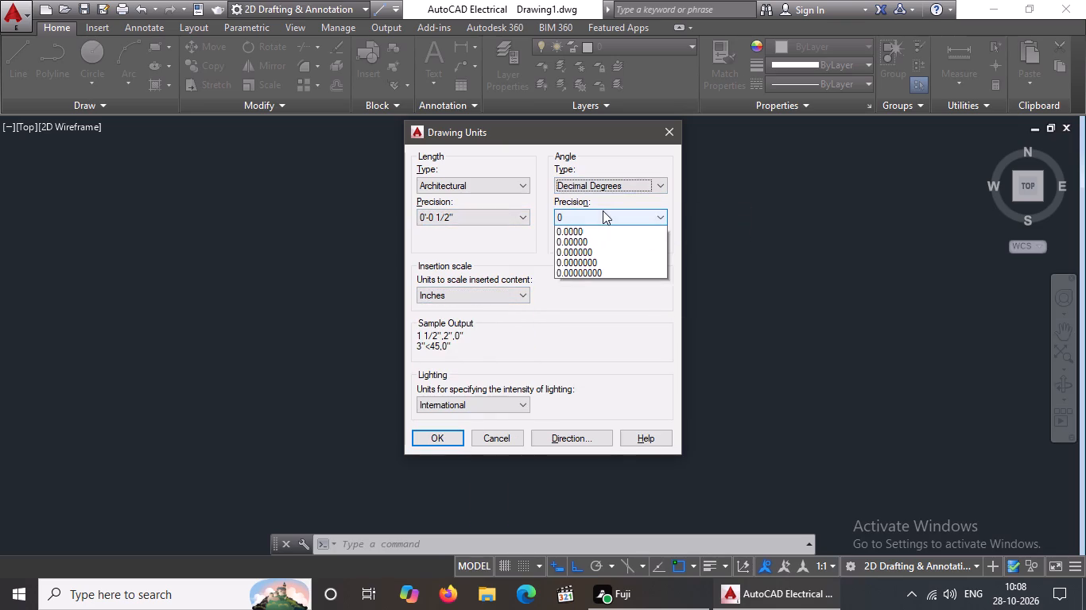
{"action": "left_click", "coordinate": [592, 234]}
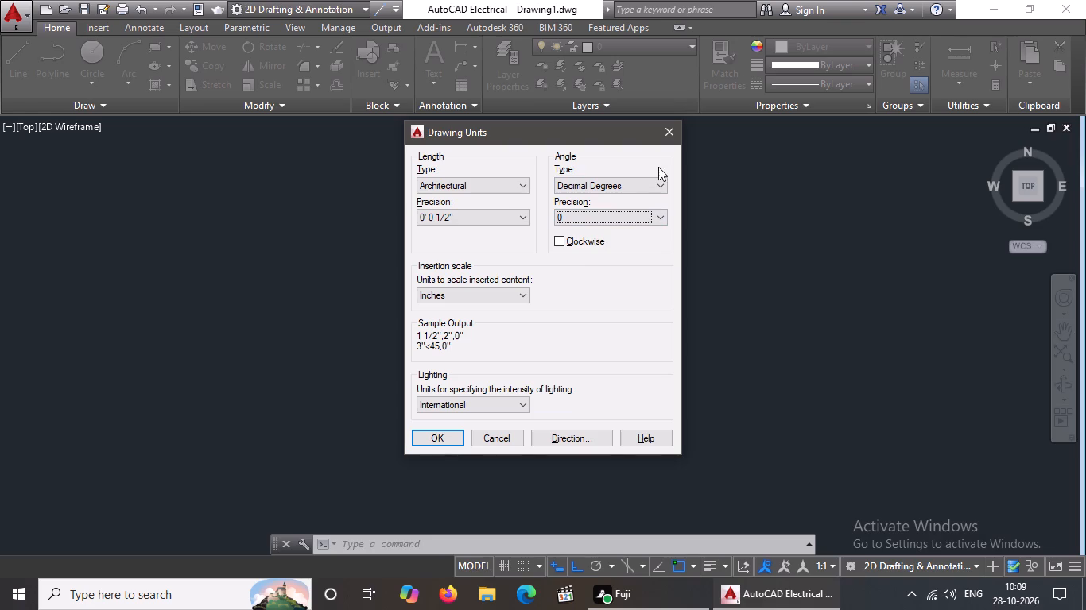
{"action": "left_click", "coordinate": [451, 431]}
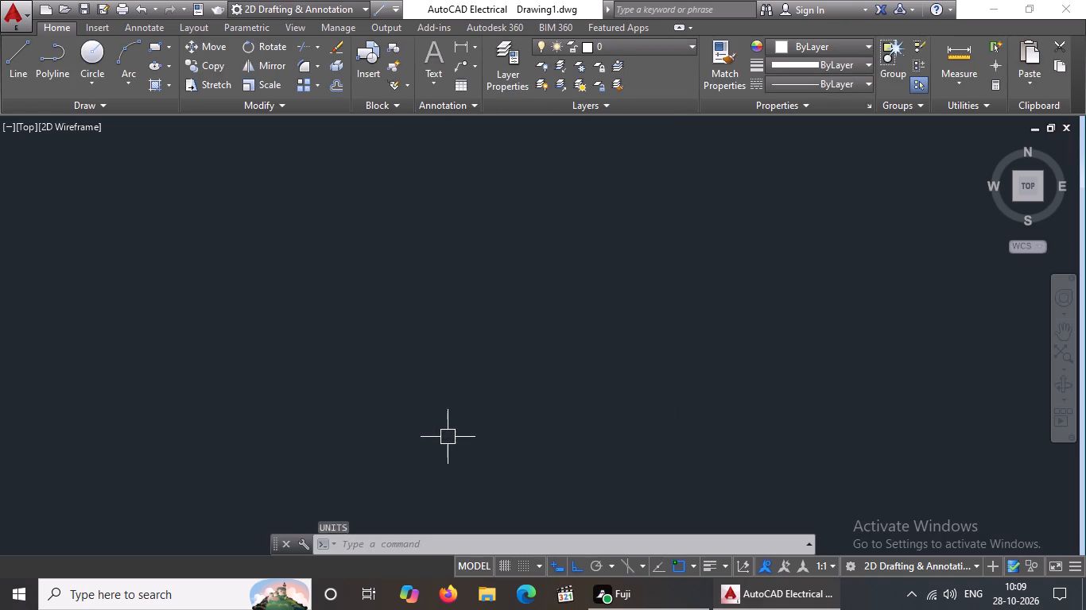
Reapply Architectural linear units with 0'-0 1/2" precision in the Standard dimension style's primary units.
{"action": "type", "text": "d"}
{"action": "key", "text": "space"}
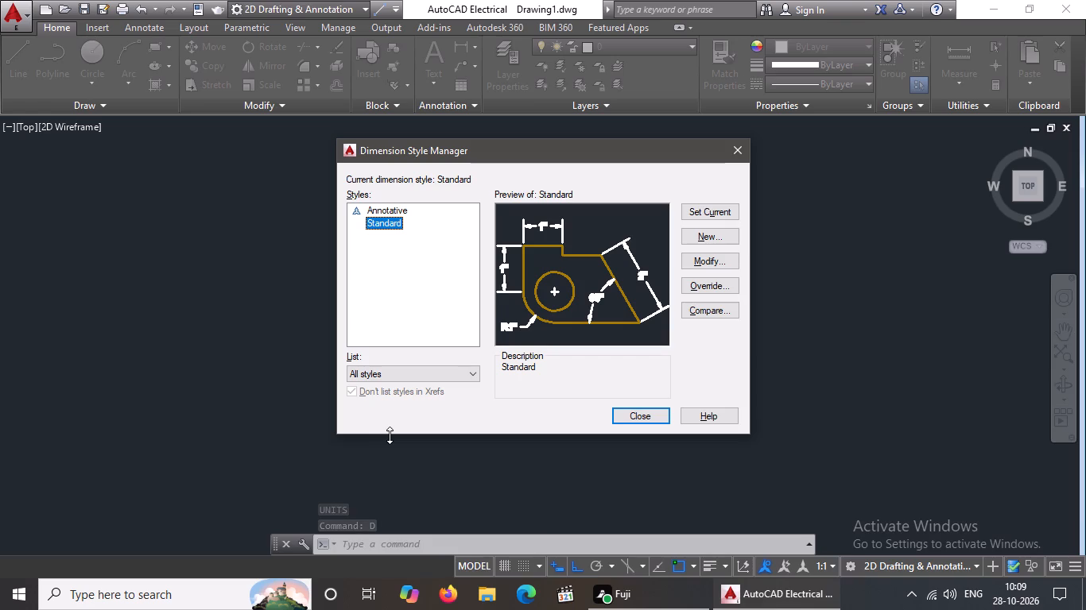
{"action": "left_click", "coordinate": [717, 253]}
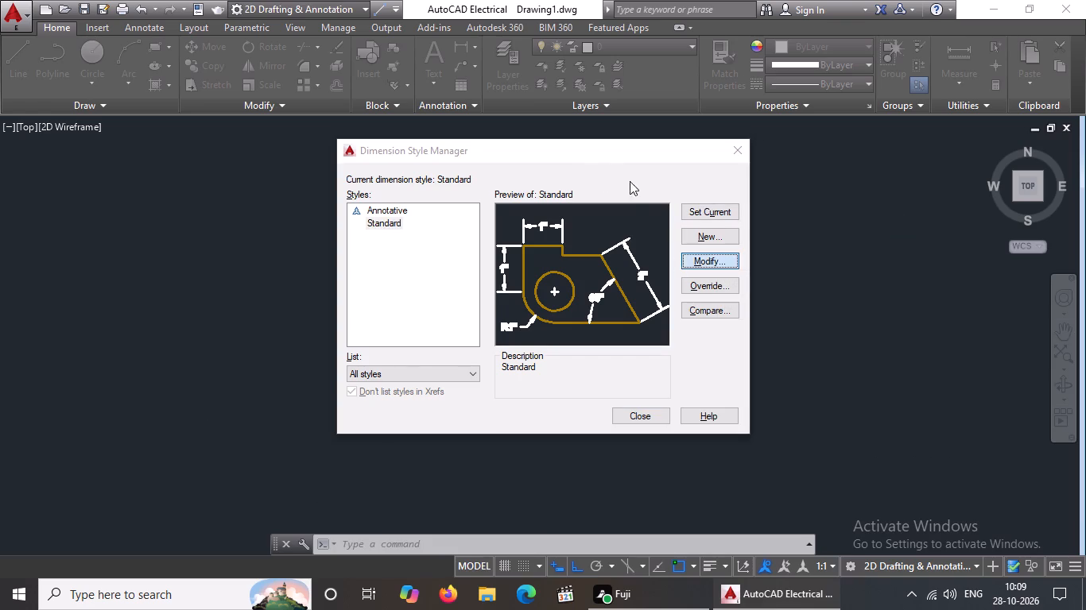
{"action": "left_click", "coordinate": [554, 113]}
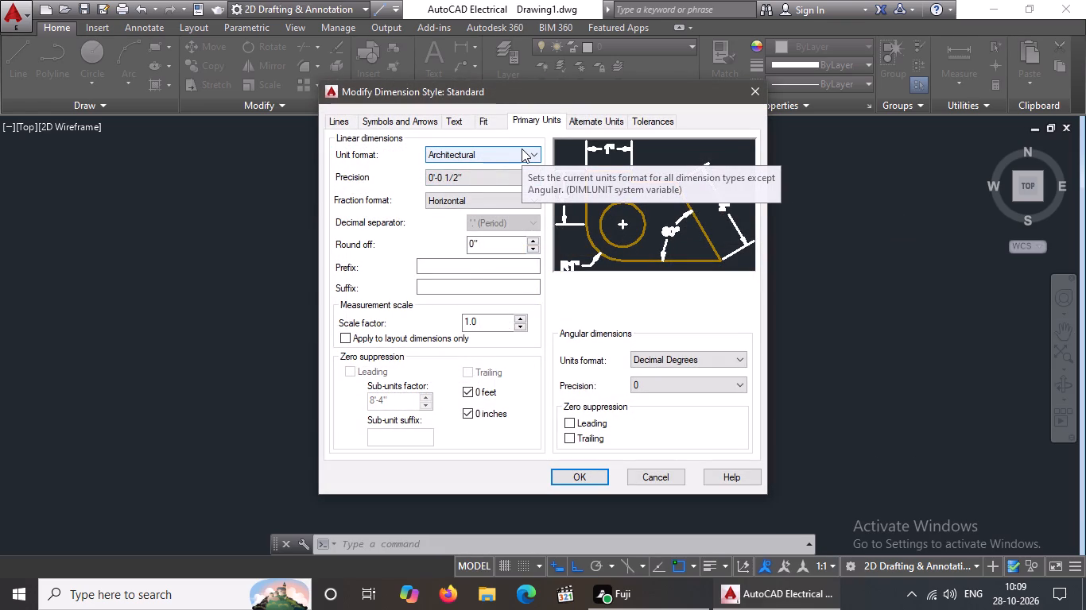
{"action": "left_click", "coordinate": [505, 152]}
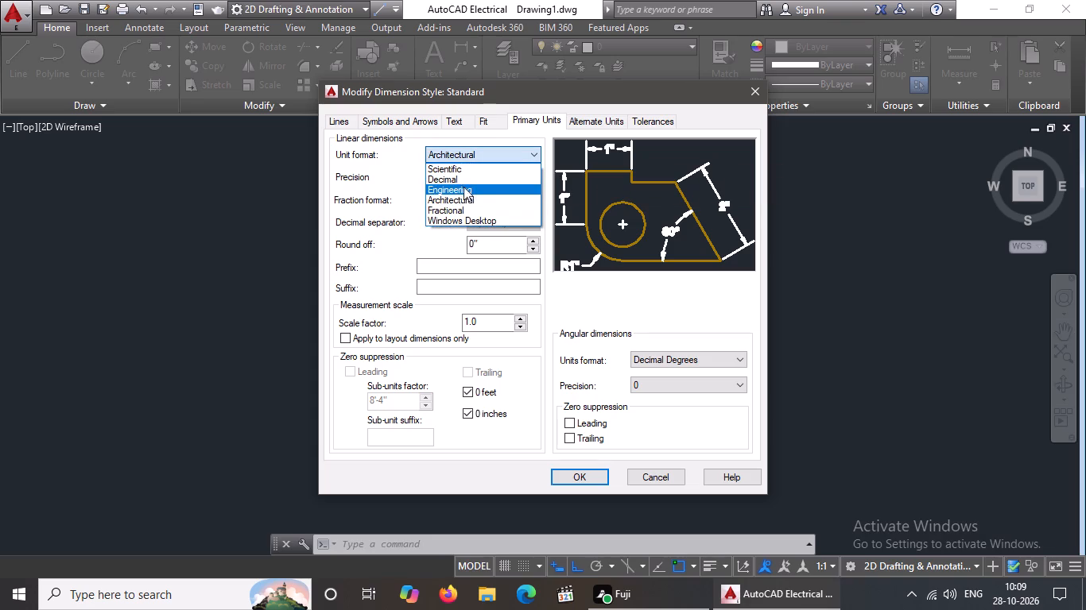
{"action": "left_click", "coordinate": [457, 195]}
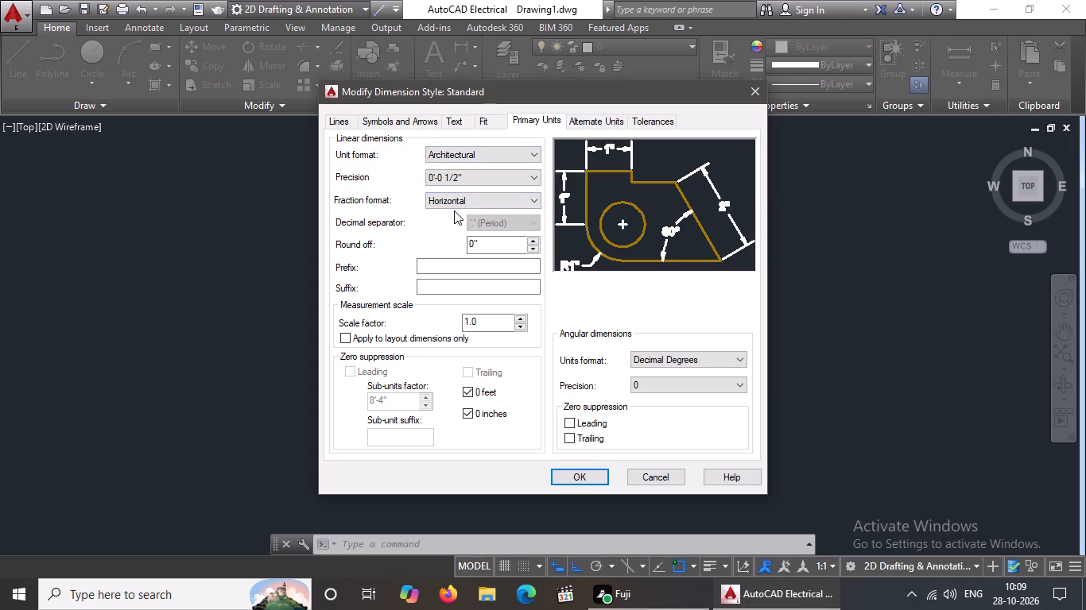
{"action": "left_click", "coordinate": [488, 176]}
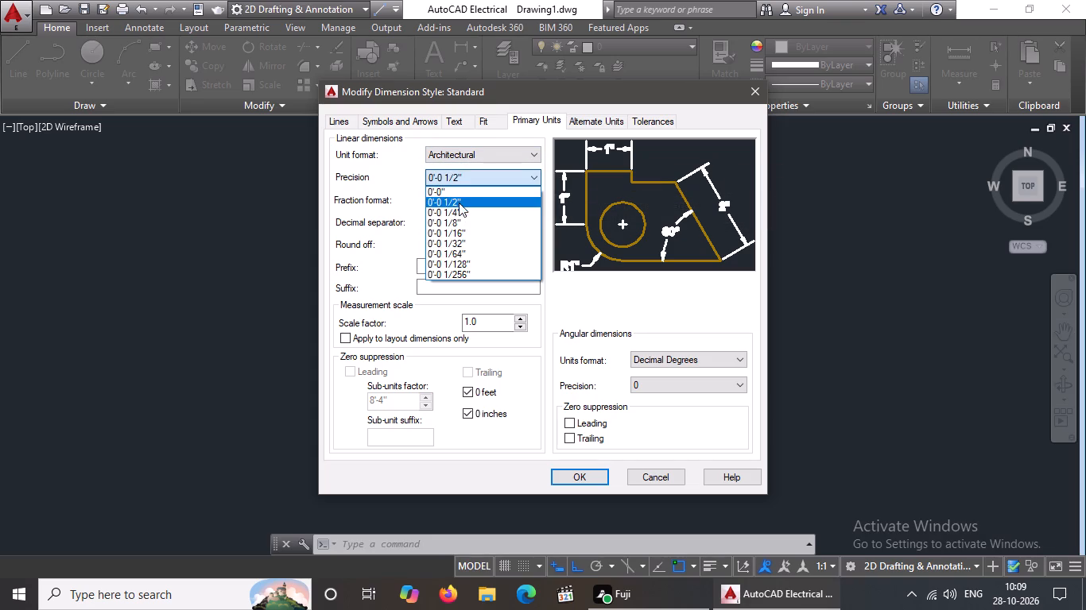
{"action": "left_click", "coordinate": [459, 203]}
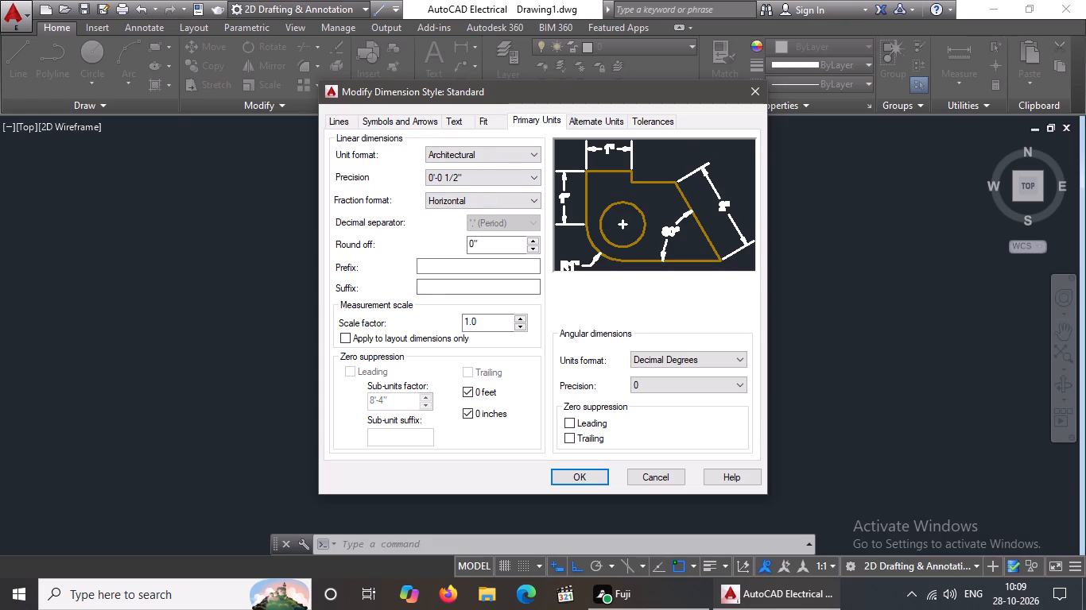
Keep the Standard style's angular dimensions at Decimal Degrees with precision 0, and set the style current.
{"action": "left_click", "coordinate": [685, 355]}
{"action": "left_click", "coordinate": [675, 368]}
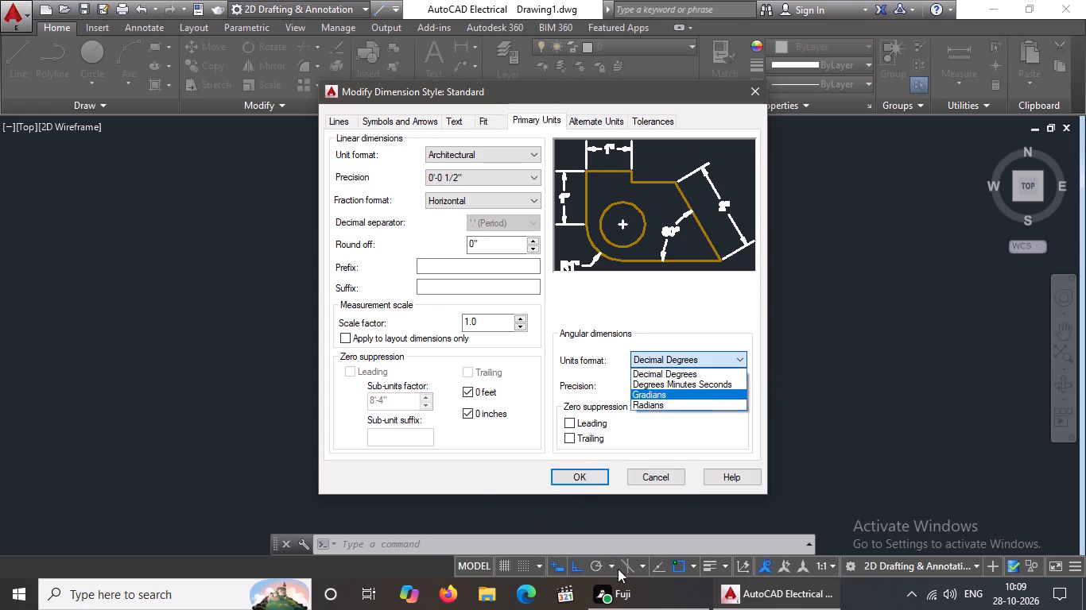
{"action": "left_click", "coordinate": [686, 353]}
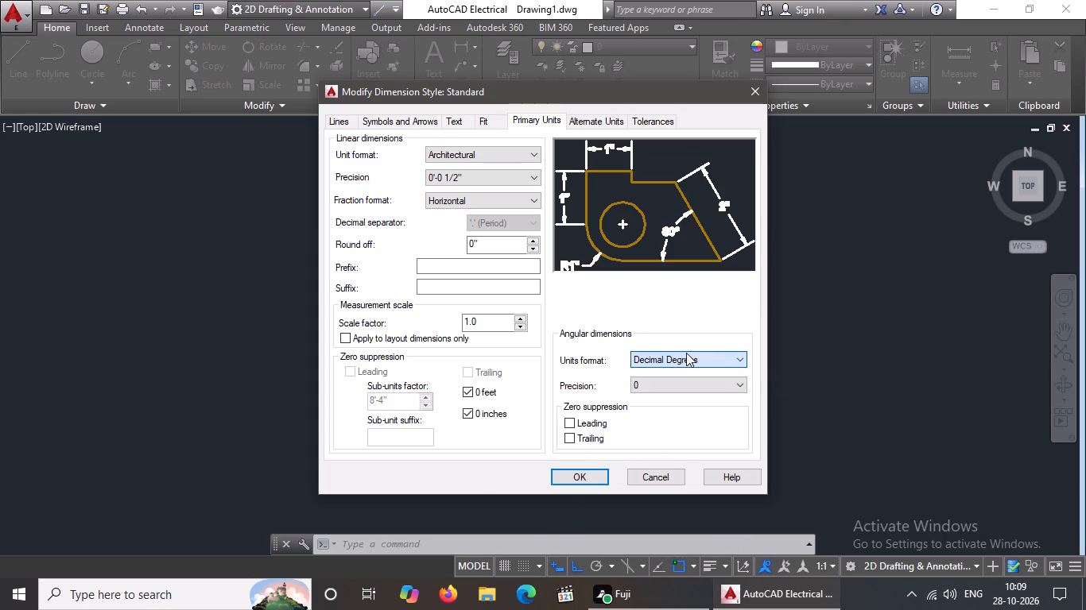
{"action": "left_click", "coordinate": [684, 384]}
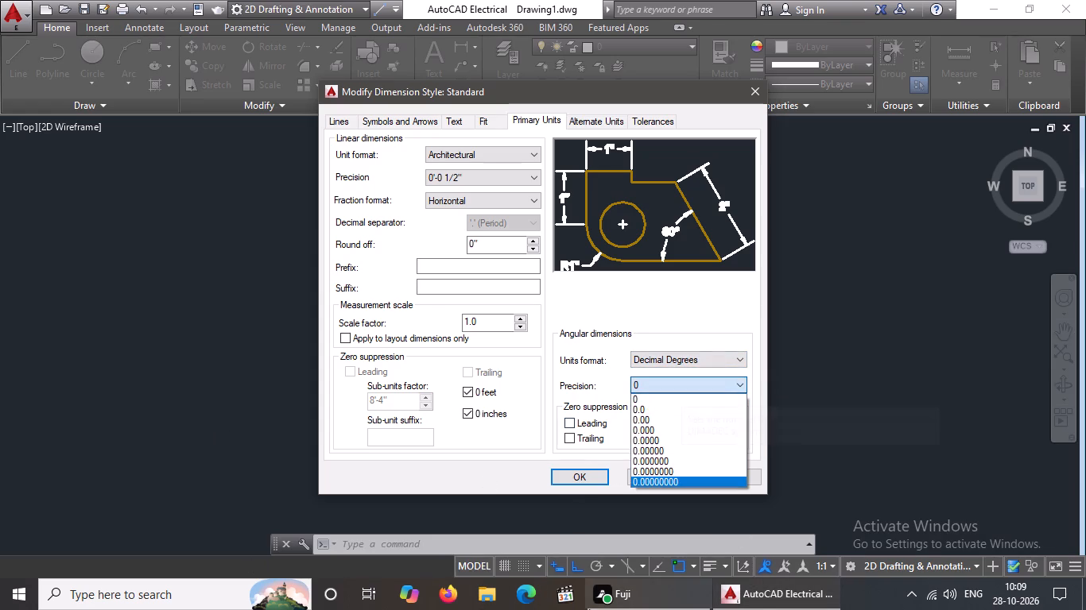
{"action": "left_click", "coordinate": [640, 396]}
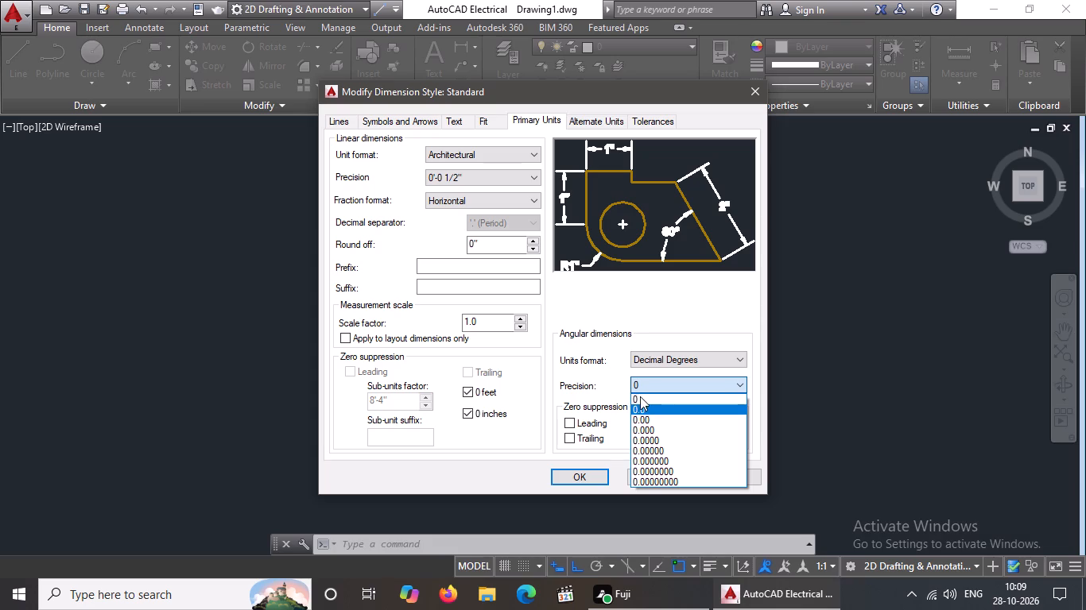
{"action": "left_click", "coordinate": [574, 471]}
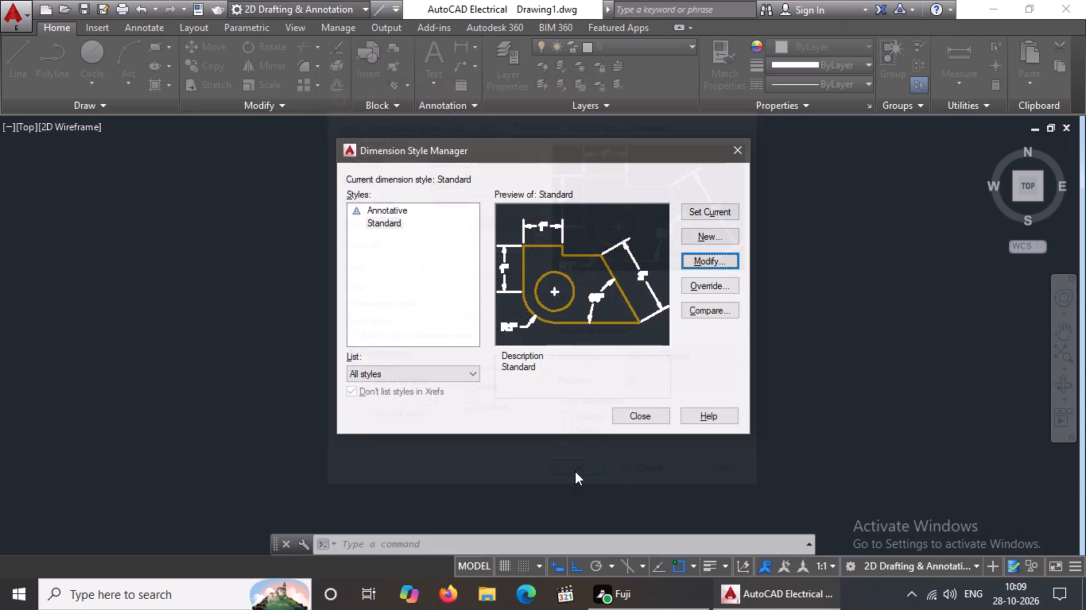
{"action": "left_click", "coordinate": [699, 211]}
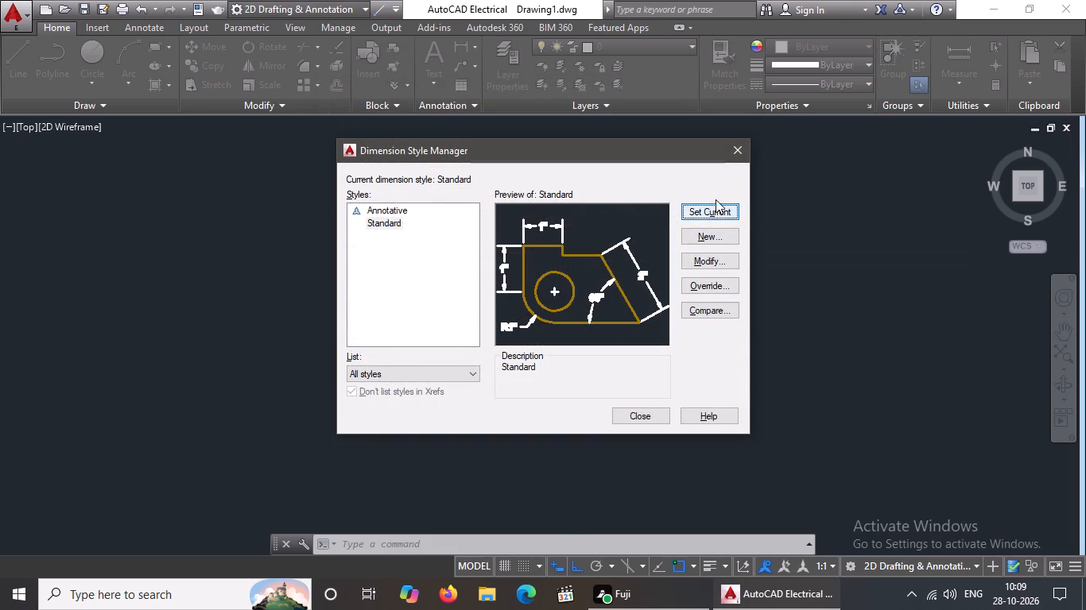
{"action": "left_click", "coordinate": [715, 211]}
{"action": "left_click", "coordinate": [652, 415]}
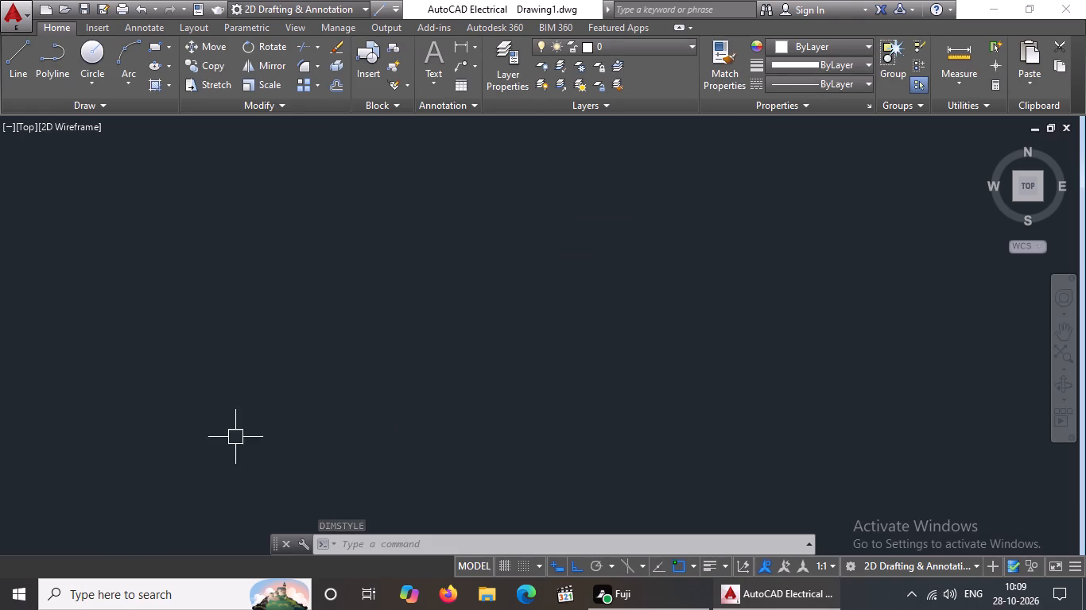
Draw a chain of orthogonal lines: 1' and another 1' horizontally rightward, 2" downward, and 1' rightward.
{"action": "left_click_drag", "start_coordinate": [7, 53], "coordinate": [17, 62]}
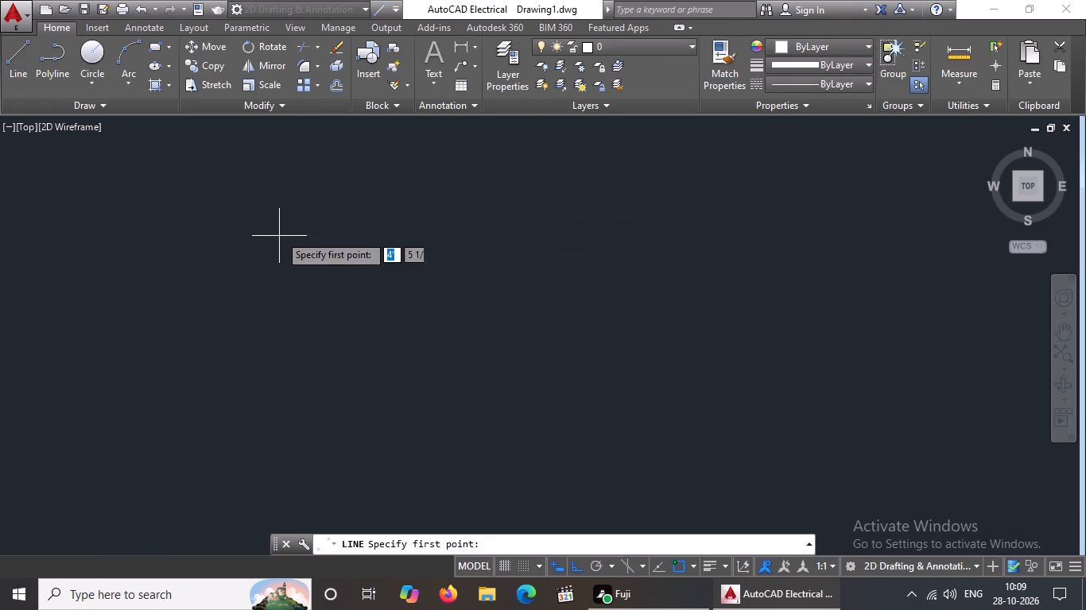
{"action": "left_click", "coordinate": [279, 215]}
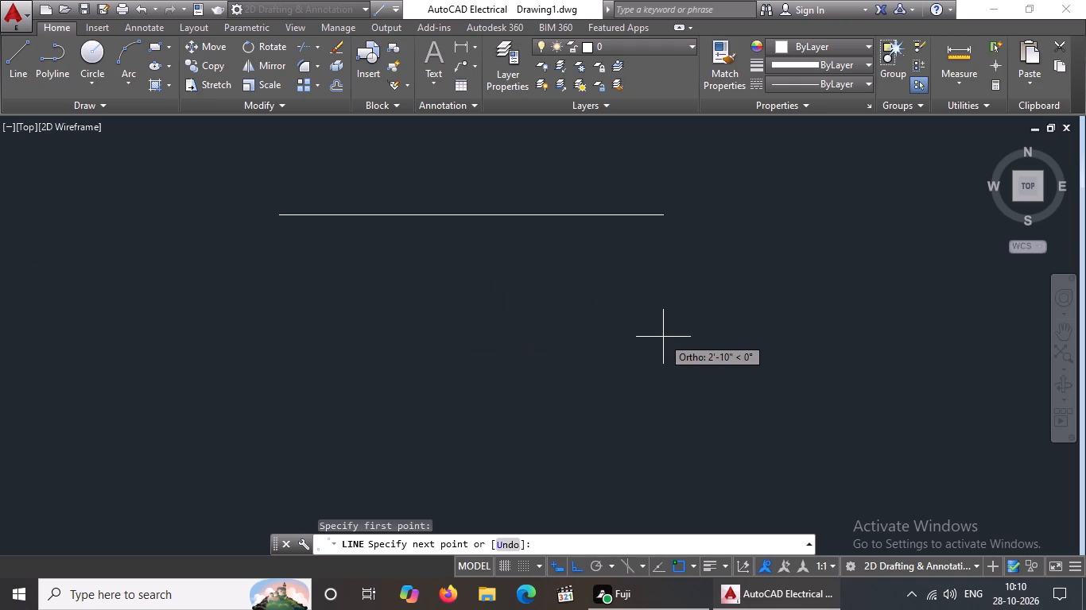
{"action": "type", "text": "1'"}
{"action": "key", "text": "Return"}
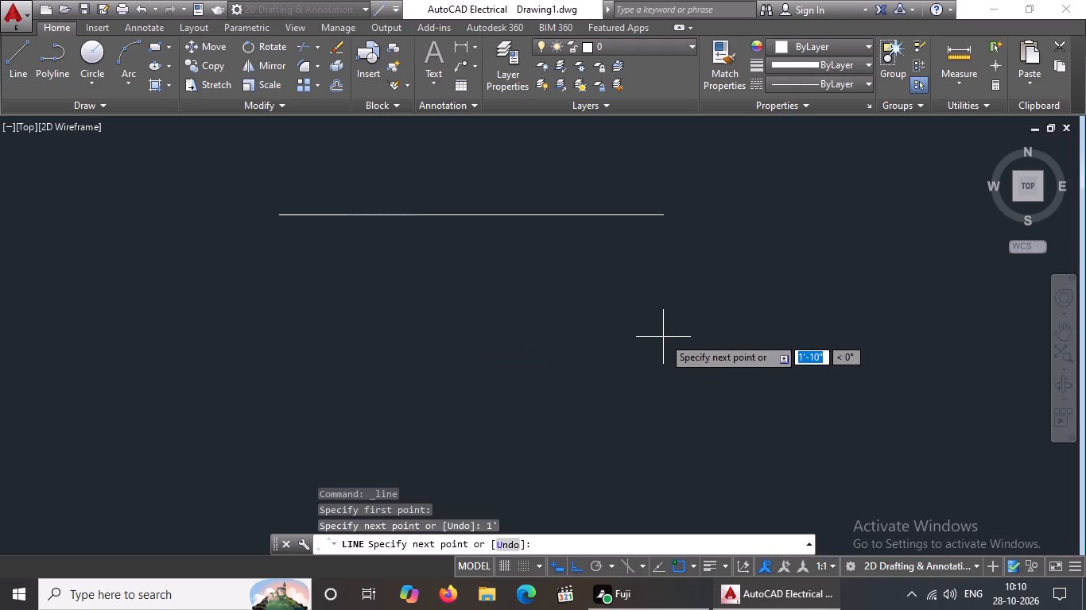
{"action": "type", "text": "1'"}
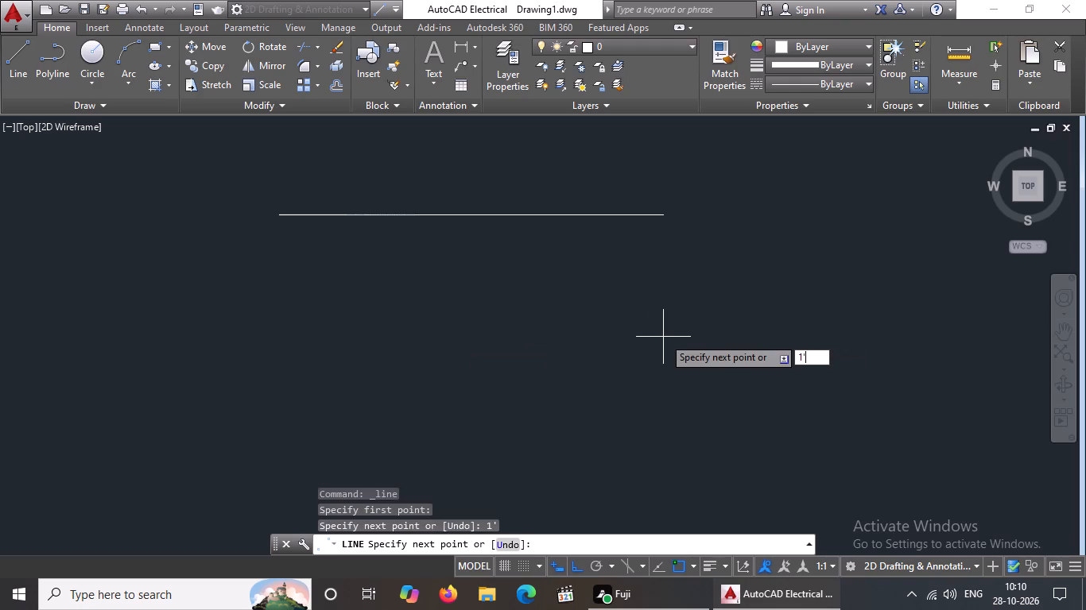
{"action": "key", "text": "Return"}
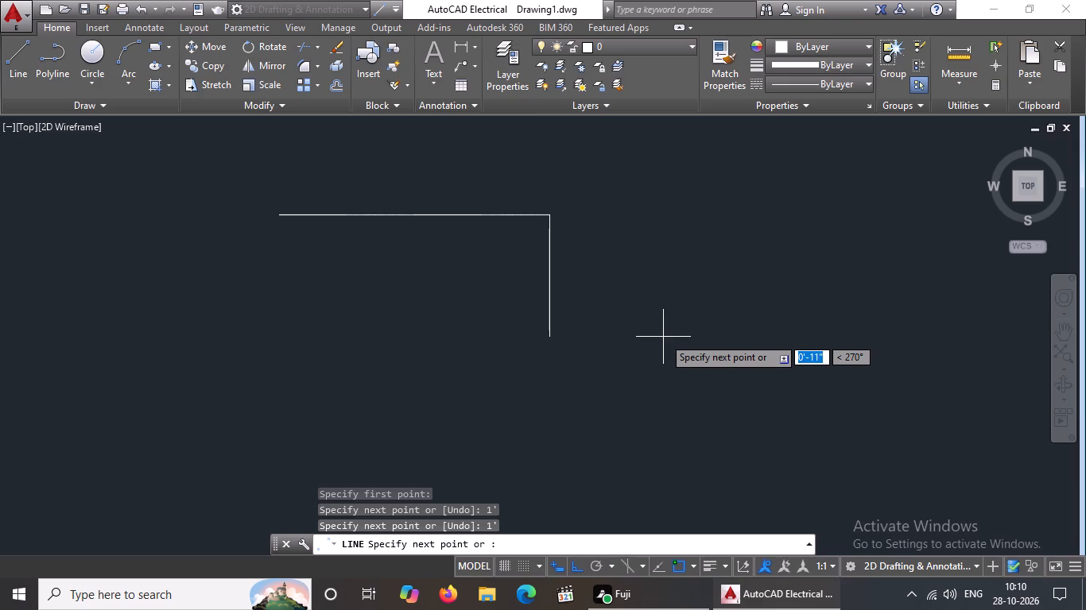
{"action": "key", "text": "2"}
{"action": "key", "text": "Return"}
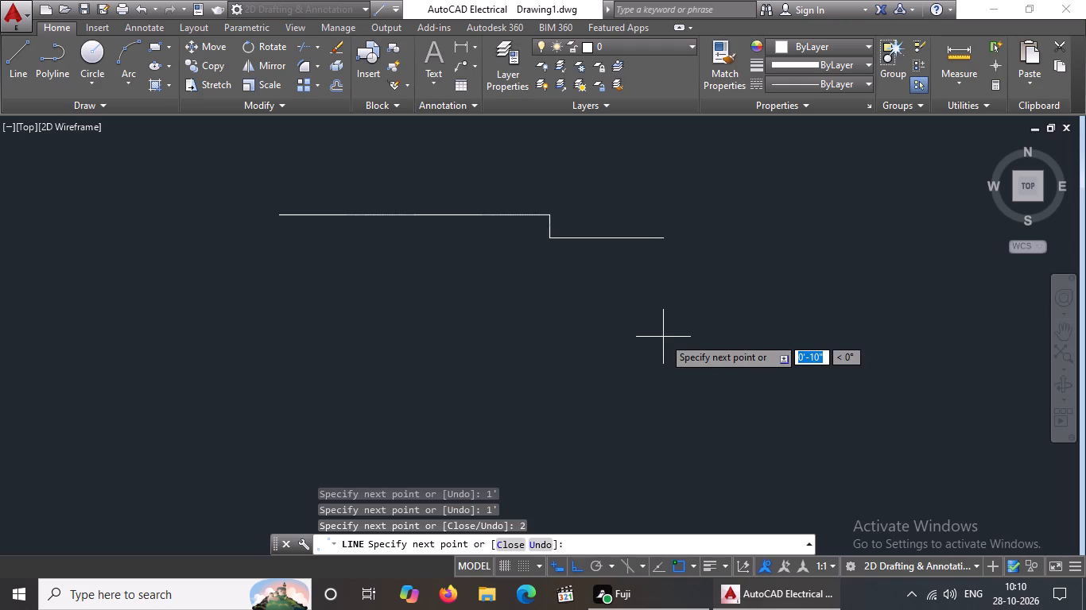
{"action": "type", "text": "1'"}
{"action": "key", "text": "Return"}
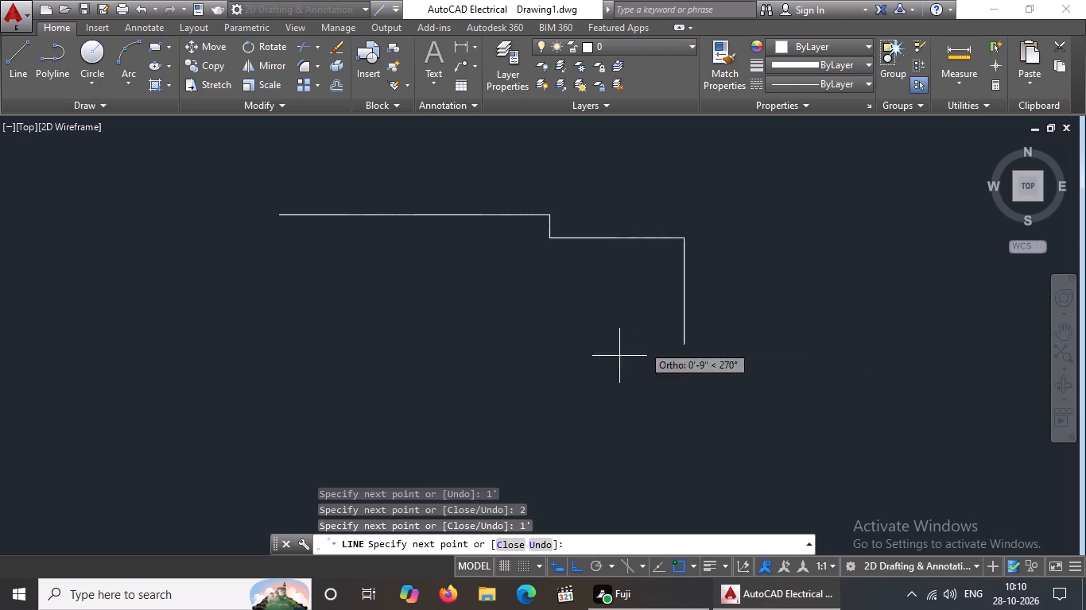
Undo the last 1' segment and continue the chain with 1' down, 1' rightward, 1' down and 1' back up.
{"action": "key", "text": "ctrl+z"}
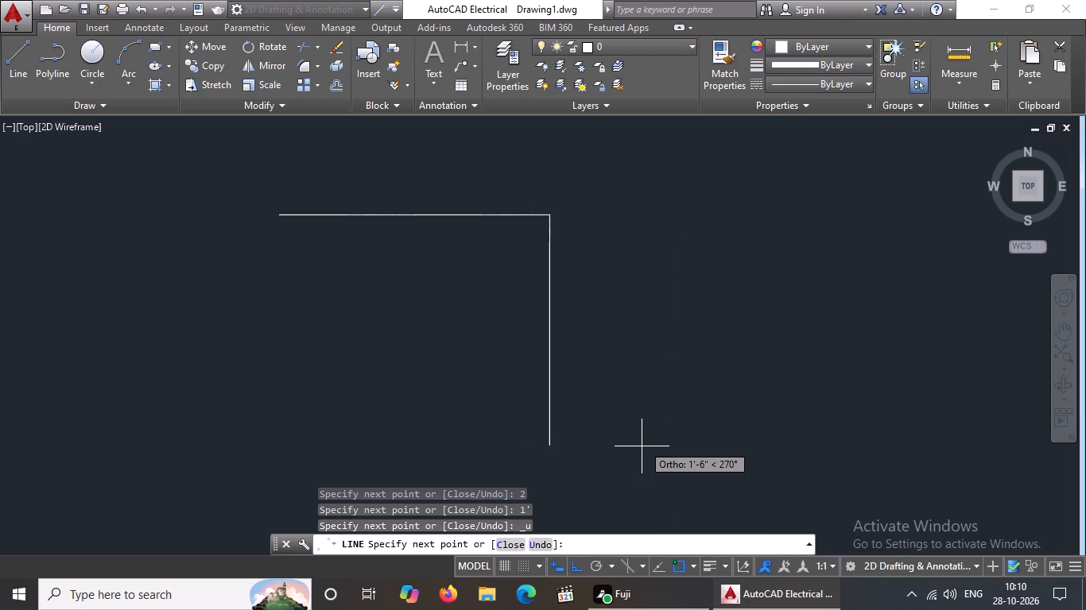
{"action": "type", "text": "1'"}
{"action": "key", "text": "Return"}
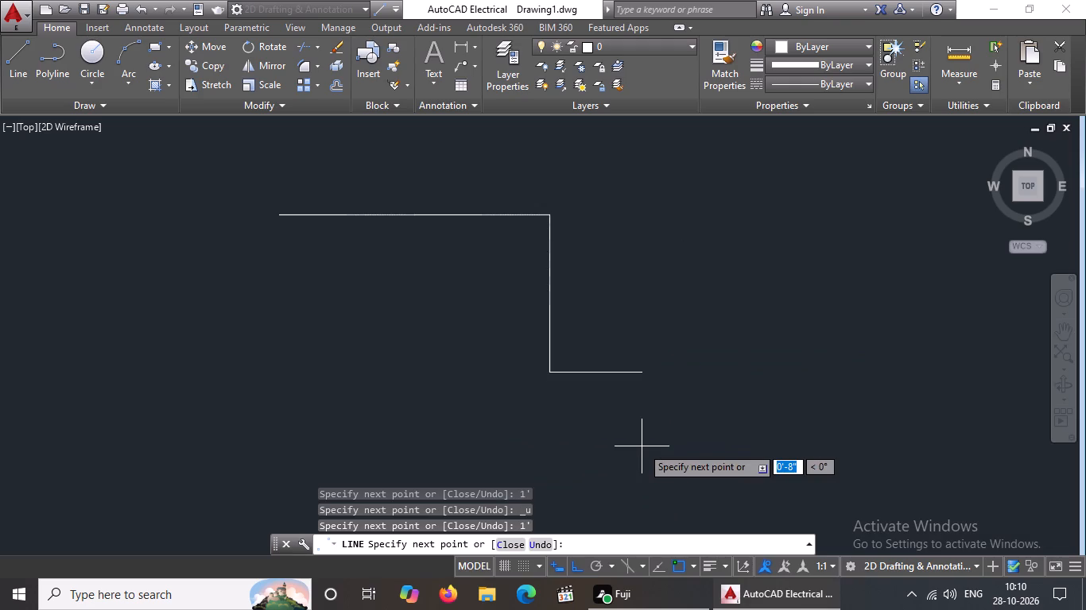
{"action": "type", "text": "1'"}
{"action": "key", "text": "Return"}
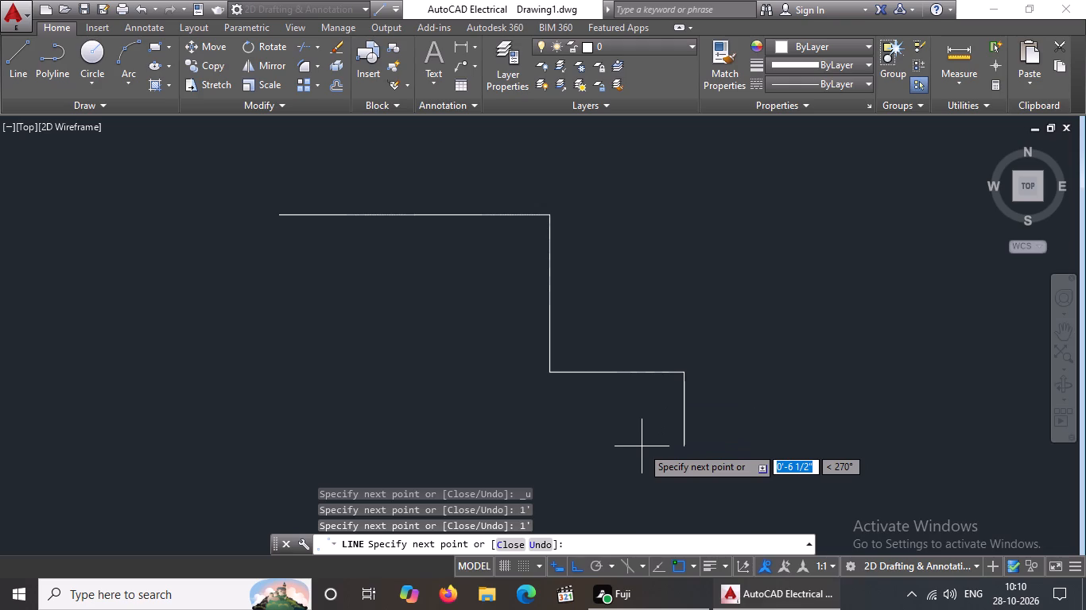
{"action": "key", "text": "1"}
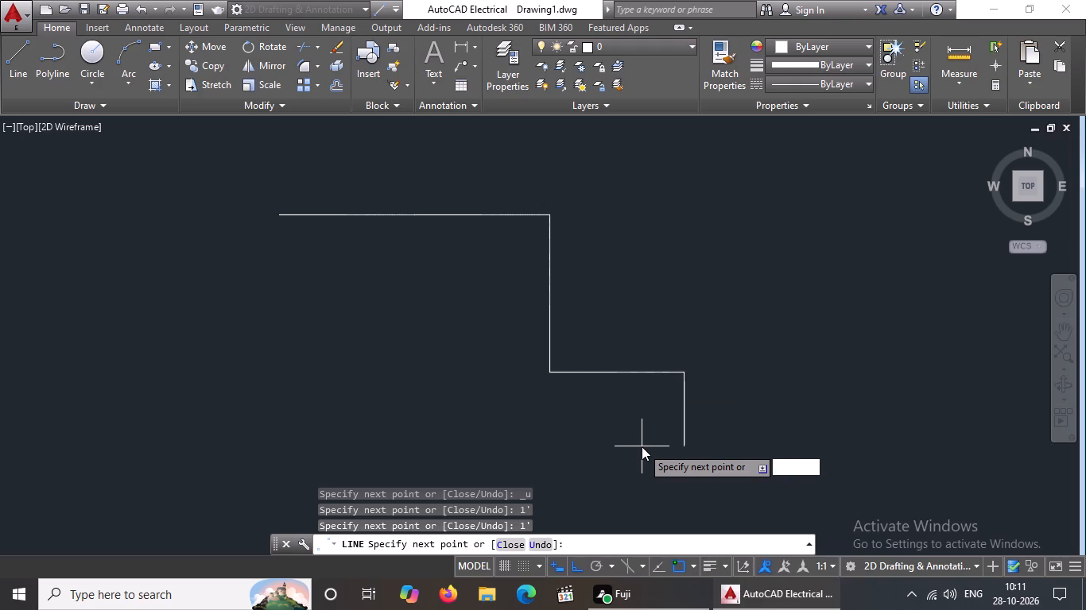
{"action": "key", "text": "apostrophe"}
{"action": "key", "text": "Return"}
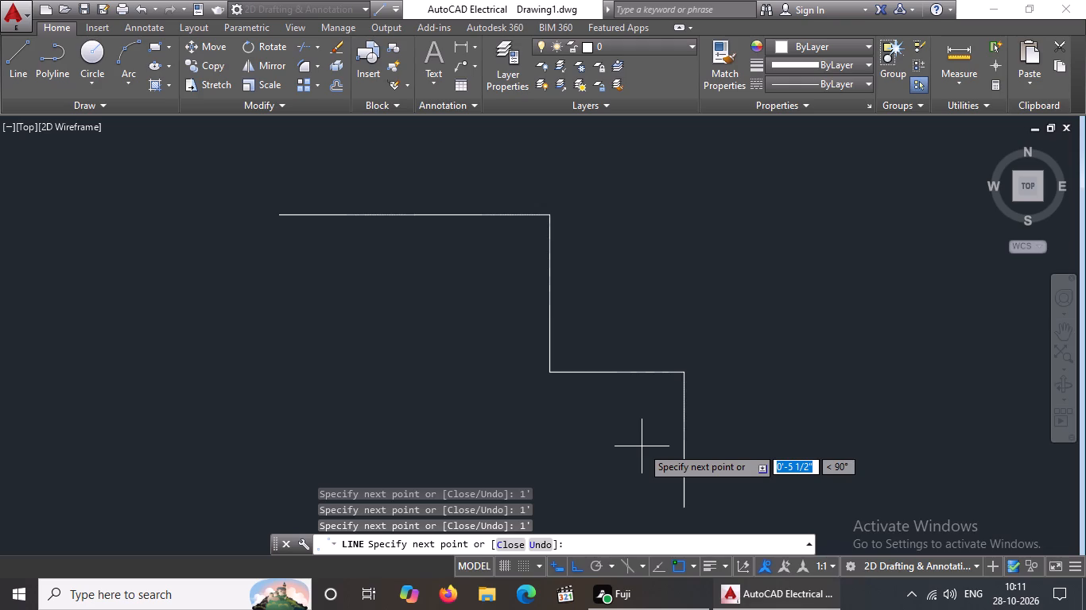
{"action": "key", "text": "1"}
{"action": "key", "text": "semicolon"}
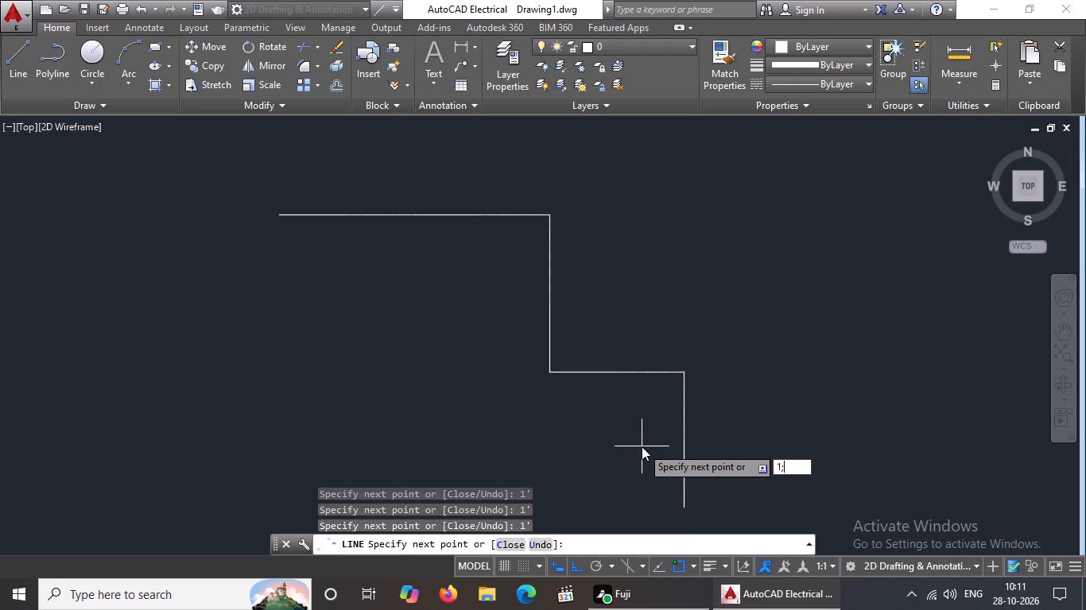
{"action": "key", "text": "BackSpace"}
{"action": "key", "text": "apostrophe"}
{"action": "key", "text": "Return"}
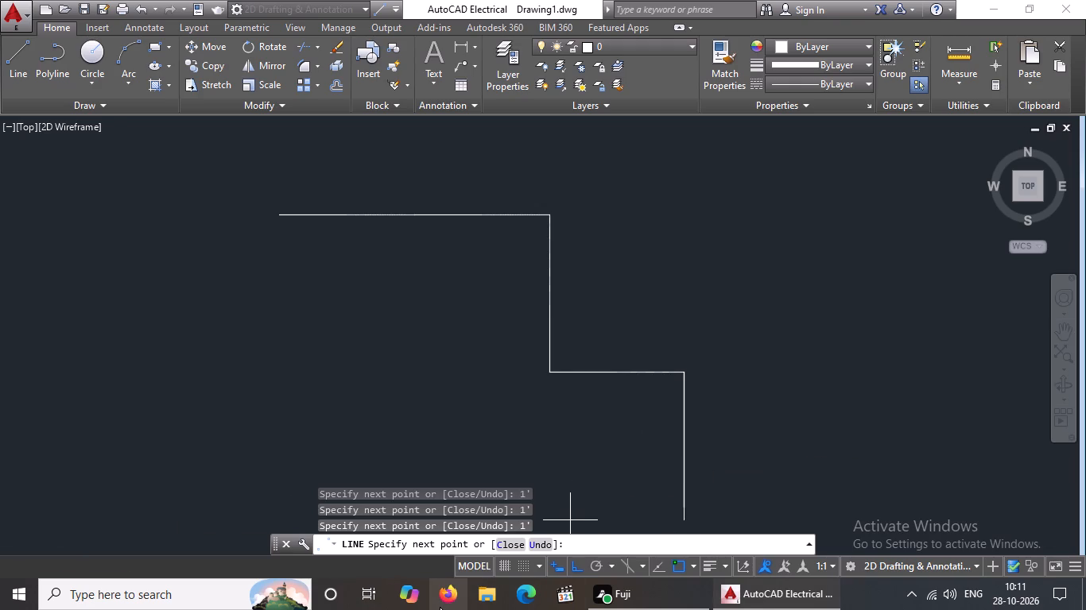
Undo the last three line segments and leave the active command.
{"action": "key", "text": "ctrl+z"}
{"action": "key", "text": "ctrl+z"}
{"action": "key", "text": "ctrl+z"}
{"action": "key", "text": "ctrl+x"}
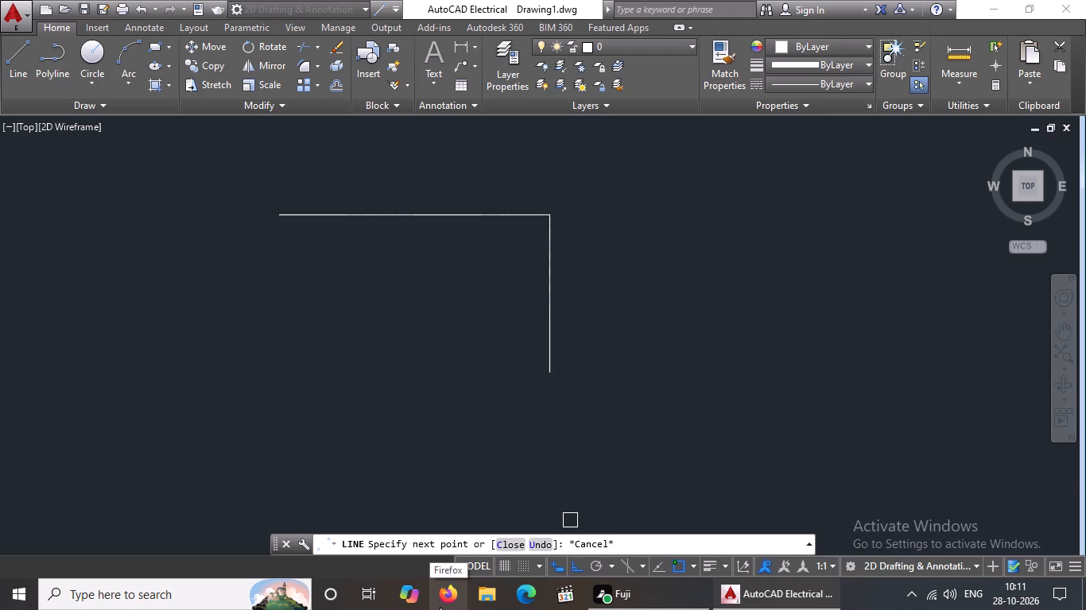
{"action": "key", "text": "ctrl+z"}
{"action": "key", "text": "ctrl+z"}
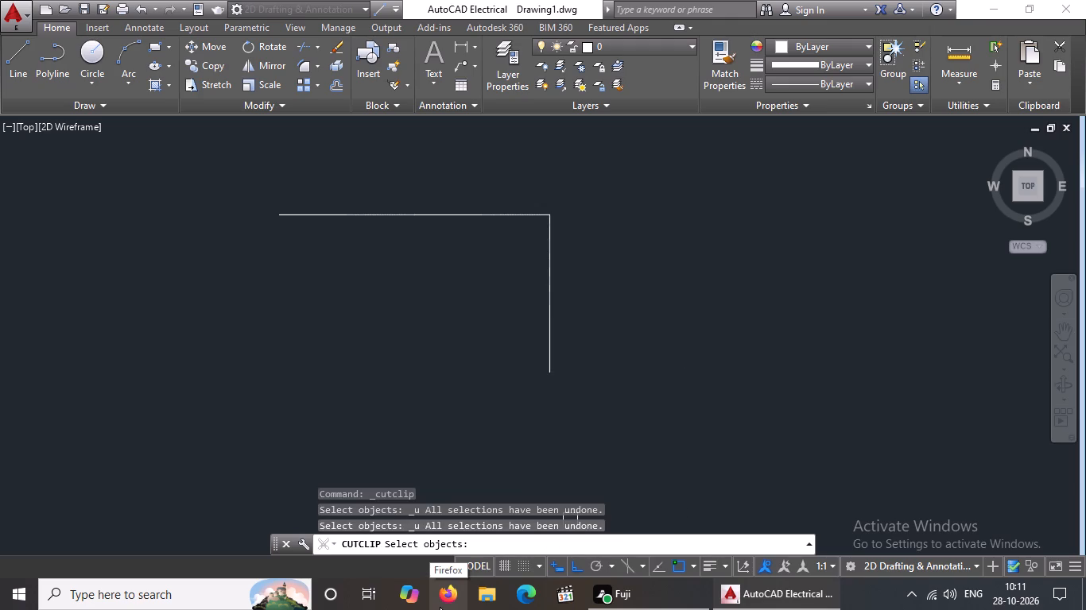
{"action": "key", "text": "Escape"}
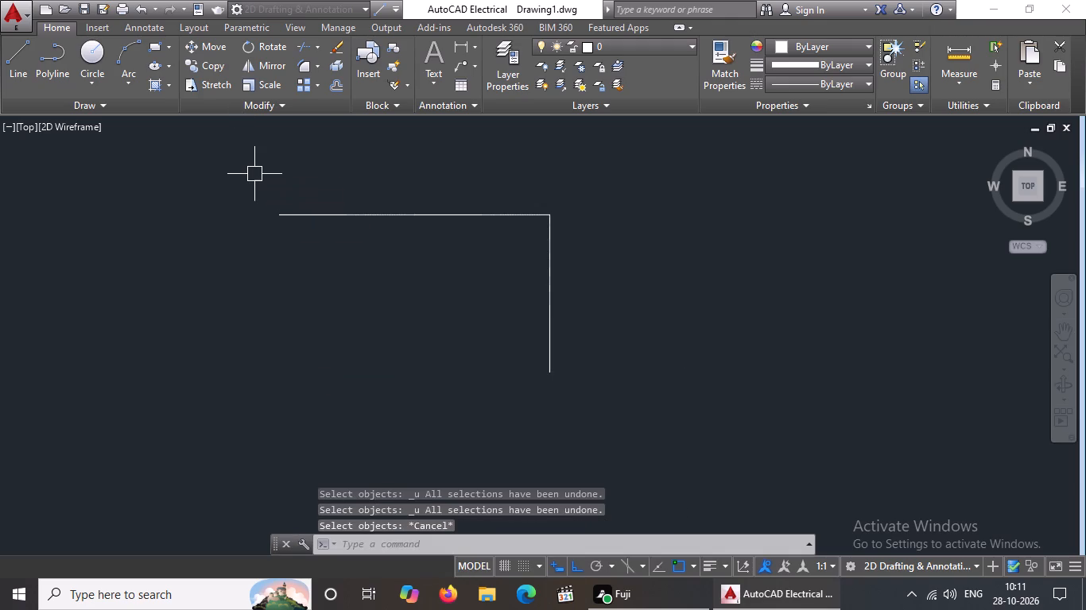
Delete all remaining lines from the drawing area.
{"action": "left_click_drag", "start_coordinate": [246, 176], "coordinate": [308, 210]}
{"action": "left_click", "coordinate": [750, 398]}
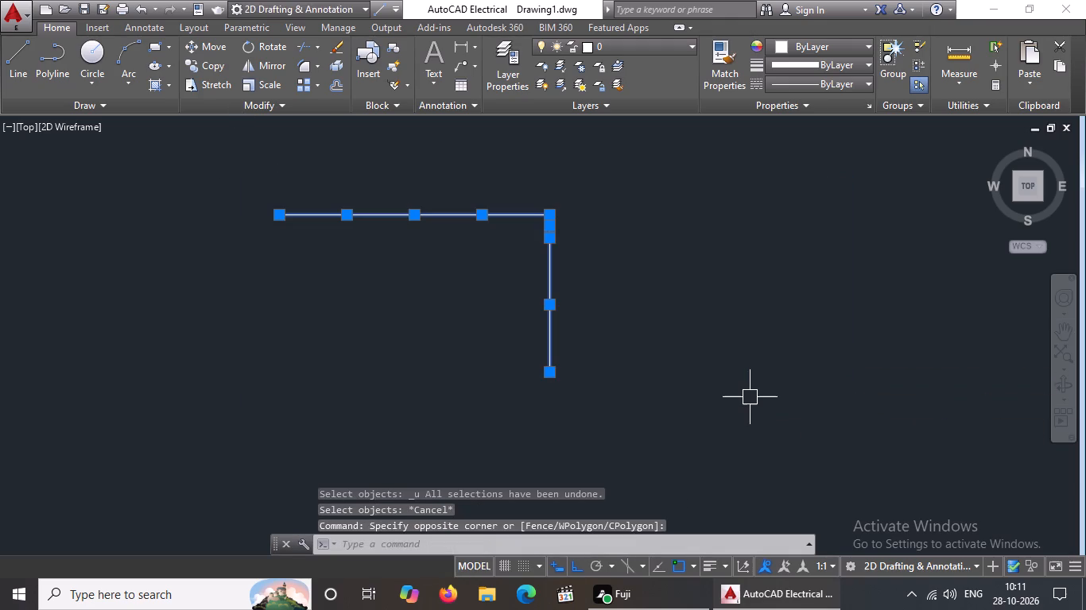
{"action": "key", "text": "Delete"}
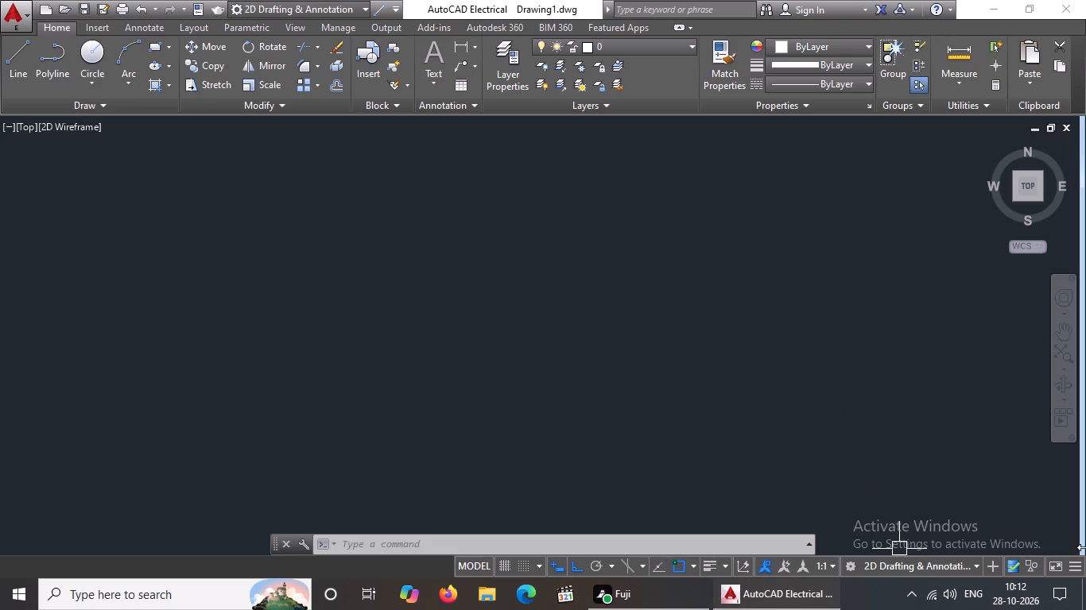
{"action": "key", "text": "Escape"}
Draw a 12' horizontal line rightward from a point in the upper part of the empty drawing area.
{"action": "key", "text": "l"}
{"action": "key", "text": "Return"}
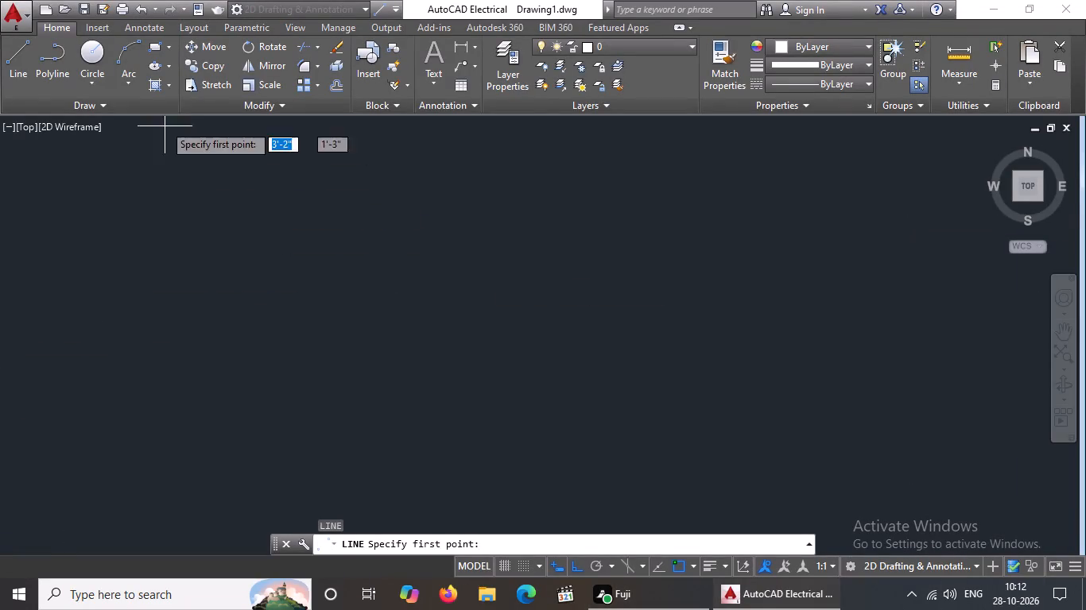
{"action": "left_click", "coordinate": [245, 154]}
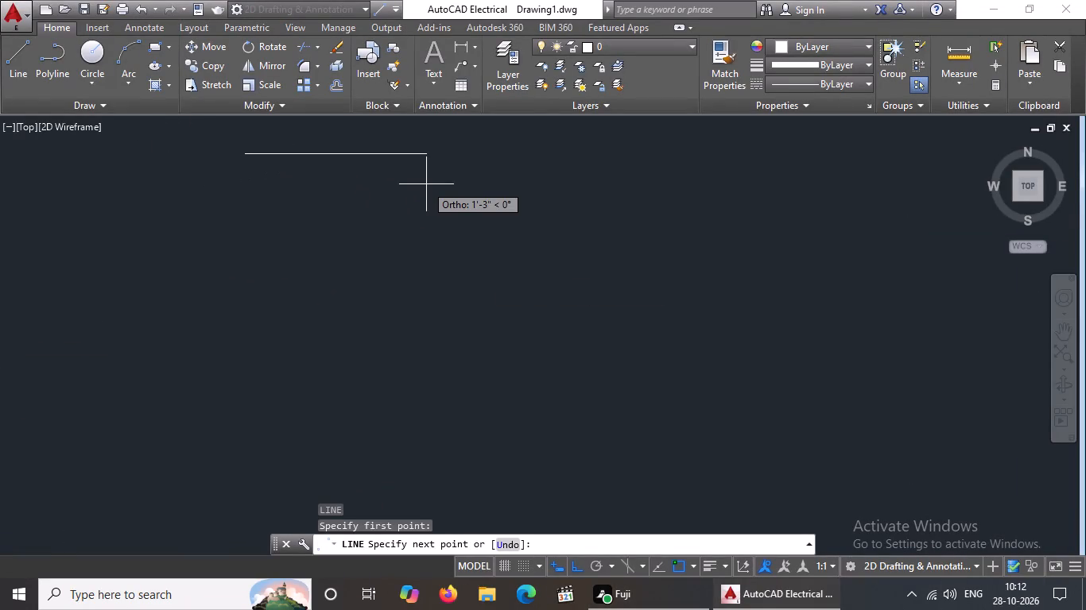
{"action": "type", "text": "12'"}
{"action": "key", "text": "Return"}
{"action": "scroll", "coordinate": [409, 215], "scroll_direction": "down", "scroll_amount": 5}
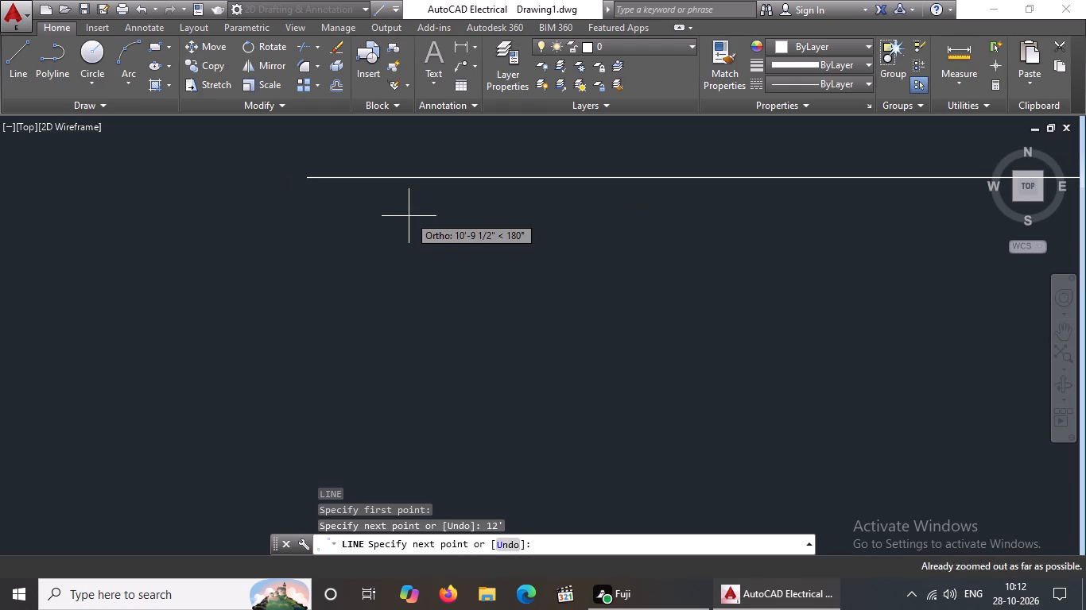
{"action": "scroll", "coordinate": [409, 216], "scroll_direction": "down", "scroll_amount": 2}
{"action": "scroll", "coordinate": [669, 435], "scroll_direction": "down", "scroll_amount": 4}
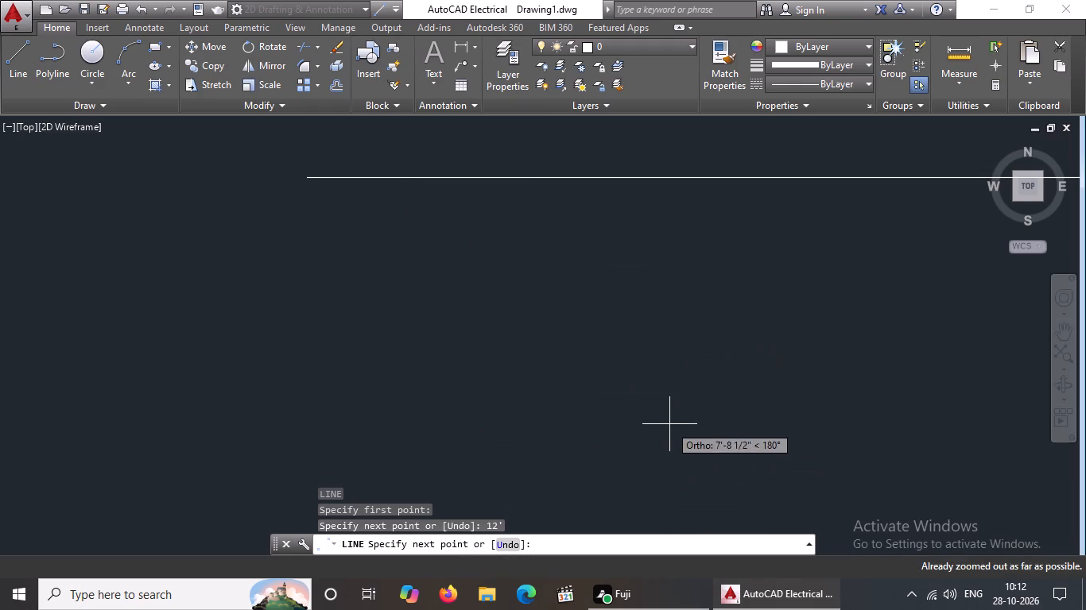
{"action": "middle_click_drag", "start_coordinate": [725, 403], "coordinate": [440, 388]}
{"action": "scroll", "coordinate": [886, 200], "scroll_direction": "down", "scroll_amount": 7}
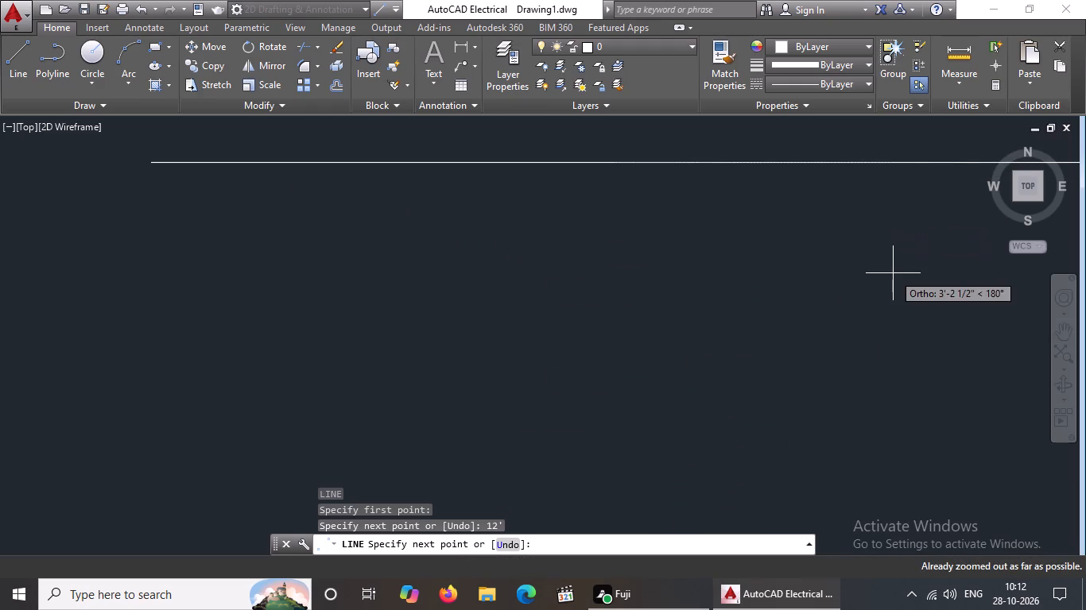
{"action": "key", "text": "Escape"}
Draw a 14'6" vertical line upward from the right end of the 12' horizontal line.
{"action": "type", "text": "z"}
{"action": "key", "text": "space"}
{"action": "type", "text": "a"}
{"action": "key", "text": "space"}
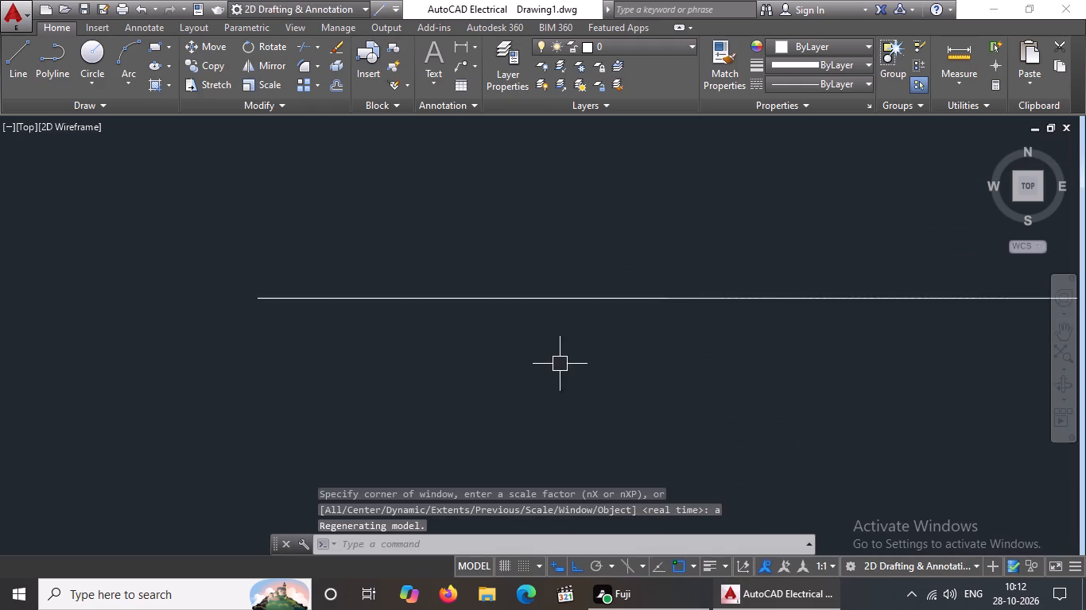
{"action": "scroll", "coordinate": [567, 361], "scroll_direction": "down", "scroll_amount": 3}
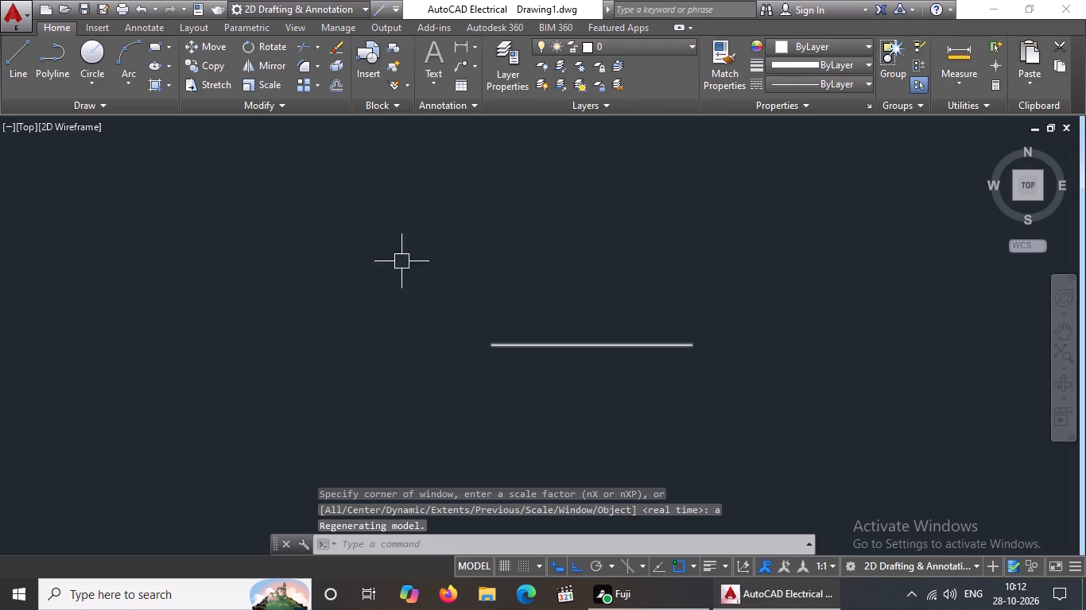
{"action": "left_click", "coordinate": [19, 66]}
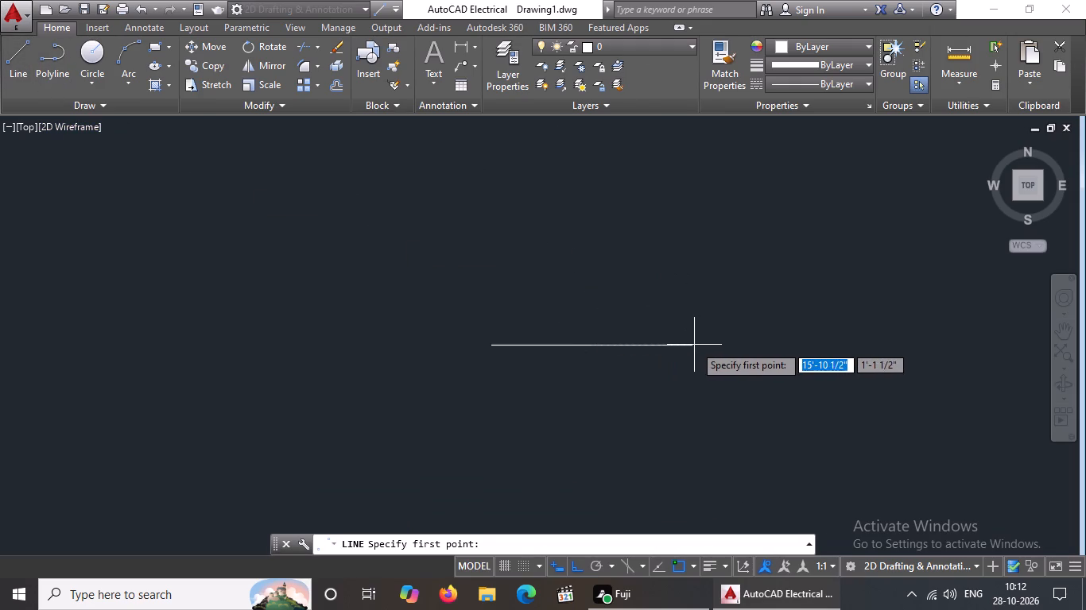
{"action": "left_click", "coordinate": [688, 346]}
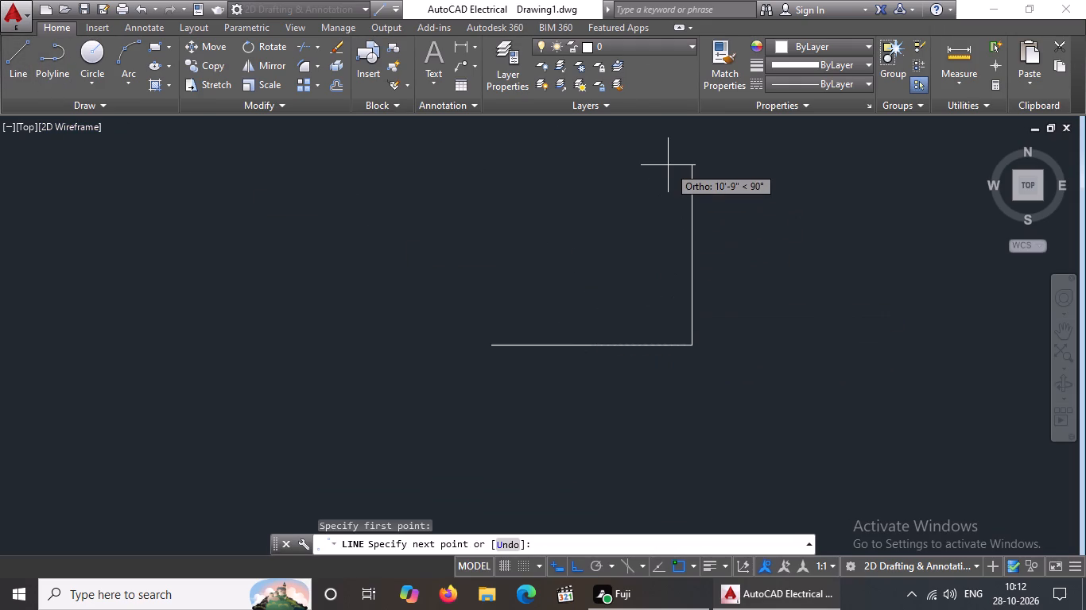
{"action": "type", "text": "14'6\""}
{"action": "key", "text": "Return"}
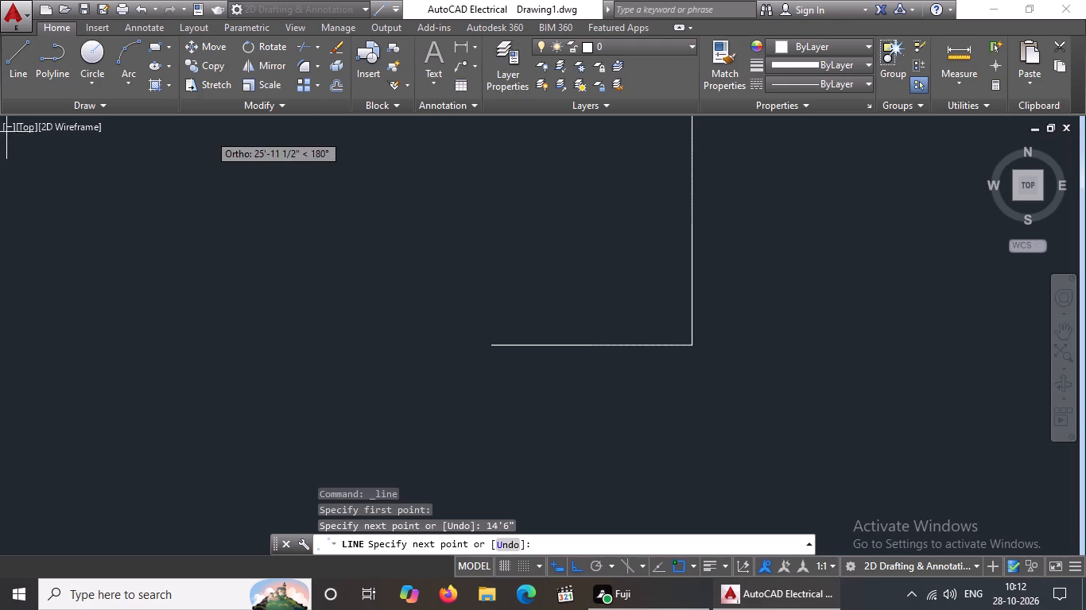
{"action": "scroll", "coordinate": [495, 211], "scroll_direction": "down", "scroll_amount": 4}
{"action": "scroll", "coordinate": [630, 244], "scroll_direction": "down", "scroll_amount": 7}
{"action": "key", "text": "Escape"}
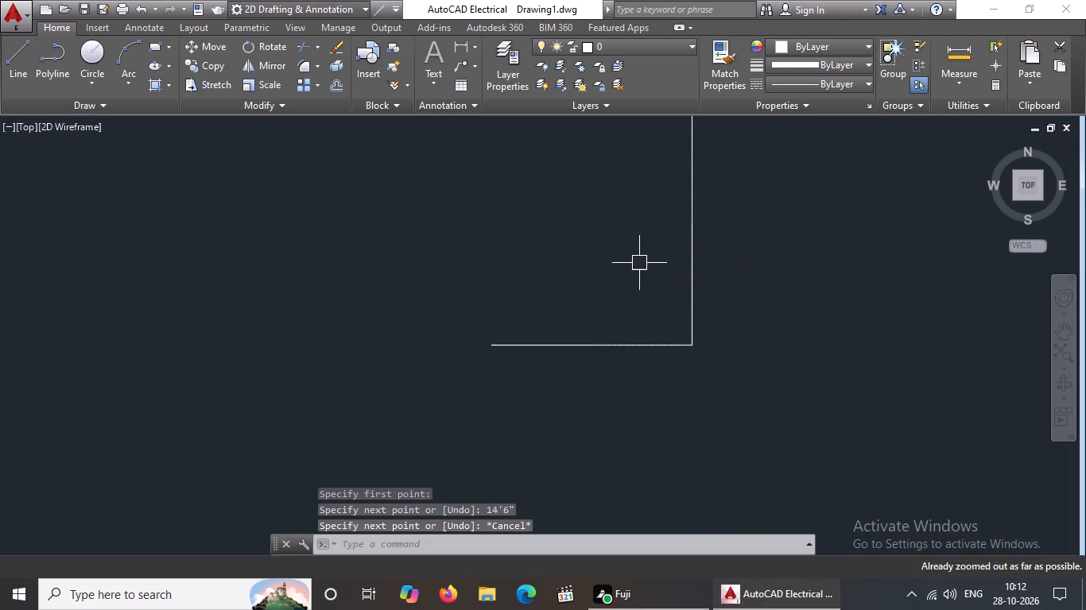
{"action": "type", "text": "z a"}
{"action": "key", "text": "space"}
{"action": "scroll", "coordinate": [641, 264], "scroll_direction": "down", "scroll_amount": 2}
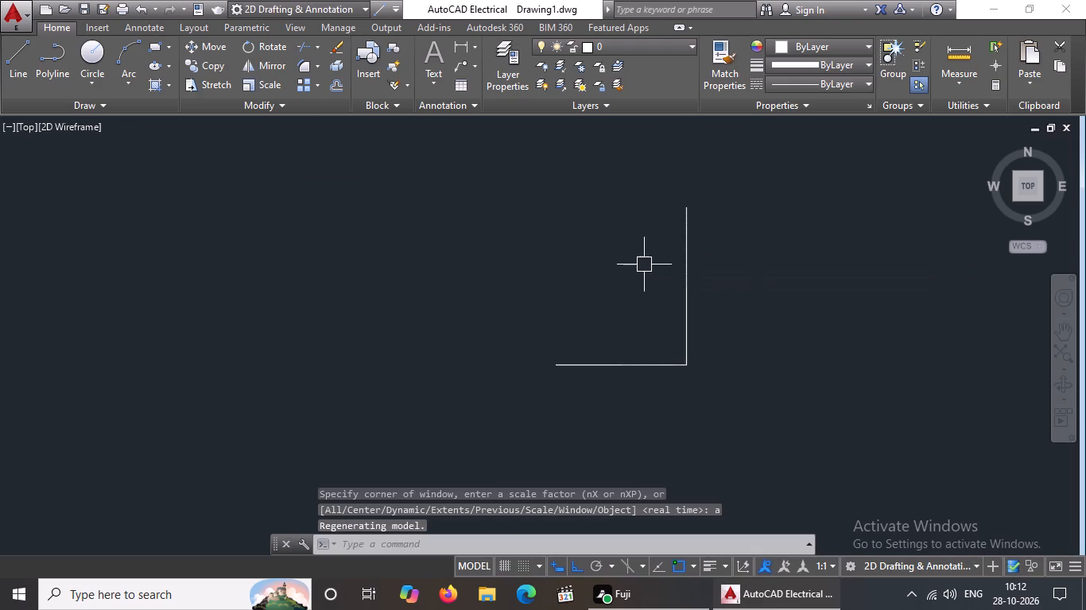
{"action": "scroll", "coordinate": [645, 264], "scroll_direction": "down", "scroll_amount": 3}
{"action": "middle_click", "coordinate": [696, 268]}
{"action": "middle_click_drag", "start_coordinate": [694, 264], "coordinate": [667, 232]}
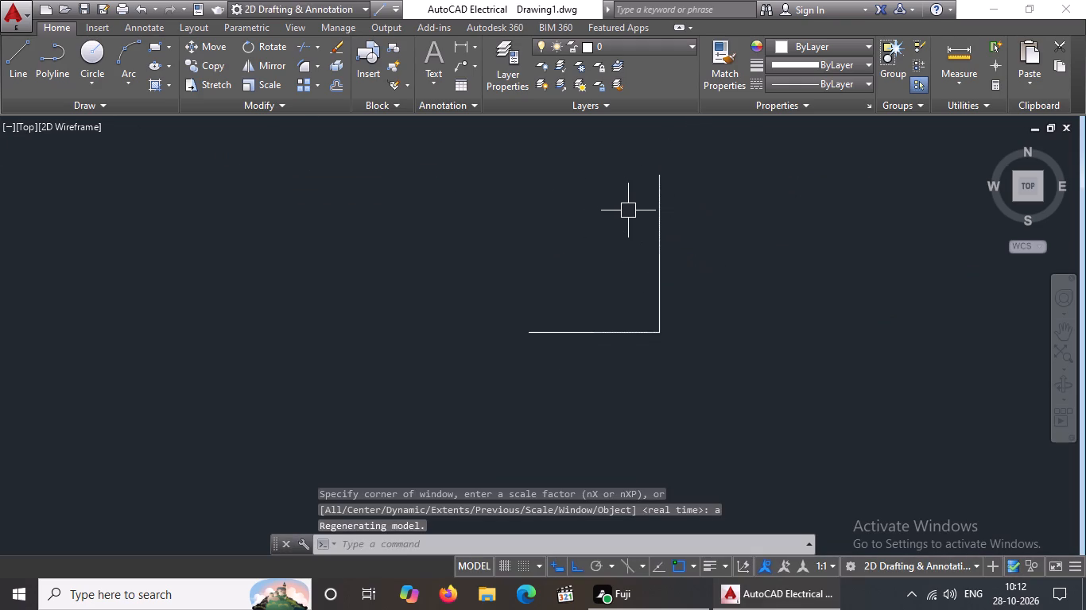
{"action": "key", "text": "Escape"}
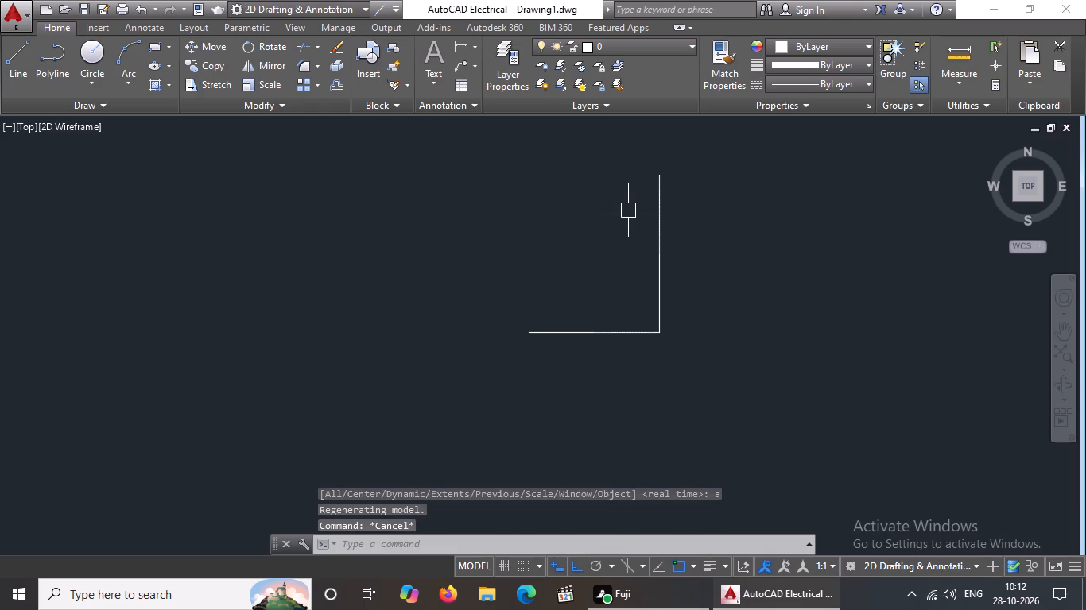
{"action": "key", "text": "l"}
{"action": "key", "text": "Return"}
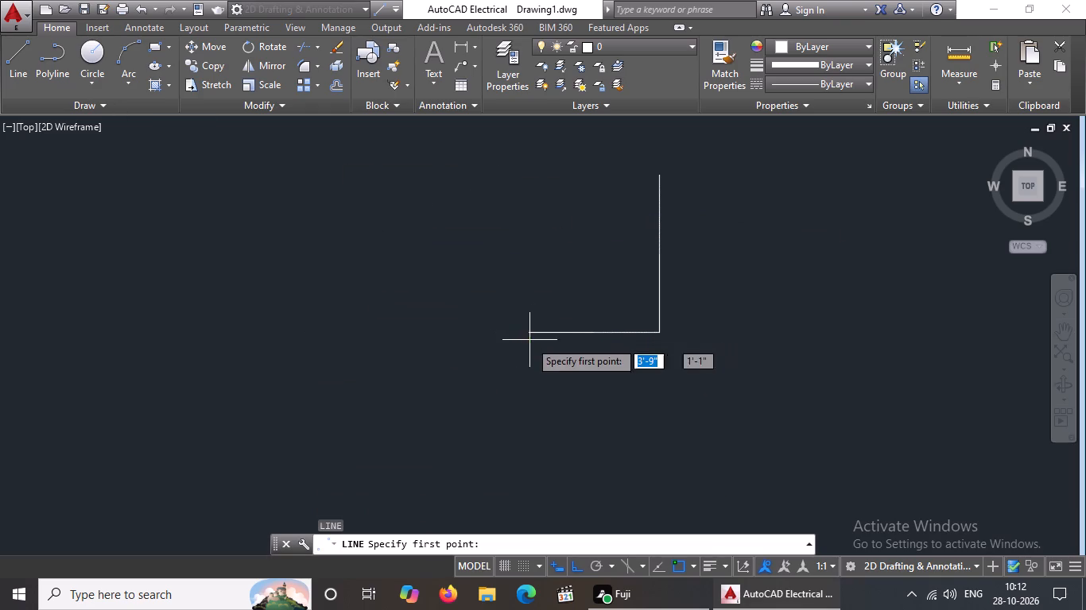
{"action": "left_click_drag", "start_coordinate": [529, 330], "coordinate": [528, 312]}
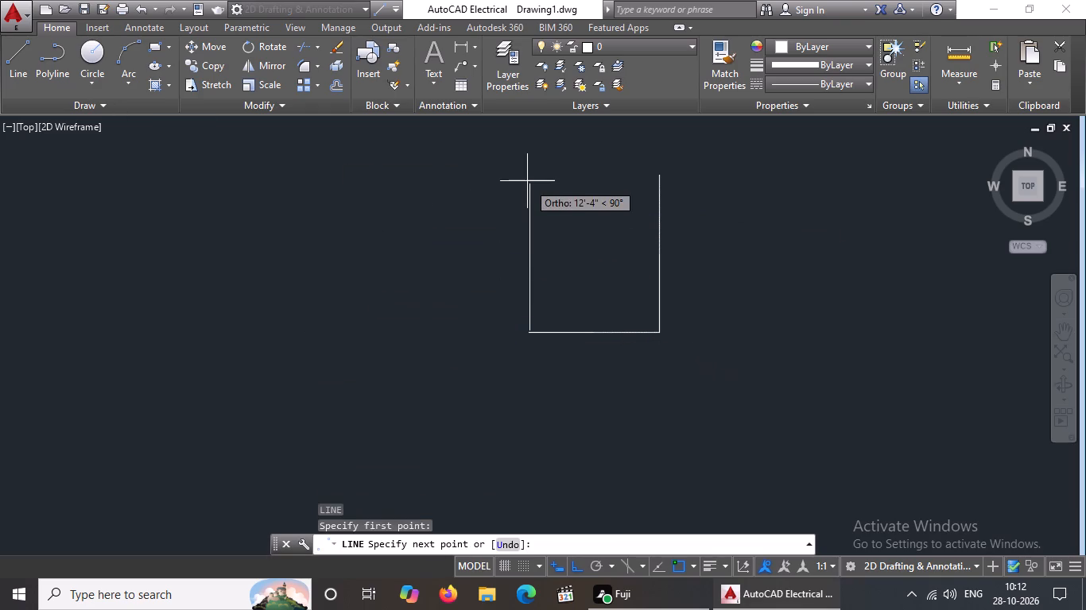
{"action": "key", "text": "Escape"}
Close the rectangle with a 14'6" line upward from the bottom line's left end and a 12' line rightward along the top.
{"action": "key", "text": "l"}
{"action": "key", "text": "Return"}
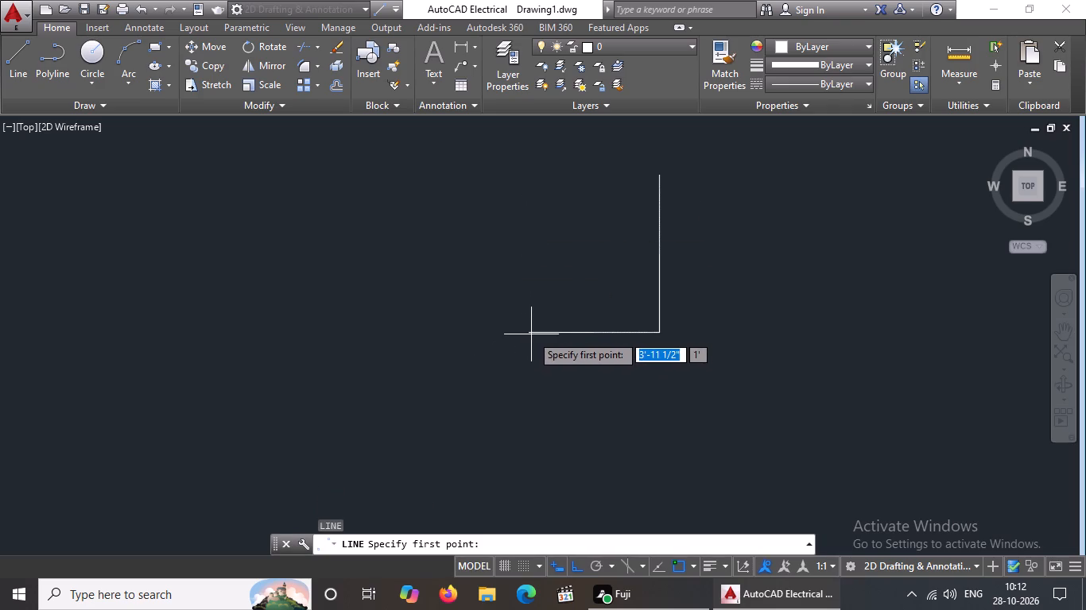
{"action": "left_click_drag", "start_coordinate": [529, 332], "coordinate": [531, 313]}
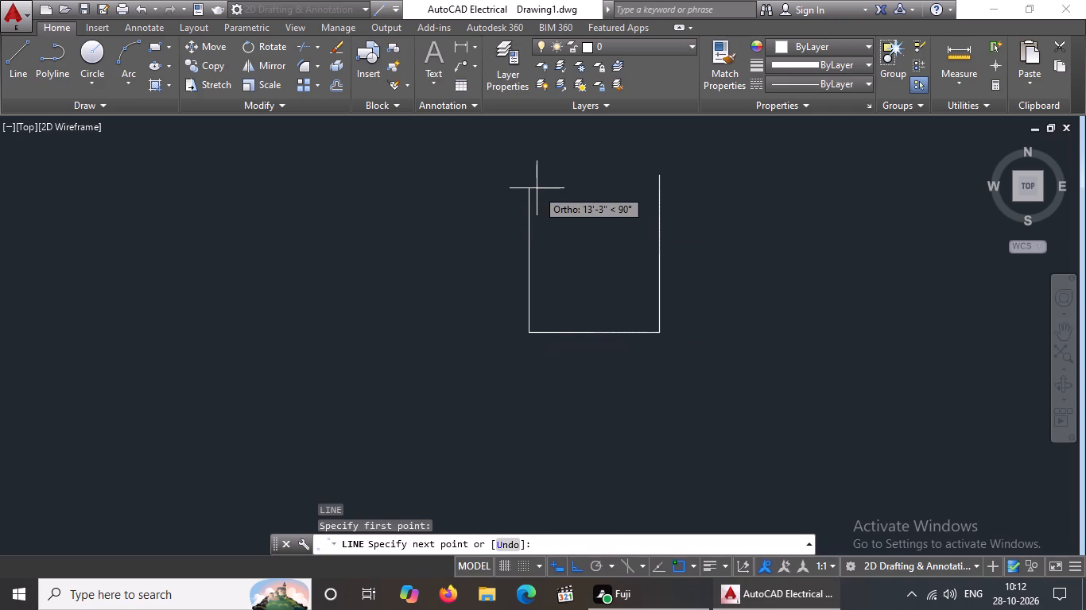
{"action": "type", "text": "14'"}
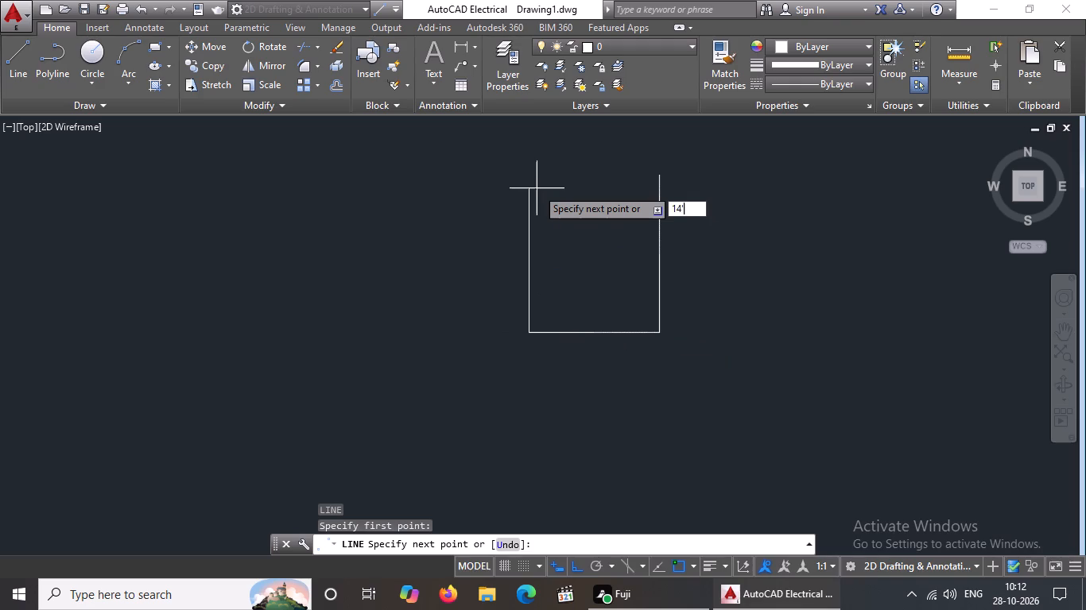
{"action": "type", "text": "6\""}
{"action": "key", "text": "Return"}
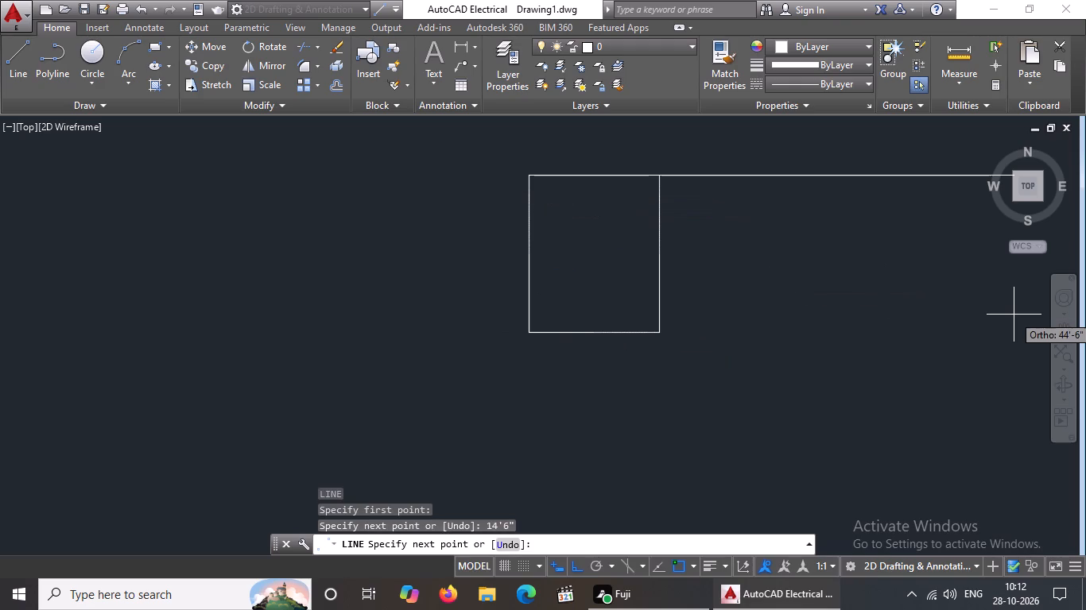
{"action": "type", "text": "12'"}
{"action": "key", "text": "Return"}
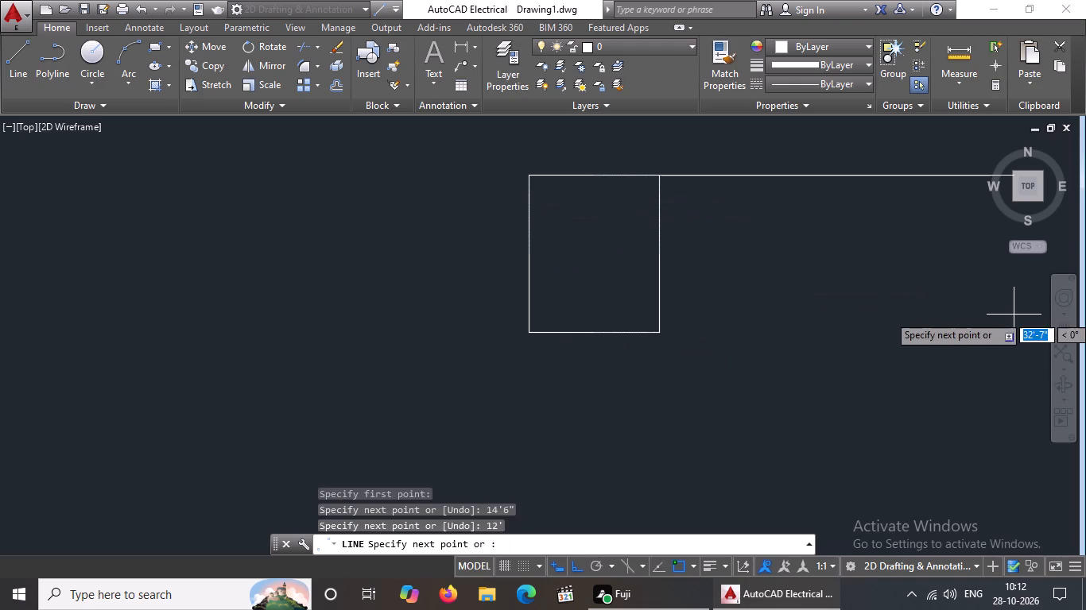
{"action": "key", "text": "Return"}
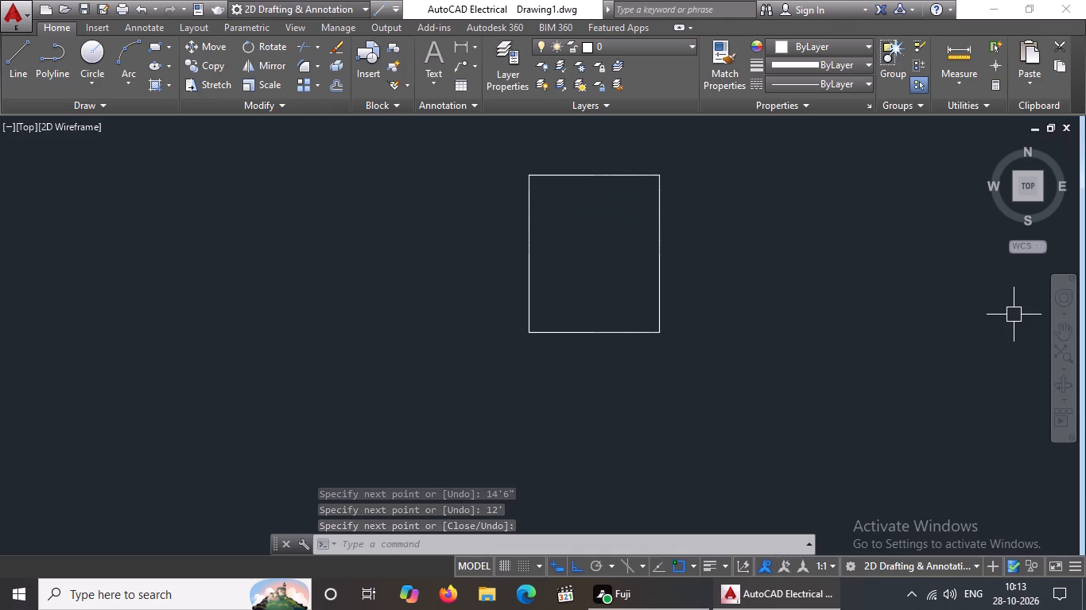
Offset all four sides of the 12' by 14'6" rectangle outward by 9".
{"action": "key", "text": "o"}
{"action": "key", "text": "Return"}
{"action": "type", "text": "9\""}
{"action": "key", "text": "Return"}
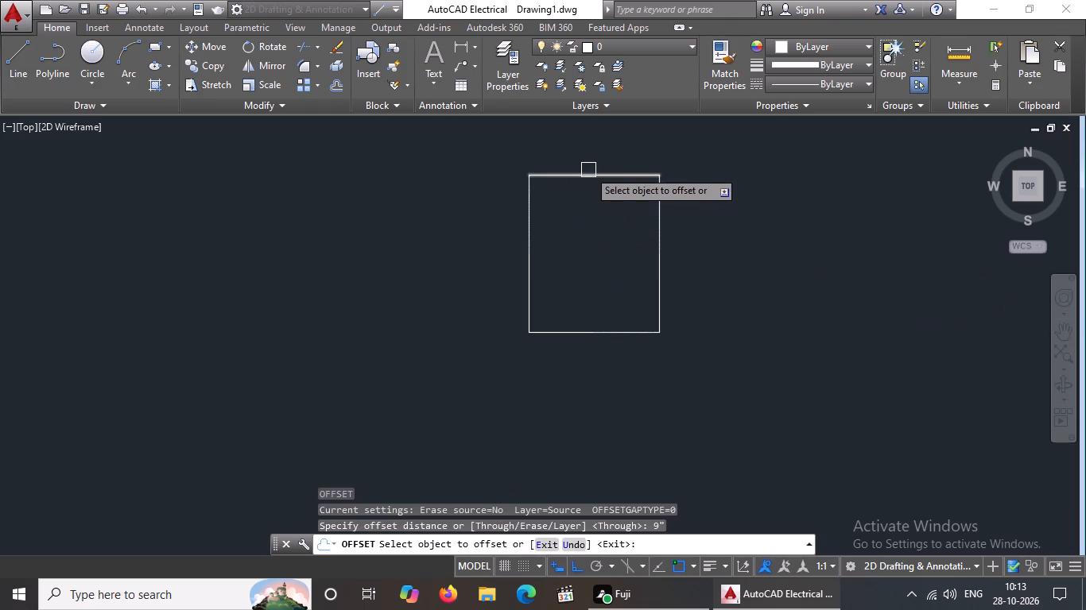
{"action": "left_click", "coordinate": [588, 175]}
{"action": "left_click", "coordinate": [588, 156]}
{"action": "left_click", "coordinate": [529, 241]}
{"action": "left_click_drag", "start_coordinate": [448, 245], "coordinate": [469, 244]}
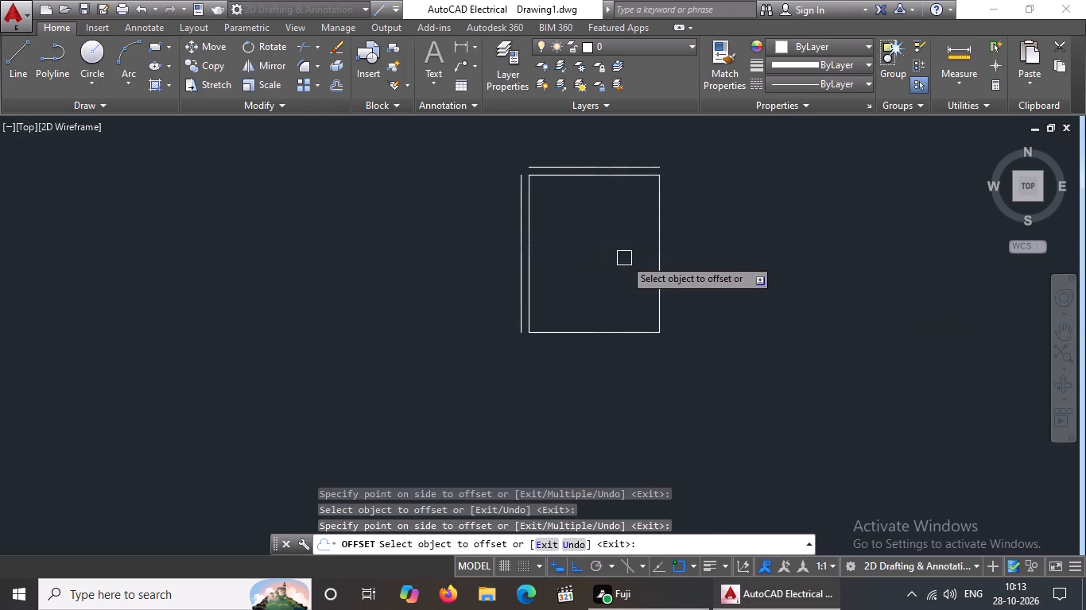
{"action": "left_click_drag", "start_coordinate": [658, 247], "coordinate": [673, 244]}
{"action": "left_click_drag", "start_coordinate": [744, 239], "coordinate": [729, 257]}
{"action": "left_click", "coordinate": [584, 332]}
{"action": "left_click", "coordinate": [598, 368]}
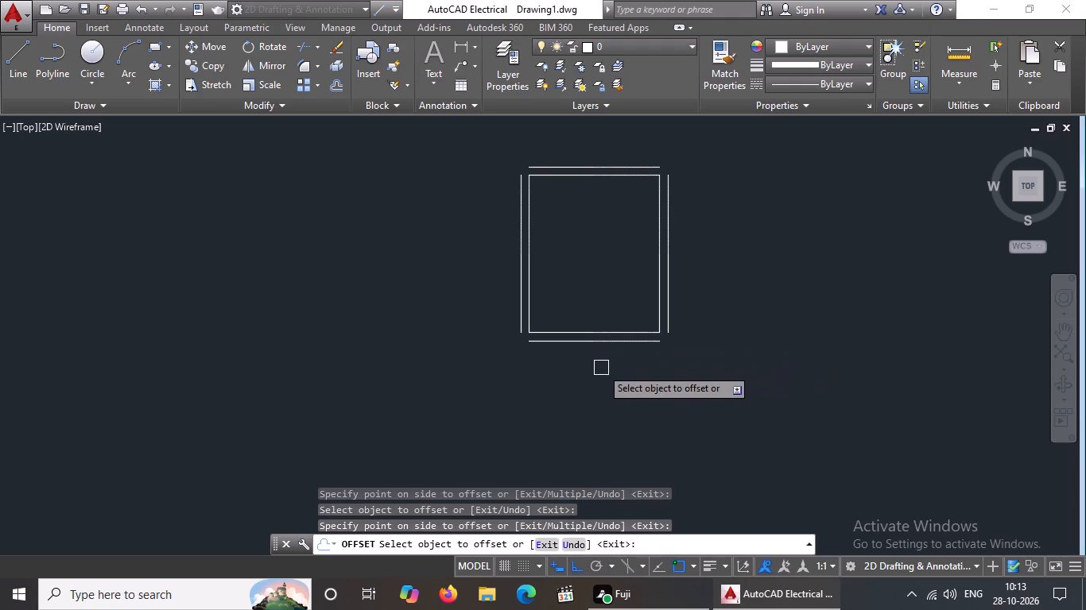
{"action": "key", "text": "Escape"}
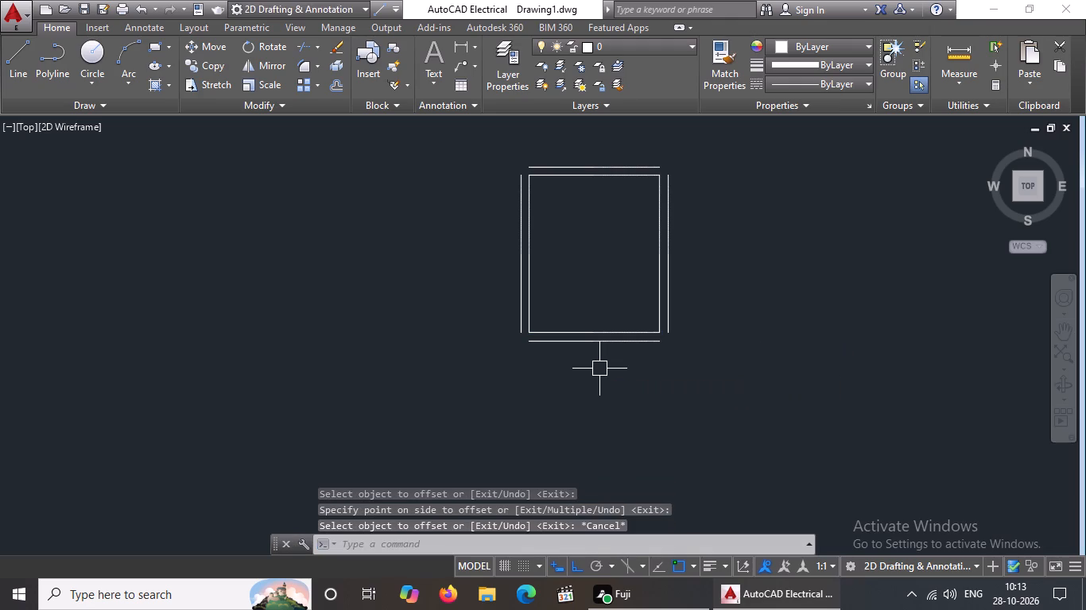
Draw a second room from the left end of the lower offset line: 10'6" down, 12' rightward and 10'6" up.
{"action": "key", "text": "l"}
{"action": "key", "text": "Return"}
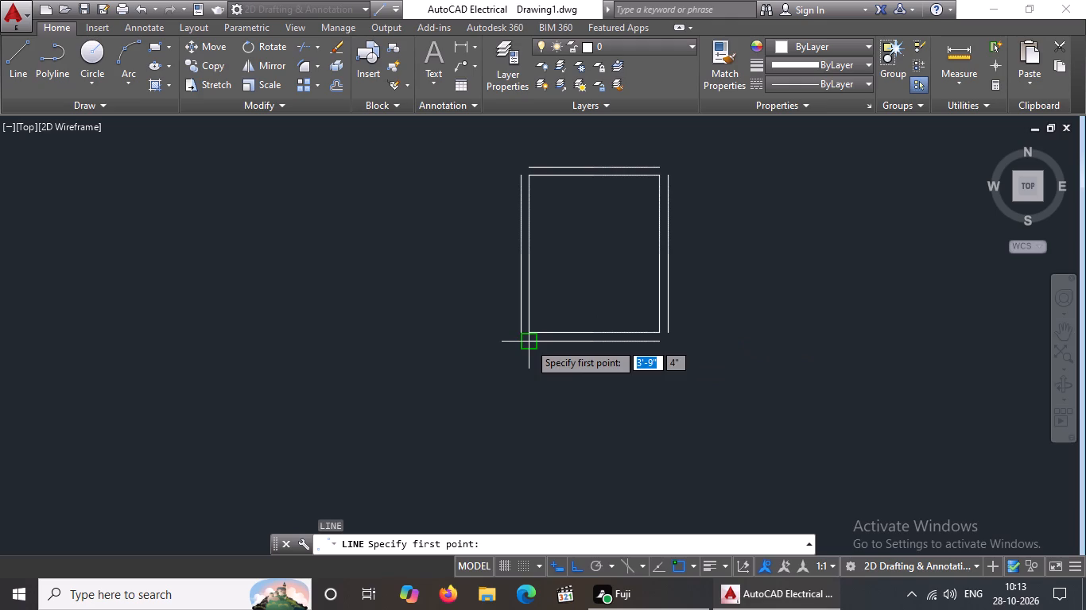
{"action": "left_click_drag", "start_coordinate": [529, 342], "coordinate": [529, 367]}
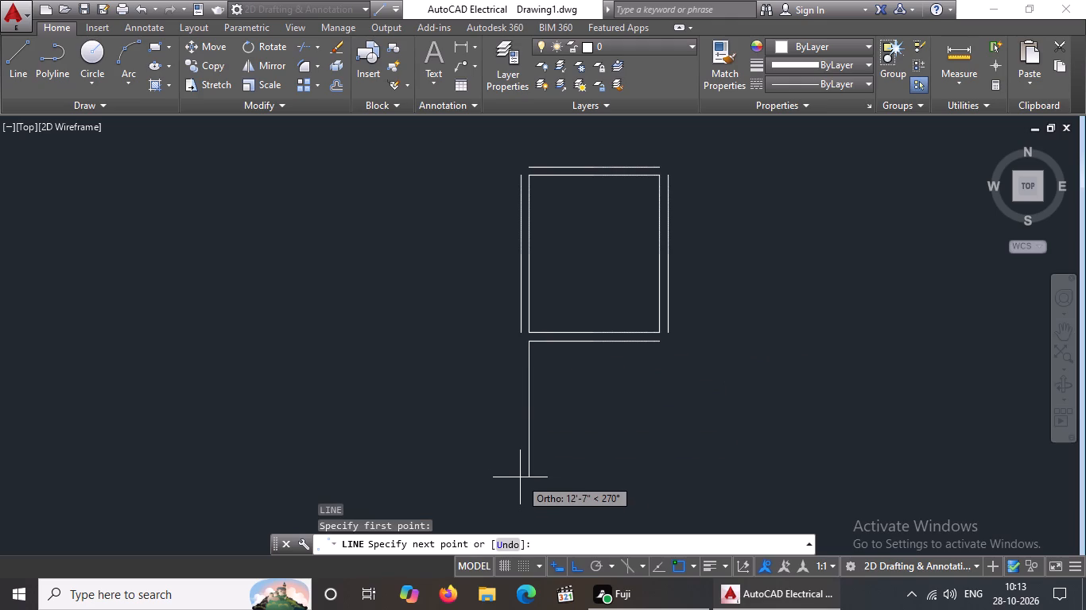
{"action": "type", "text": "10'6\""}
{"action": "key", "text": "Return"}
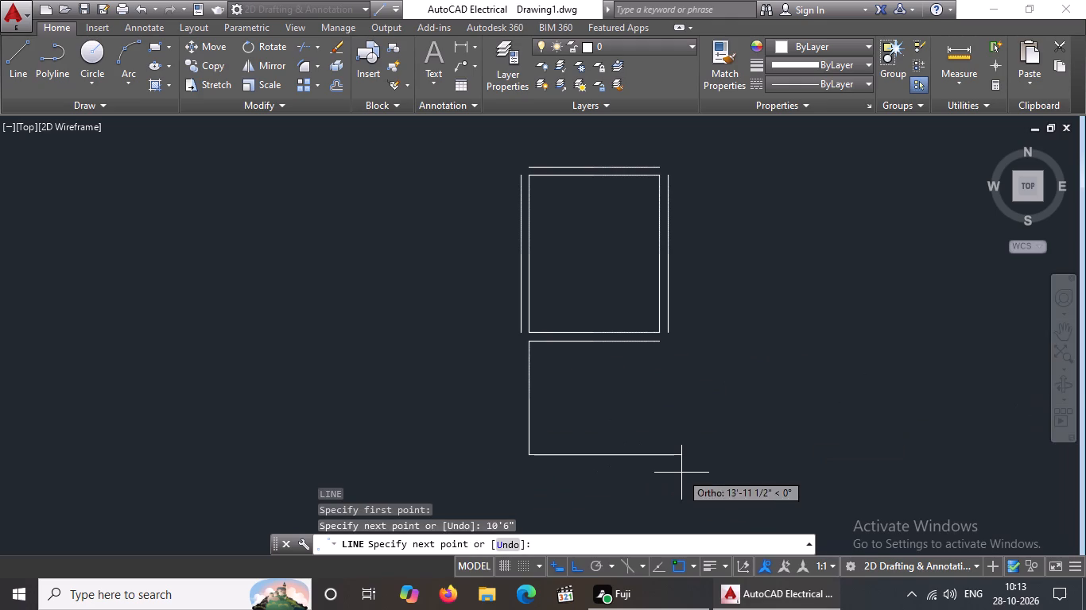
{"action": "type", "text": "12"}
{"action": "key", "text": "apostrophe"}
{"action": "key", "text": "Return"}
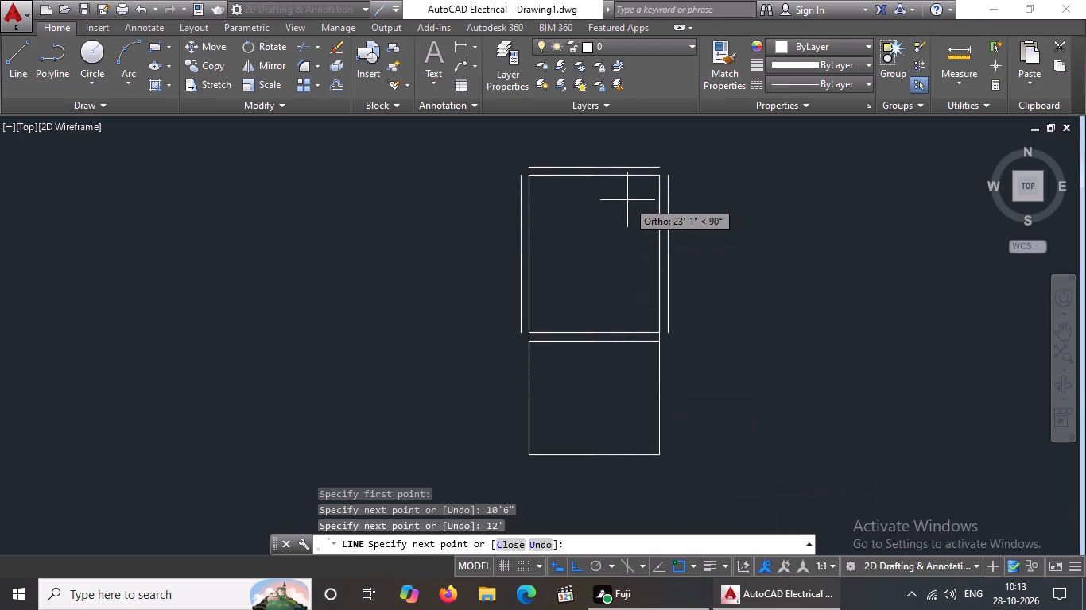
{"action": "key", "text": "1"}
{"action": "type", "text": "0'6\""}
{"action": "key", "text": "Return"}
{"action": "key", "text": "Return"}
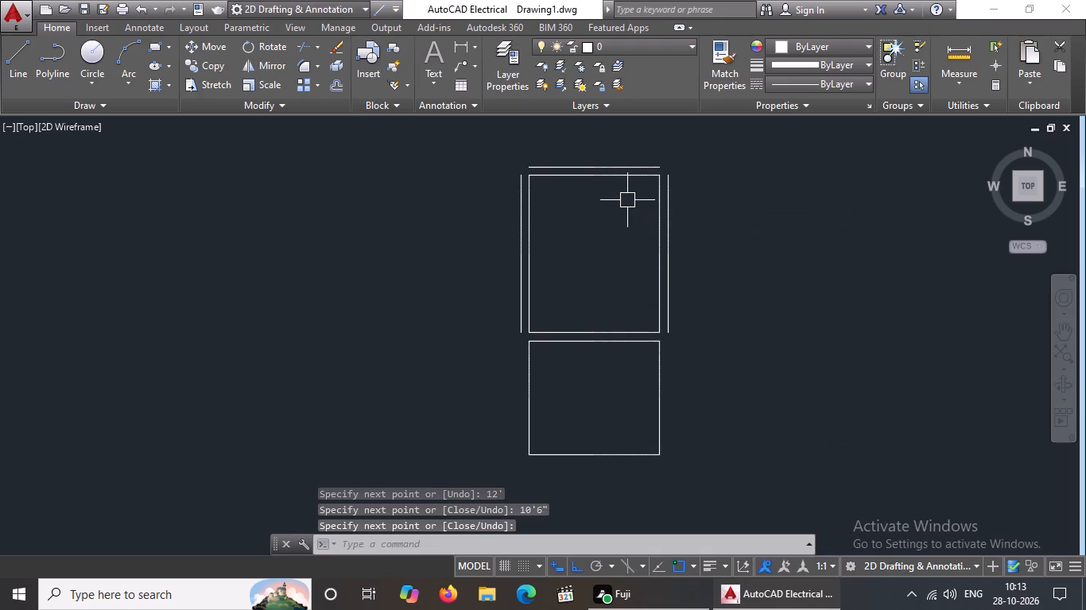
Offset the right, left and bottom sides of the lower room outward by 9".
{"action": "scroll", "coordinate": [684, 364], "scroll_direction": "down", "scroll_amount": 3}
{"action": "middle_click_drag", "start_coordinate": [681, 386], "coordinate": [686, 313]}
{"action": "key", "text": "Escape"}
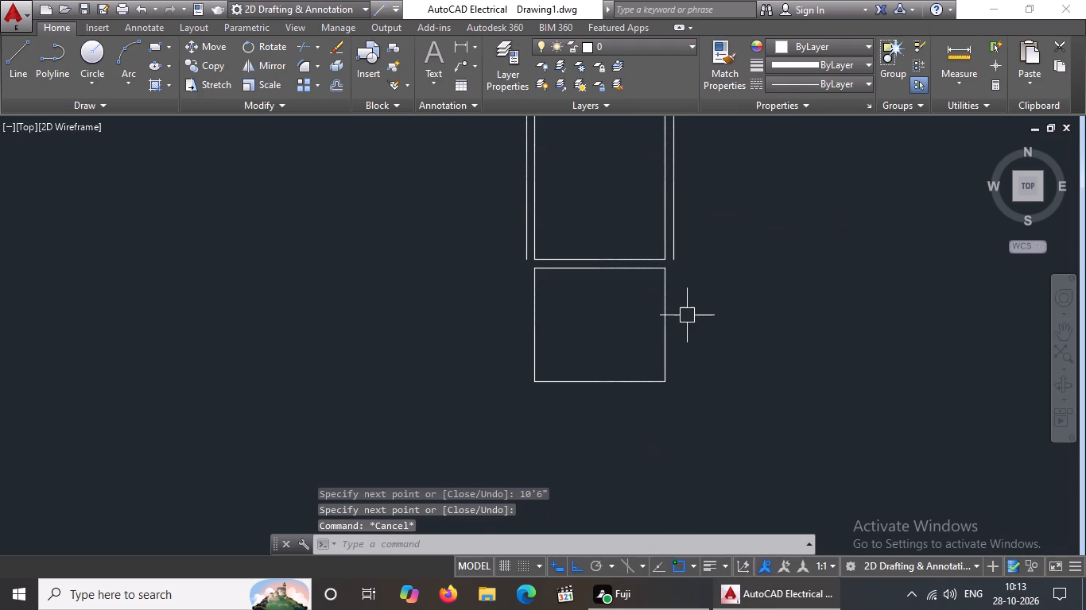
{"action": "key", "text": "o"}
{"action": "key", "text": "Return"}
{"action": "type", "text": "9\""}
{"action": "key", "text": "Return"}
{"action": "left_click_drag", "start_coordinate": [666, 345], "coordinate": [679, 336]}
{"action": "left_click_drag", "start_coordinate": [710, 323], "coordinate": [708, 324]}
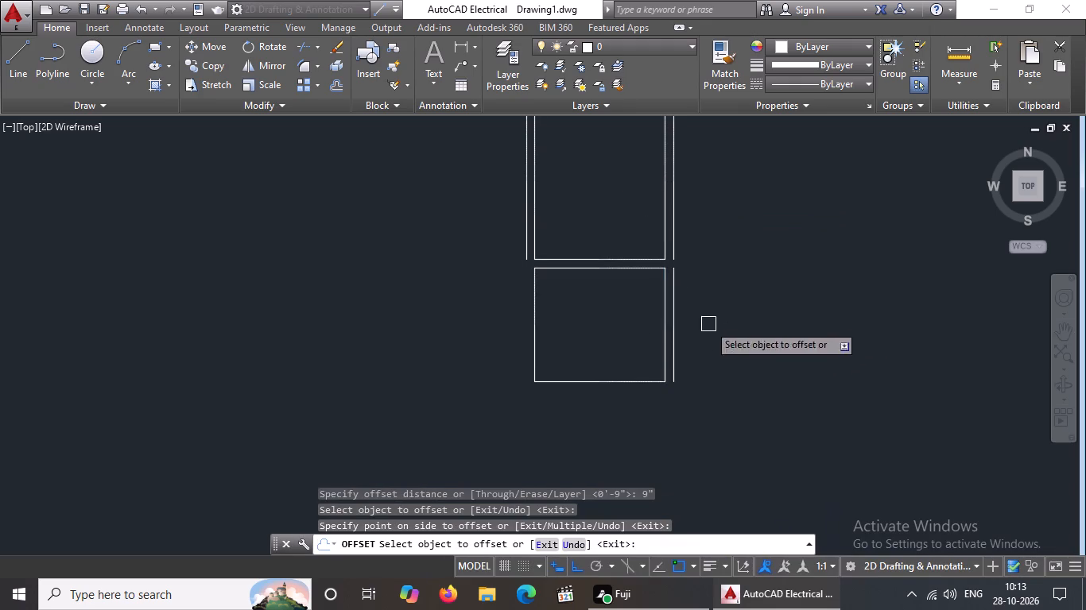
{"action": "left_click_drag", "start_coordinate": [708, 324], "coordinate": [703, 327]}
{"action": "left_click", "coordinate": [537, 324]}
{"action": "left_click_drag", "start_coordinate": [451, 346], "coordinate": [498, 353]}
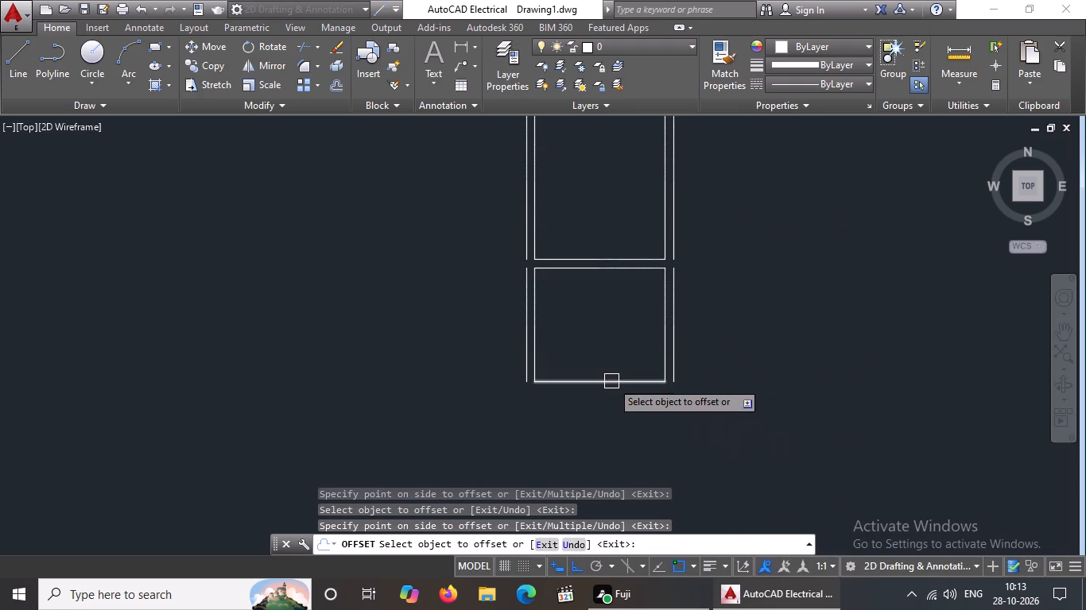
{"action": "left_click", "coordinate": [611, 381]}
{"action": "left_click", "coordinate": [600, 421]}
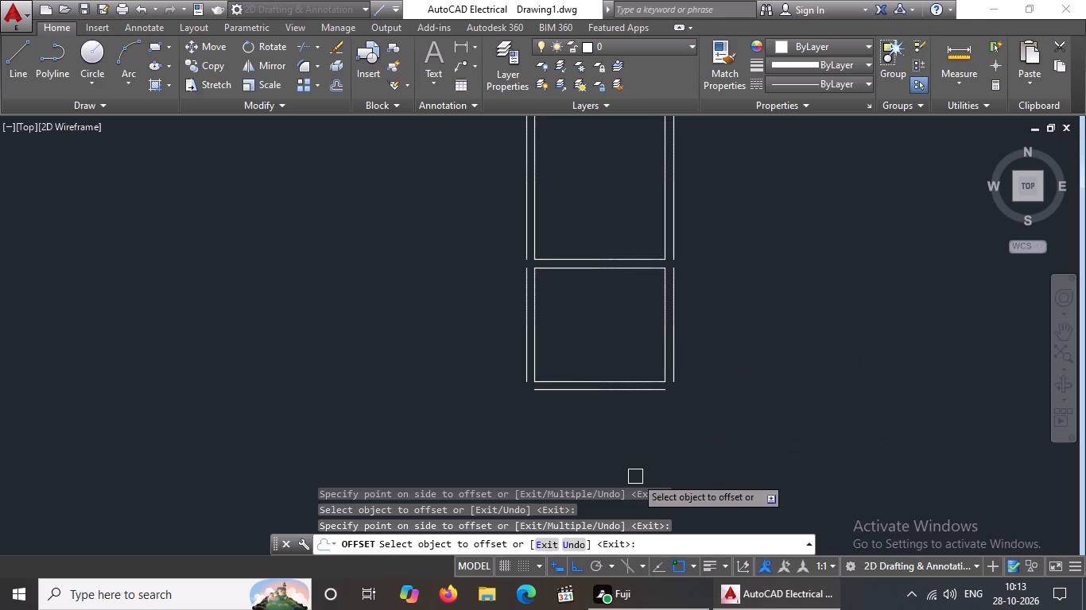
Draw a small third room from the left end of the lowest offset line: 4' down, 8' rightward and 4' up.
{"action": "key", "text": "Escape"}
{"action": "key", "text": "l"}
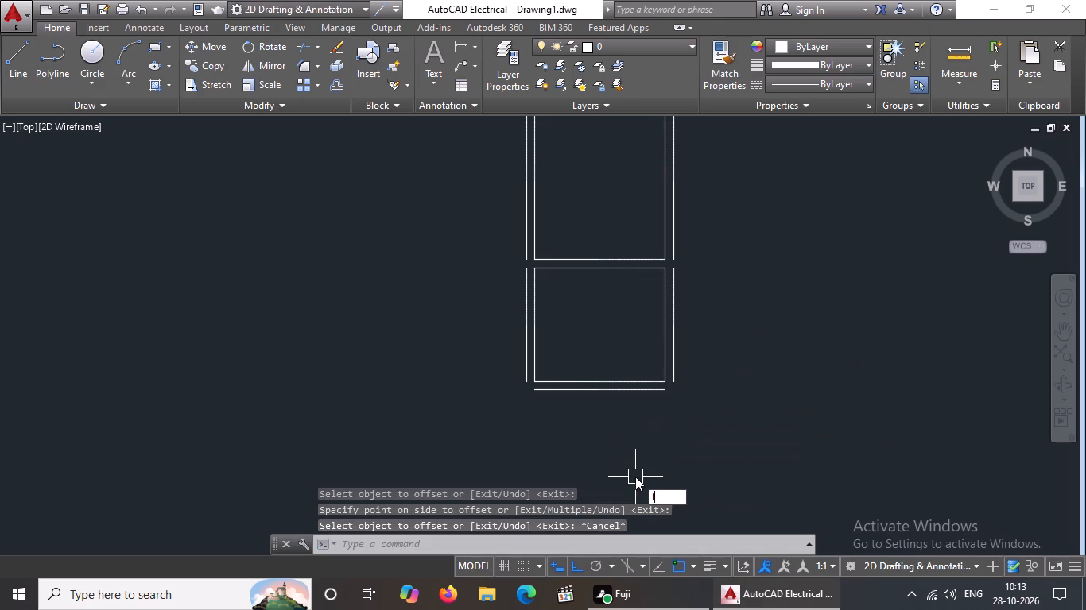
{"action": "key", "text": "Return"}
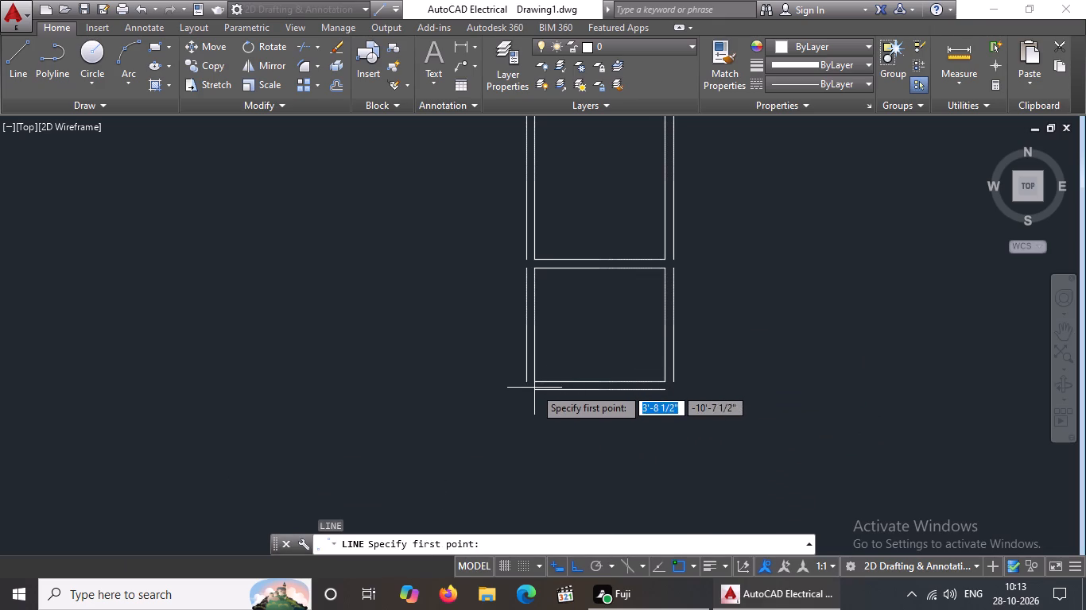
{"action": "left_click_drag", "start_coordinate": [534, 390], "coordinate": [531, 407]}
{"action": "type", "text": "4'"}
{"action": "key", "text": "Return"}
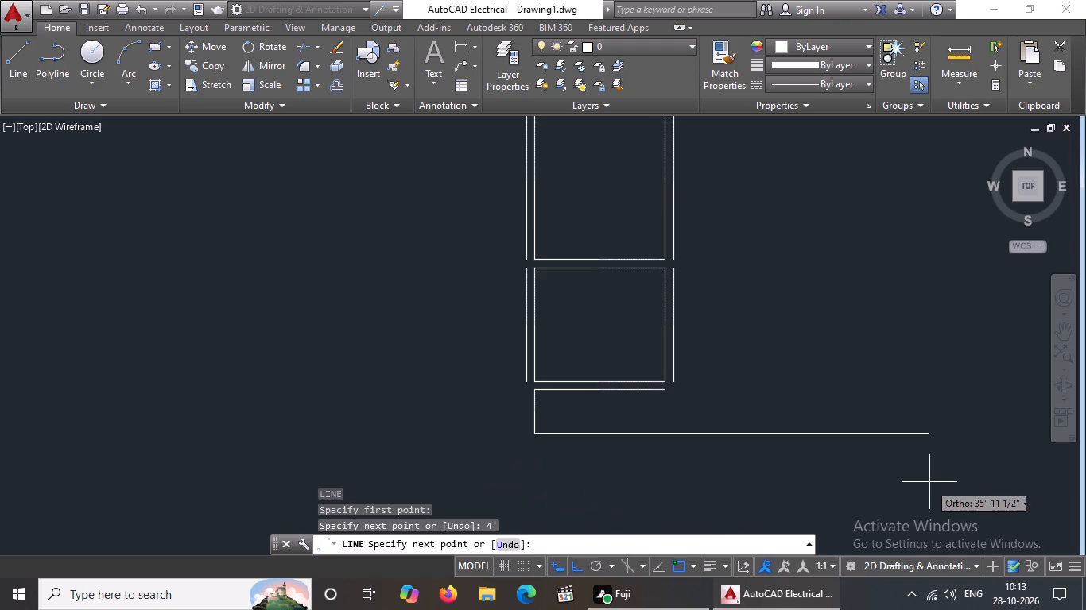
{"action": "type", "text": "8'"}
{"action": "key", "text": "Return"}
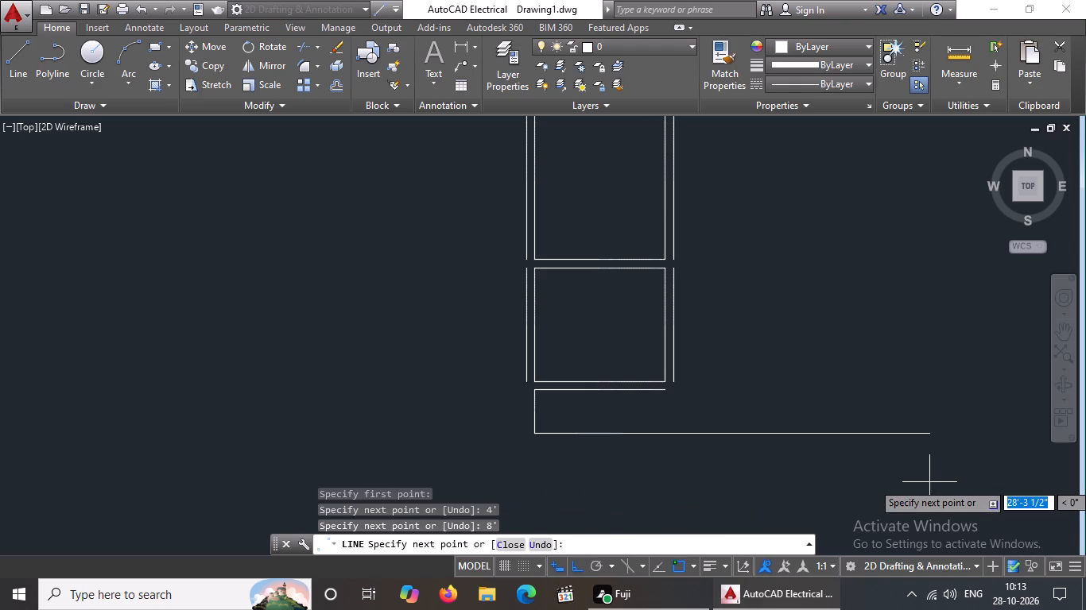
{"action": "type", "text": "4'"}
{"action": "key", "text": "Return"}
{"action": "key", "text": "Return"}
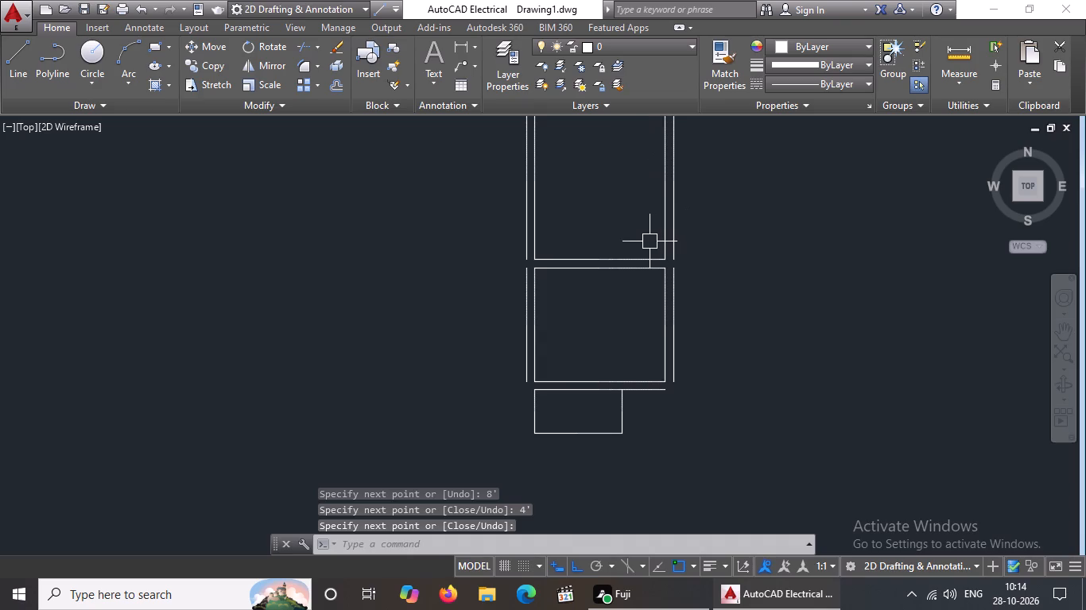
Offset the left, bottom and right sides of the 8' by 4' room outward by 9".
{"action": "scroll", "coordinate": [587, 296], "scroll_direction": "down", "scroll_amount": 2}
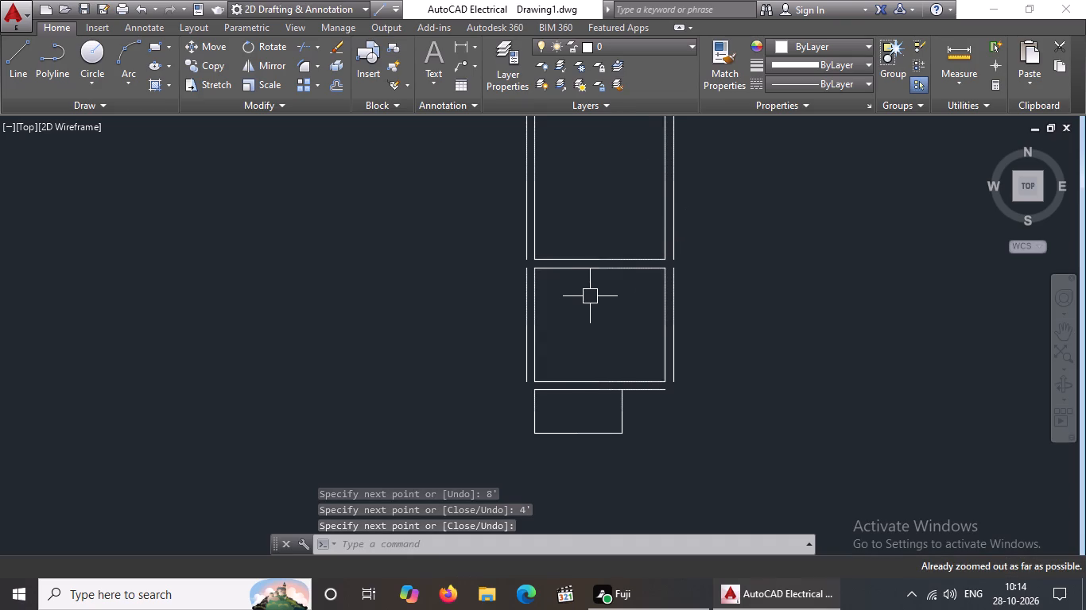
{"action": "scroll", "coordinate": [631, 283], "scroll_direction": "down", "scroll_amount": 3}
{"action": "middle_click", "coordinate": [607, 329]}
{"action": "key", "text": "o"}
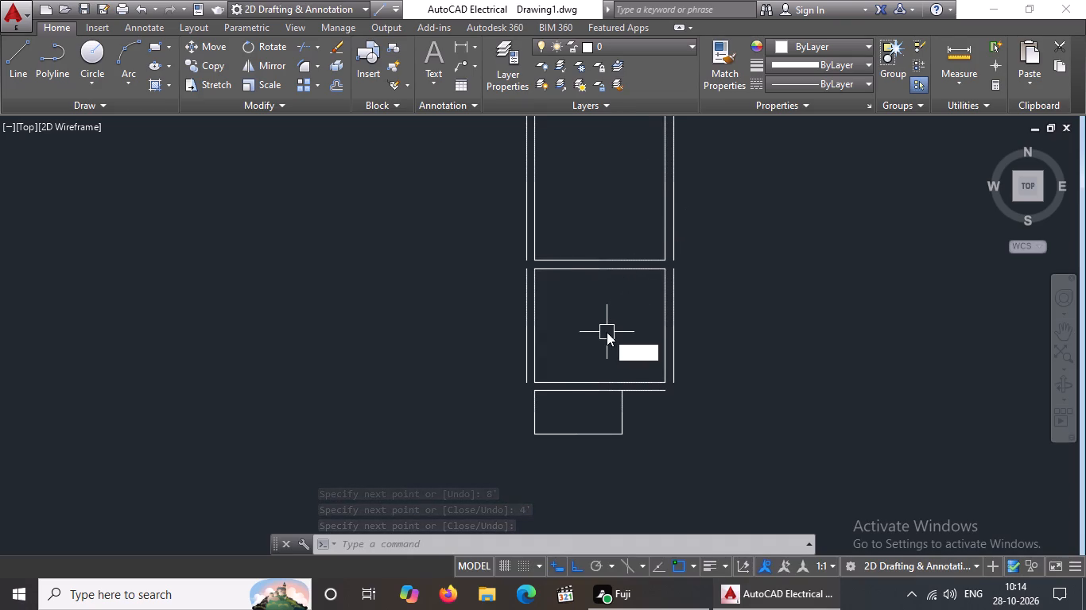
{"action": "key", "text": "Return"}
{"action": "type", "text": "9\""}
{"action": "key", "text": "Return"}
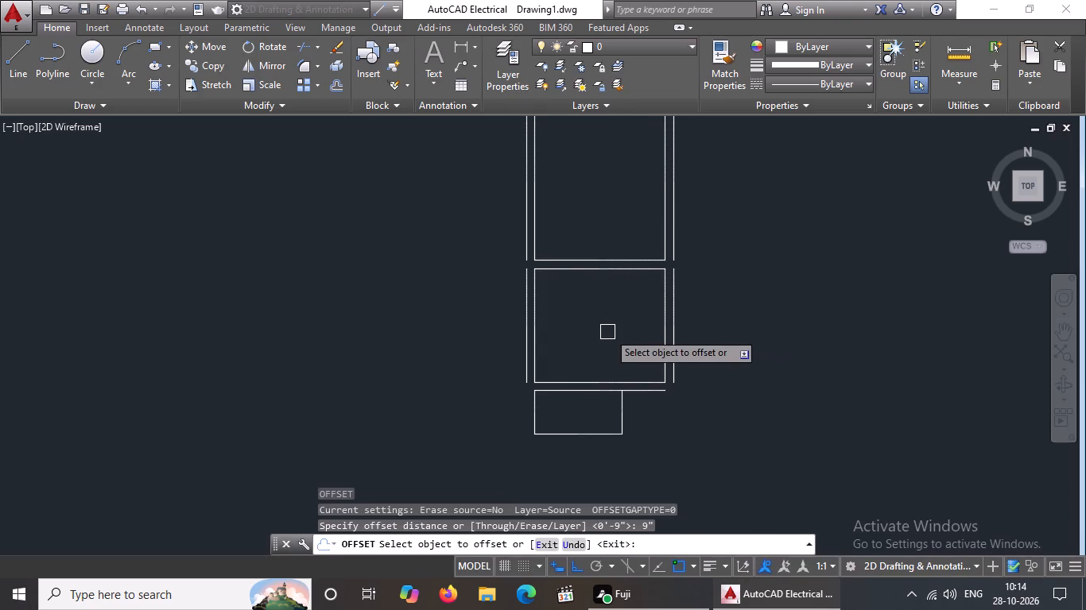
{"action": "left_click_drag", "start_coordinate": [534, 417], "coordinate": [517, 421]}
{"action": "left_click_drag", "start_coordinate": [456, 431], "coordinate": [484, 436]}
{"action": "left_click_drag", "start_coordinate": [574, 432], "coordinate": [573, 441]}
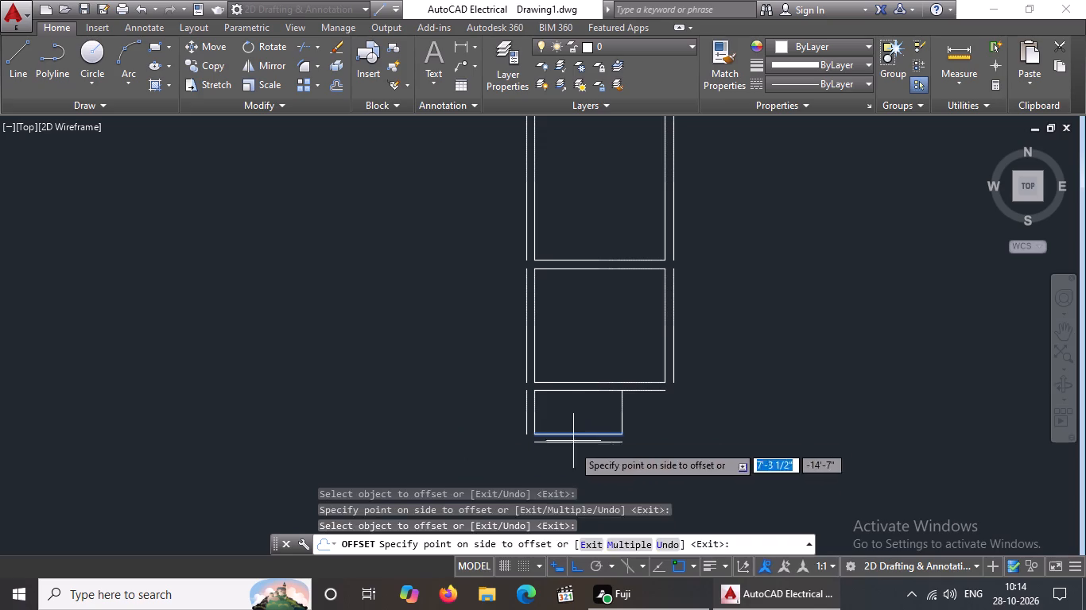
{"action": "left_click_drag", "start_coordinate": [568, 469], "coordinate": [581, 464]}
{"action": "left_click_drag", "start_coordinate": [620, 411], "coordinate": [740, 420]}
{"action": "left_click", "coordinate": [740, 420]}
{"action": "scroll", "coordinate": [717, 427], "scroll_direction": "down", "scroll_amount": 3}
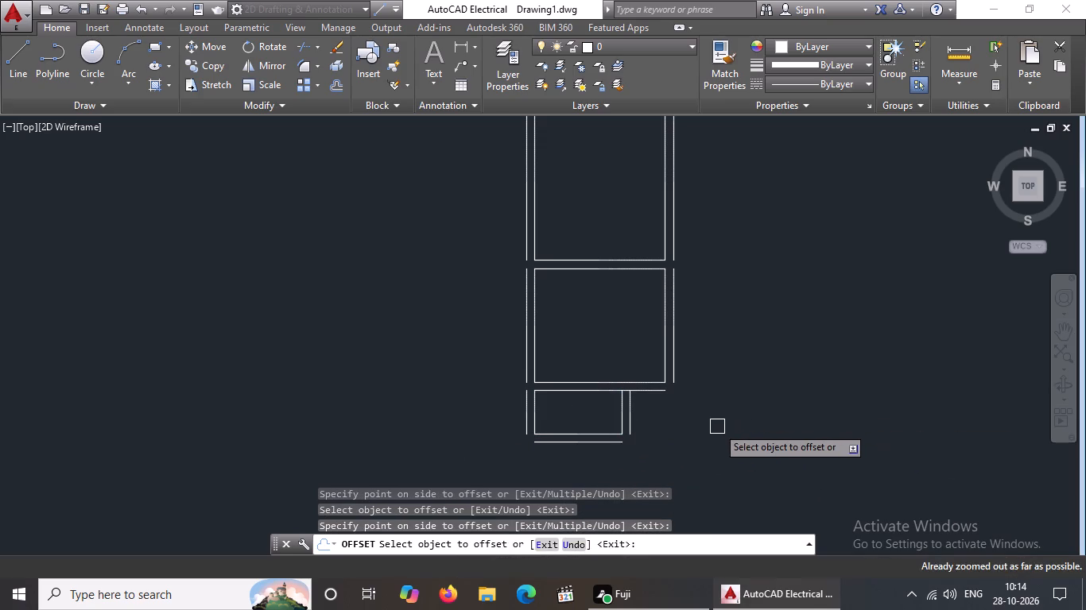
{"action": "scroll", "coordinate": [717, 427], "scroll_direction": "down", "scroll_amount": 3}
{"action": "middle_click_drag", "start_coordinate": [690, 410], "coordinate": [642, 468]}
{"action": "key", "text": "Escape"}
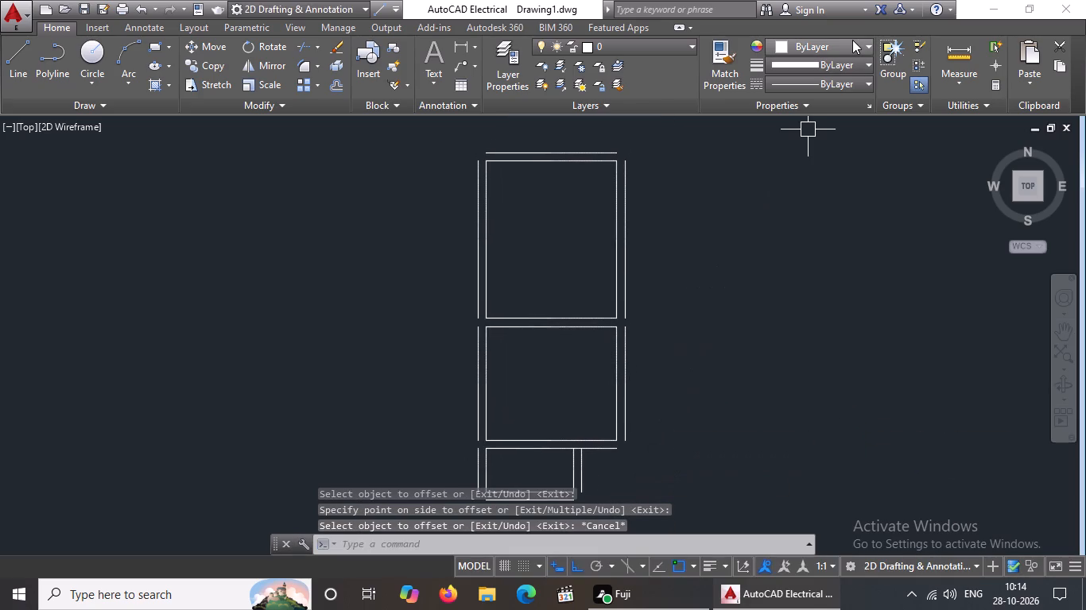
Draw a room from the top end of the upper room's outer right wall line: 11' rightward, 4' down and 11' leftward.
{"action": "key", "text": "l"}
{"action": "key", "text": "Return"}
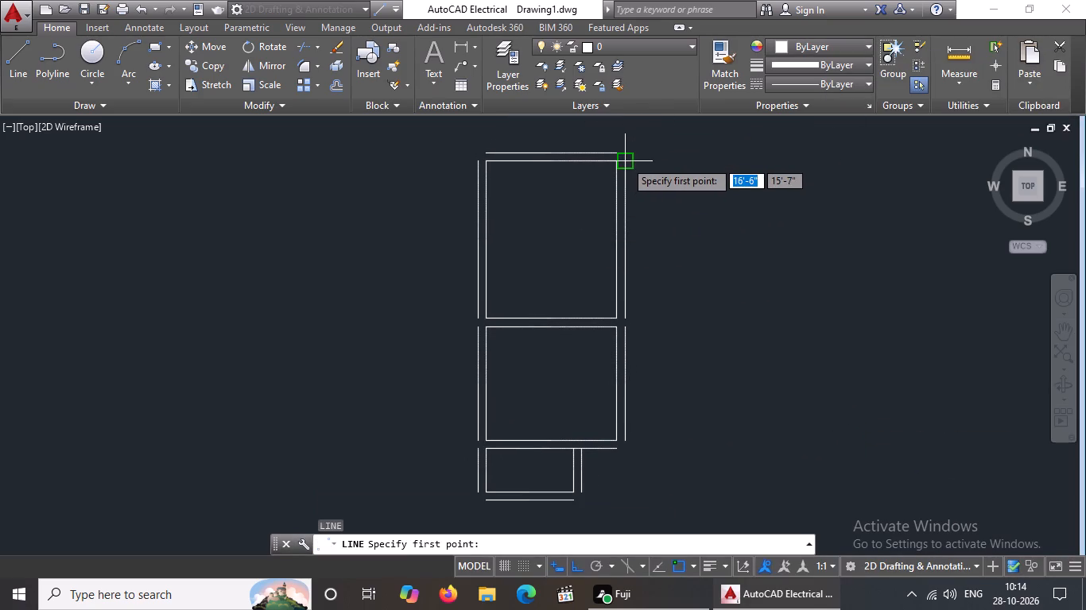
{"action": "left_click_drag", "start_coordinate": [626, 160], "coordinate": [687, 164]}
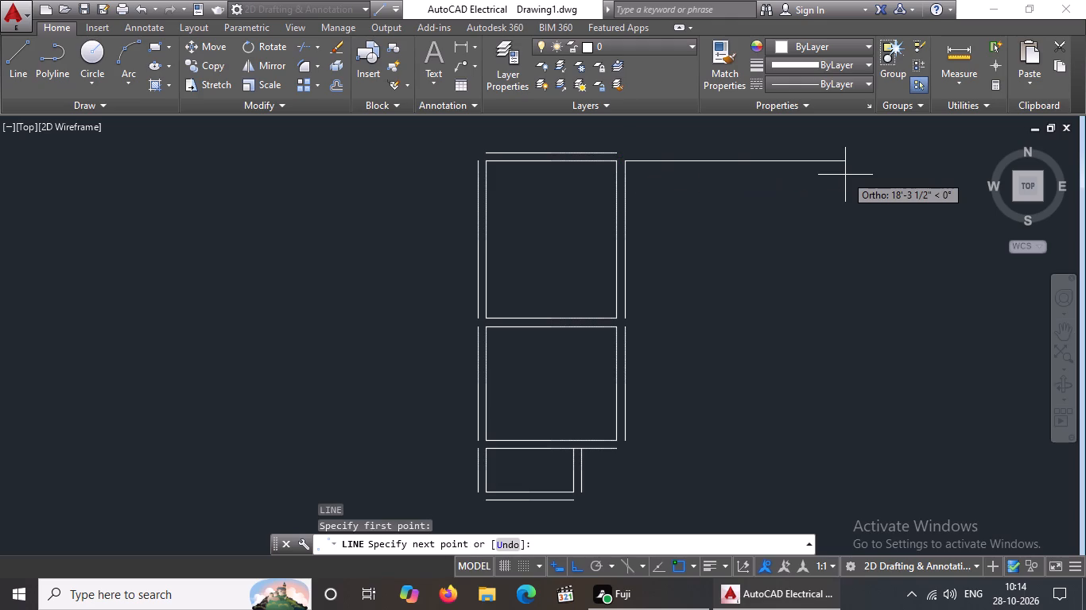
{"action": "type", "text": "11'"}
{"action": "key", "text": "Return"}
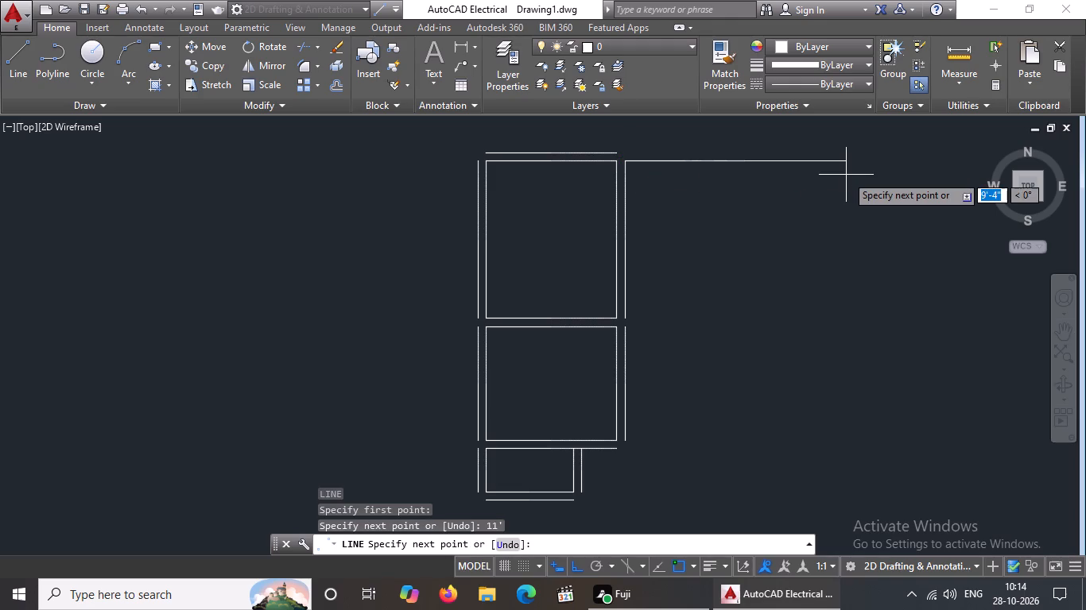
{"action": "type", "text": "4'"}
{"action": "key", "text": "Return"}
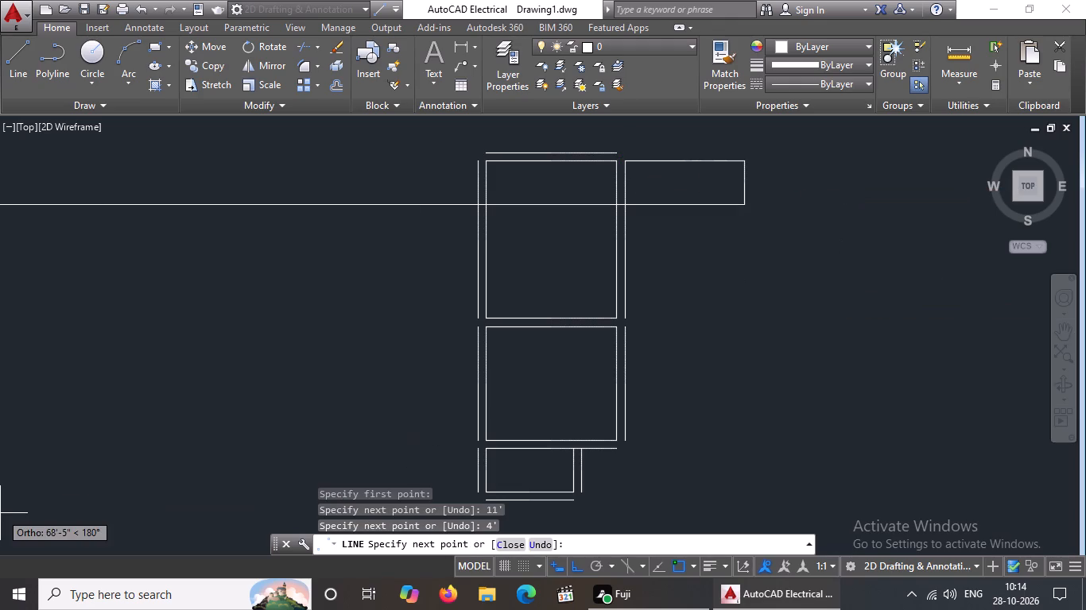
{"action": "type", "text": "11'"}
{"action": "key", "text": "Return"}
{"action": "key", "text": "Return"}
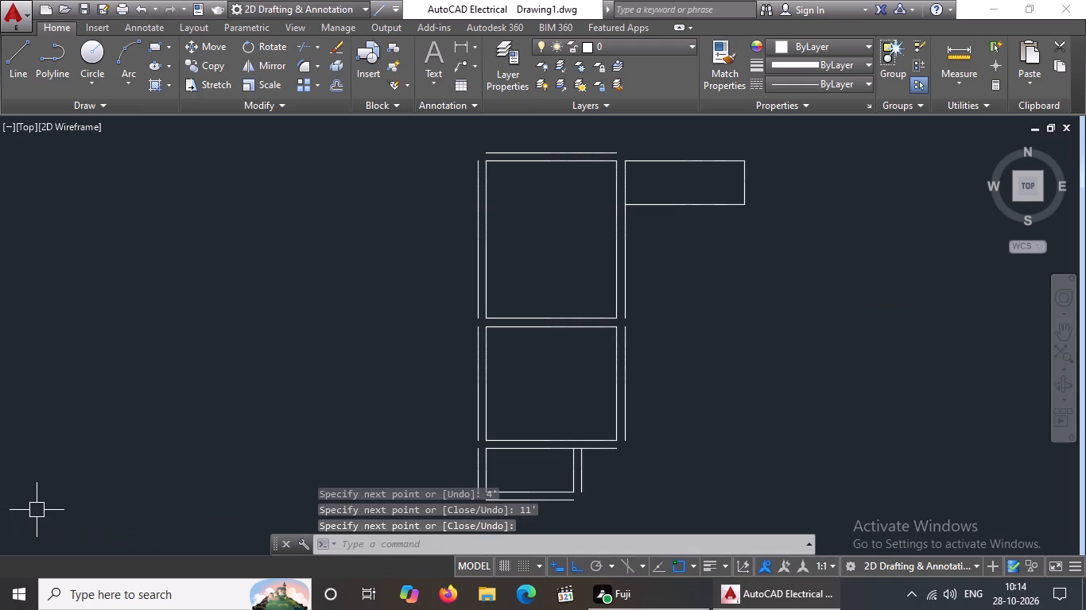
Offset the bottom, right and top sides of the 11' by 4' room outward by 9".
{"action": "key", "text": "o"}
{"action": "key", "text": "Return"}
{"action": "type", "text": "9\""}
{"action": "key", "text": "Return"}
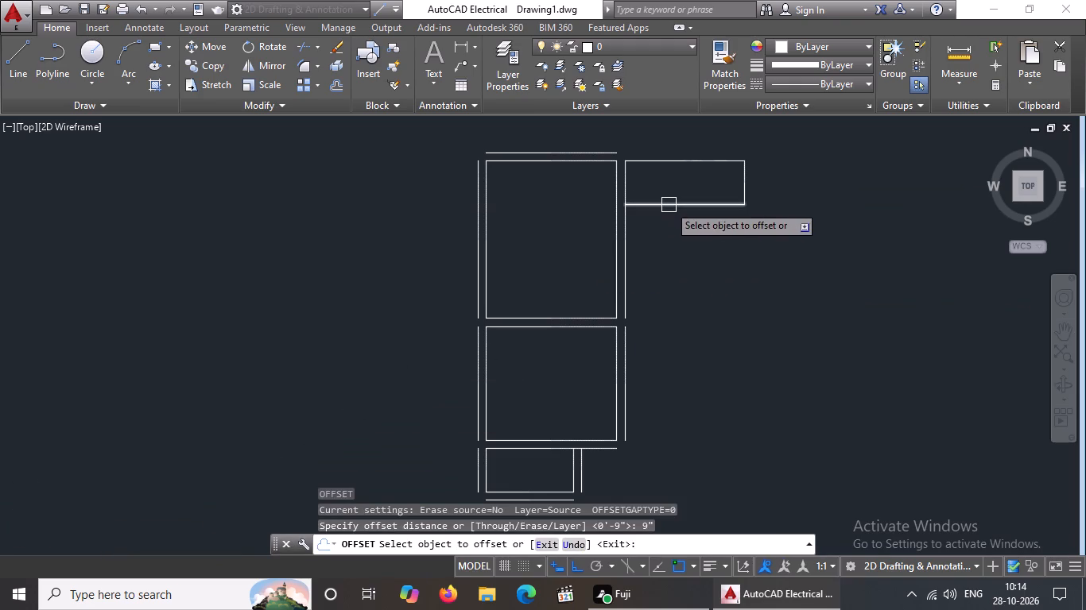
{"action": "left_click", "coordinate": [669, 205]}
{"action": "left_click_drag", "start_coordinate": [675, 268], "coordinate": [690, 250]}
{"action": "left_click_drag", "start_coordinate": [750, 178], "coordinate": [782, 172]}
{"action": "left_click", "coordinate": [822, 171]}
{"action": "left_click_drag", "start_coordinate": [706, 163], "coordinate": [707, 155]}
{"action": "left_click", "coordinate": [708, 141]}
{"action": "key", "text": "Escape"}
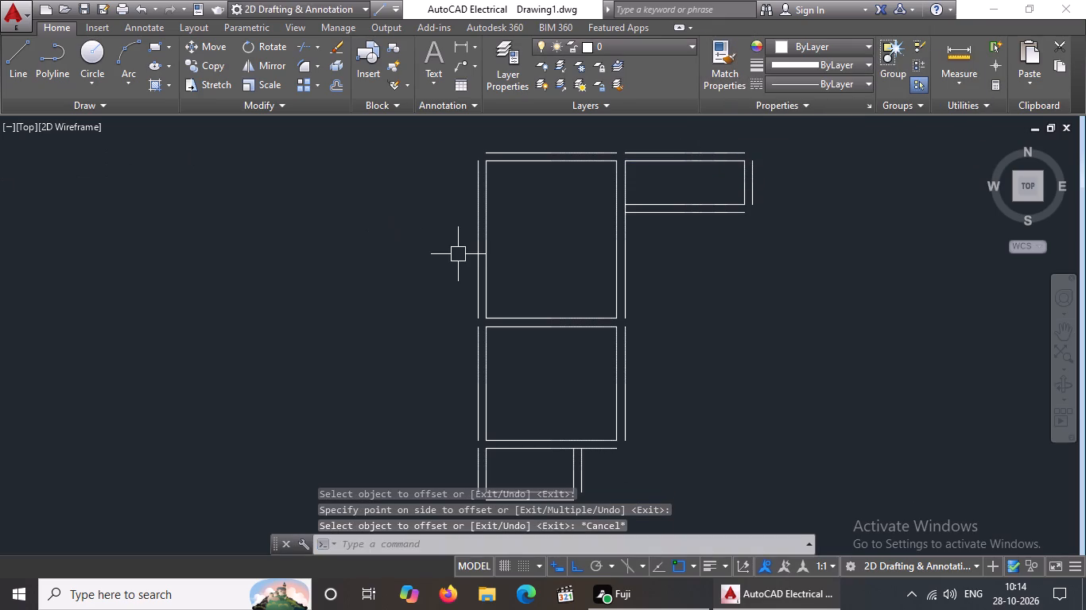
Draw a room below the 11' by 4' room, from the right end of its lower offset line: 17'6" down and 11' leftward.
{"action": "key", "text": "l"}
{"action": "key", "text": "Return"}
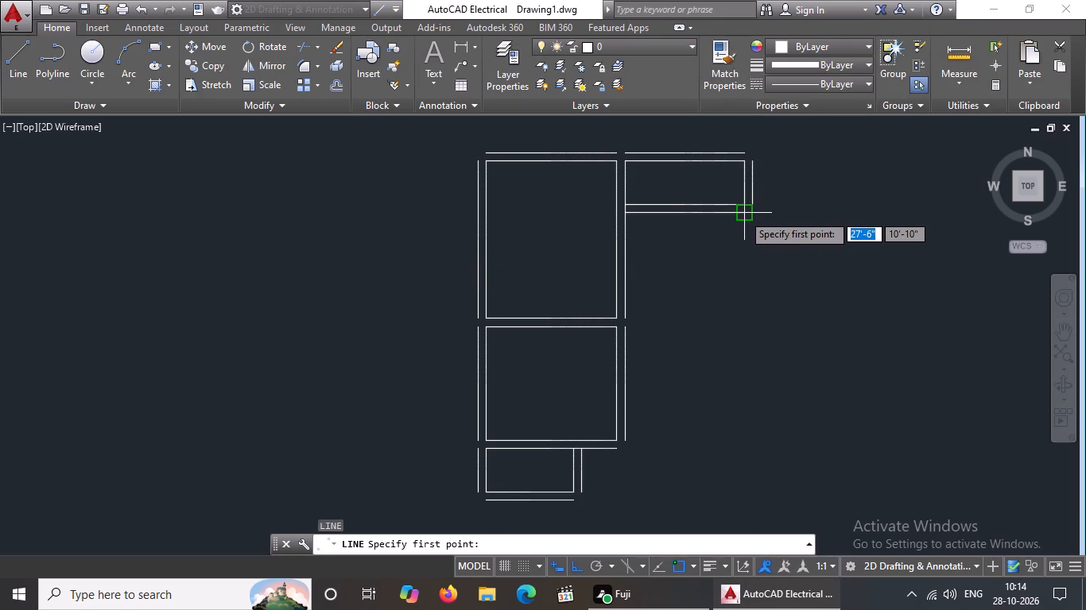
{"action": "left_click_drag", "start_coordinate": [743, 214], "coordinate": [743, 229]}
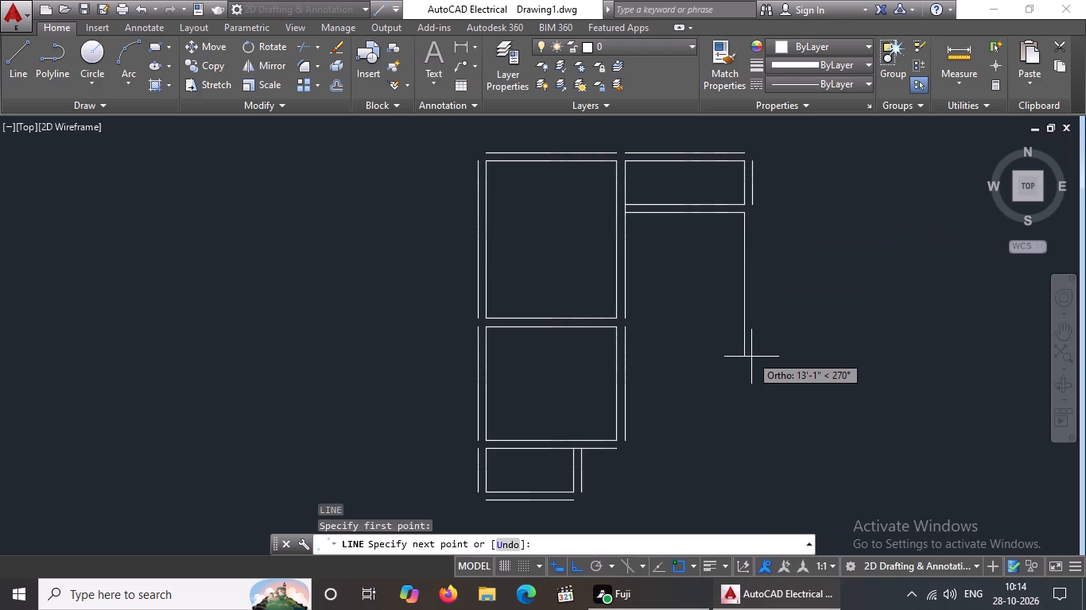
{"action": "type", "text": "17'"}
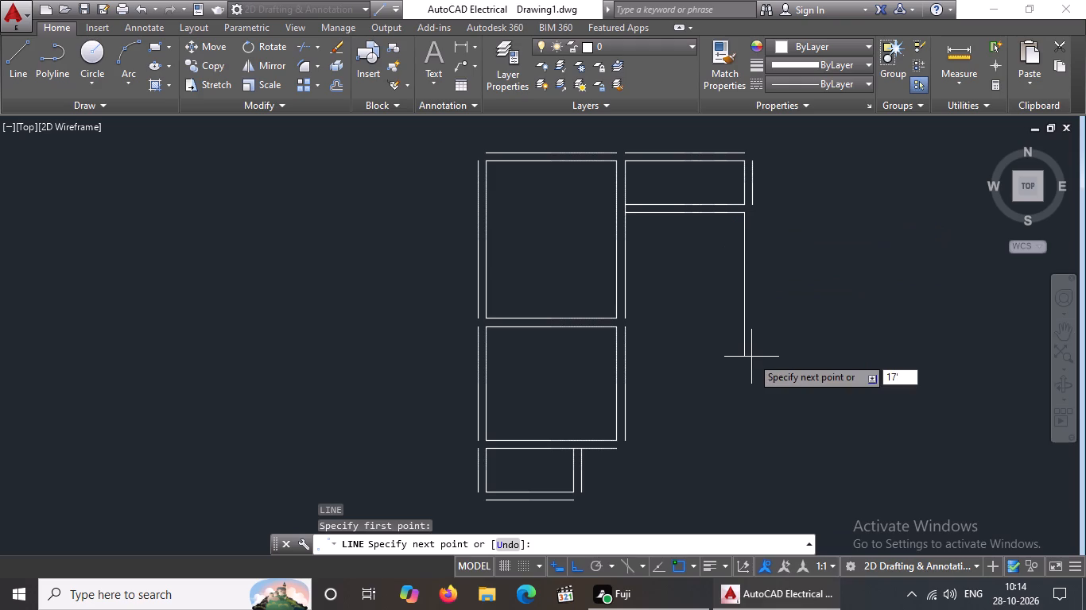
{"action": "key", "text": "6"}
{"action": "key", "text": "shift+quotedbl"}
{"action": "key", "text": "Return"}
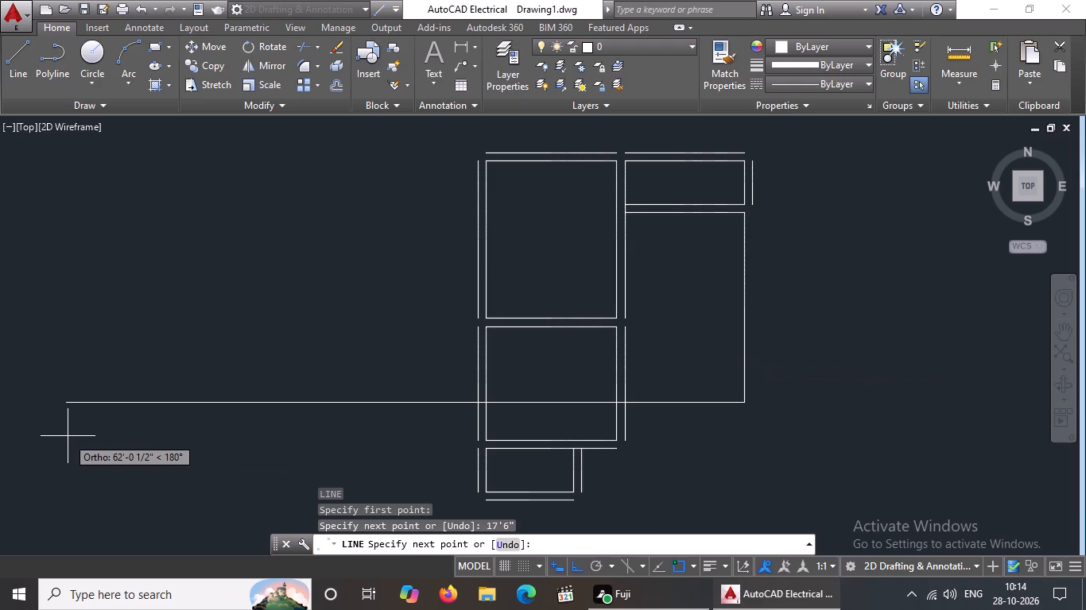
{"action": "type", "text": "11'"}
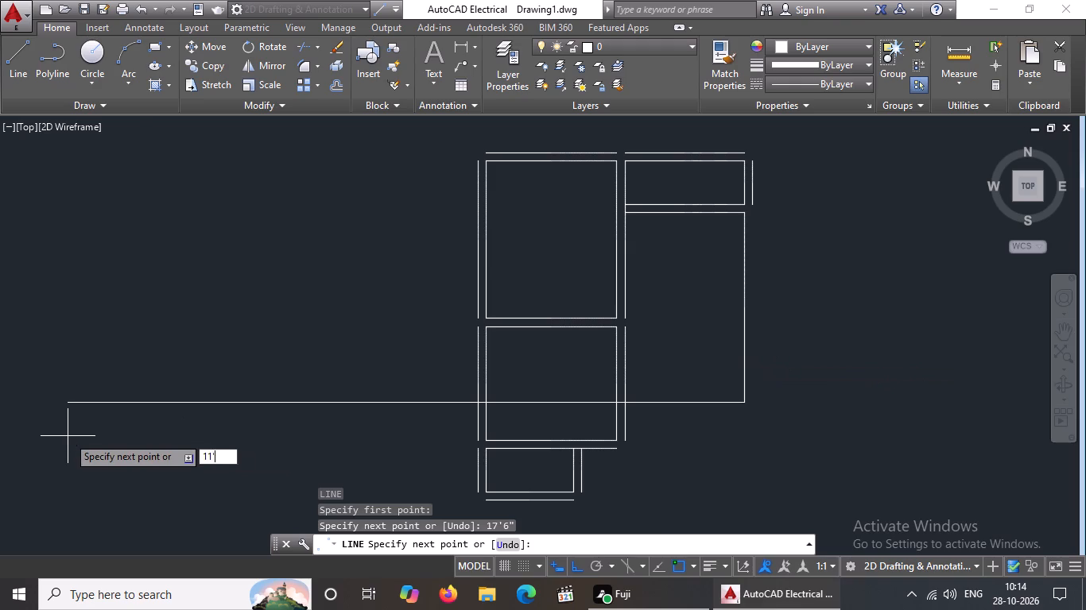
{"action": "key", "text": "Return"}
{"action": "key", "text": "Return"}
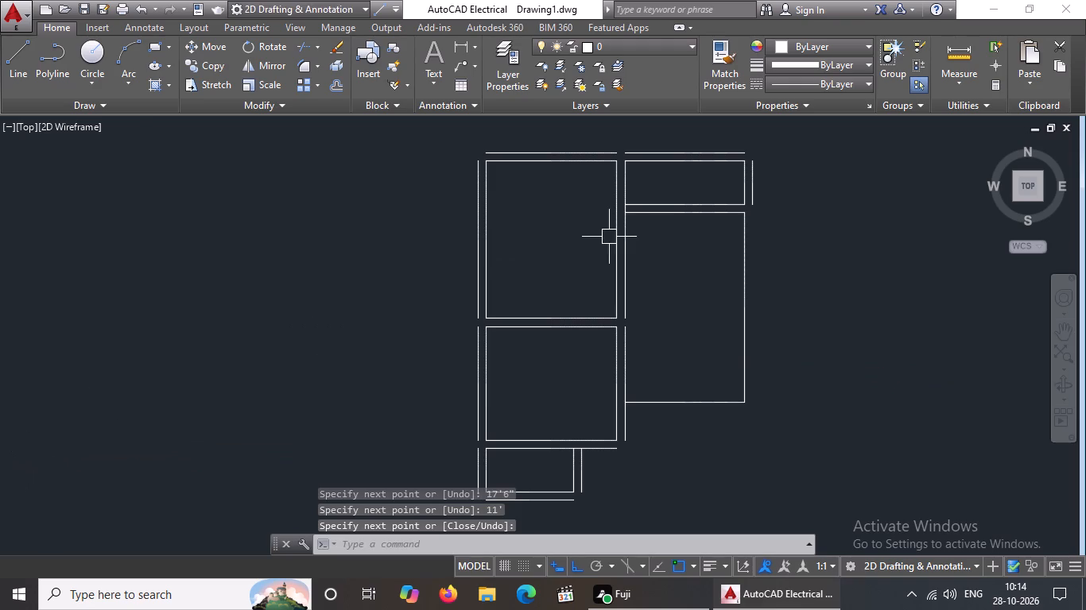
Offset the right and bottom sides of the 11' by 17'6" room outward by 9".
{"action": "scroll", "coordinate": [643, 227], "scroll_direction": "down", "scroll_amount": 3}
{"action": "middle_click_drag", "start_coordinate": [645, 211], "coordinate": [638, 201]}
{"action": "middle_click_drag", "start_coordinate": [688, 276], "coordinate": [631, 208]}
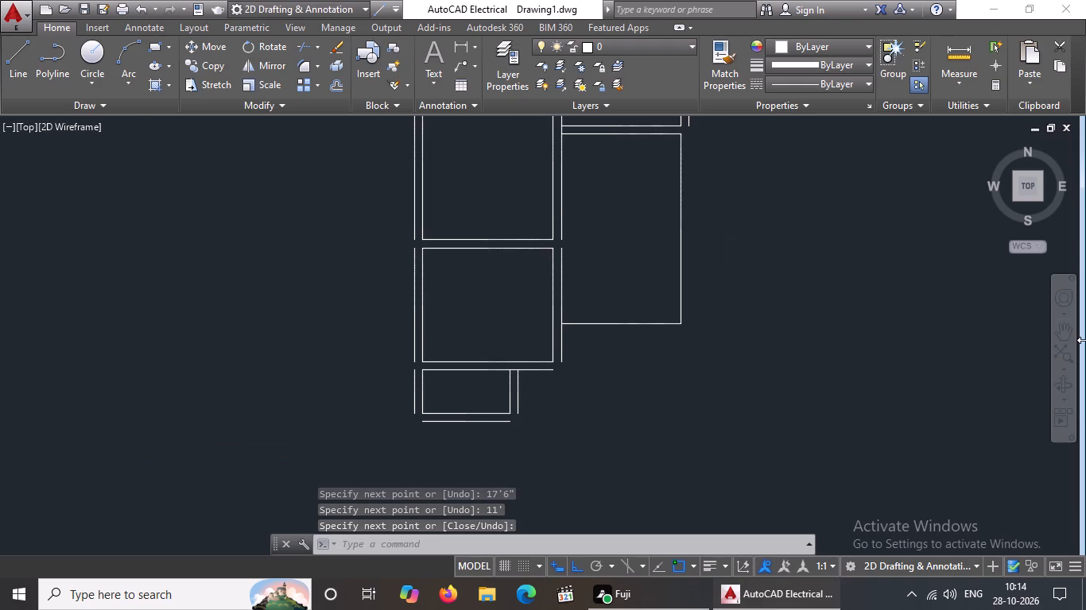
{"action": "key", "text": "Escape"}
{"action": "key", "text": "o"}
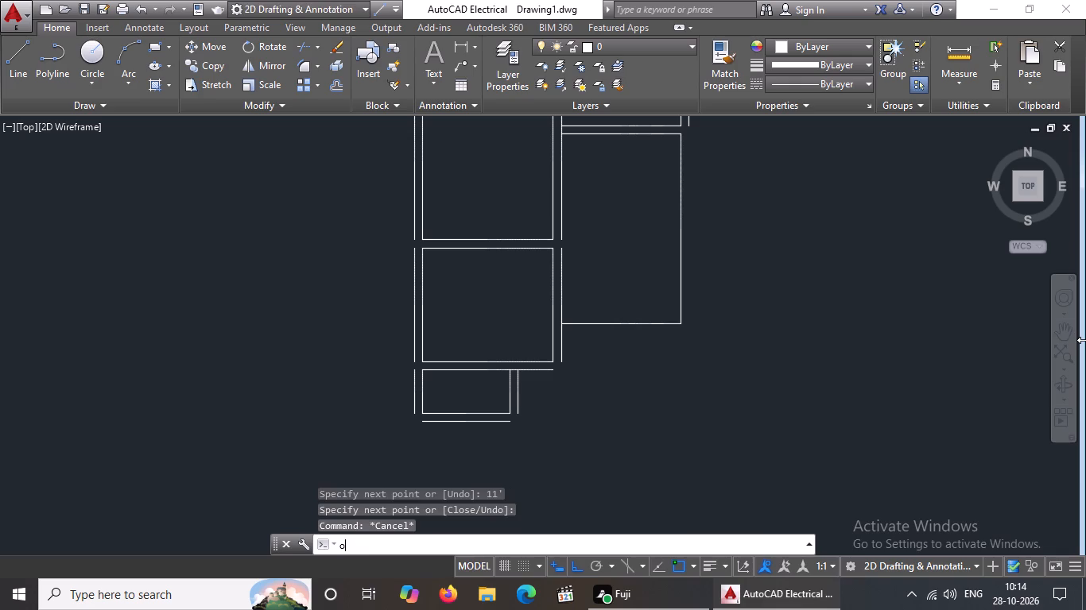
{"action": "key", "text": "Return"}
{"action": "key", "text": "9"}
{"action": "key", "text": "shift+quotedbl"}
{"action": "key", "text": "Return"}
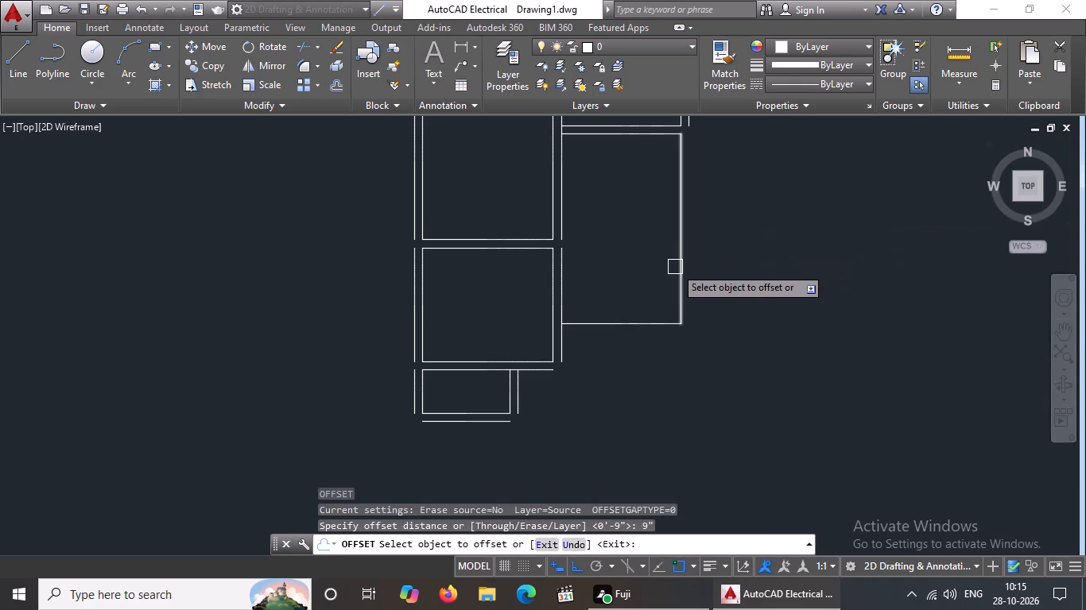
{"action": "left_click_drag", "start_coordinate": [675, 265], "coordinate": [683, 262]}
{"action": "left_click", "coordinate": [716, 253]}
{"action": "left_click_drag", "start_coordinate": [611, 322], "coordinate": [611, 334]}
{"action": "left_click", "coordinate": [617, 395]}
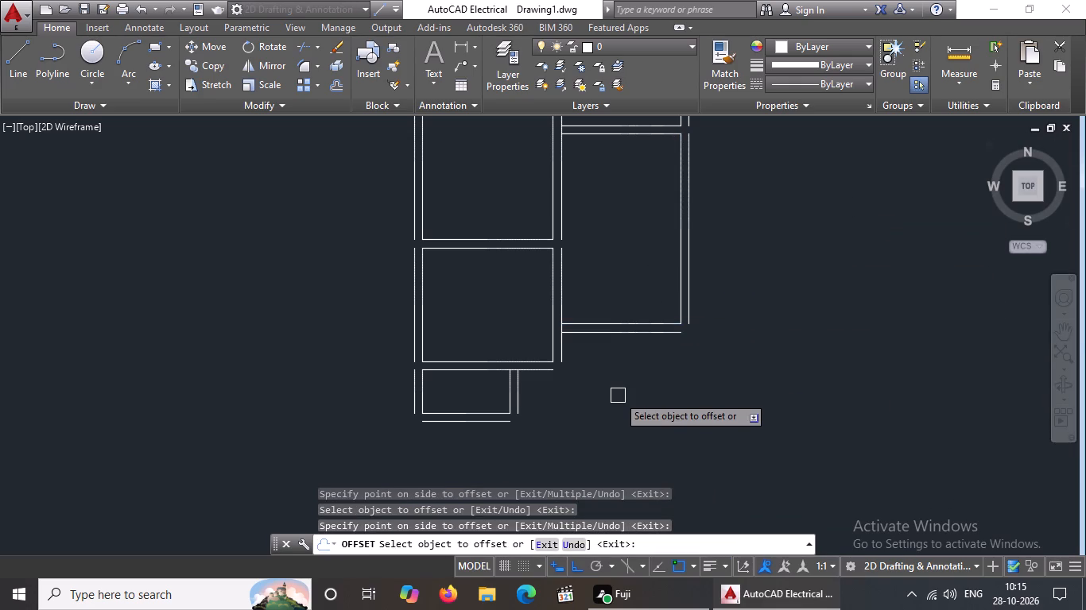
{"action": "key", "text": "Escape"}
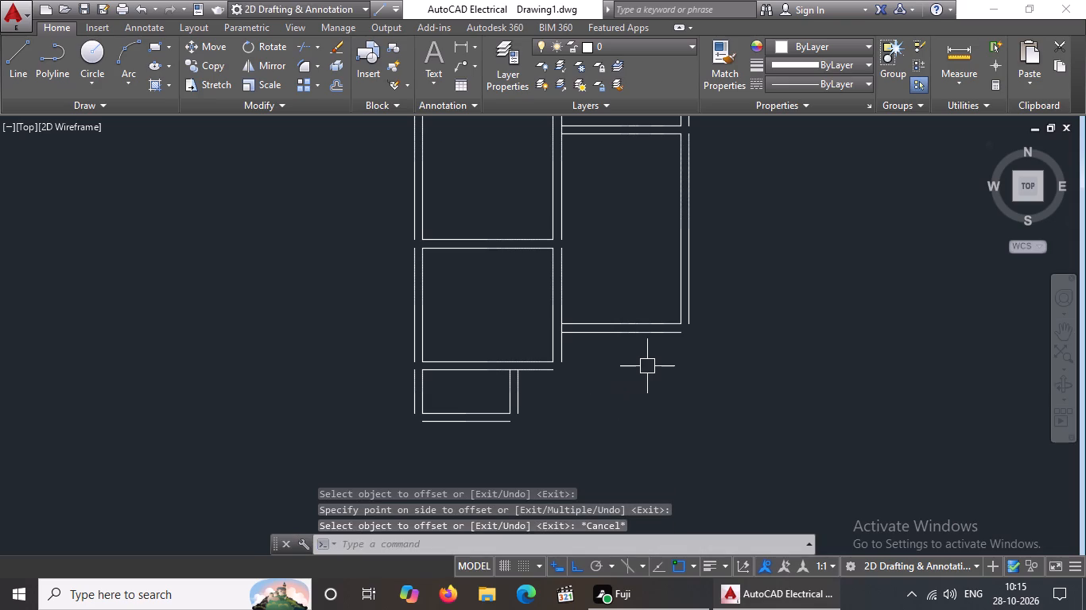
Draw two wall lines from the left end of the lowest small room's lower offset line: 8' down and 25' rightward.
{"action": "scroll", "coordinate": [647, 365], "scroll_direction": "down", "scroll_amount": 2}
{"action": "middle_click_drag", "start_coordinate": [451, 468], "coordinate": [546, 311]}
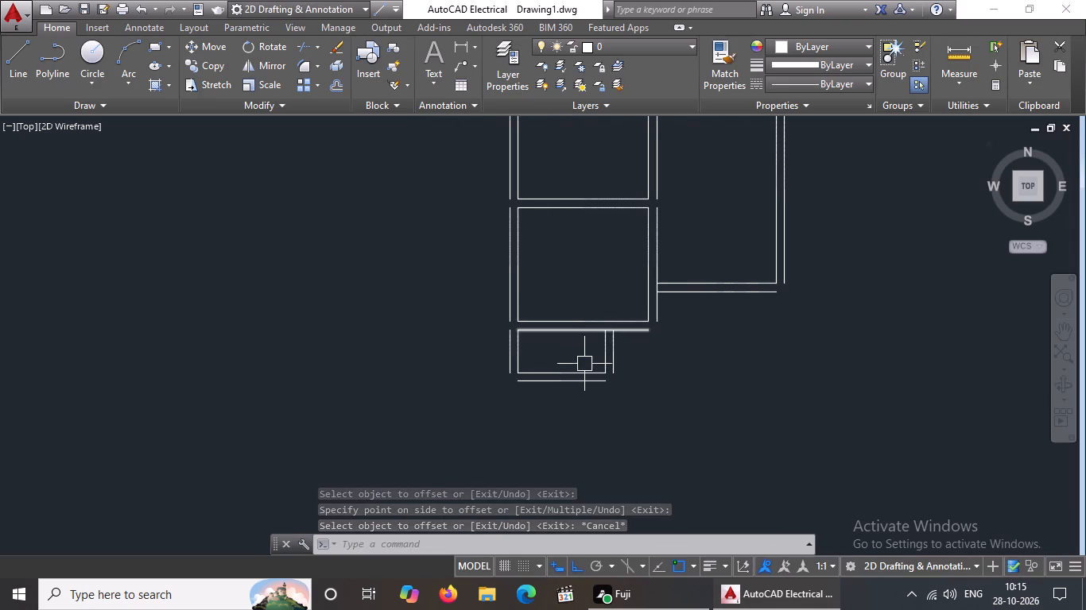
{"action": "key", "text": "Escape"}
{"action": "key", "text": "l"}
{"action": "key", "text": "Return"}
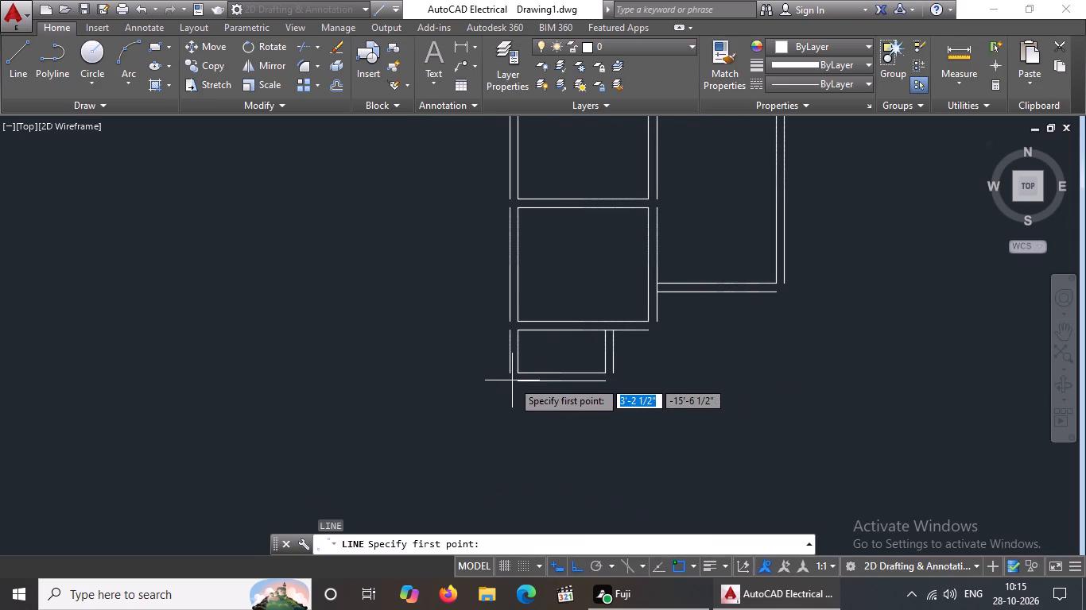
{"action": "left_click", "coordinate": [519, 382]}
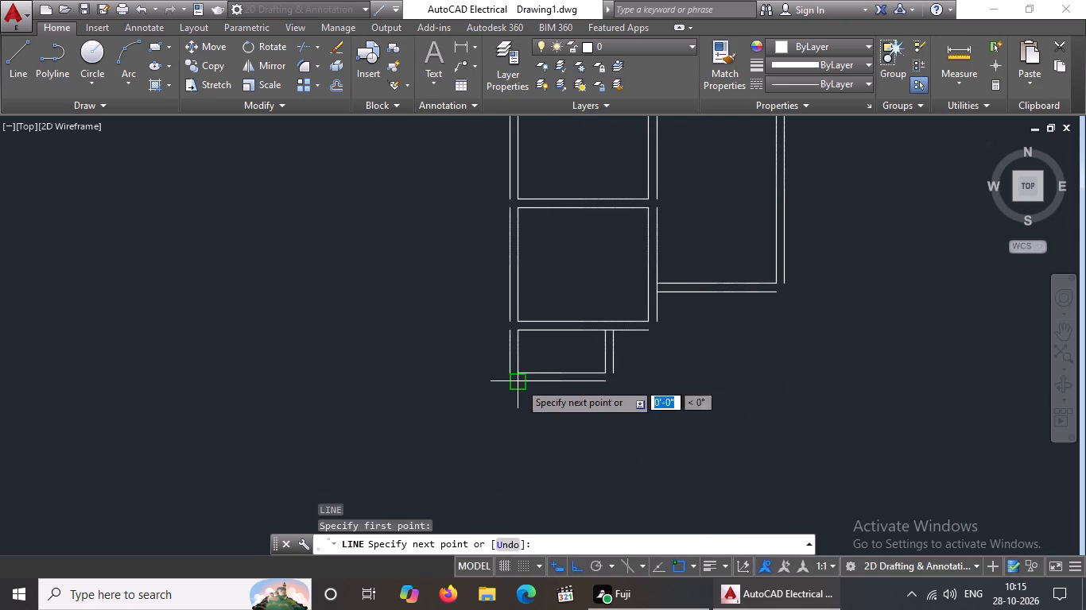
{"action": "type", "text": "8'"}
{"action": "key", "text": "Return"}
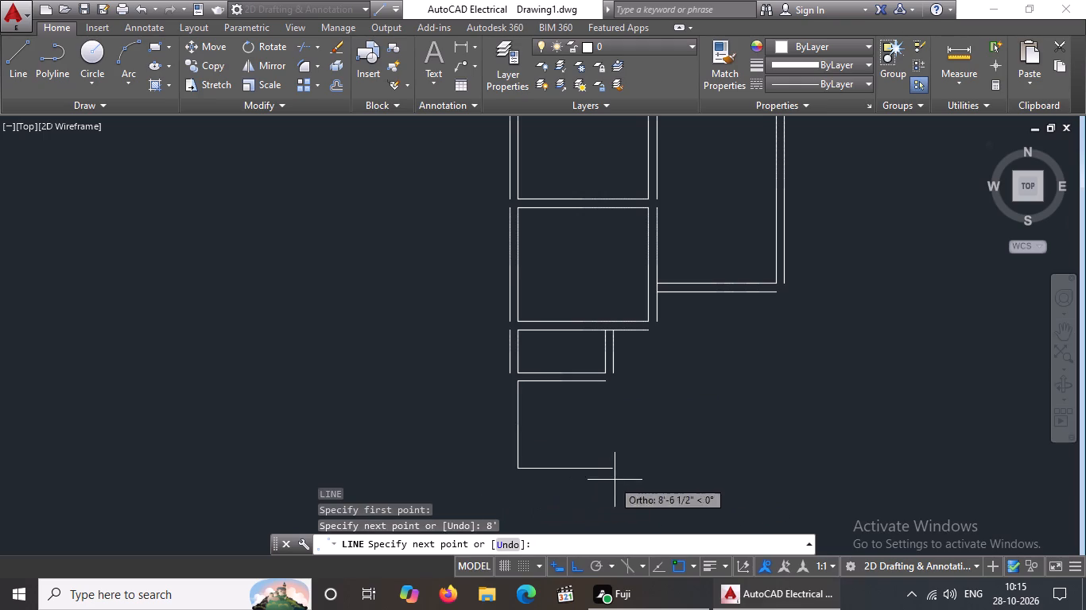
{"action": "key", "text": "2"}
{"action": "key", "text": "5"}
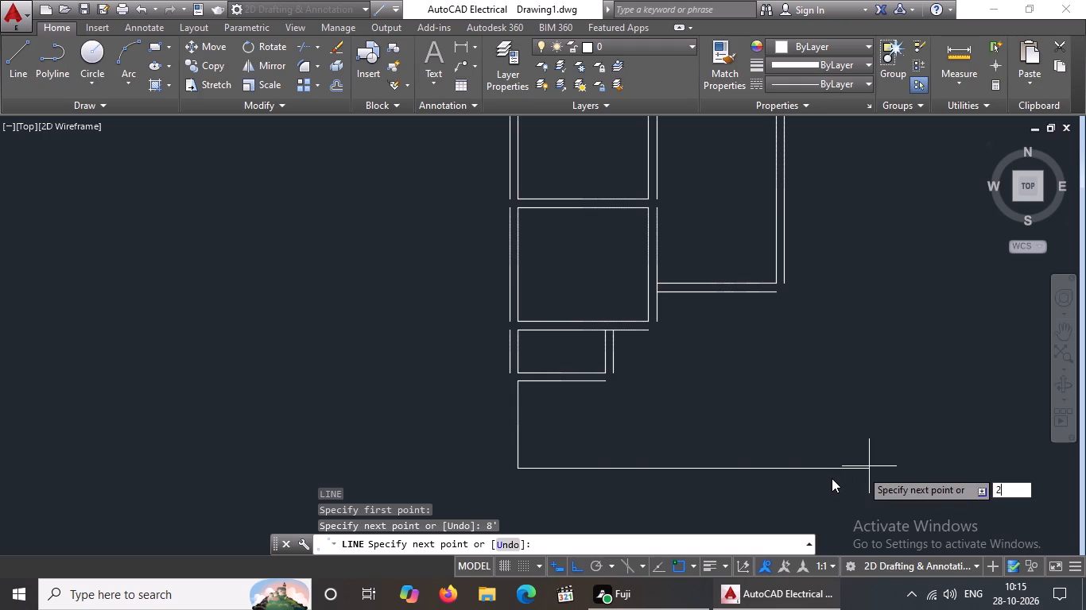
{"action": "key", "text": "apostrophe"}
{"action": "key", "text": "Return"}
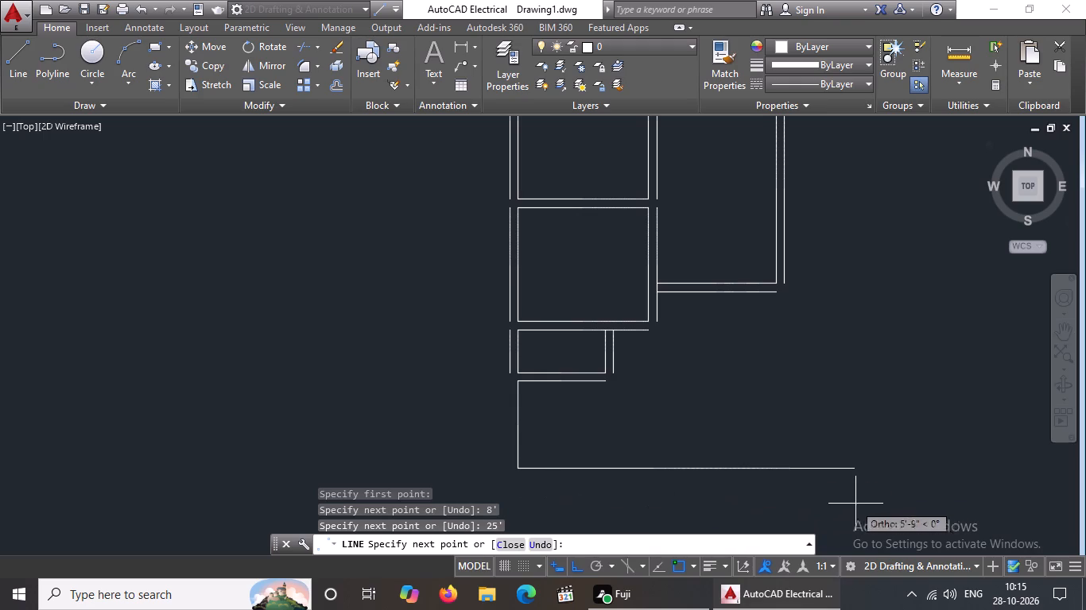
{"action": "key", "text": "Escape"}
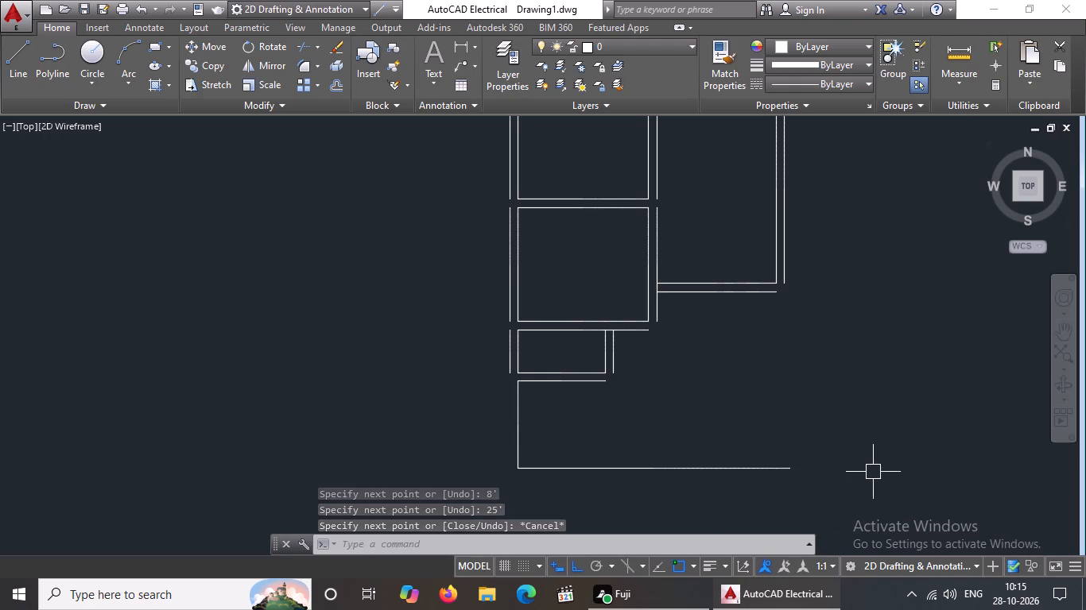
Offset the new 8' left line and 25' bottom line outward by 9".
{"action": "key", "text": "o"}
{"action": "key", "text": "Return"}
{"action": "type", "text": "9\""}
{"action": "key", "text": "Return"}
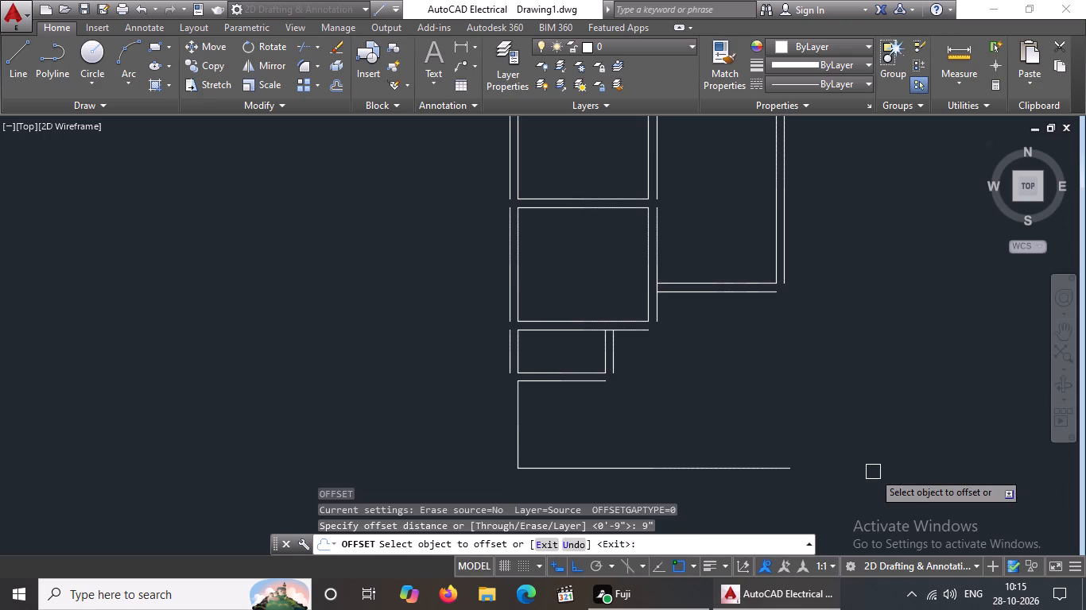
{"action": "left_click", "coordinate": [516, 419]}
{"action": "left_click_drag", "start_coordinate": [404, 438], "coordinate": [421, 440]}
{"action": "left_click", "coordinate": [635, 470]}
{"action": "left_click", "coordinate": [642, 506]}
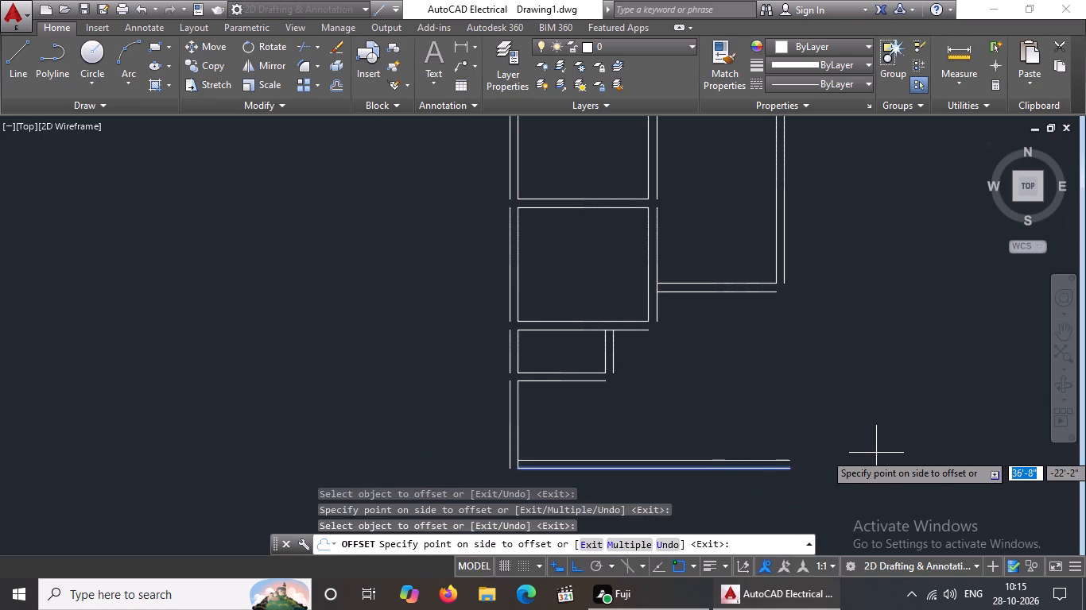
{"action": "left_click", "coordinate": [855, 518]}
{"action": "key", "text": "Escape"}
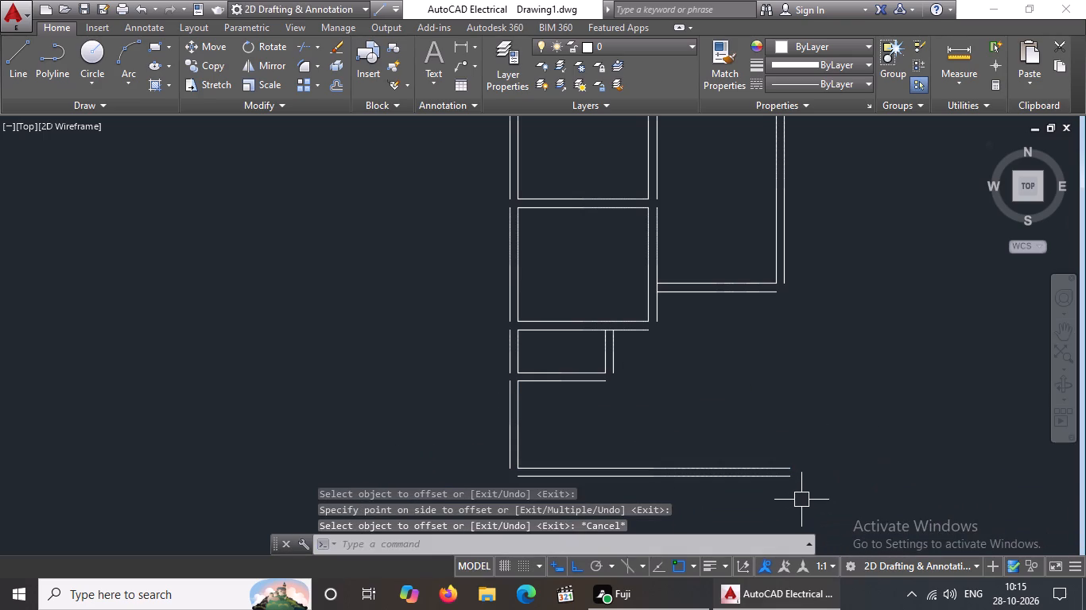
Fillet the inner and outer bottom lines with the matching right wall lines of the 11' by 17'6" room at zero radius.
{"action": "key", "text": "f"}
{"action": "key", "text": "Return"}
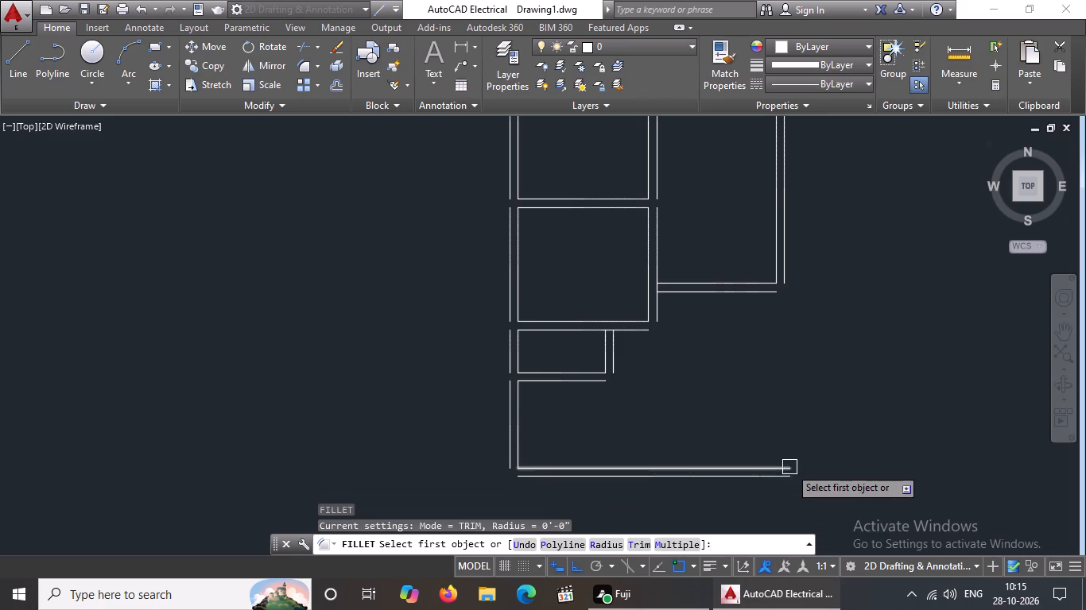
{"action": "left_click", "coordinate": [737, 465]}
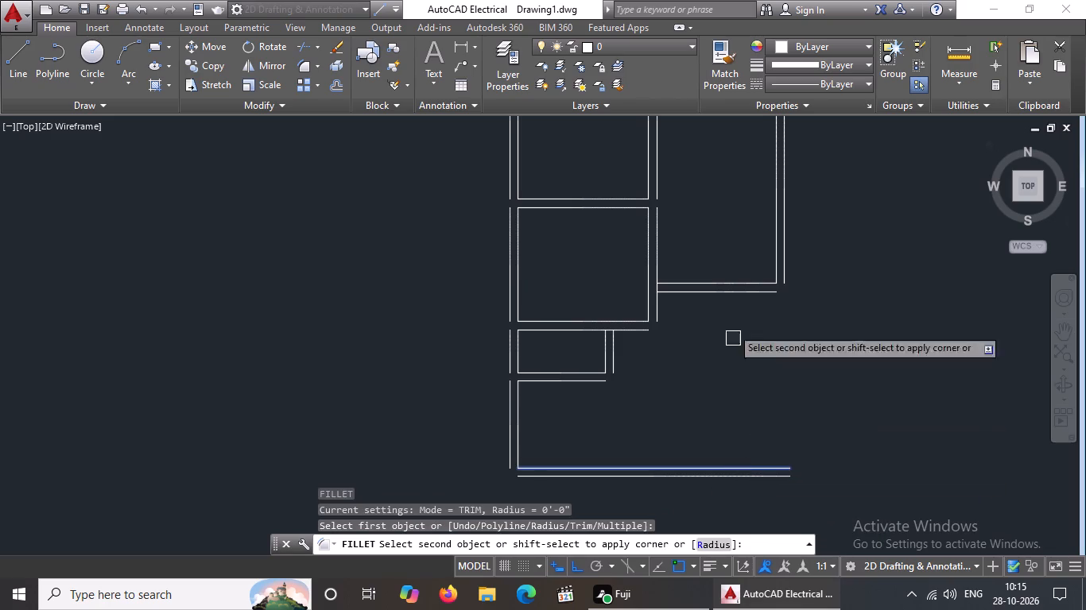
{"action": "left_click", "coordinate": [773, 251]}
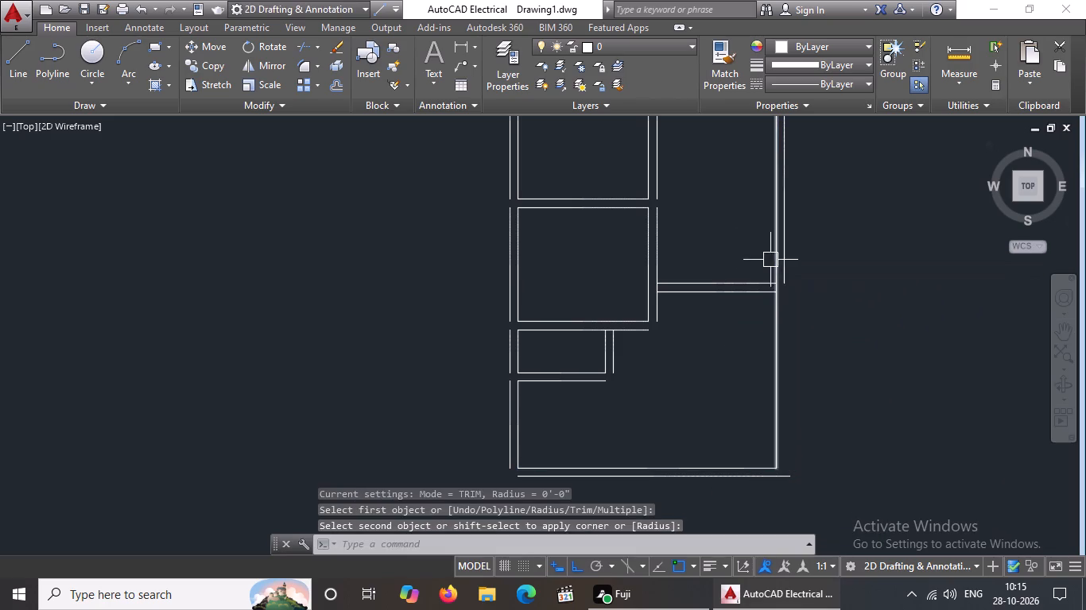
{"action": "key", "text": "Escape"}
{"action": "key", "text": "f"}
{"action": "key", "text": "space"}
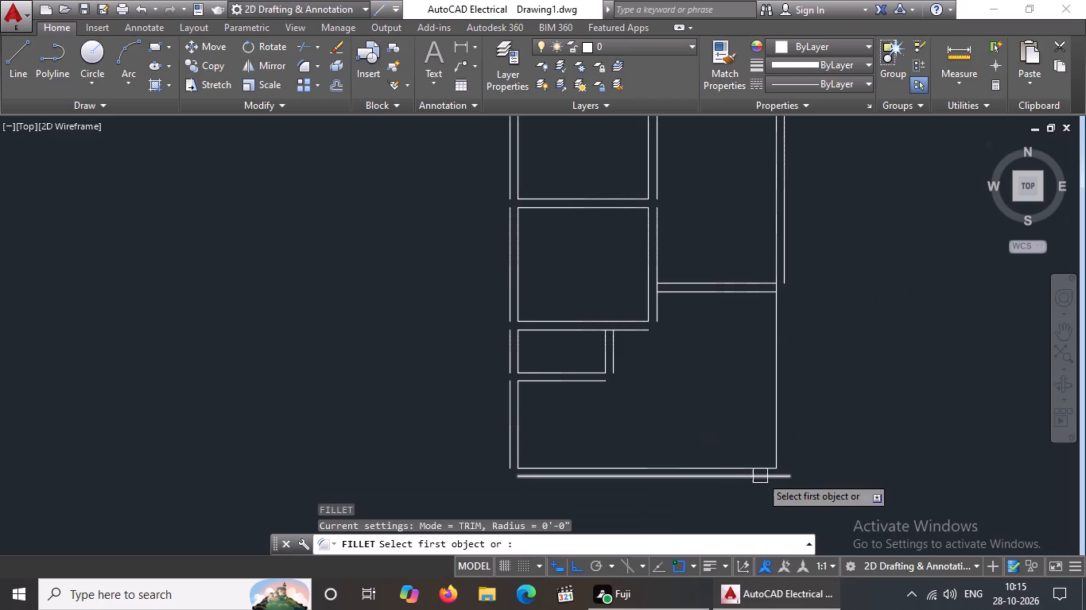
{"action": "left_click", "coordinate": [751, 479]}
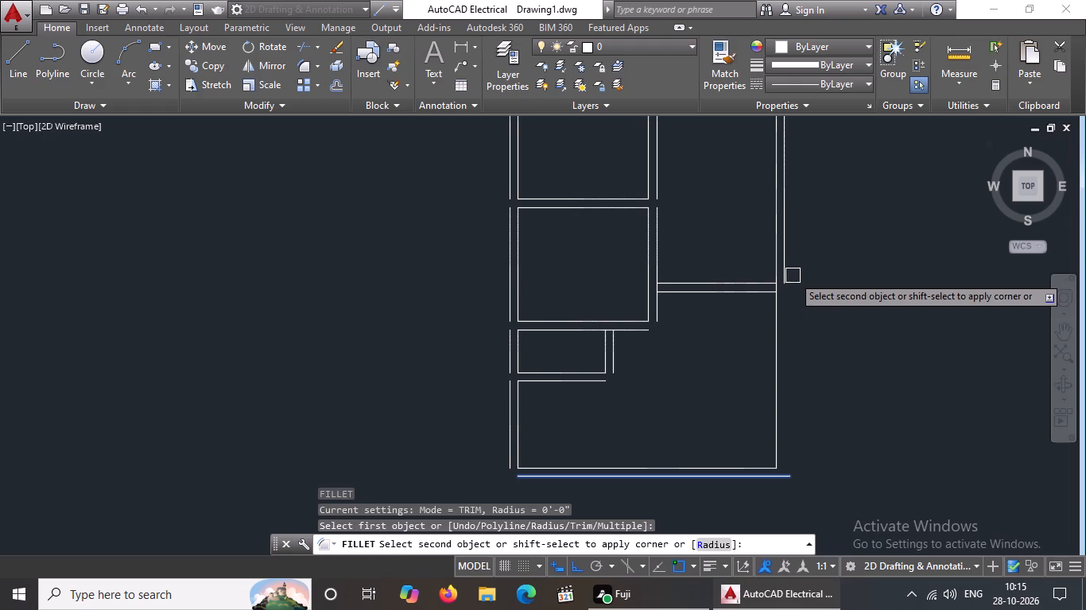
{"action": "left_click", "coordinate": [790, 271]}
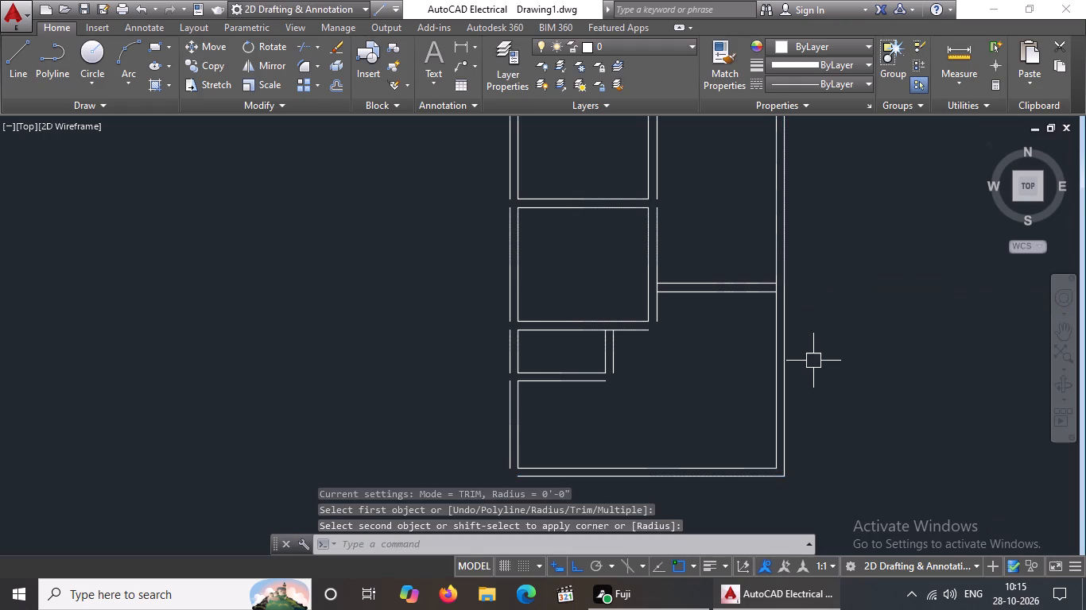
Fillet the small room's two lower wall lines with the middle room's matching inner and outer right wall lines at zero radius.
{"action": "key", "text": "f"}
{"action": "key", "text": "space"}
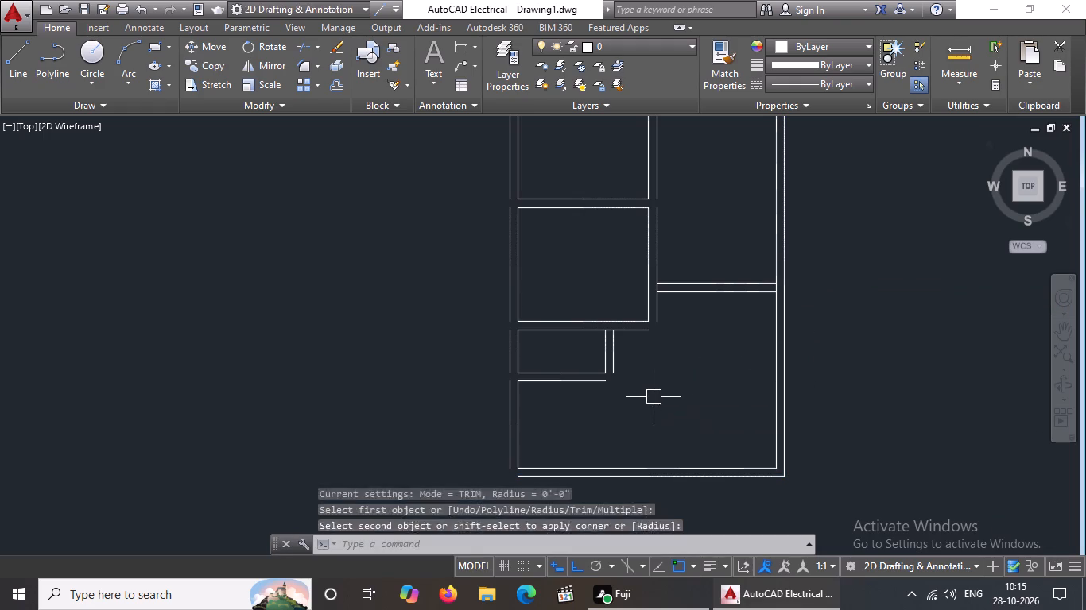
{"action": "left_click_drag", "start_coordinate": [591, 385], "coordinate": [624, 365]}
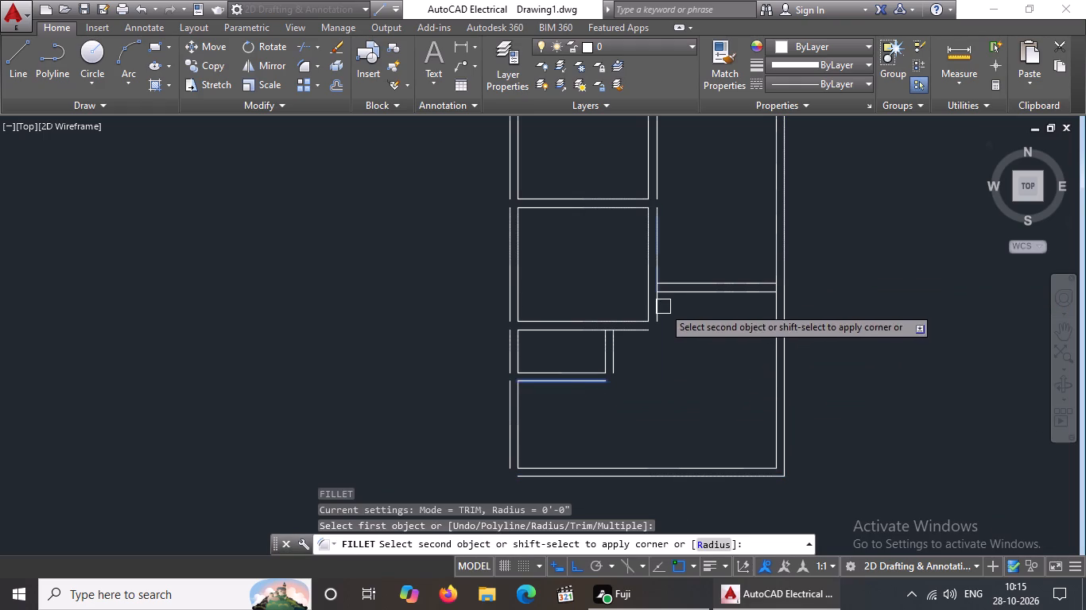
{"action": "left_click", "coordinate": [661, 306]}
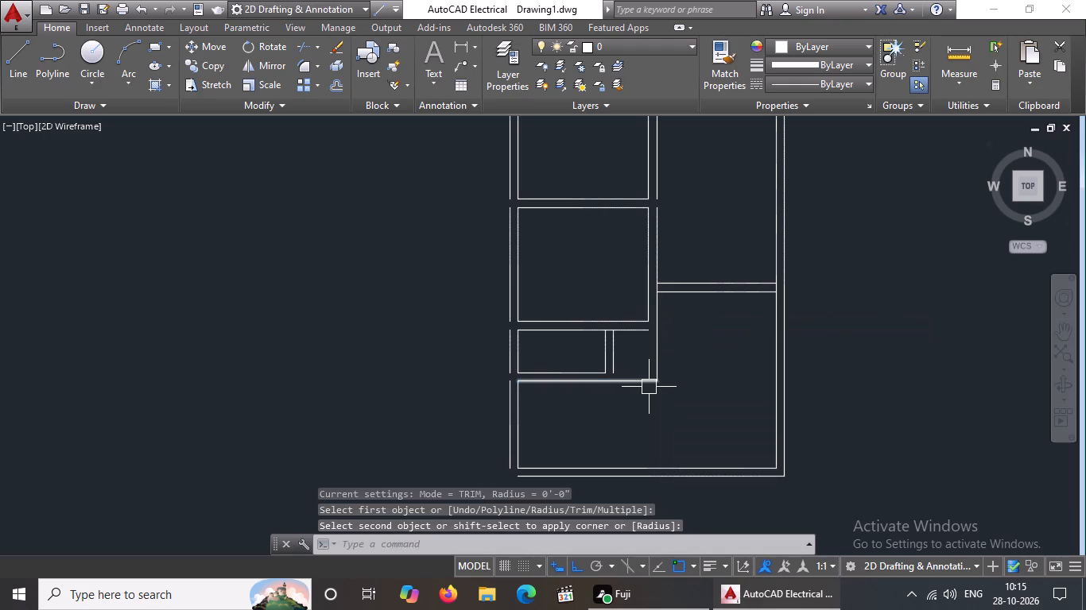
{"action": "type", "text": "f"}
{"action": "key", "text": "space"}
{"action": "left_click", "coordinate": [583, 367]}
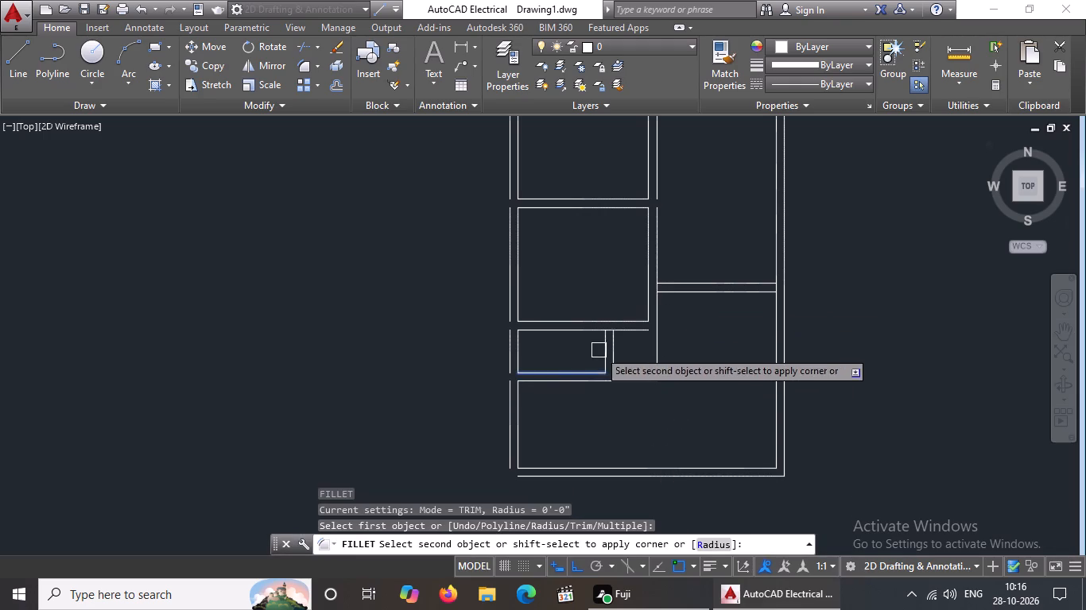
{"action": "left_click", "coordinate": [643, 284]}
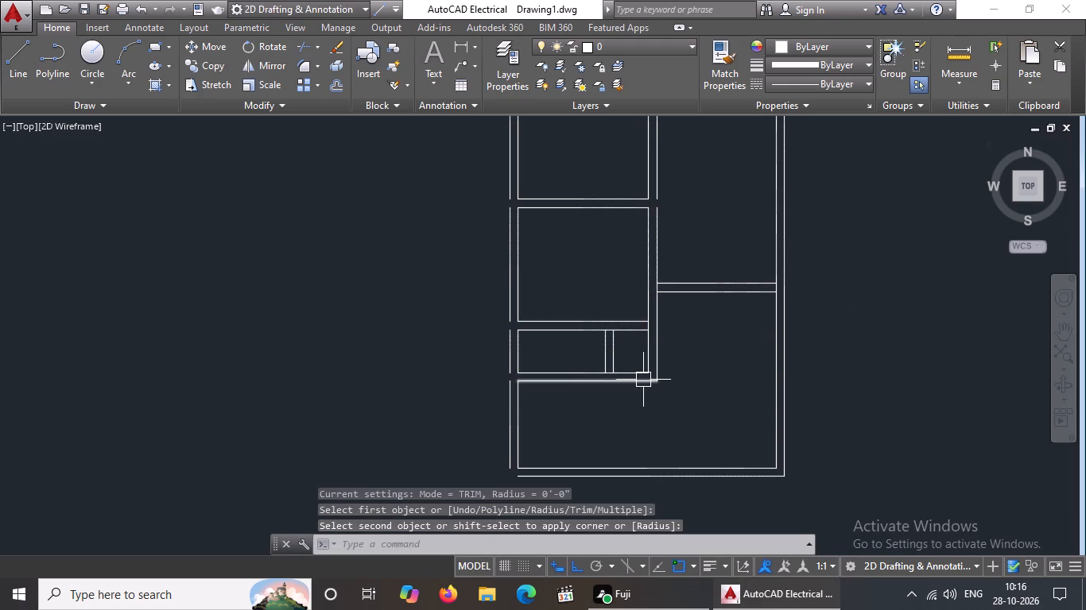
Start a separate room in the empty space right of the plan with lines 4'6" rightward and 7' down.
{"action": "scroll", "coordinate": [643, 377], "scroll_direction": "down", "scroll_amount": 5}
{"action": "middle_click_drag", "start_coordinate": [645, 374], "coordinate": [567, 375]}
{"action": "scroll", "coordinate": [619, 339], "scroll_direction": "down", "scroll_amount": 2}
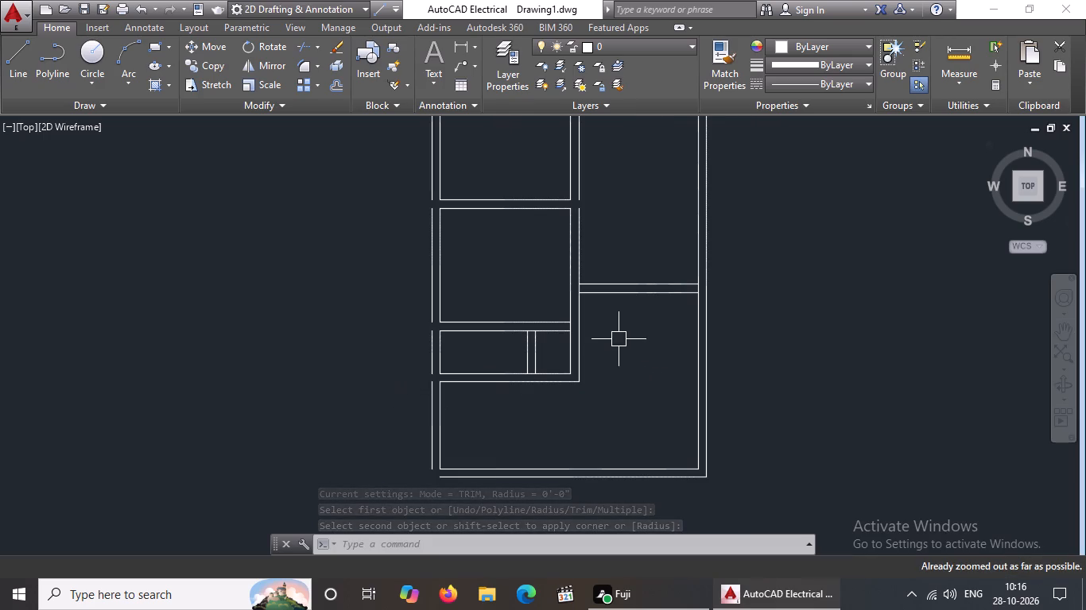
{"action": "scroll", "coordinate": [619, 339], "scroll_direction": "down", "scroll_amount": 3}
{"action": "key", "text": "Escape"}
{"action": "key", "text": "z"}
{"action": "key", "text": "space"}
{"action": "type", "text": "a"}
{"action": "key", "text": "space"}
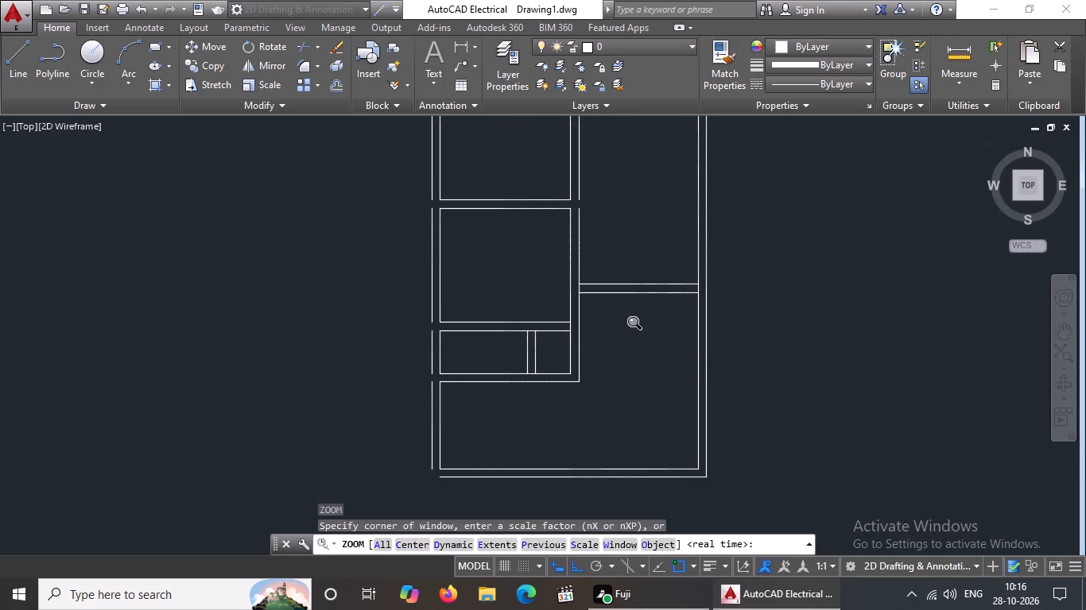
{"action": "scroll", "coordinate": [619, 345], "scroll_direction": "down", "scroll_amount": 8}
{"action": "middle_click_drag", "start_coordinate": [611, 343], "coordinate": [395, 329]}
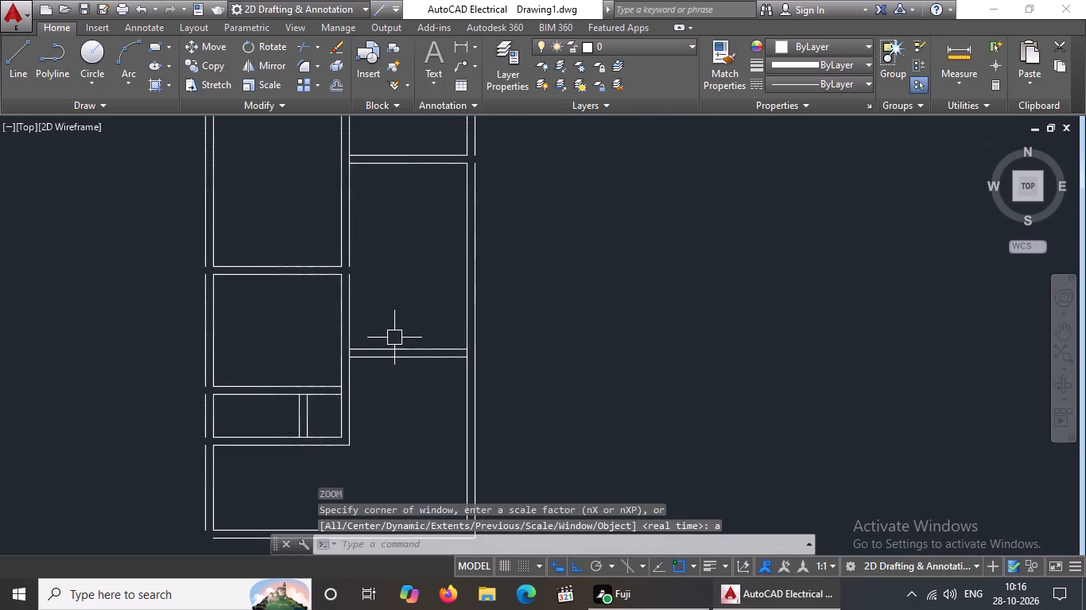
{"action": "middle_click_drag", "start_coordinate": [399, 414], "coordinate": [397, 446]}
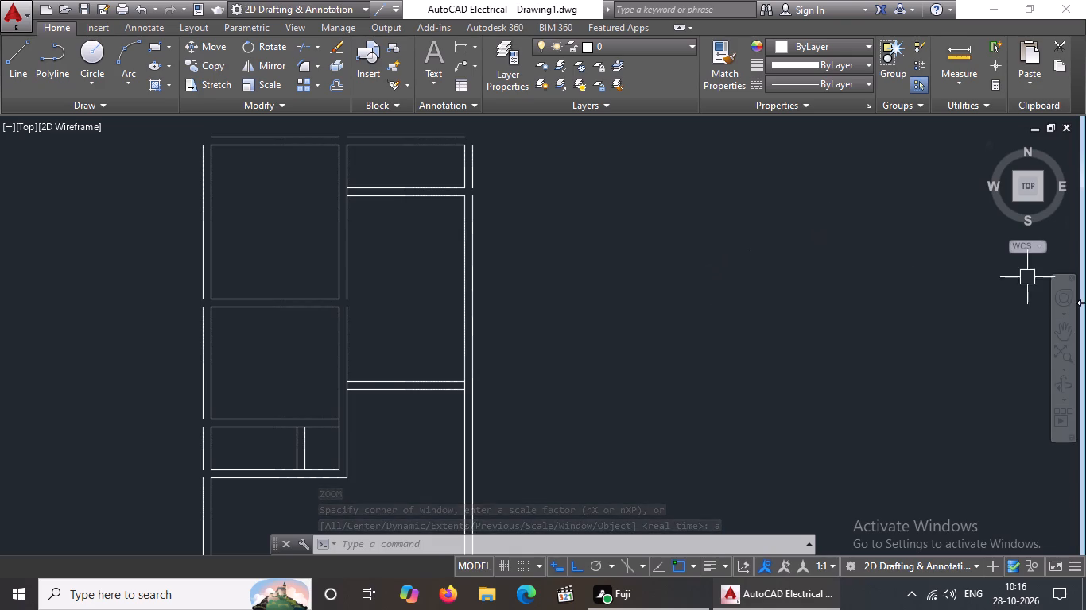
{"action": "key", "text": "l"}
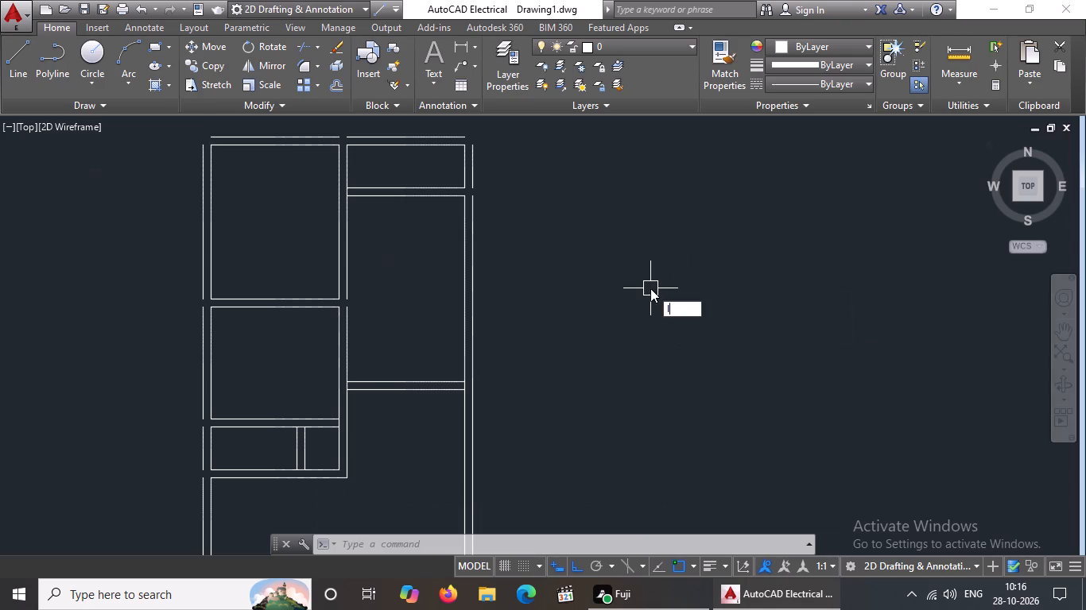
{"action": "key", "text": "Return"}
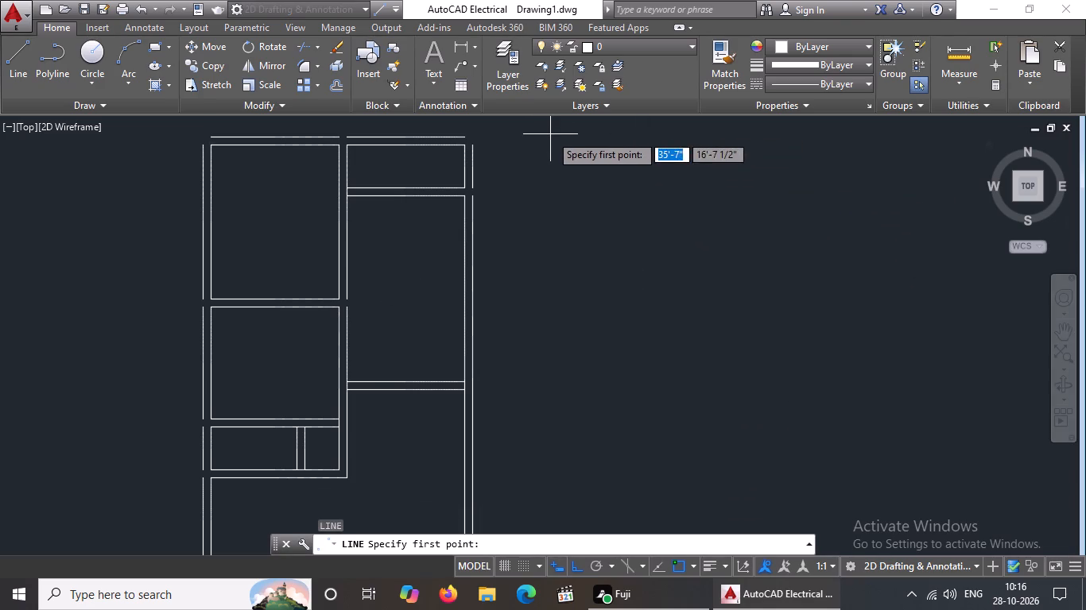
{"action": "left_click", "coordinate": [553, 137]}
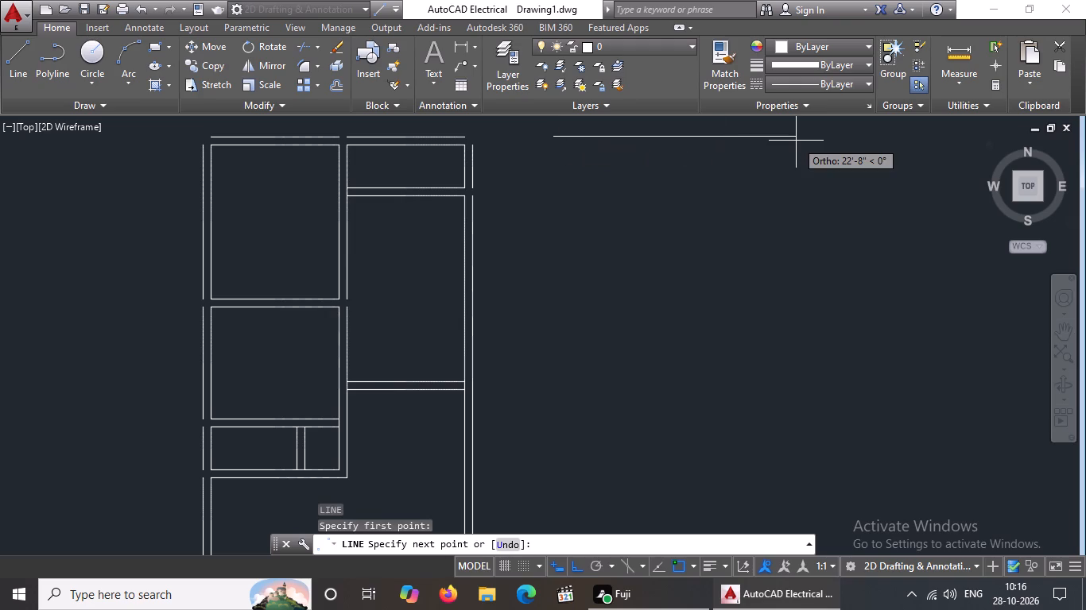
{"action": "type", "text": "4'6\""}
{"action": "key", "text": "Return"}
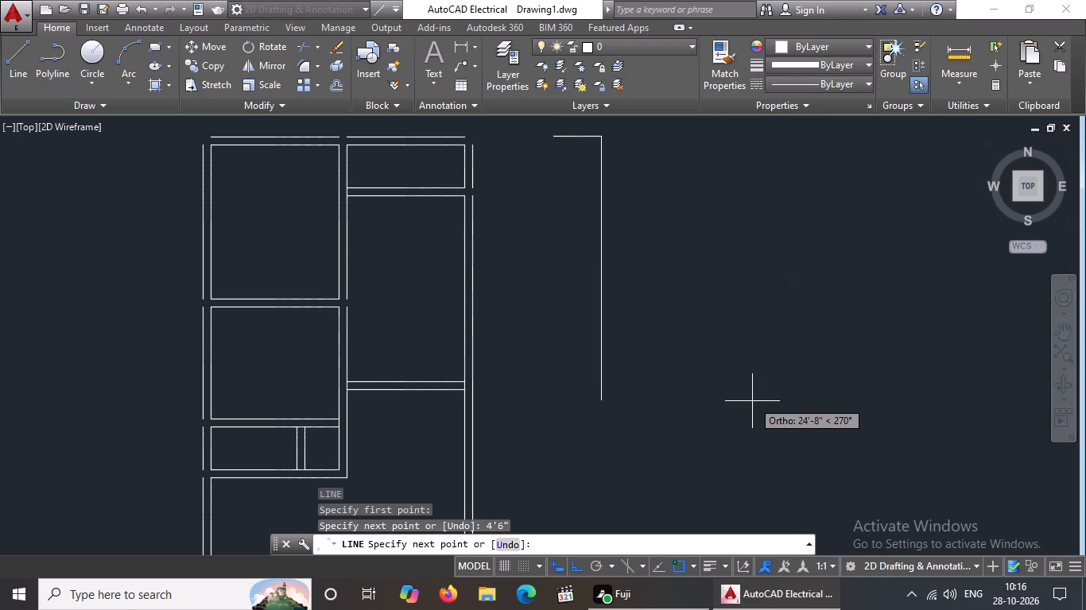
{"action": "type", "text": "7'"}
{"action": "key", "text": "Return"}
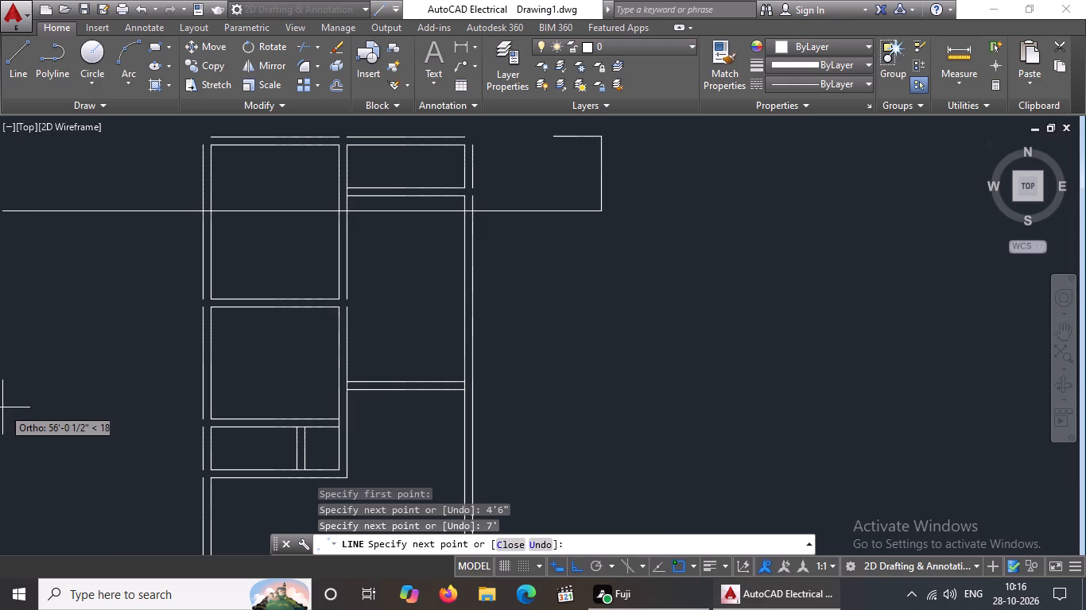
{"action": "type", "text": "4'6\":"}
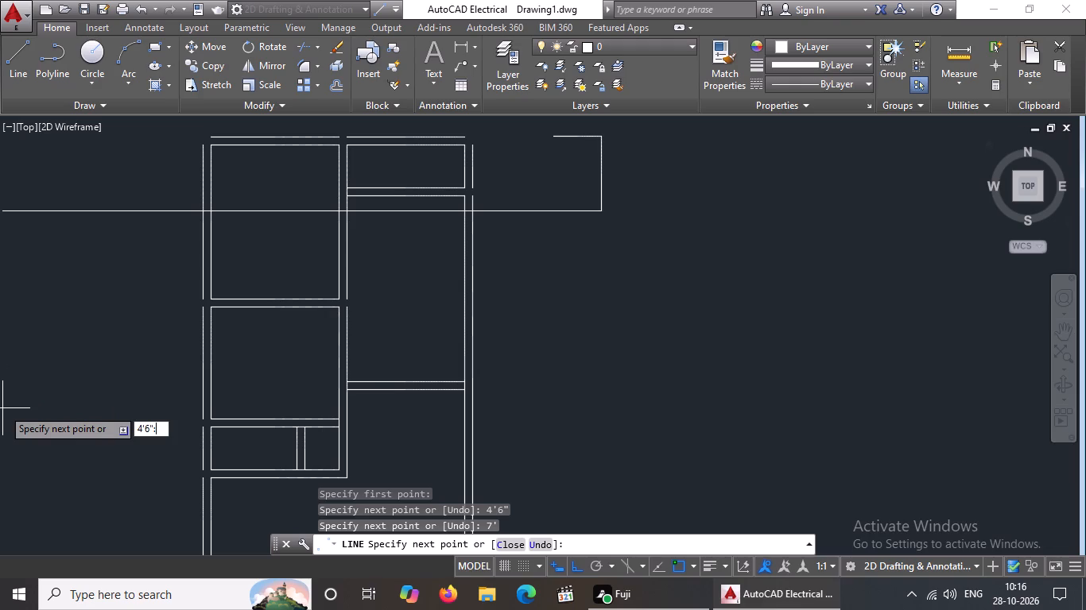
{"action": "key", "text": "Escape"}
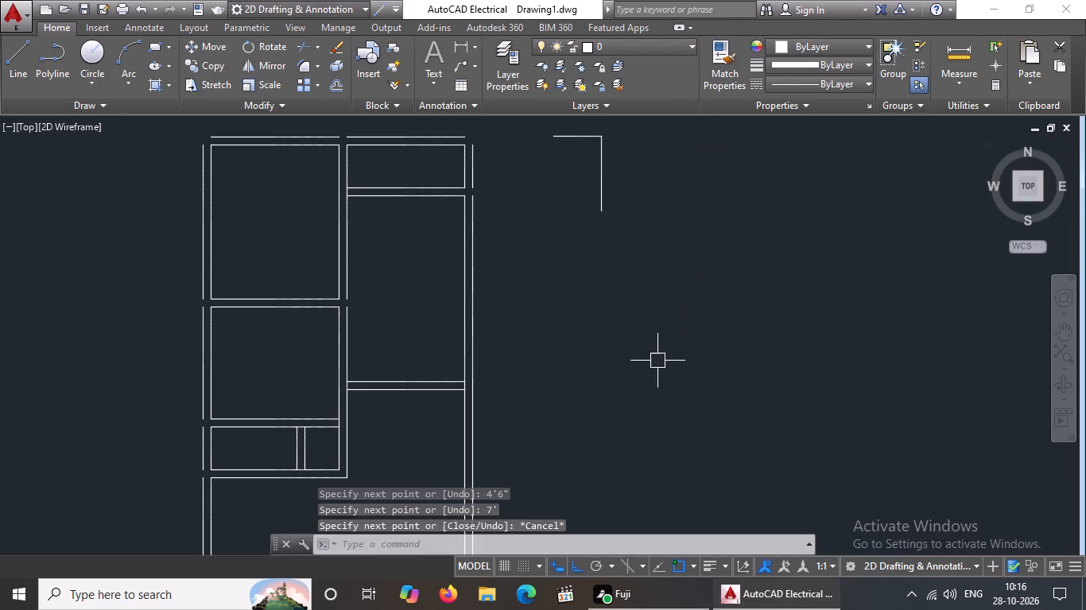
Close the separate room with lines 4'6" leftward and 7' upward from the lower end of its right line.
{"action": "key", "text": "l"}
{"action": "key", "text": "Return"}
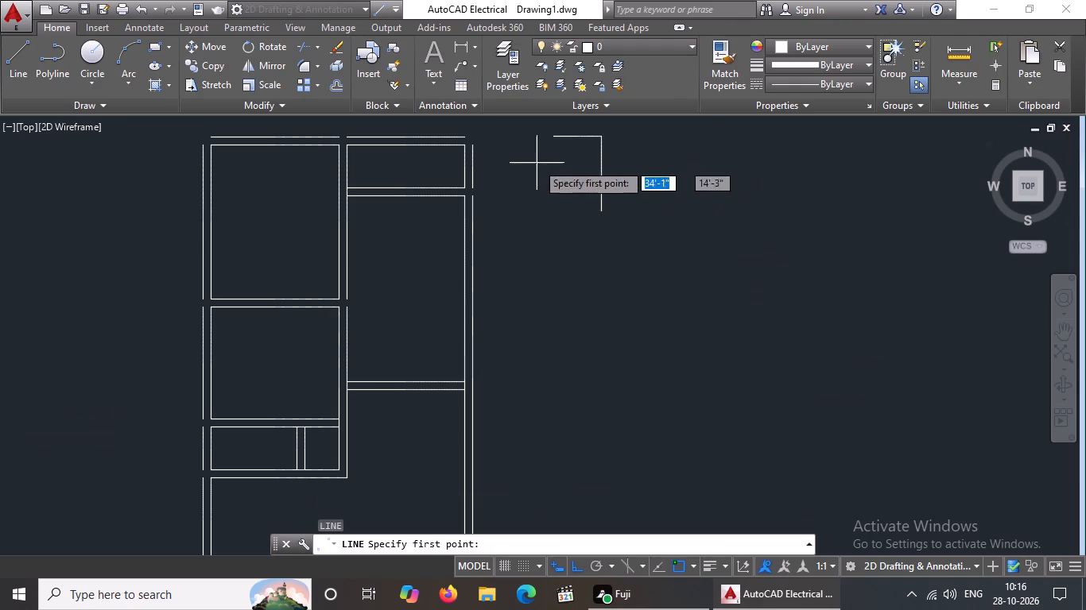
{"action": "left_click", "coordinate": [602, 212]}
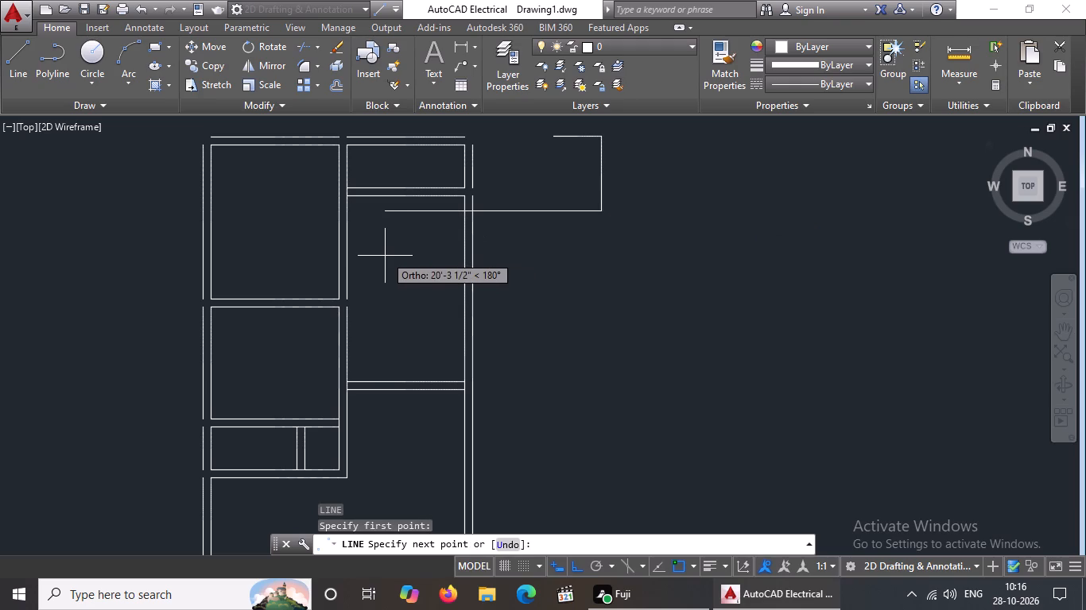
{"action": "type", "text": "4'6\""}
{"action": "key", "text": "Return"}
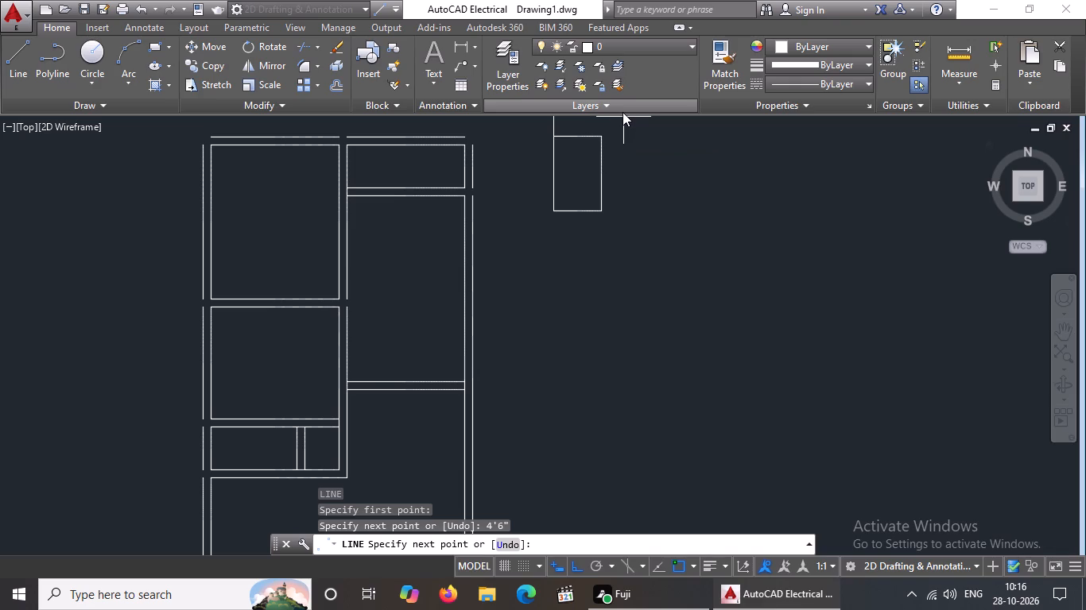
{"action": "type", "text": "7'"}
{"action": "key", "text": "Return"}
{"action": "key", "text": "Return"}
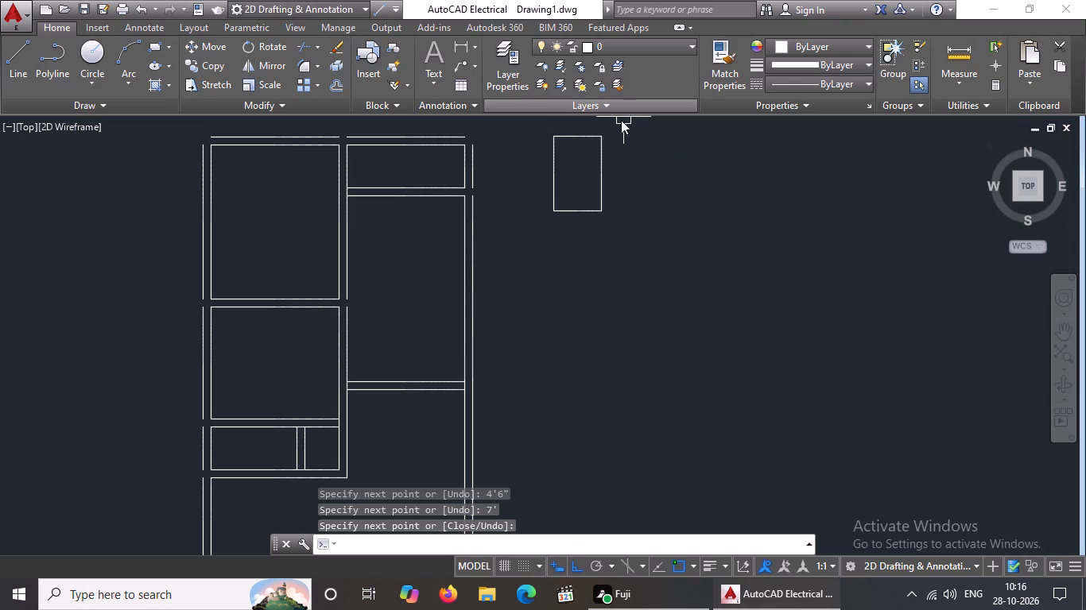
{"action": "key", "text": "Escape"}
Offset the left, top and right lines of the 4'6" by 7' room outward by 9".
{"action": "key", "text": "o"}
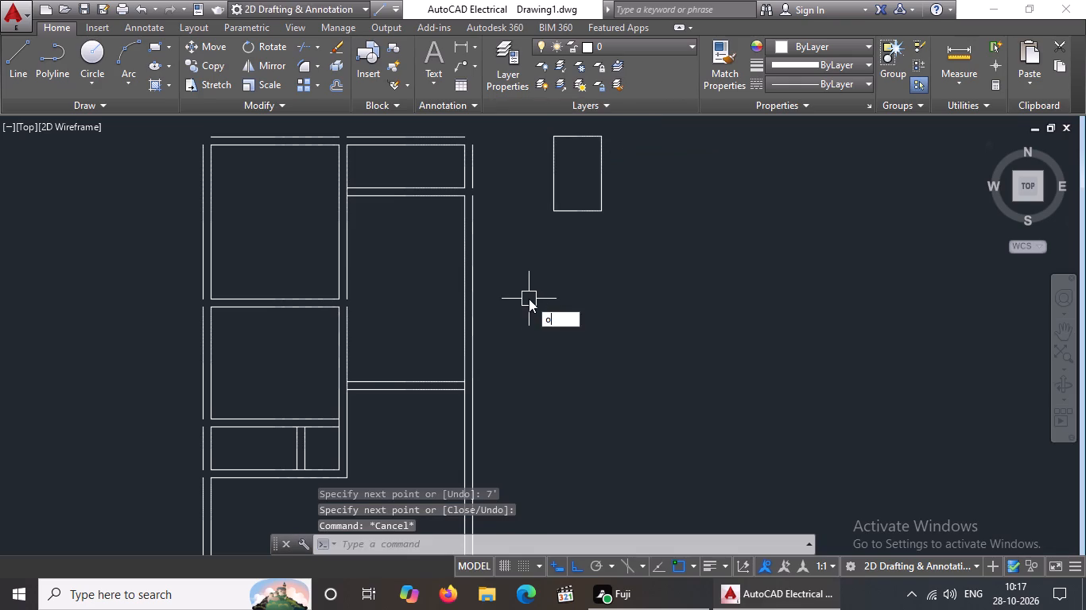
{"action": "key", "text": "Return"}
{"action": "type", "text": "9\""}
{"action": "key", "text": "Return"}
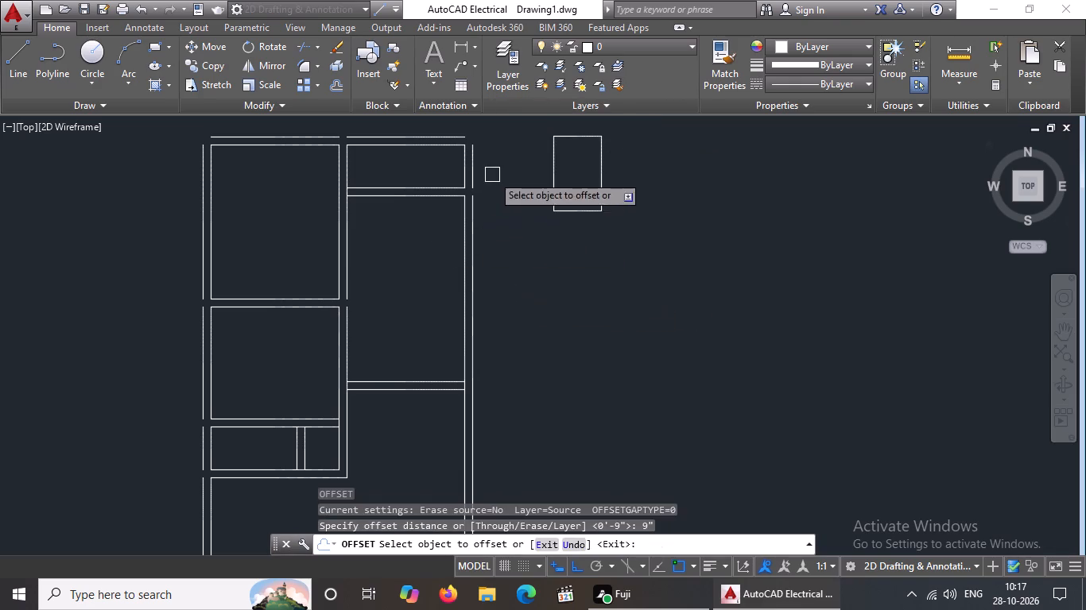
{"action": "left_click", "coordinate": [556, 165]}
{"action": "left_click_drag", "start_coordinate": [491, 183], "coordinate": [500, 172]}
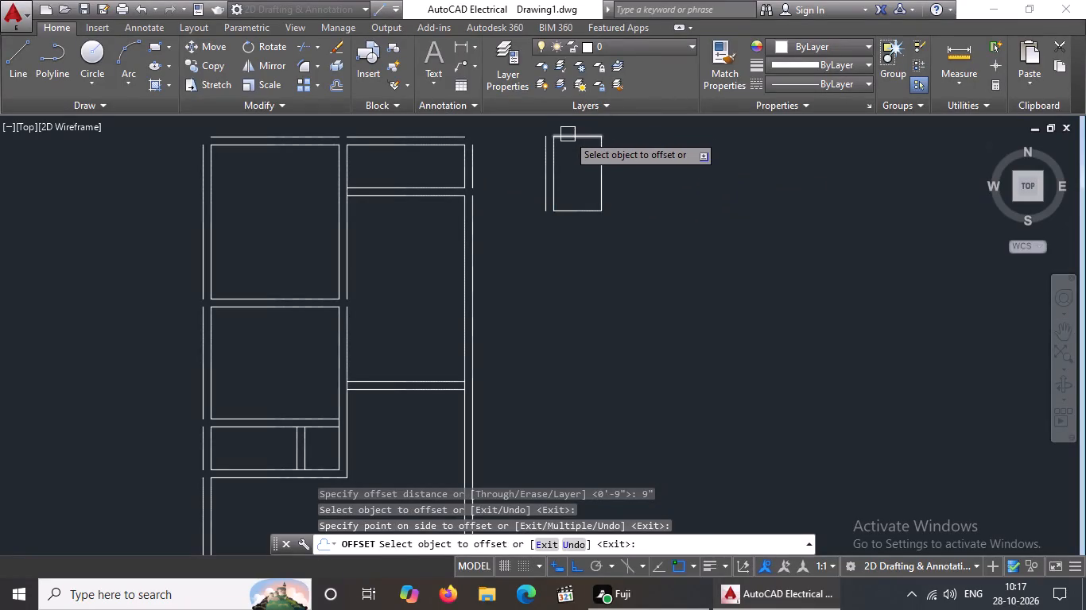
{"action": "left_click_drag", "start_coordinate": [568, 133], "coordinate": [572, 125]}
{"action": "left_click_drag", "start_coordinate": [575, 117], "coordinate": [576, 129]}
{"action": "left_click", "coordinate": [604, 173]}
{"action": "left_click", "coordinate": [666, 169]}
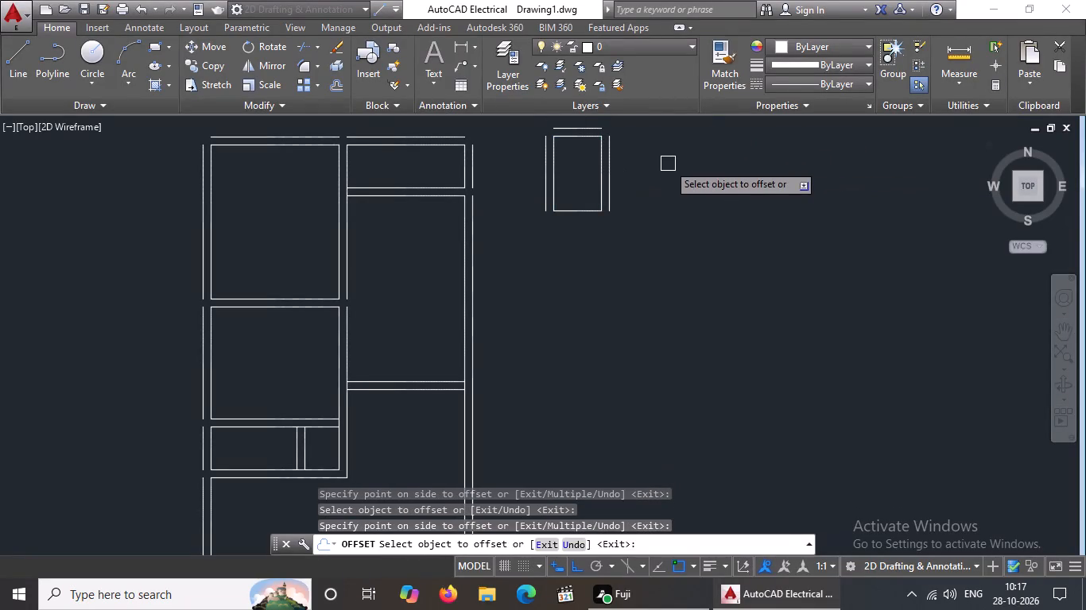
{"action": "key", "text": "Escape"}
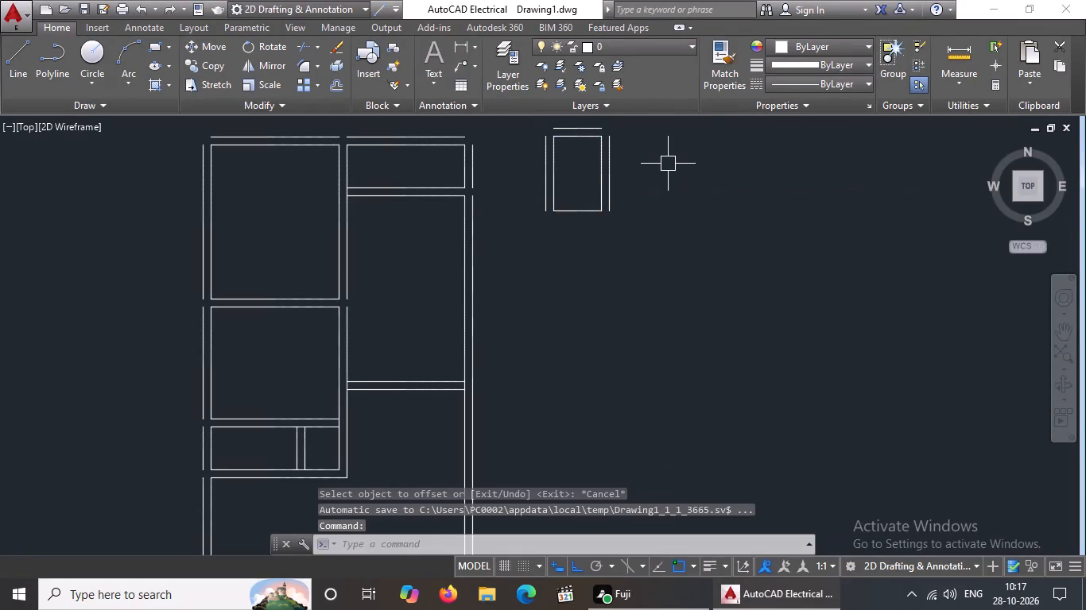
Draw an adjoining 10' by 14'6" room from the upper end of the small room's outer right line.
{"action": "key", "text": "l"}
{"action": "key", "text": "Return"}
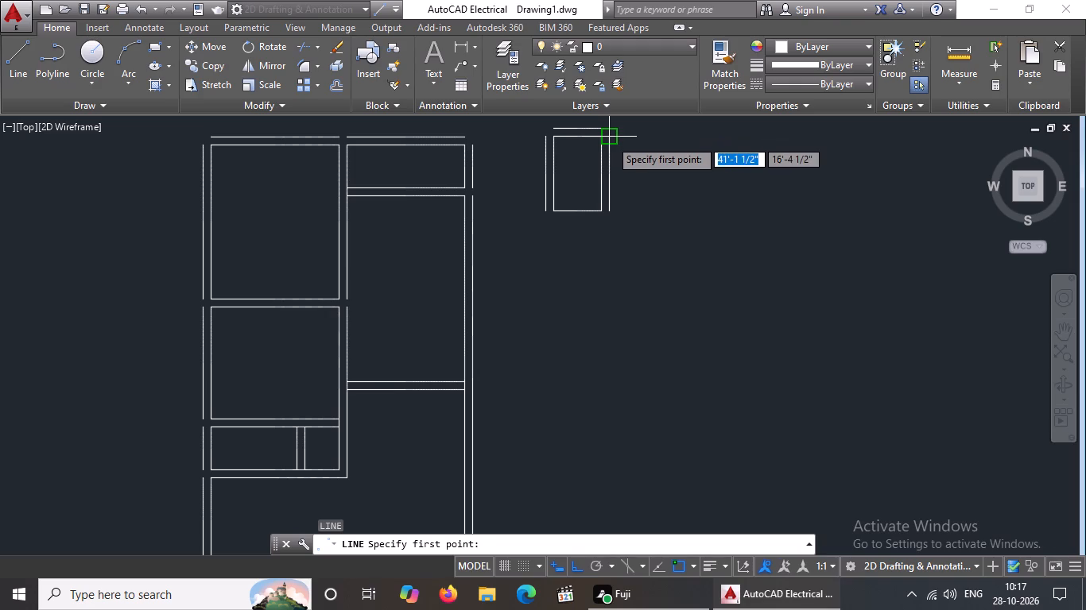
{"action": "left_click_drag", "start_coordinate": [610, 139], "coordinate": [766, 153]}
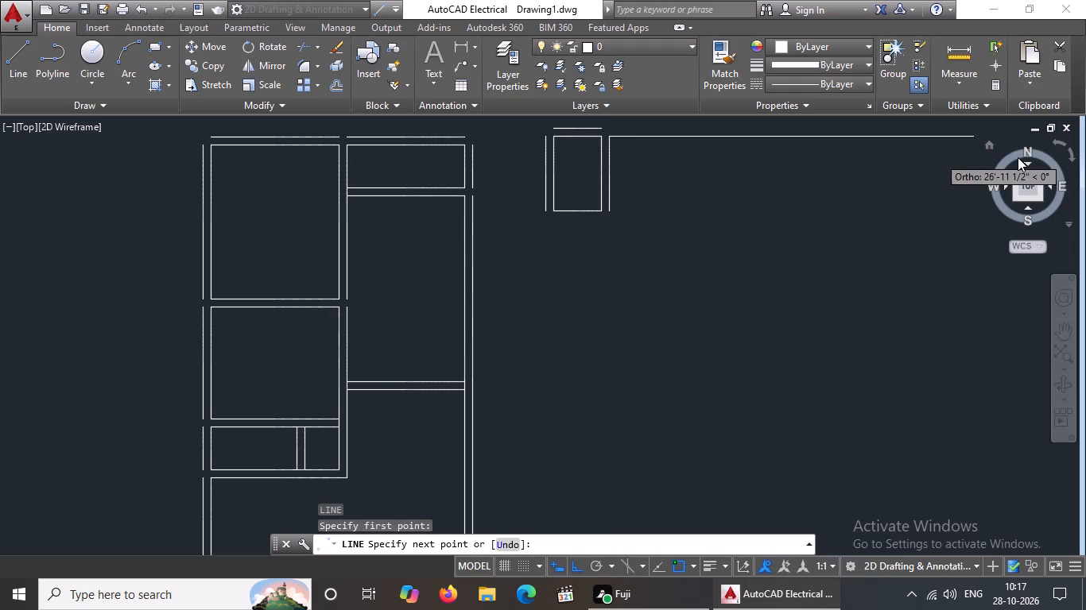
{"action": "type", "text": "10'"}
{"action": "key", "text": "Return"}
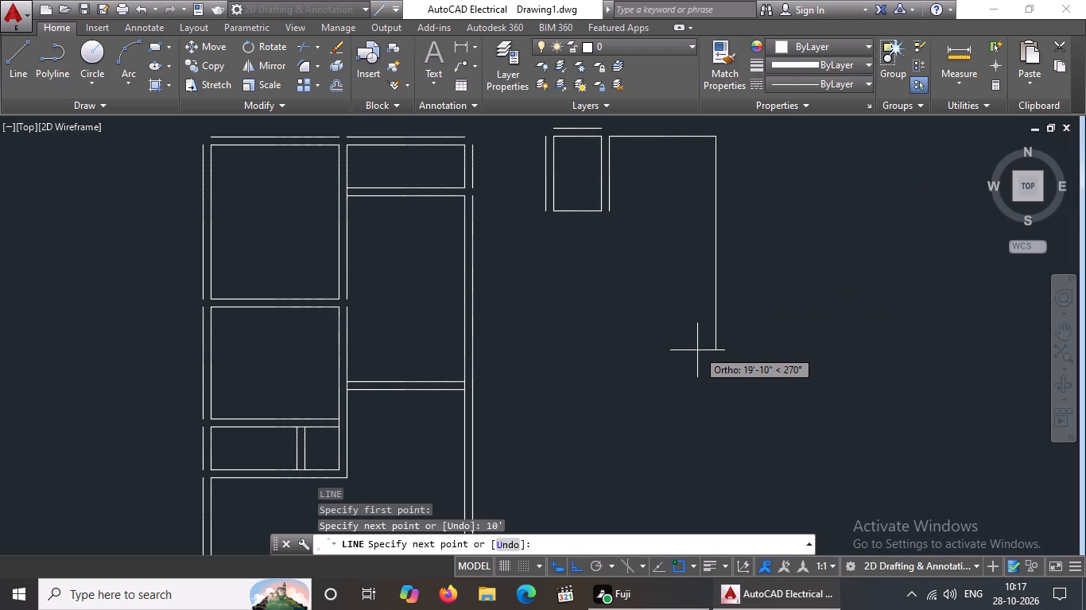
{"action": "type", "text": "14'6\""}
{"action": "key", "text": "Return"}
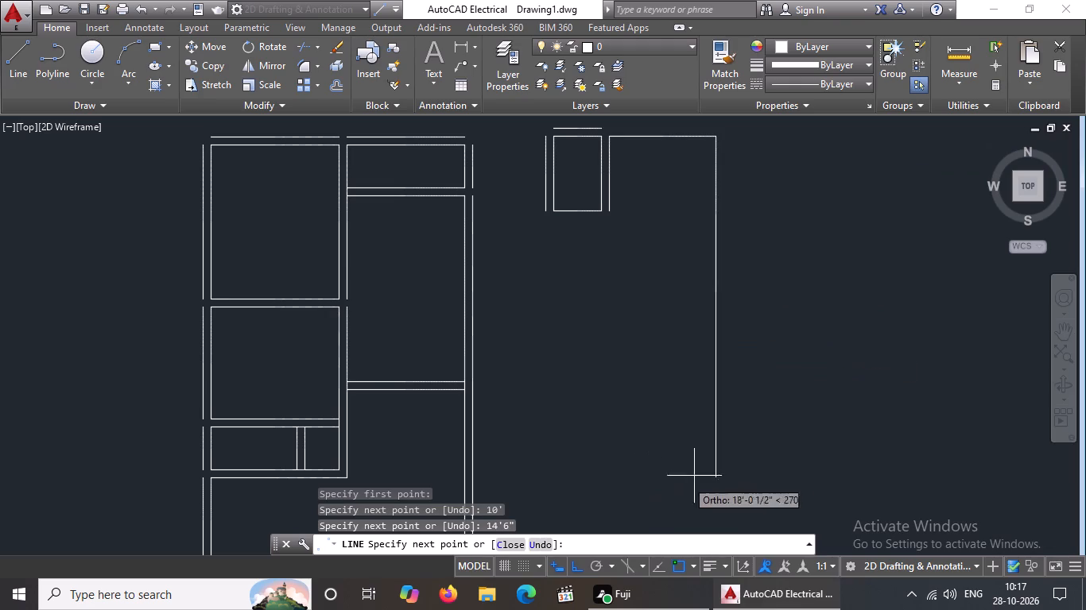
{"action": "key", "text": "1"}
{"action": "type", "text": "0'"}
{"action": "key", "text": "Return"}
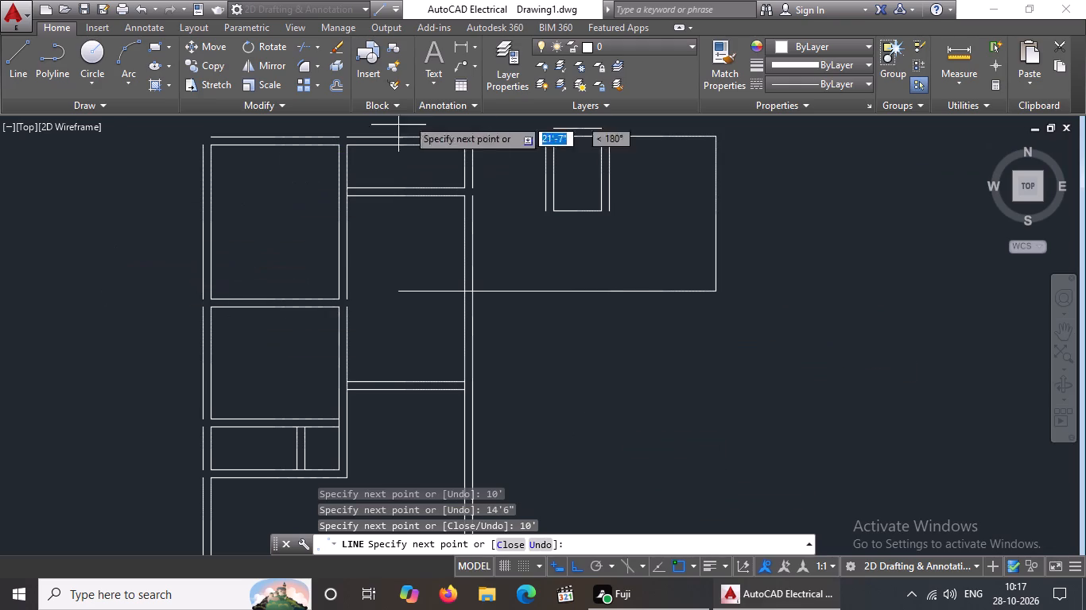
{"action": "type", "text": "14'6\""}
{"action": "key", "text": "Return"}
{"action": "key", "text": "Return"}
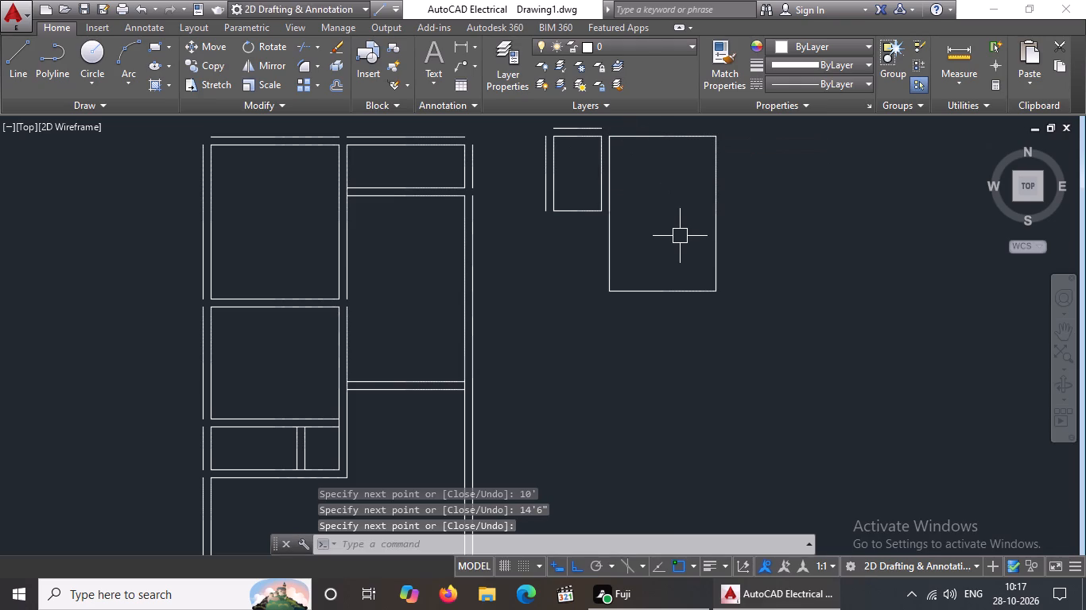
{"action": "key", "text": "Escape"}
Offset the 10' by 14'6" room's top, right, left and bottom lines and the small room's bottom line outward by 9".
{"action": "key", "text": "o"}
{"action": "key", "text": "Return"}
{"action": "type", "text": "9\""}
{"action": "key", "text": "Return"}
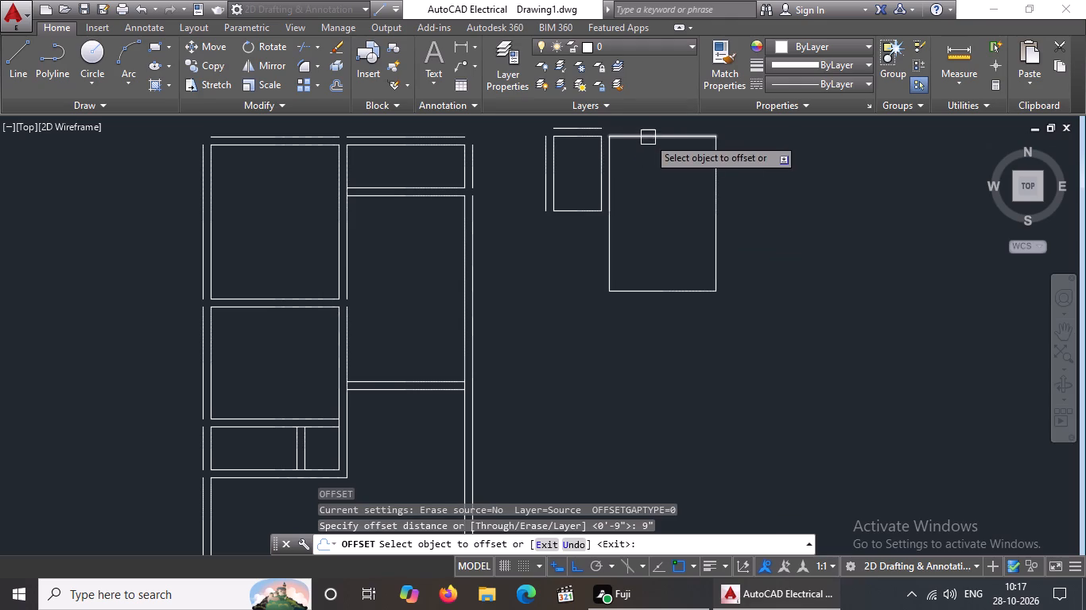
{"action": "left_click_drag", "start_coordinate": [648, 137], "coordinate": [648, 129]}
{"action": "left_click", "coordinate": [648, 120]}
{"action": "left_click_drag", "start_coordinate": [716, 197], "coordinate": [751, 198]}
{"action": "left_click", "coordinate": [770, 199]}
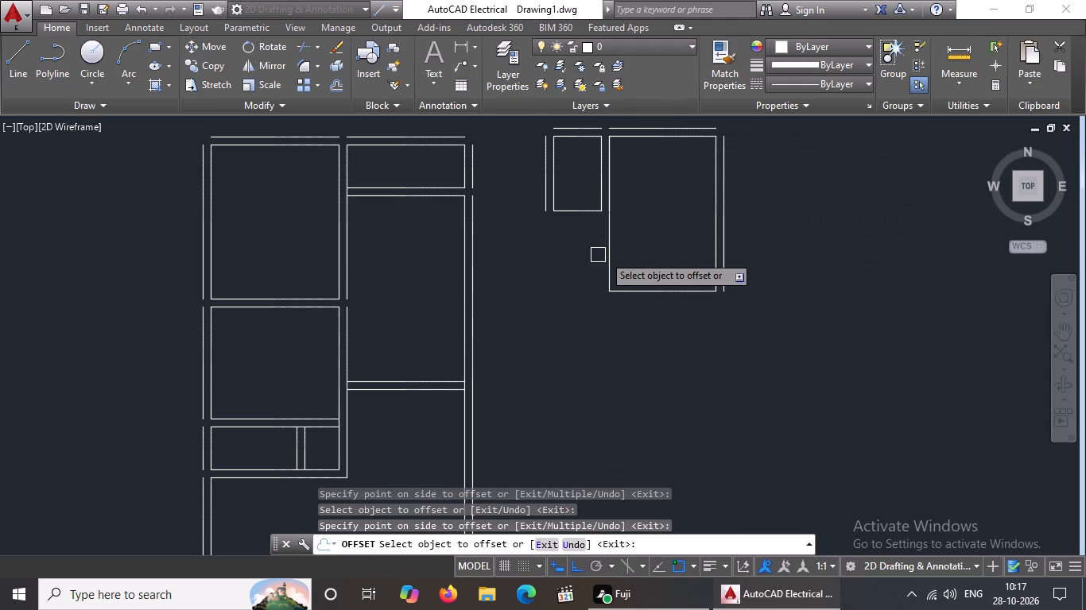
{"action": "left_click_drag", "start_coordinate": [614, 255], "coordinate": [602, 260]}
{"action": "left_click", "coordinate": [567, 271]}
{"action": "left_click", "coordinate": [572, 209]}
{"action": "left_click", "coordinate": [571, 249]}
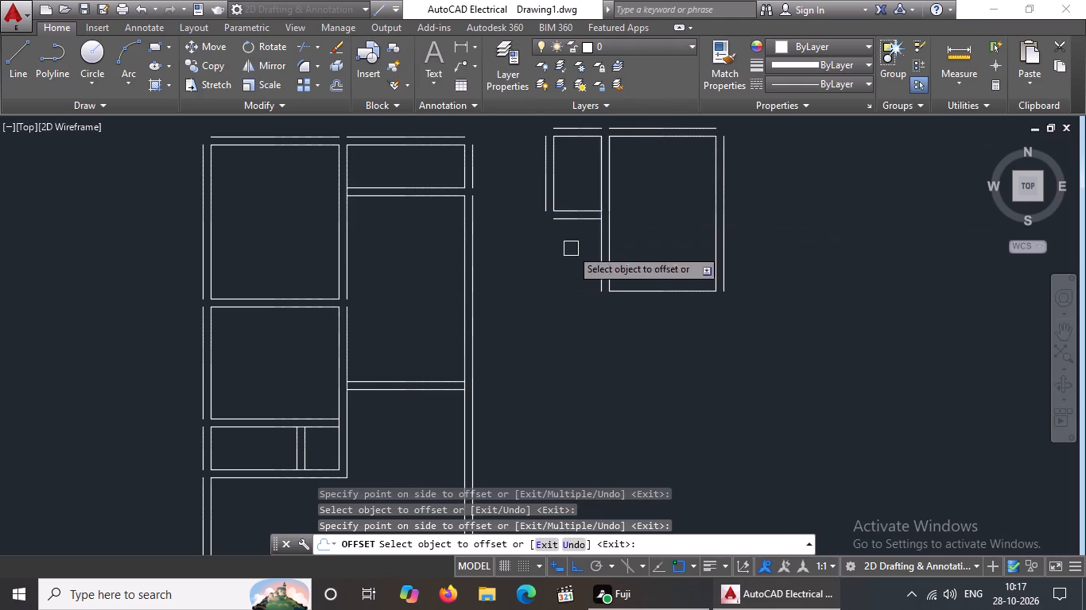
{"action": "left_click_drag", "start_coordinate": [677, 290], "coordinate": [678, 331]}
{"action": "left_click", "coordinate": [685, 373]}
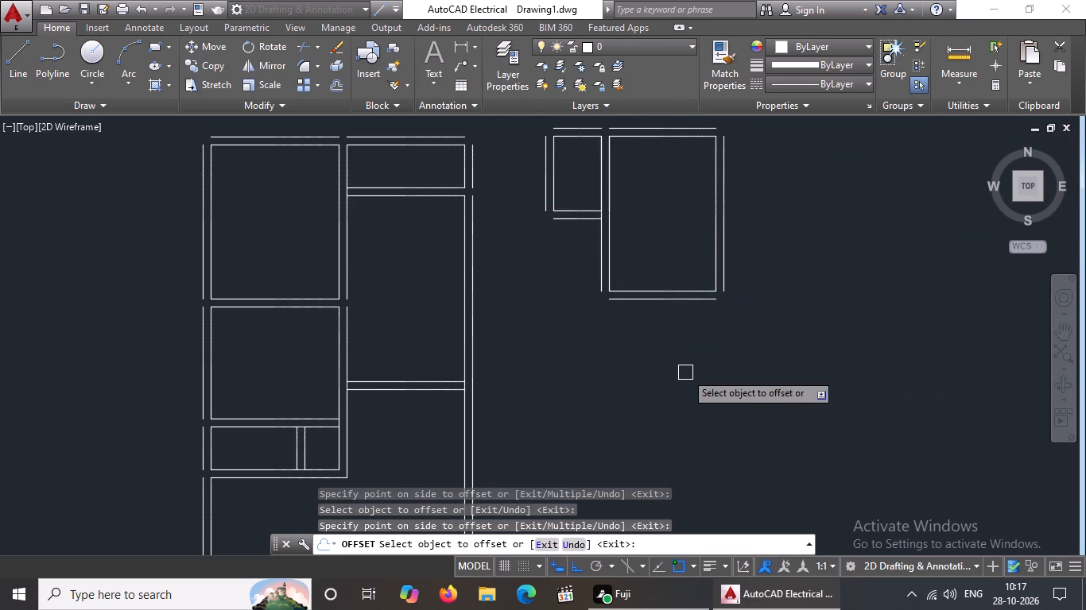
{"action": "key", "text": "Escape"}
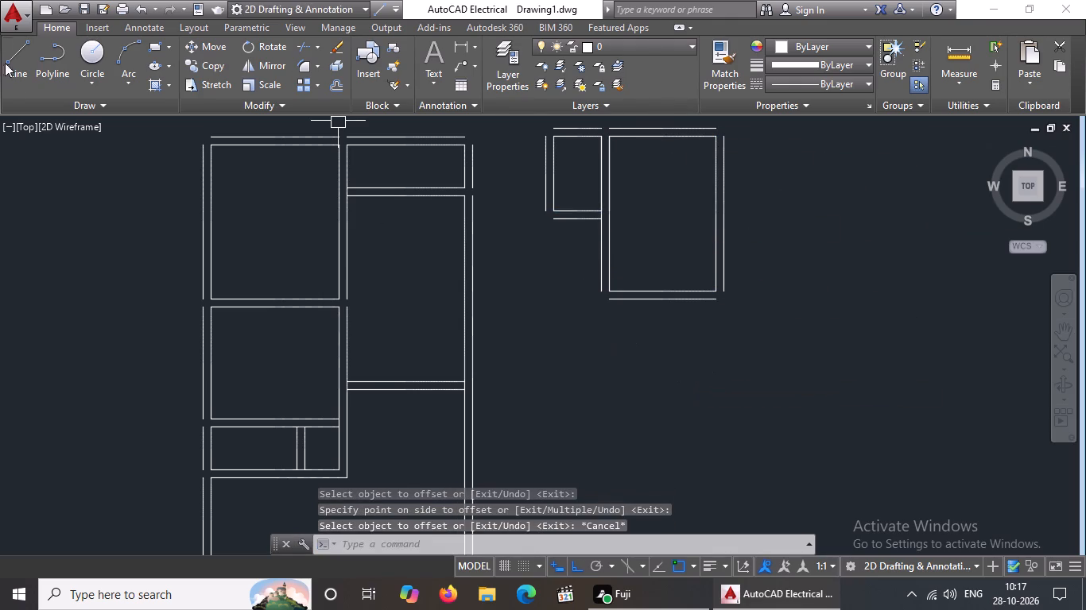
Draw a 7'1" line down from the left end of the small room's outer bottom line, plus a short line rightward.
{"action": "left_click", "coordinate": [14, 70]}
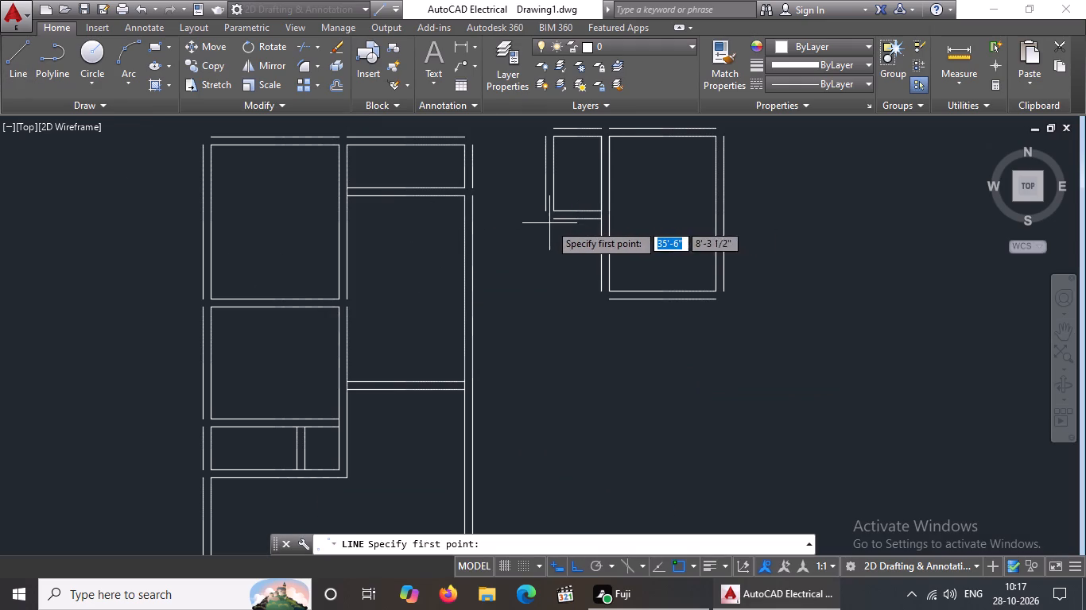
{"action": "left_click", "coordinate": [553, 220]}
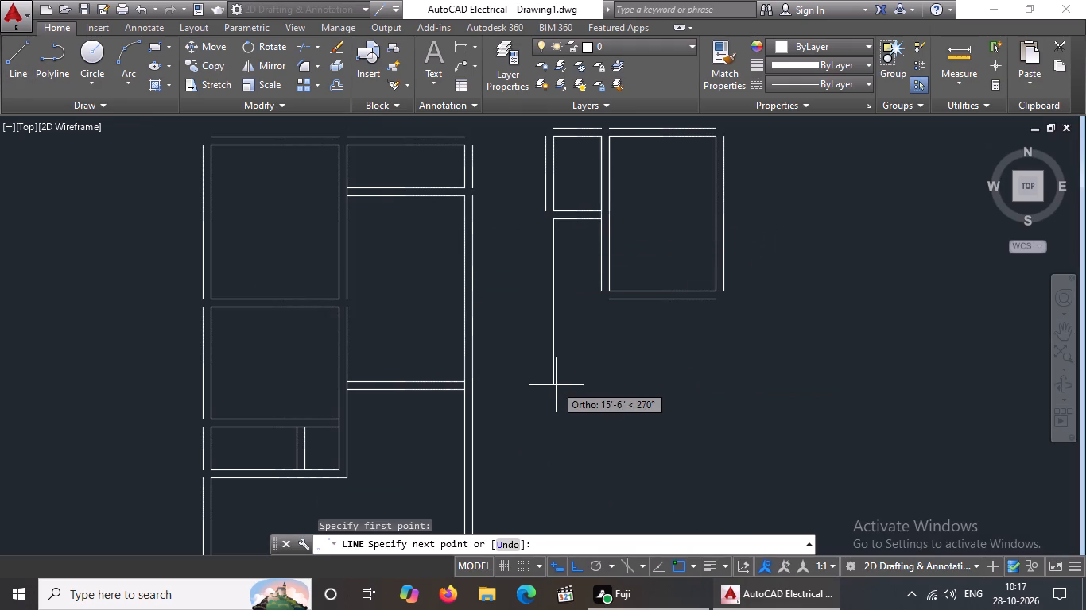
{"action": "key", "text": "7"}
{"action": "type", "text": "'1\""}
{"action": "key", "text": "Return"}
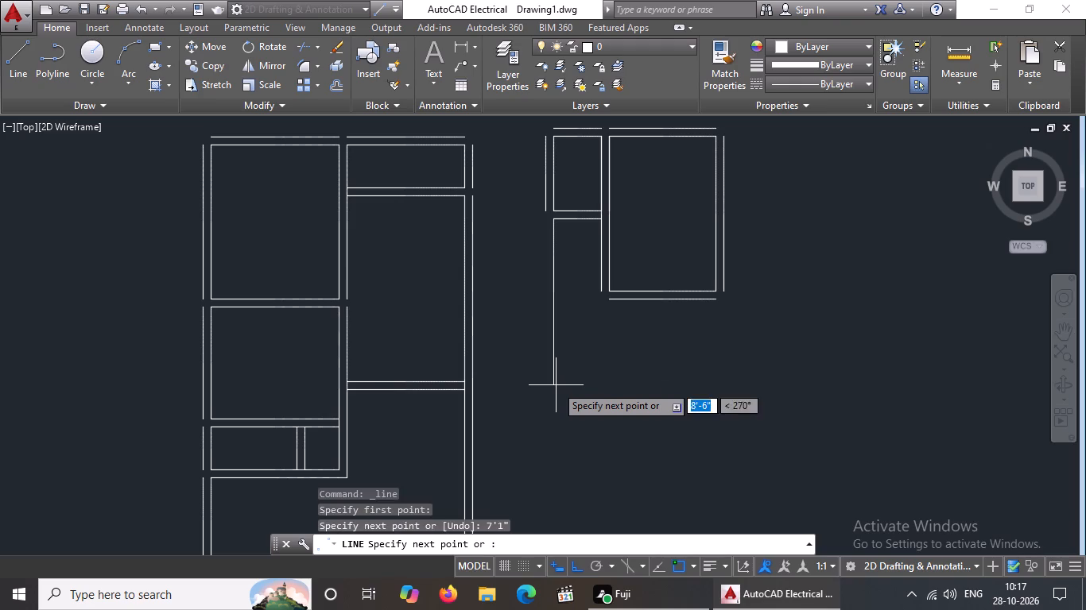
{"action": "left_click", "coordinate": [591, 293]}
{"action": "key", "text": "Escape"}
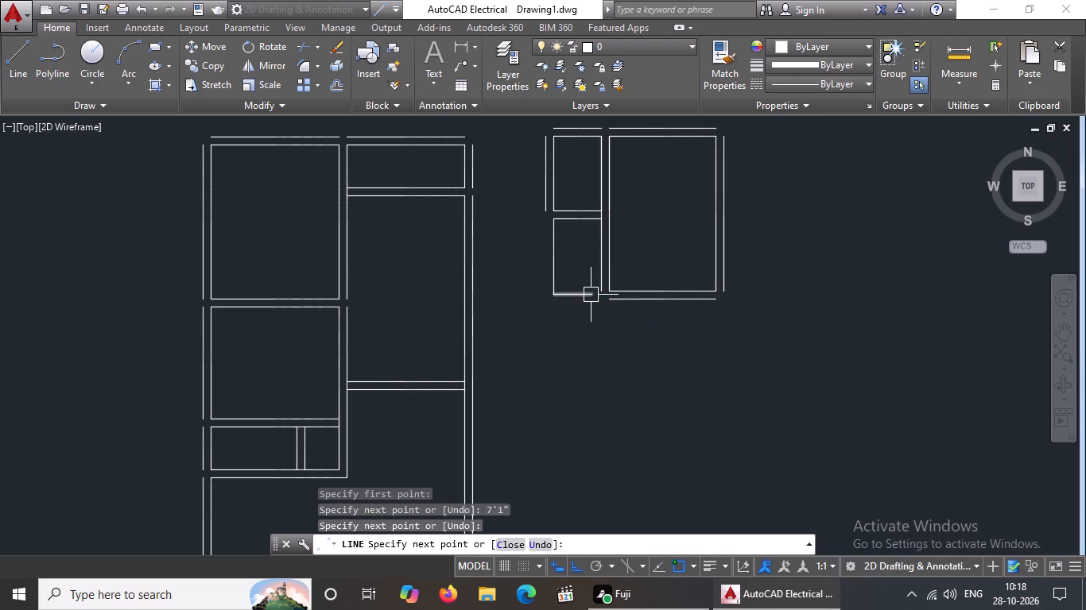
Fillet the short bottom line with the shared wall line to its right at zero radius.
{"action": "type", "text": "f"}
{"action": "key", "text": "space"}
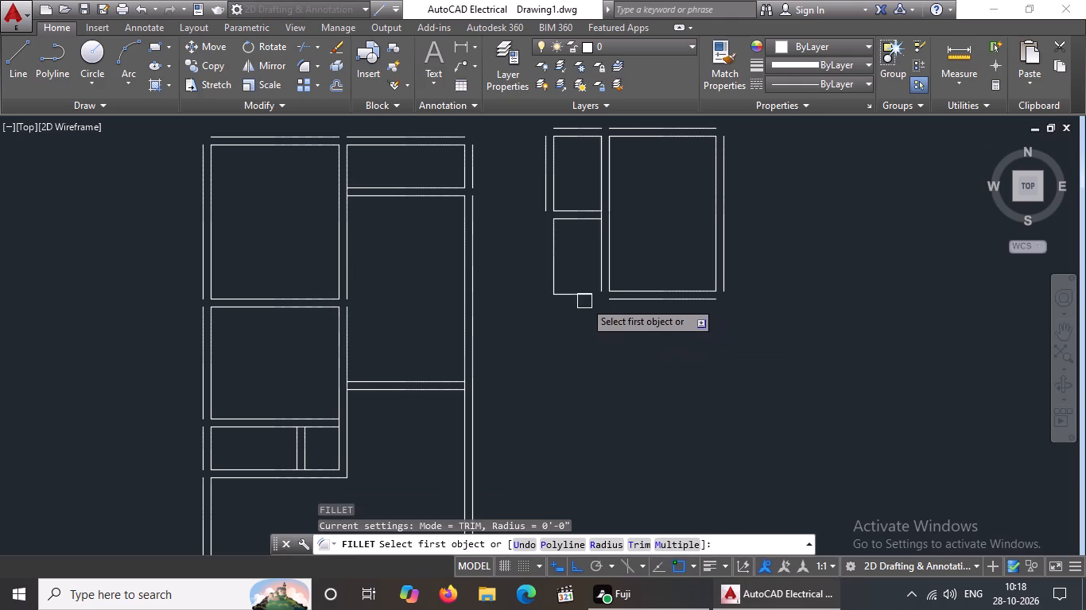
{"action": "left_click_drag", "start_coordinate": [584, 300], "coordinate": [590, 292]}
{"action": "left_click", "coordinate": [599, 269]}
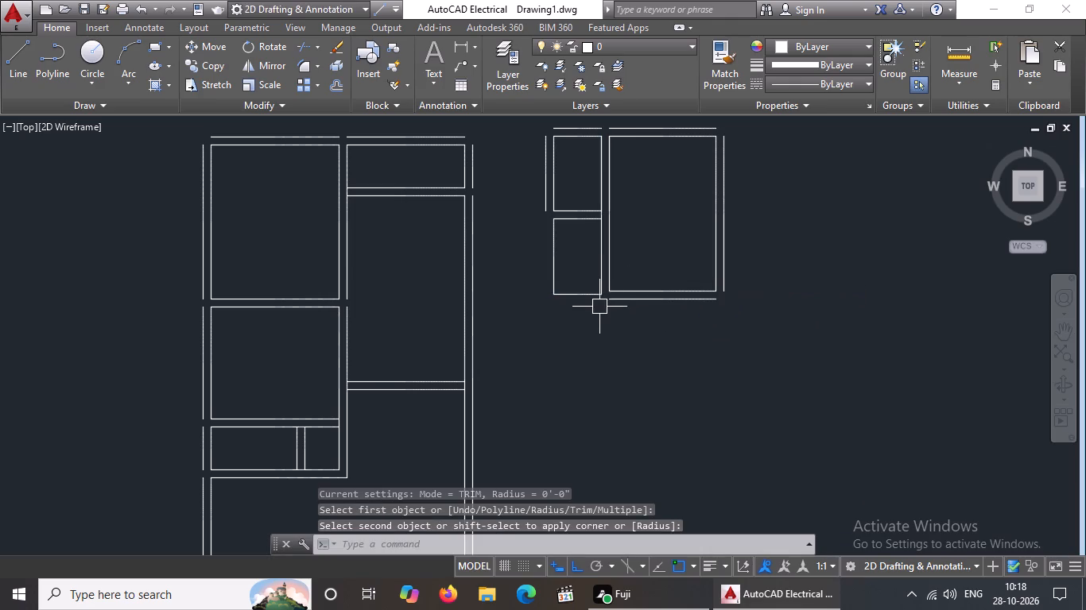
Fillet the small room's outer left line with the large room's outer bottom line at zero radius.
{"action": "type", "text": "f"}
{"action": "key", "text": "space"}
{"action": "left_click_drag", "start_coordinate": [541, 203], "coordinate": [541, 211]}
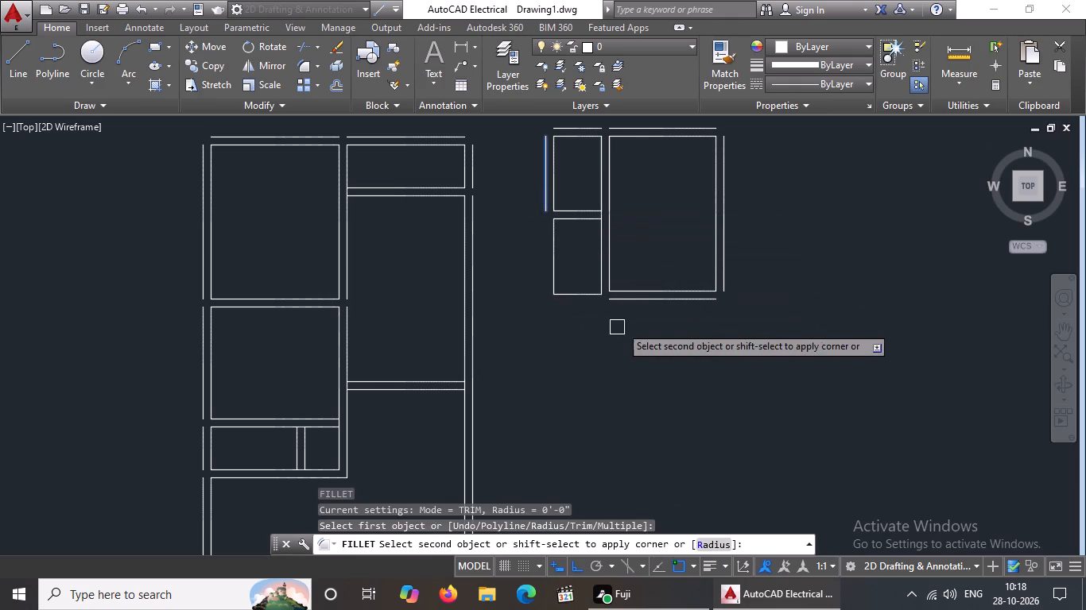
{"action": "left_click", "coordinate": [630, 303]}
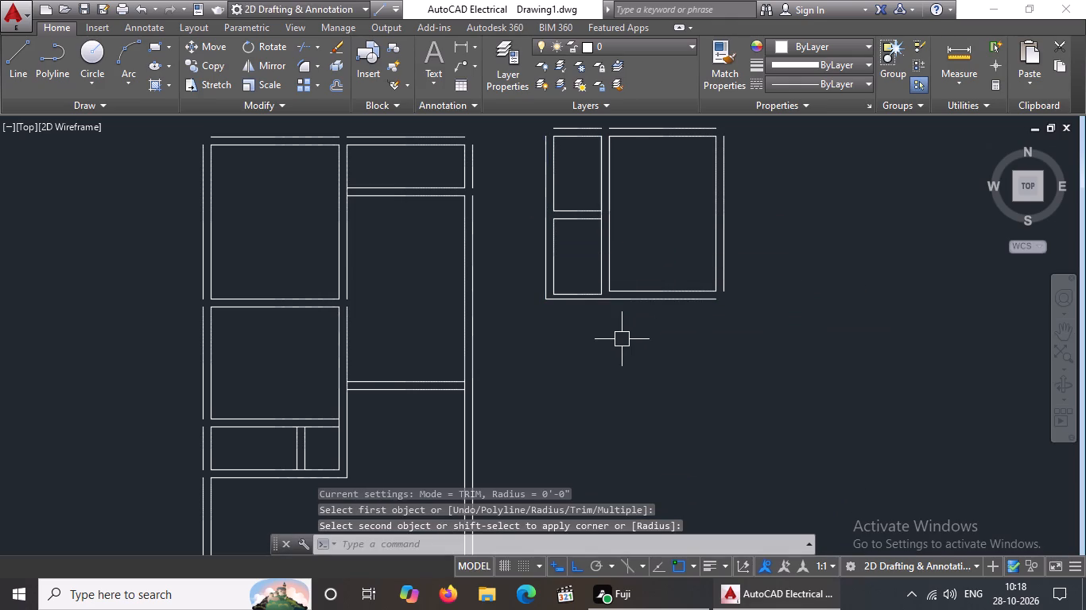
Erase the short inner bottom line of the lower small room.
{"action": "scroll", "coordinate": [576, 301], "scroll_direction": "up", "scroll_amount": 3}
{"action": "key", "text": "Escape"}
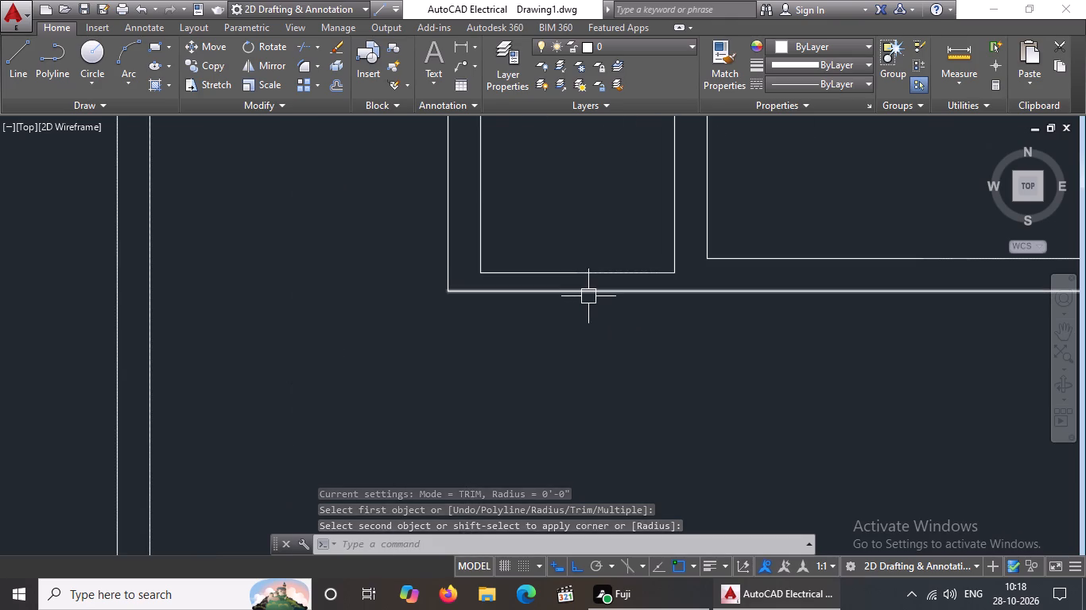
{"action": "left_click", "coordinate": [580, 273]}
{"action": "key", "text": "Delete"}
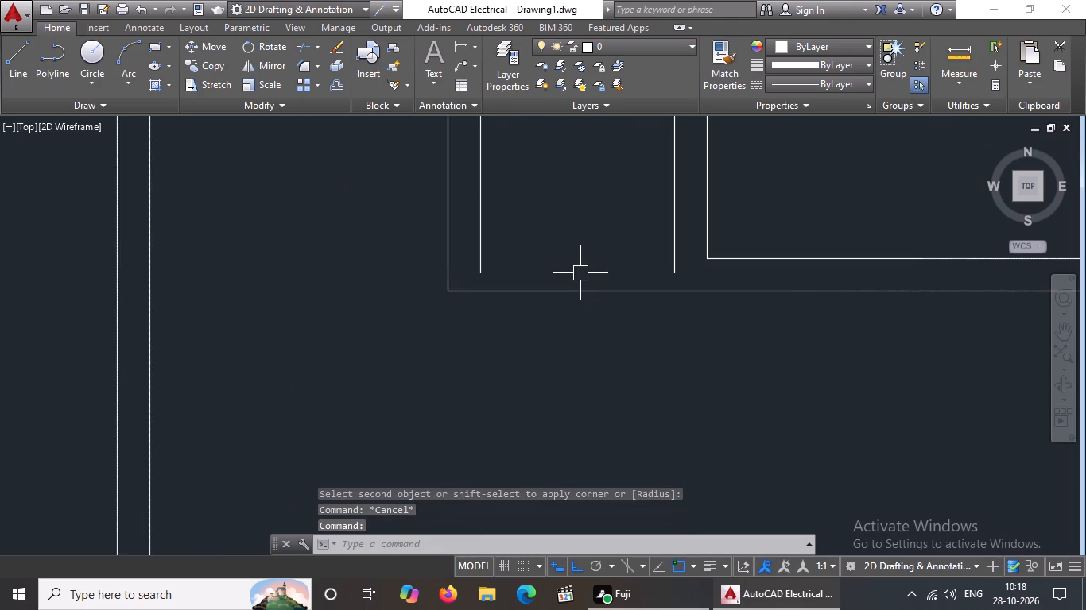
Fillet the lower small room's inner left line with the large room's inner bottom line at zero radius.
{"action": "scroll", "coordinate": [489, 253], "scroll_direction": "down", "scroll_amount": 2}
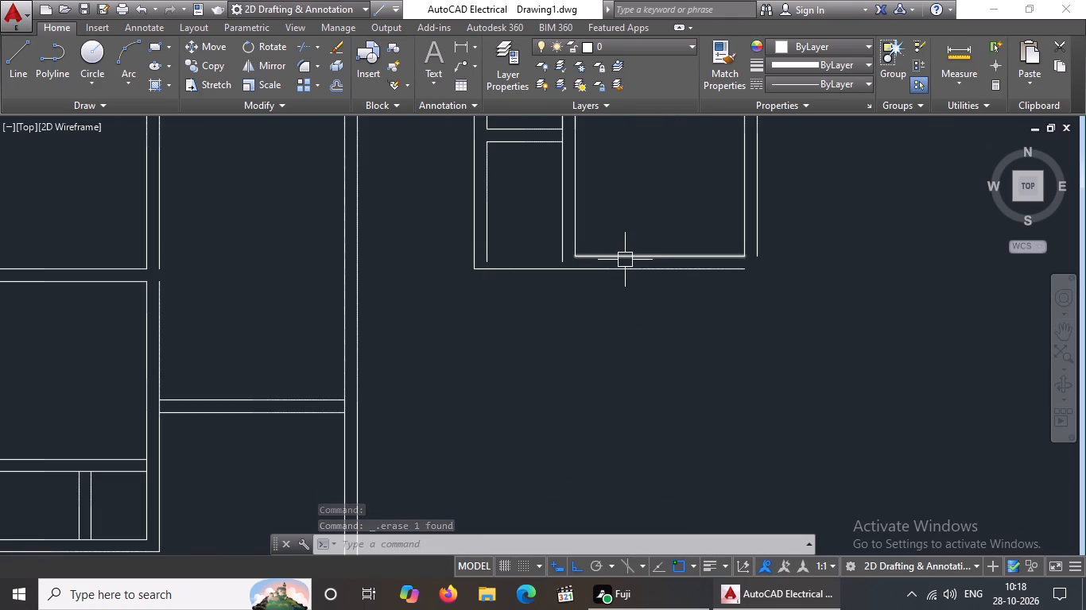
{"action": "type", "text": "f"}
{"action": "key", "text": "space"}
{"action": "left_click", "coordinate": [484, 188]}
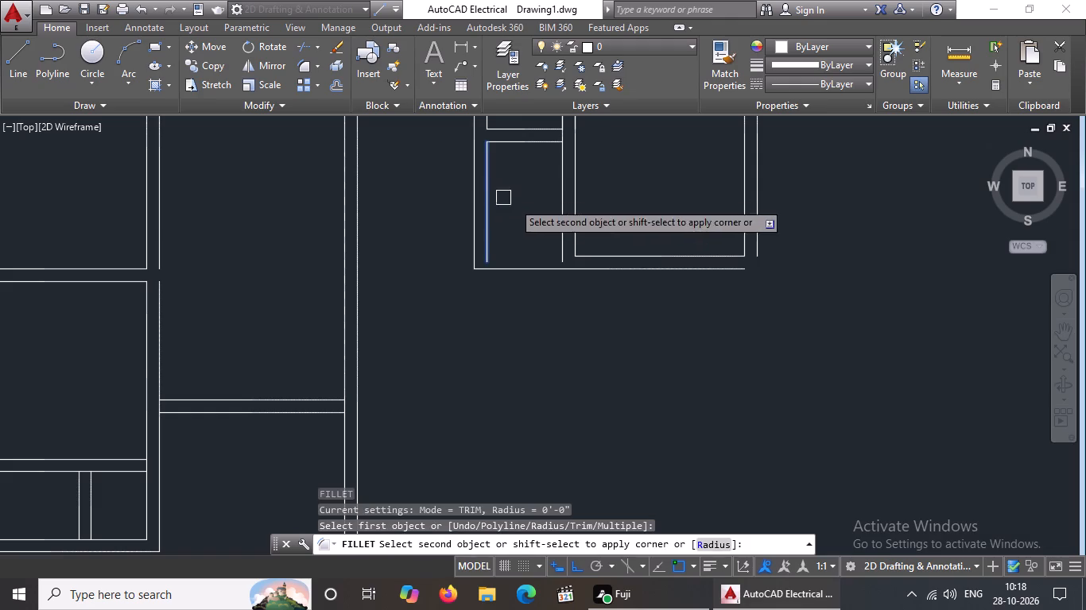
{"action": "left_click", "coordinate": [638, 253]}
{"action": "key", "text": "Escape"}
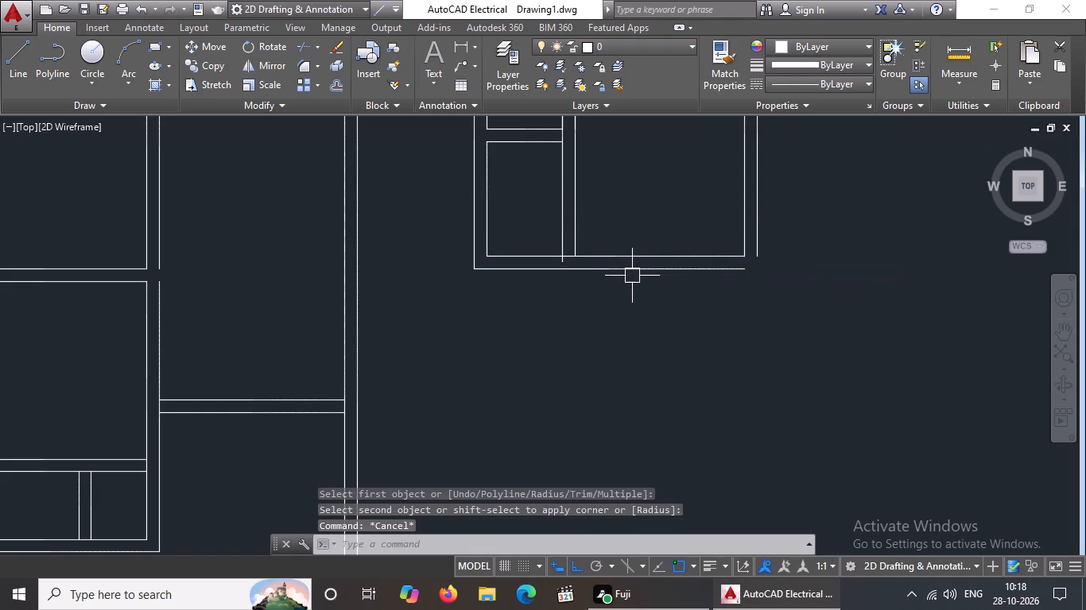
Trim the stub of the shared wall line that extends below the inner bottom line.
{"action": "type", "text": "tr"}
{"action": "key", "text": "space"}
{"action": "key", "text": "space"}
{"action": "scroll", "coordinate": [550, 268], "scroll_direction": "up", "scroll_amount": 3}
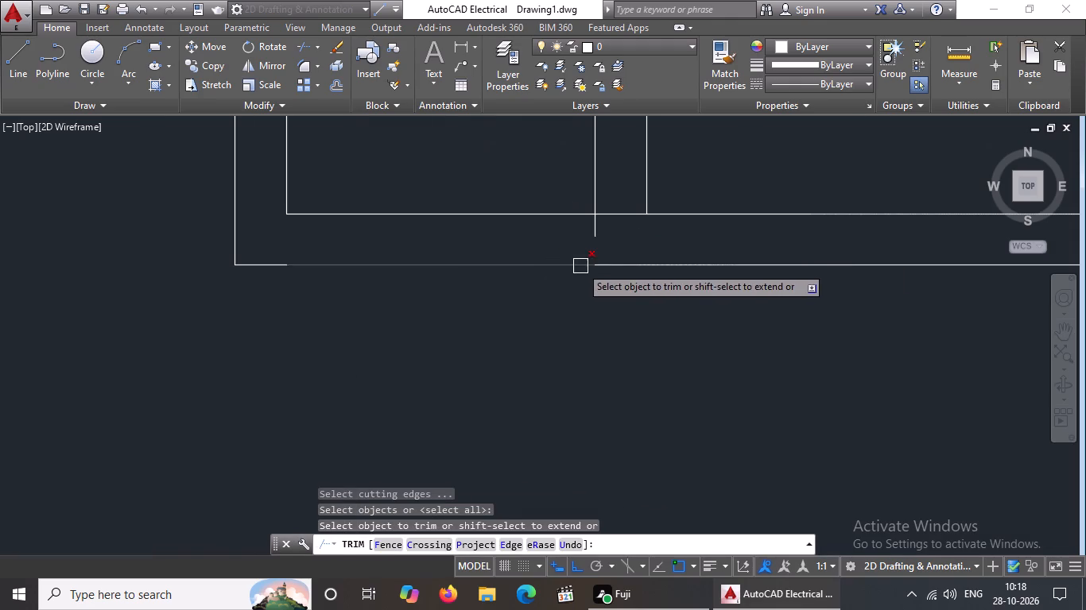
{"action": "left_click", "coordinate": [588, 236]}
{"action": "scroll", "coordinate": [551, 303], "scroll_direction": "down", "scroll_amount": 4}
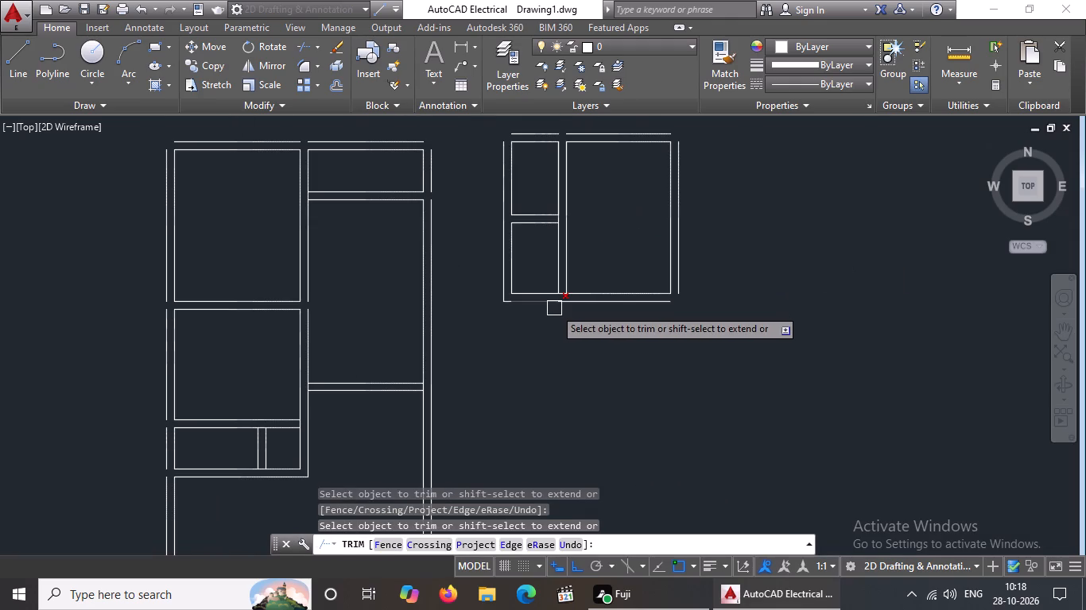
Draw a 4'6" by 4' room extending outward from the top end of the large room's outer right wall line.
{"action": "key", "text": "Escape"}
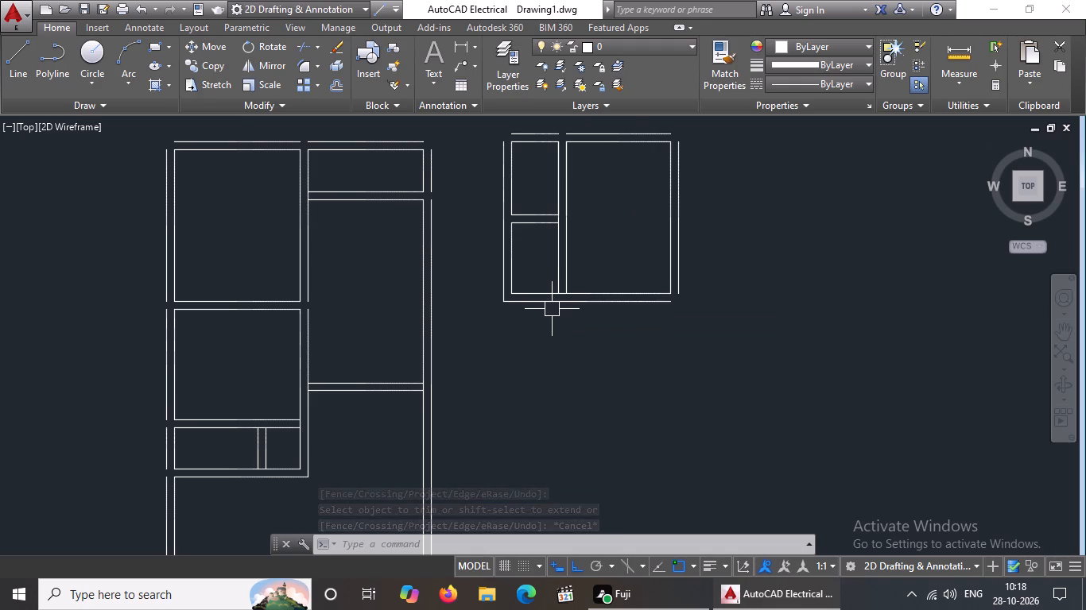
{"action": "middle_click_drag", "start_coordinate": [584, 289], "coordinate": [576, 331]}
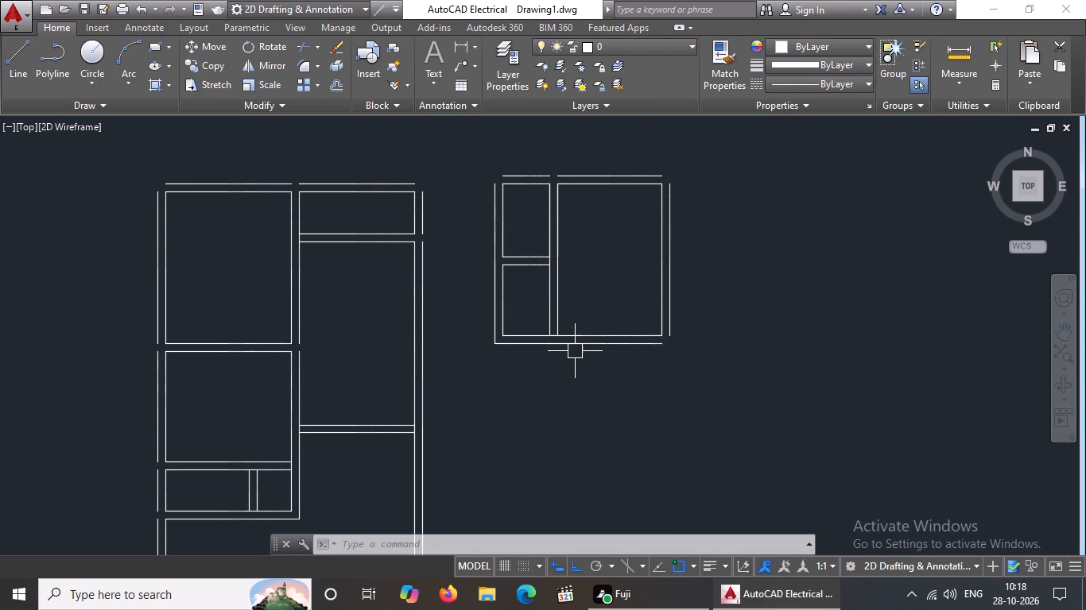
{"action": "scroll", "coordinate": [642, 327], "scroll_direction": "down", "scroll_amount": 2}
{"action": "left_click_drag", "start_coordinate": [25, 66], "coordinate": [149, 120]}
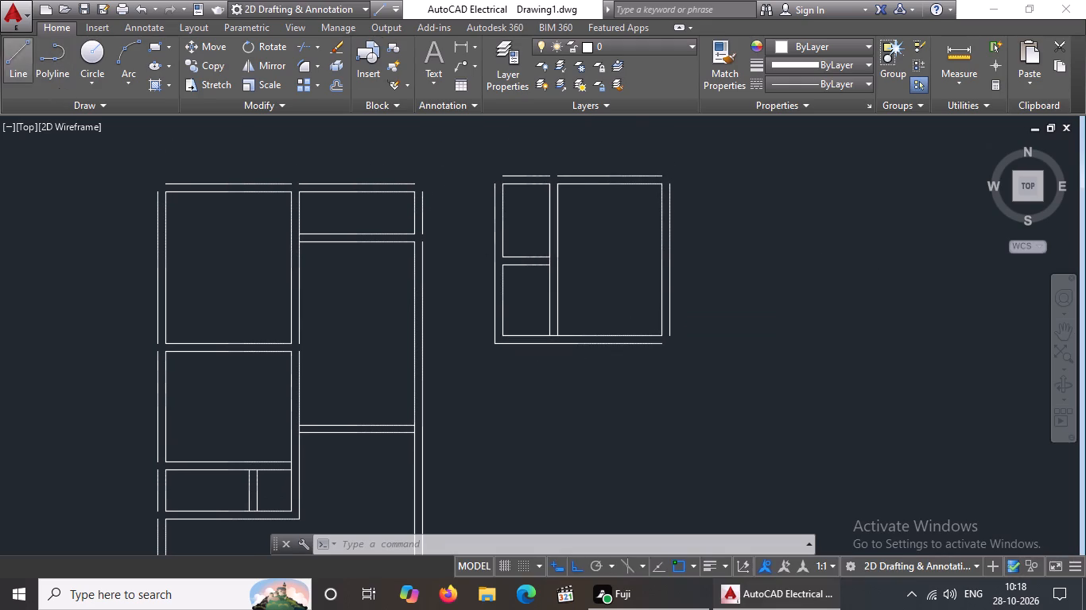
{"action": "key", "text": "Escape"}
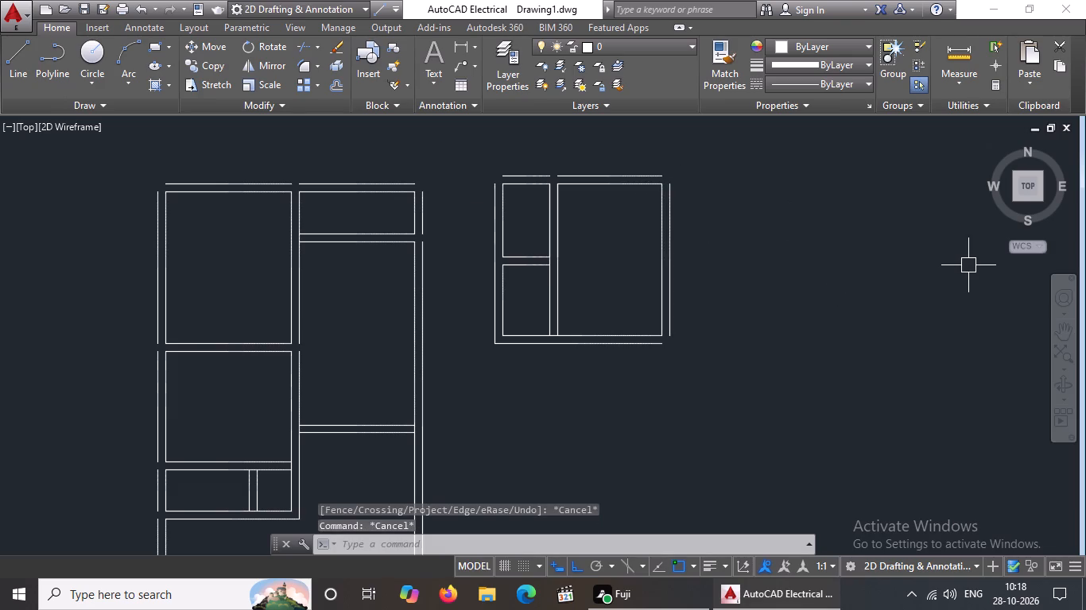
{"action": "key", "text": "l"}
{"action": "key", "text": "Return"}
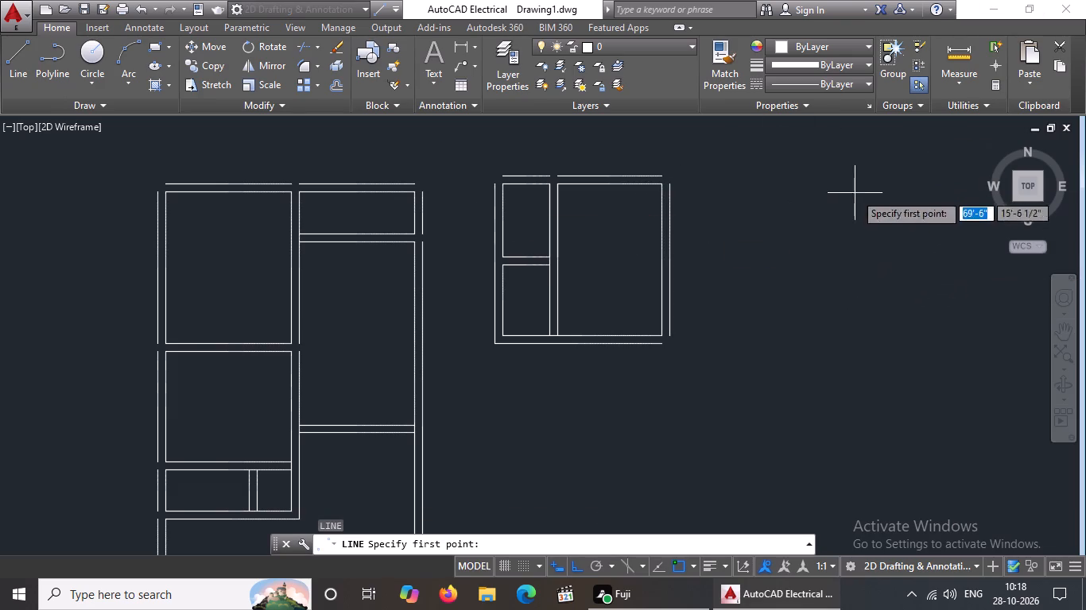
{"action": "left_click_drag", "start_coordinate": [669, 183], "coordinate": [761, 191]}
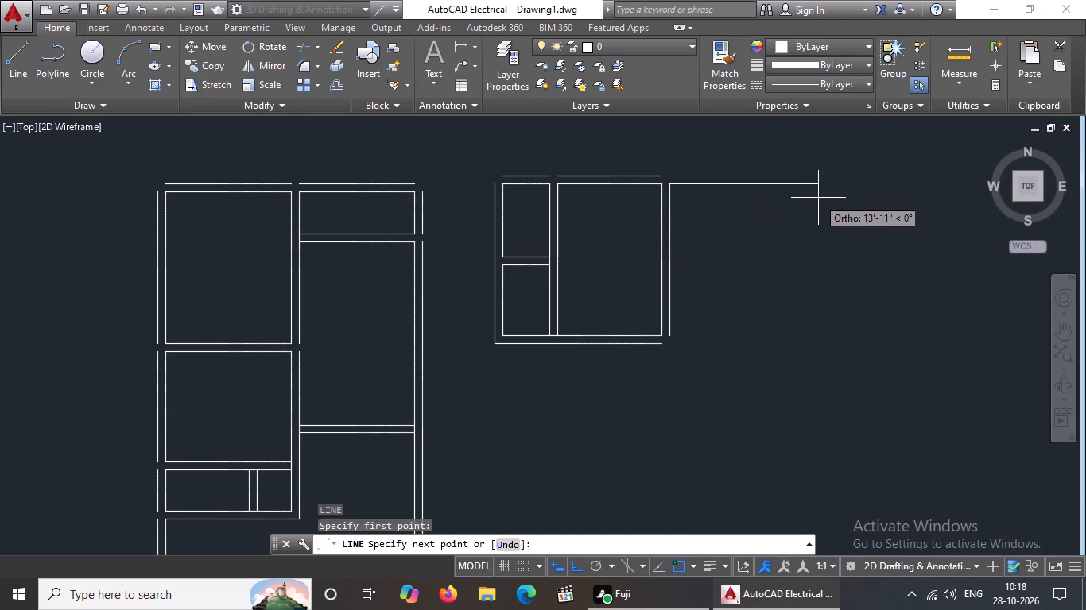
{"action": "type", "text": "4'6\""}
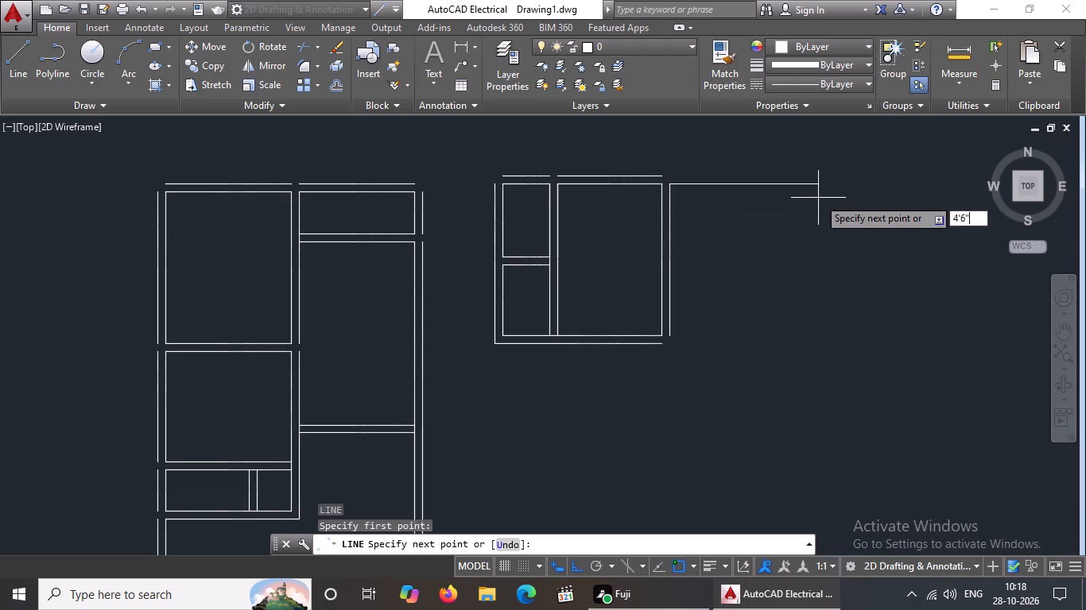
{"action": "key", "text": "Return"}
{"action": "type", "text": "4'"}
{"action": "key", "text": "Return"}
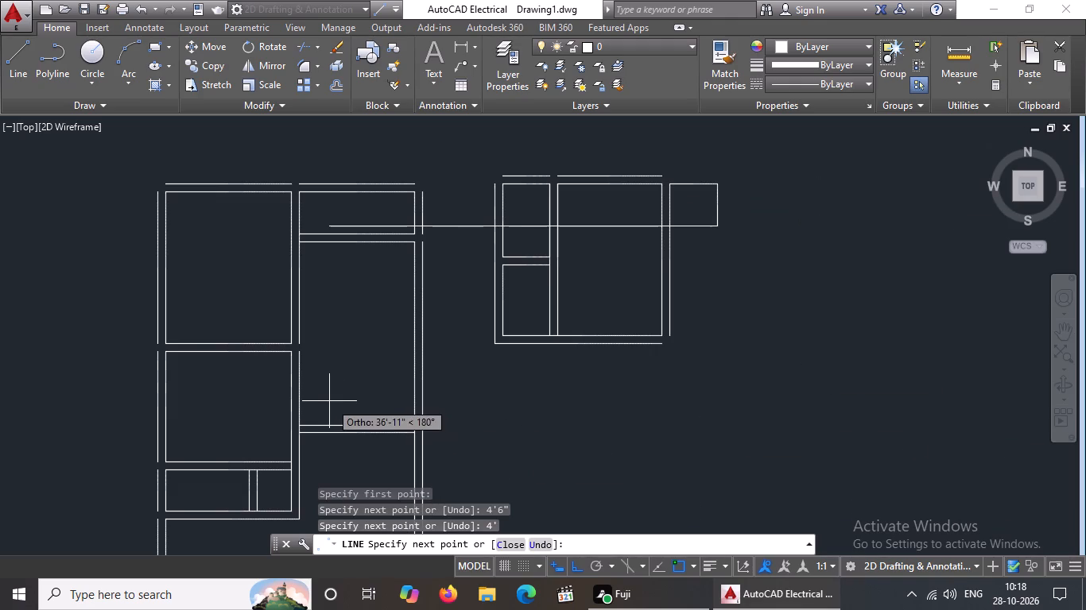
{"action": "type", "text": "4'6\""}
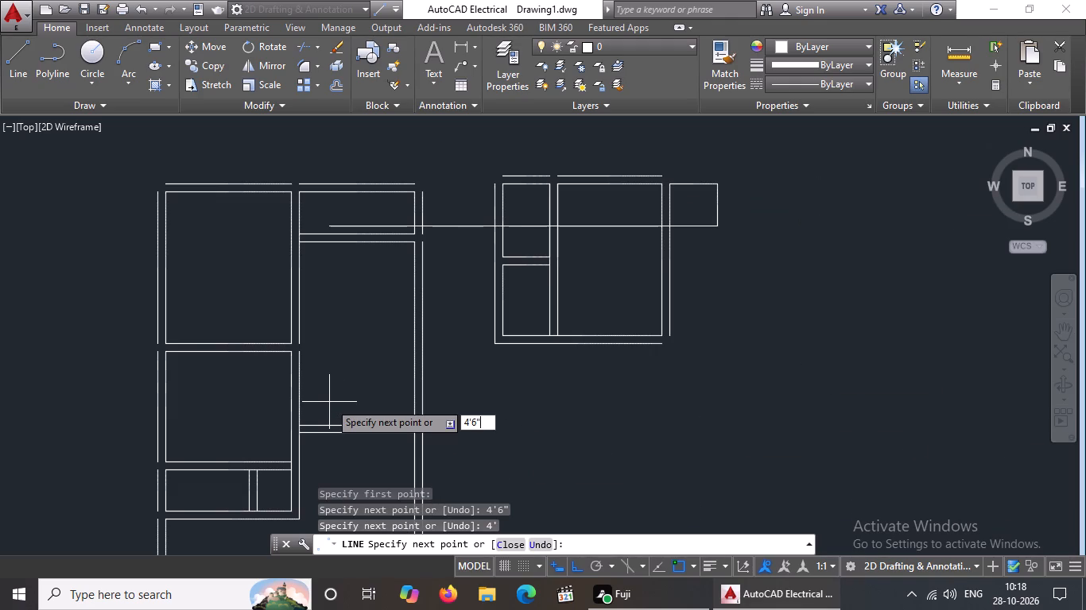
{"action": "key", "text": "Return"}
{"action": "key", "text": "Return"}
Offset the new small room's top, right and bottom lines 9" outward.
{"action": "key", "text": "o"}
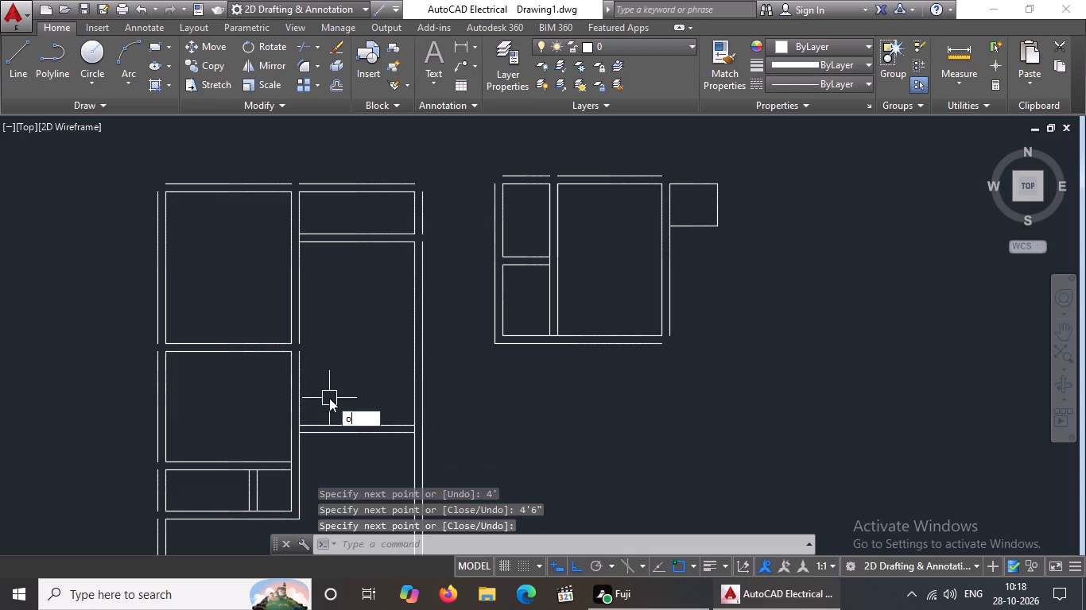
{"action": "key", "text": "Return"}
{"action": "type", "text": "9\""}
{"action": "key", "text": "Return"}
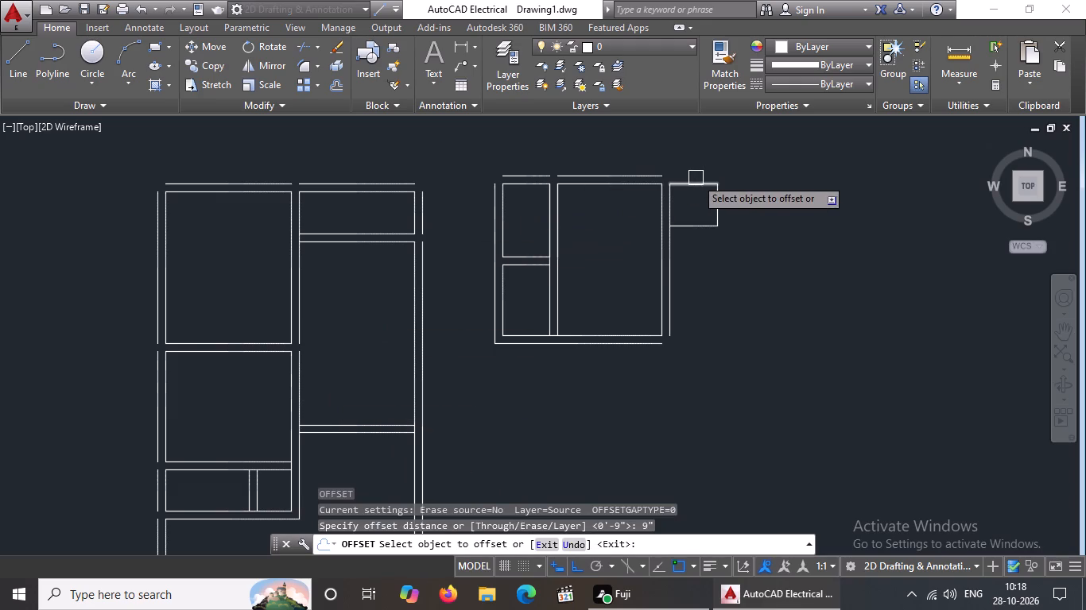
{"action": "left_click_drag", "start_coordinate": [696, 187], "coordinate": [703, 162]}
{"action": "left_click_drag", "start_coordinate": [704, 158], "coordinate": [705, 165]}
{"action": "left_click_drag", "start_coordinate": [719, 211], "coordinate": [740, 207]}
{"action": "left_click_drag", "start_coordinate": [797, 203], "coordinate": [752, 232]}
{"action": "left_click", "coordinate": [696, 226]}
{"action": "left_click_drag", "start_coordinate": [700, 347], "coordinate": [699, 338]}
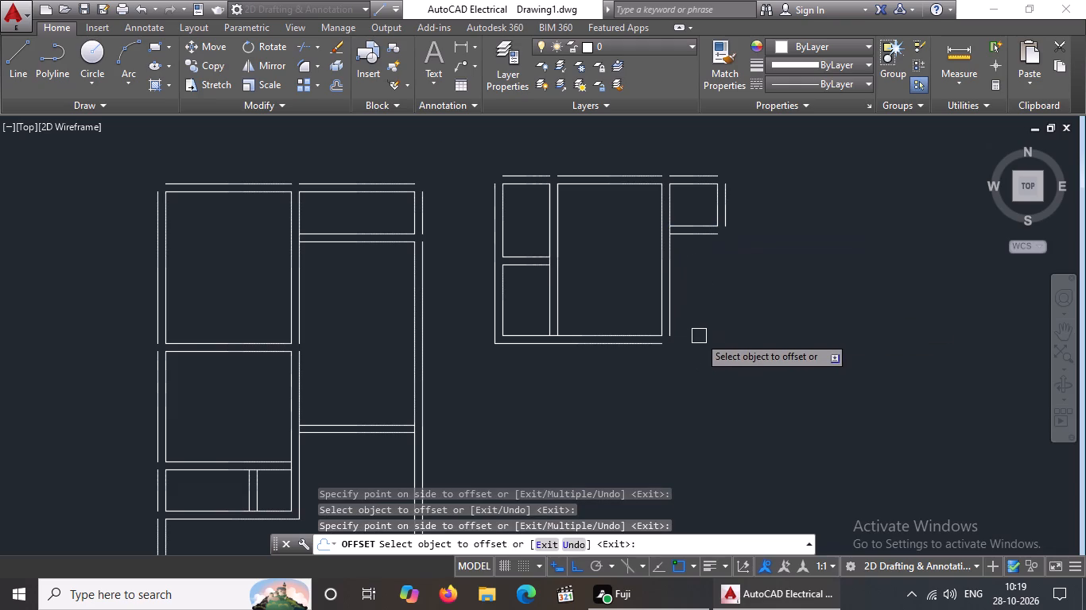
{"action": "key", "text": "Escape"}
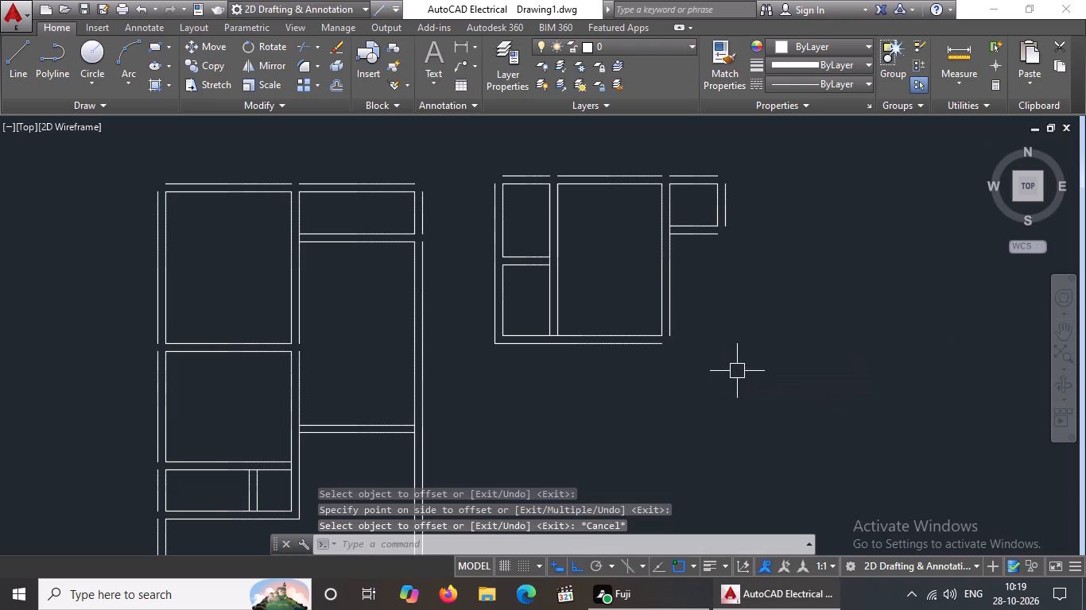
Draw an 8' wide by 10' deep room directly below the small room, starting at its lower wall line's left end.
{"action": "key", "text": "l"}
{"action": "key", "text": "Return"}
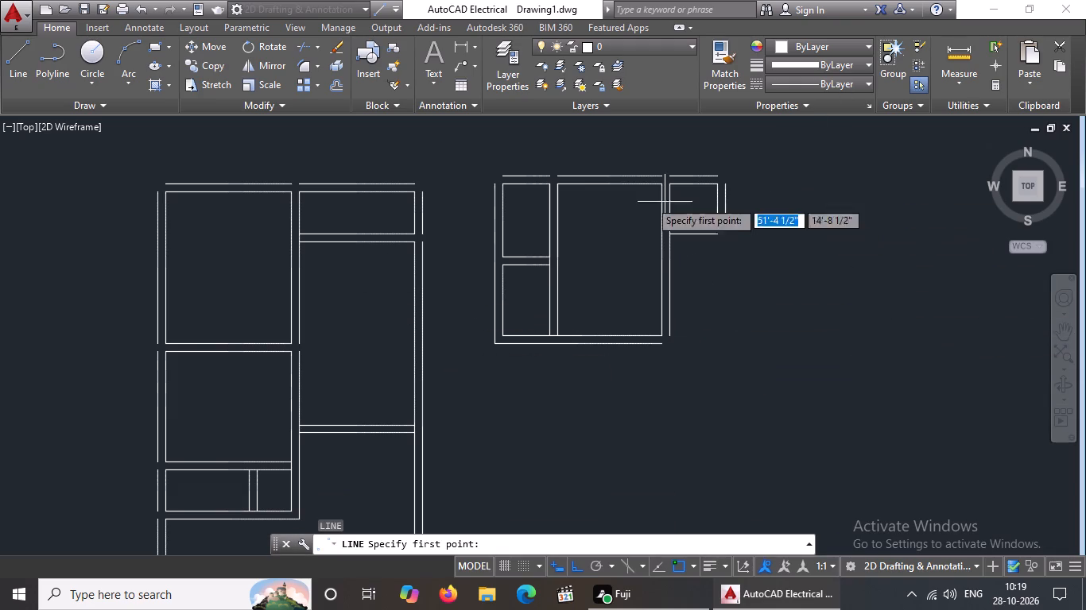
{"action": "left_click_drag", "start_coordinate": [673, 234], "coordinate": [737, 243]}
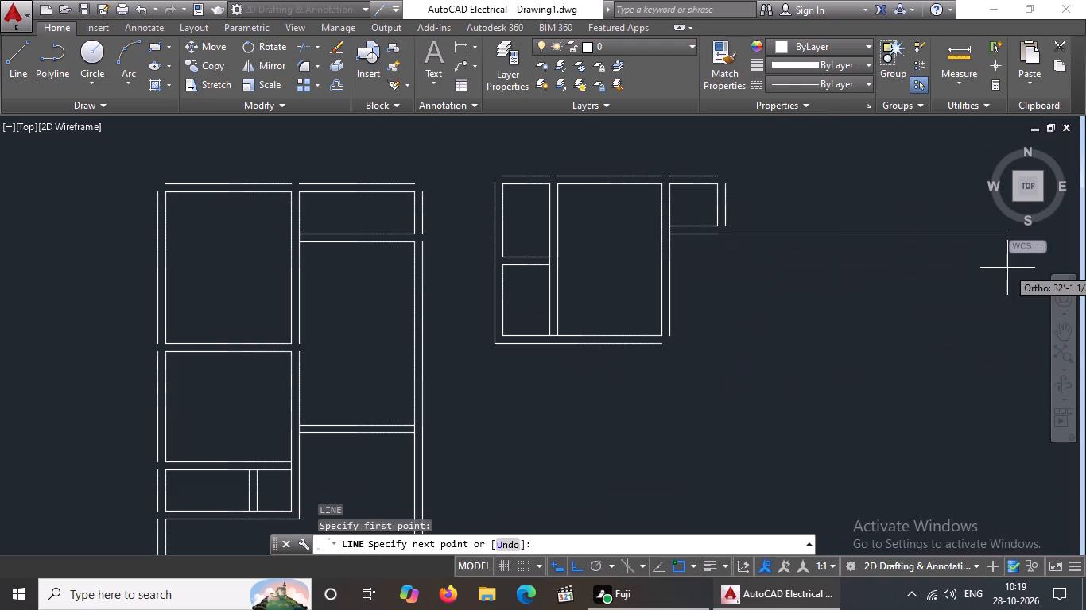
{"action": "type", "text": "8'"}
{"action": "key", "text": "Return"}
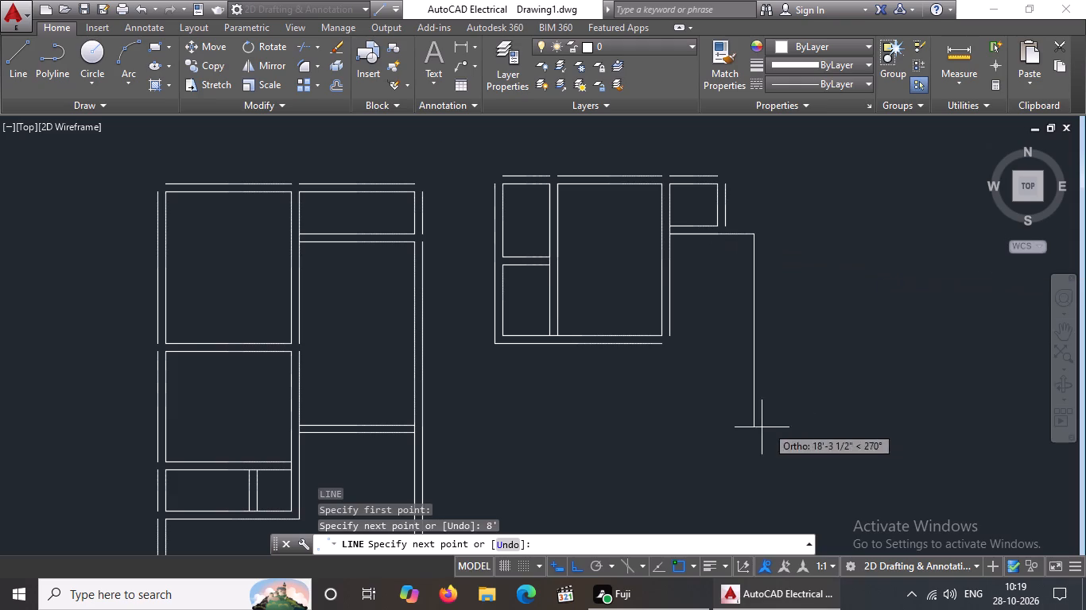
{"action": "type", "text": "10'"}
{"action": "key", "text": "Return"}
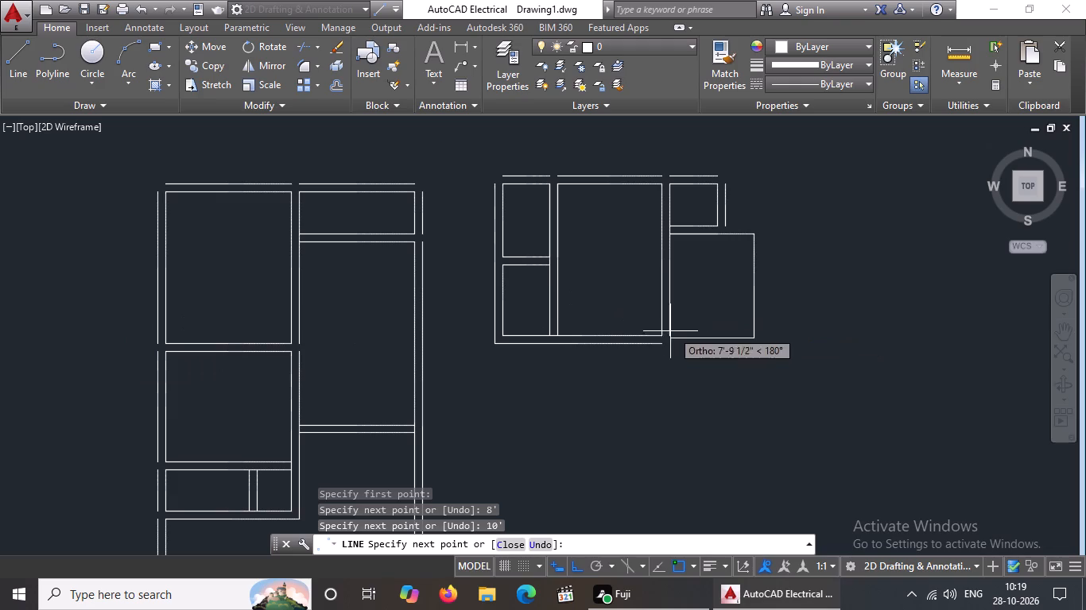
{"action": "scroll", "coordinate": [668, 338], "scroll_direction": "up", "scroll_amount": 3}
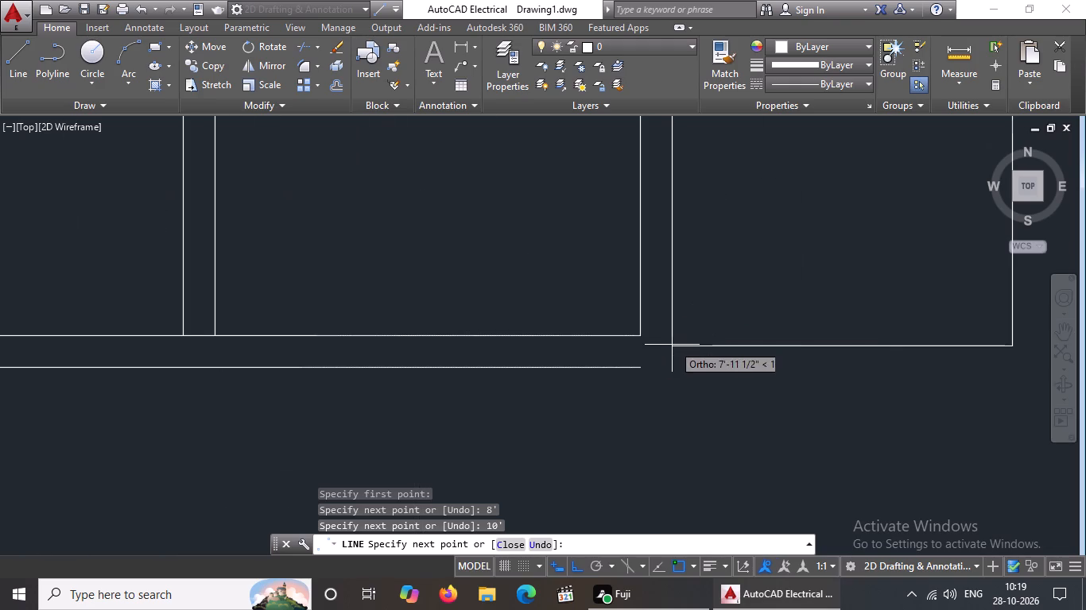
{"action": "left_click", "coordinate": [672, 345]}
{"action": "key", "text": "Escape"}
Fillet the large room's outer right line with the 8' by 10' room's bottom line at zero radius.
{"action": "key", "text": "f"}
{"action": "key", "text": "space"}
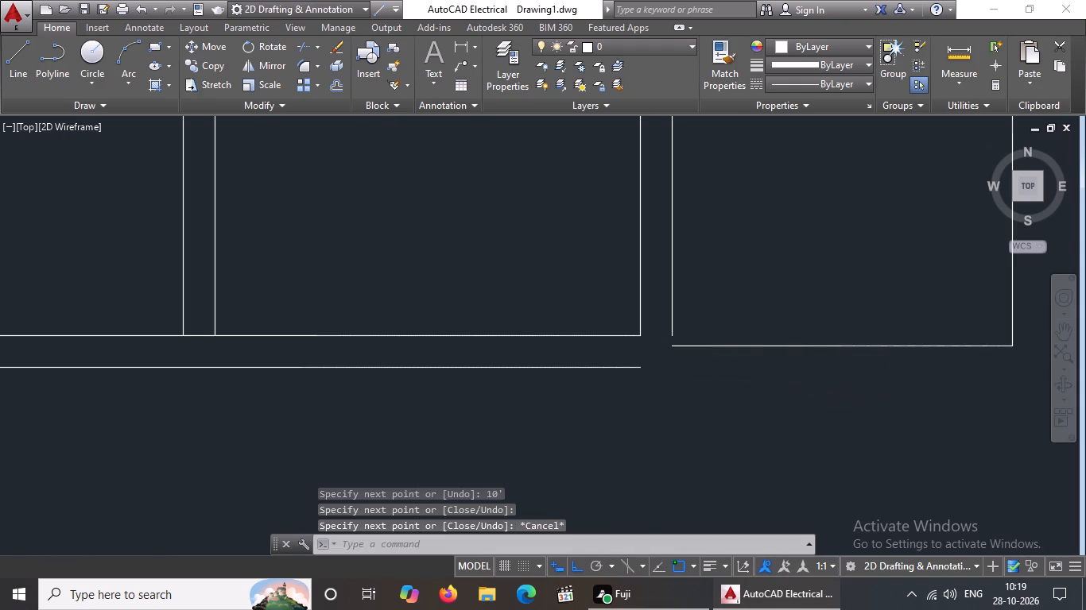
{"action": "left_click", "coordinate": [675, 282]}
{"action": "left_click", "coordinate": [700, 352]}
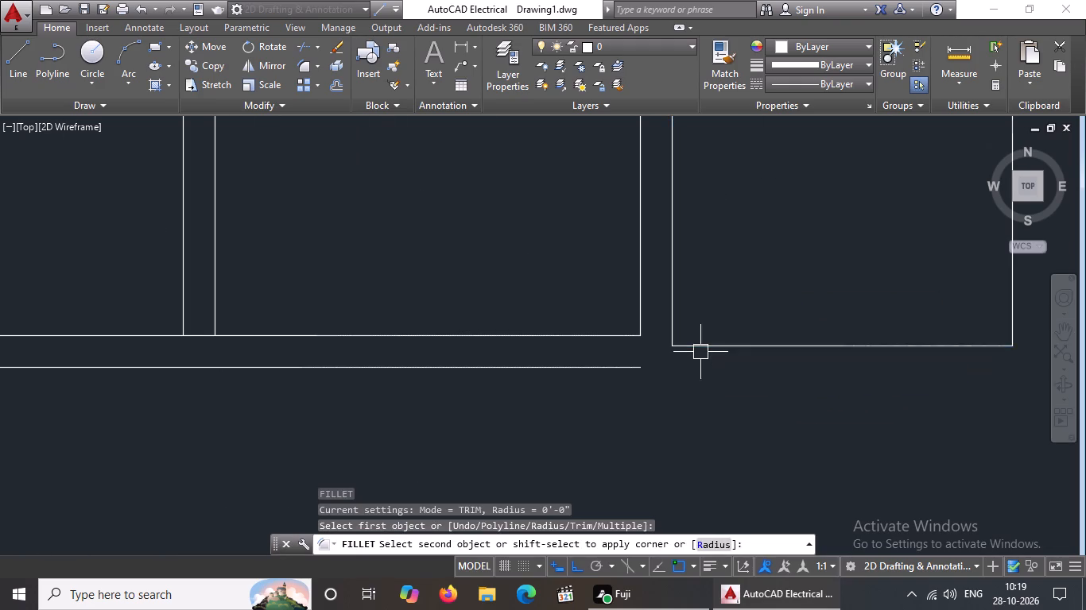
{"action": "scroll", "coordinate": [703, 349], "scroll_direction": "down", "scroll_amount": 5}
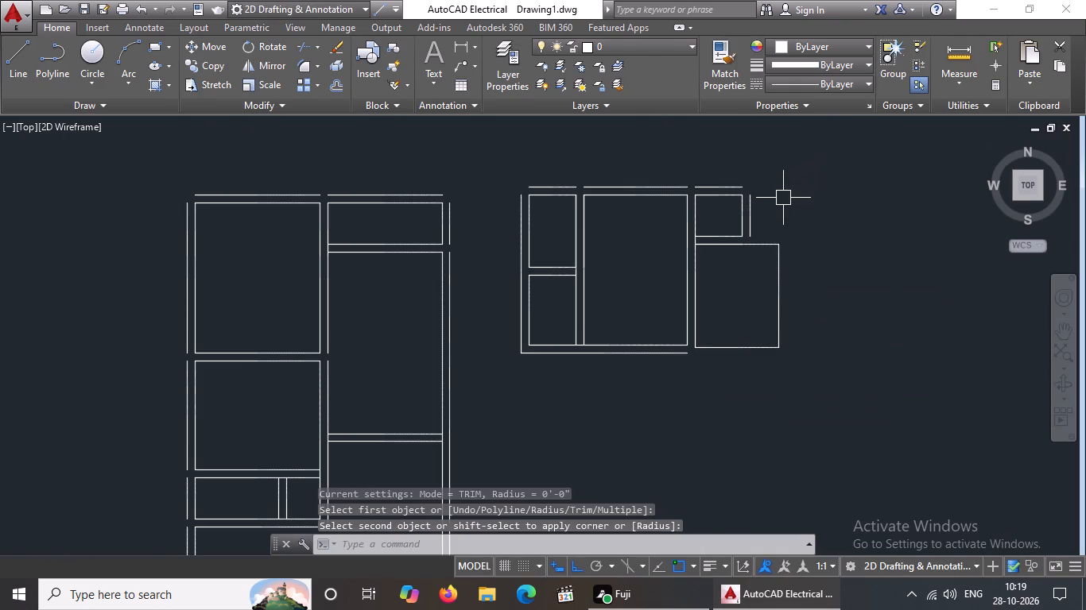
{"action": "key", "text": "Escape"}
Offset the 8' by 10' room's right and bottom lines 9" outward.
{"action": "key", "text": "o"}
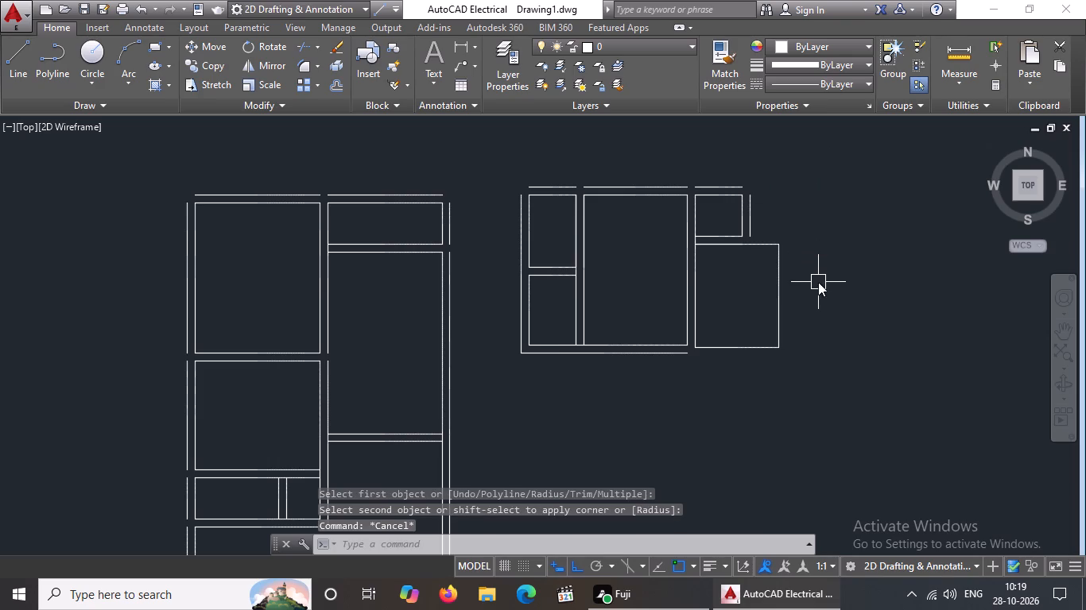
{"action": "key", "text": "Return"}
{"action": "type", "text": "9\""}
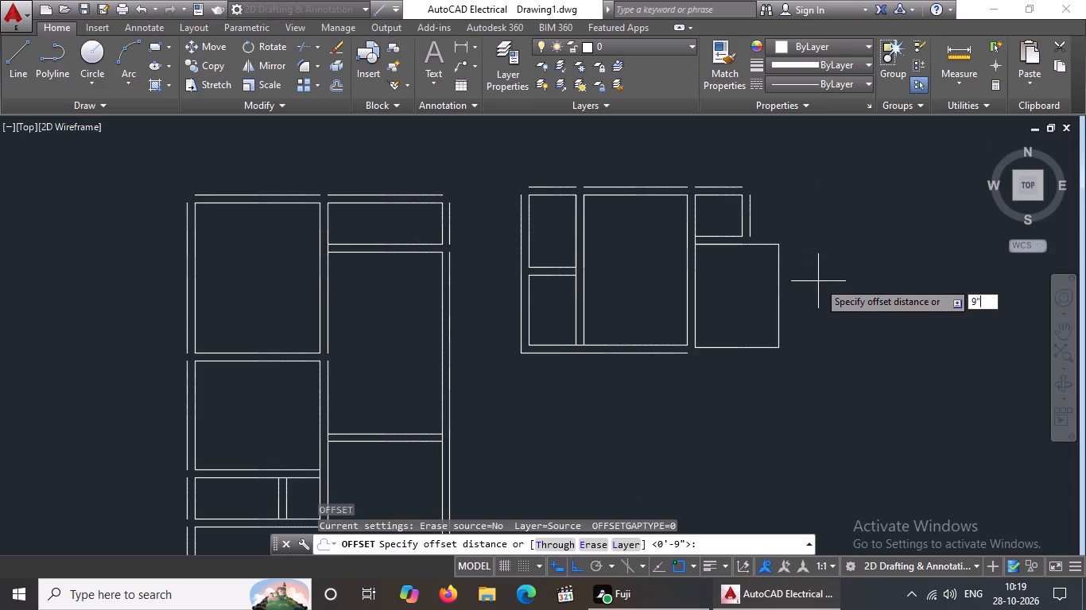
{"action": "key", "text": "Return"}
{"action": "left_click_drag", "start_coordinate": [781, 278], "coordinate": [826, 268]}
{"action": "left_click", "coordinate": [826, 268]}
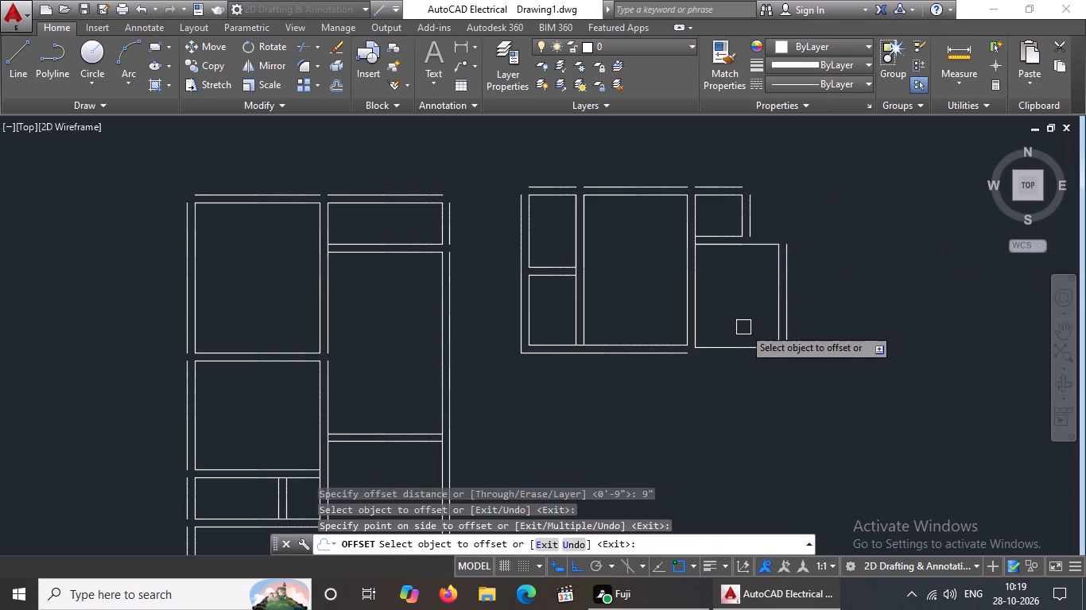
{"action": "left_click", "coordinate": [734, 346]}
{"action": "left_click", "coordinate": [740, 392]}
{"action": "key", "text": "Escape"}
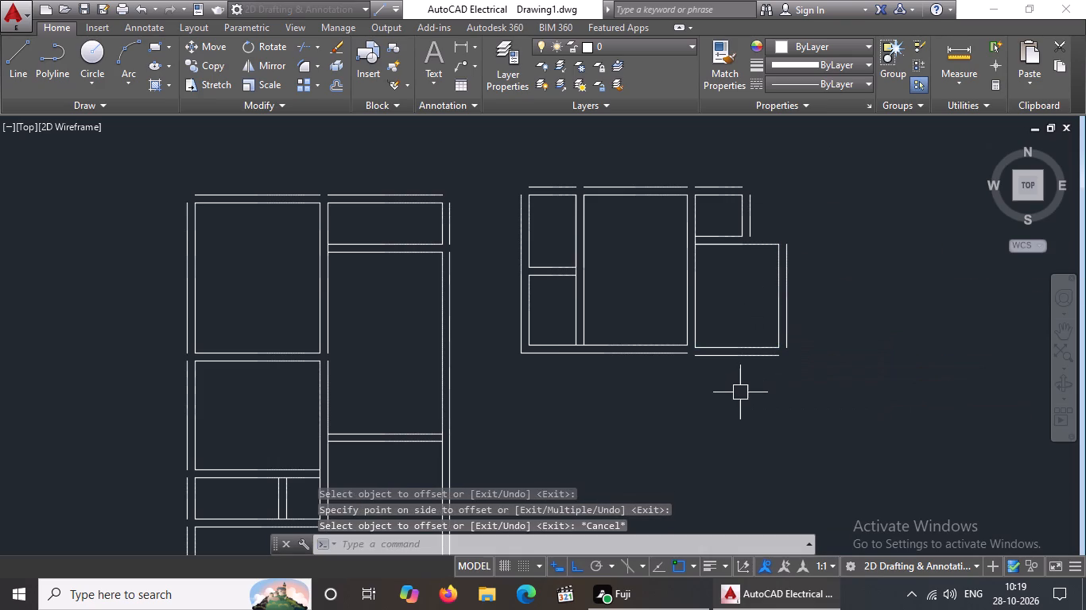
Fillet the small upper room's outer top line with the 8' by 10' room's outer right line at zero radius.
{"action": "key", "text": "f"}
{"action": "key", "text": "Return"}
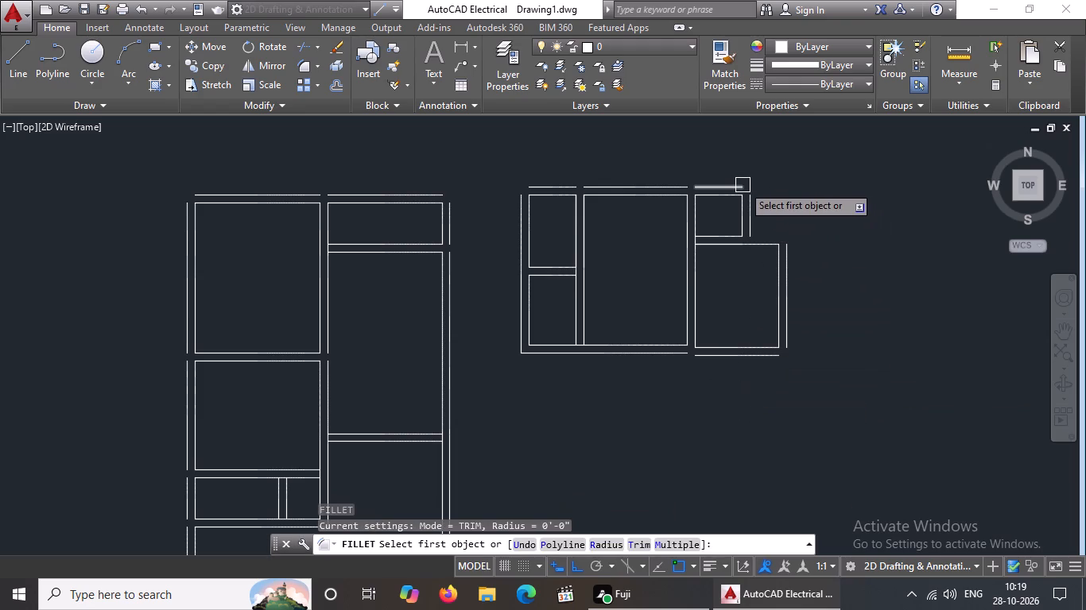
{"action": "left_click", "coordinate": [728, 182]}
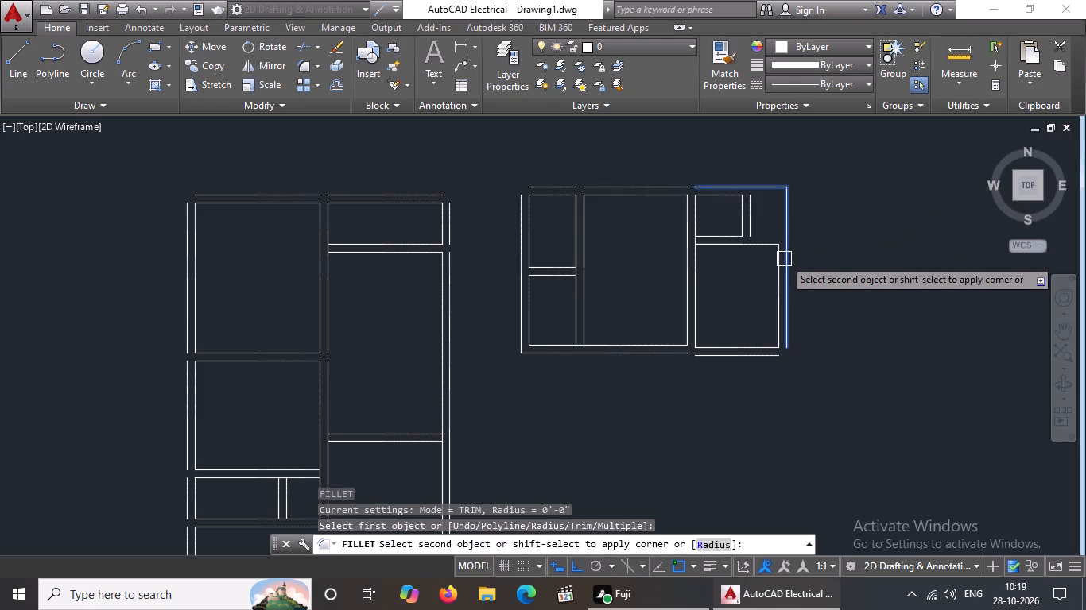
{"action": "left_click", "coordinate": [784, 259]}
Fillet the small upper room's inner top line with the 8' by 10' room's inner right line at zero radius.
{"action": "key", "text": "f"}
{"action": "key", "text": "Return"}
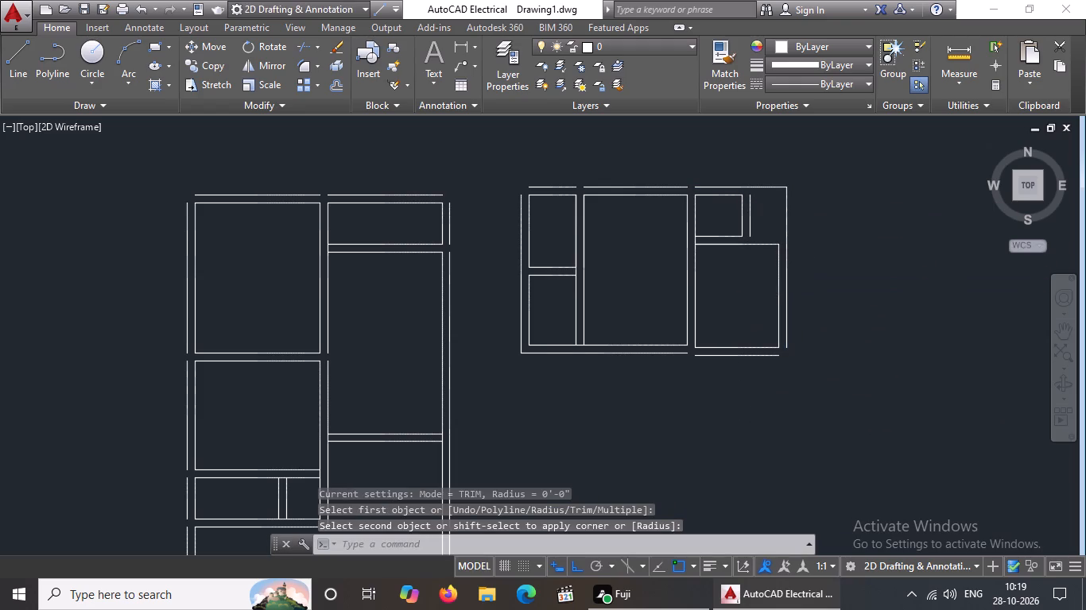
{"action": "left_click", "coordinate": [716, 200]}
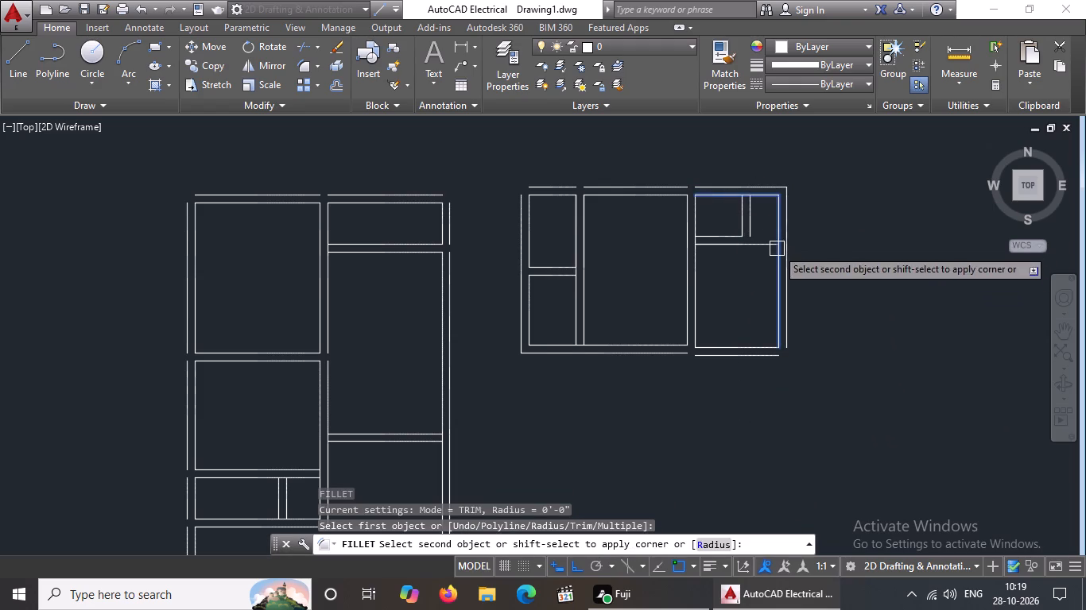
{"action": "left_click", "coordinate": [775, 267]}
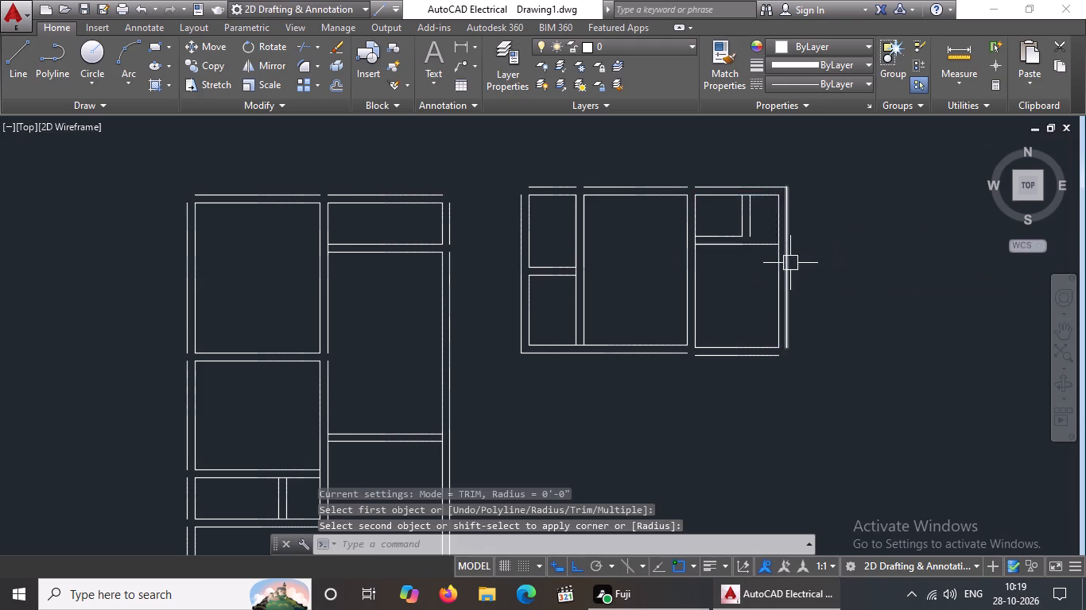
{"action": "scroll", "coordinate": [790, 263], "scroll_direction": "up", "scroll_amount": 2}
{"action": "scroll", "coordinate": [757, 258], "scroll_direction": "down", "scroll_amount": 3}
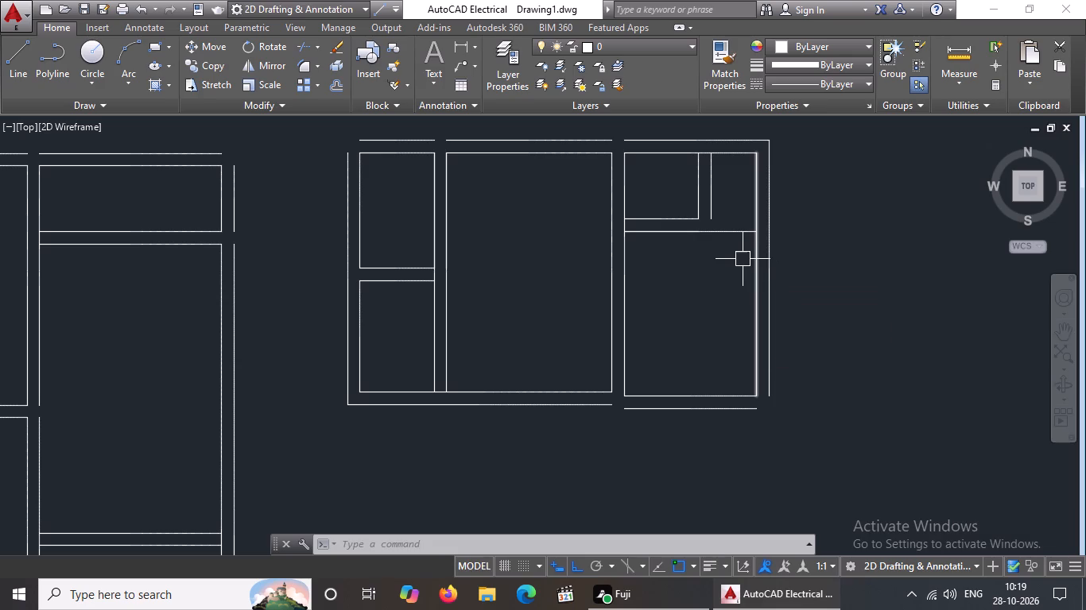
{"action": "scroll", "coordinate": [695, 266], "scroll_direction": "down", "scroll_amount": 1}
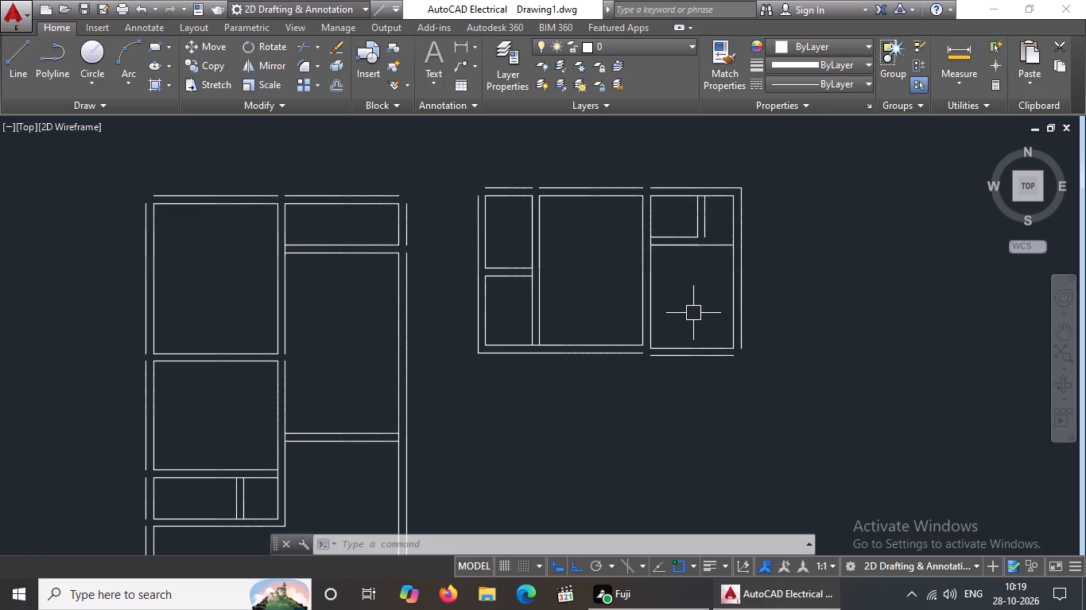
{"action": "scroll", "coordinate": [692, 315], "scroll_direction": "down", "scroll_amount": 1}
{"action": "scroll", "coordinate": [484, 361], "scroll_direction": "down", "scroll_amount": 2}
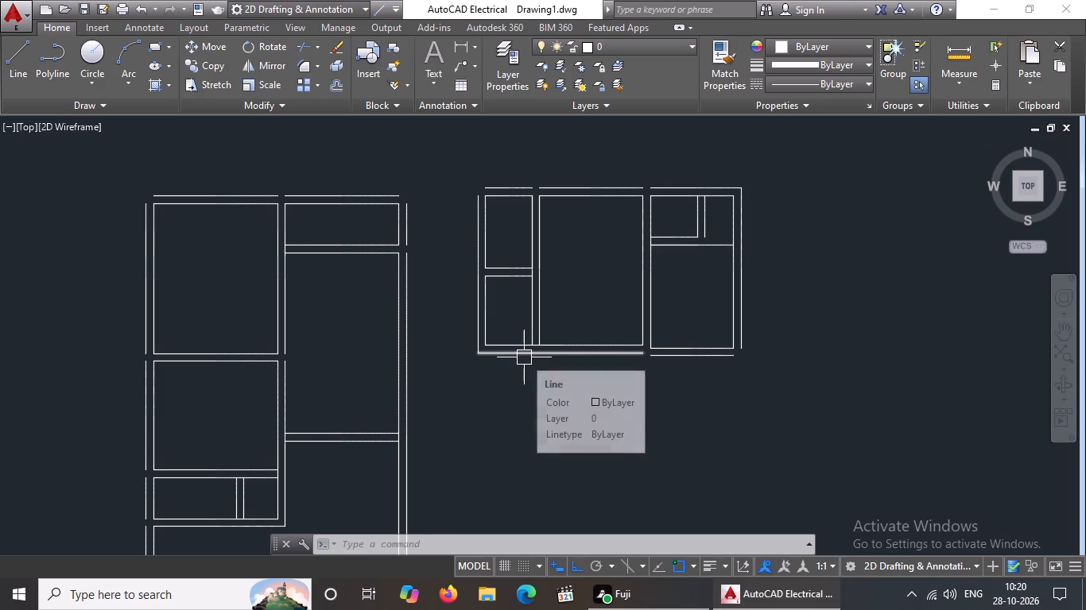
Draw a 9" line straight down from the inner bottom-left corner of the right-hand plan's lower-left room.
{"action": "left_click_drag", "start_coordinate": [11, 63], "coordinate": [16, 70]}
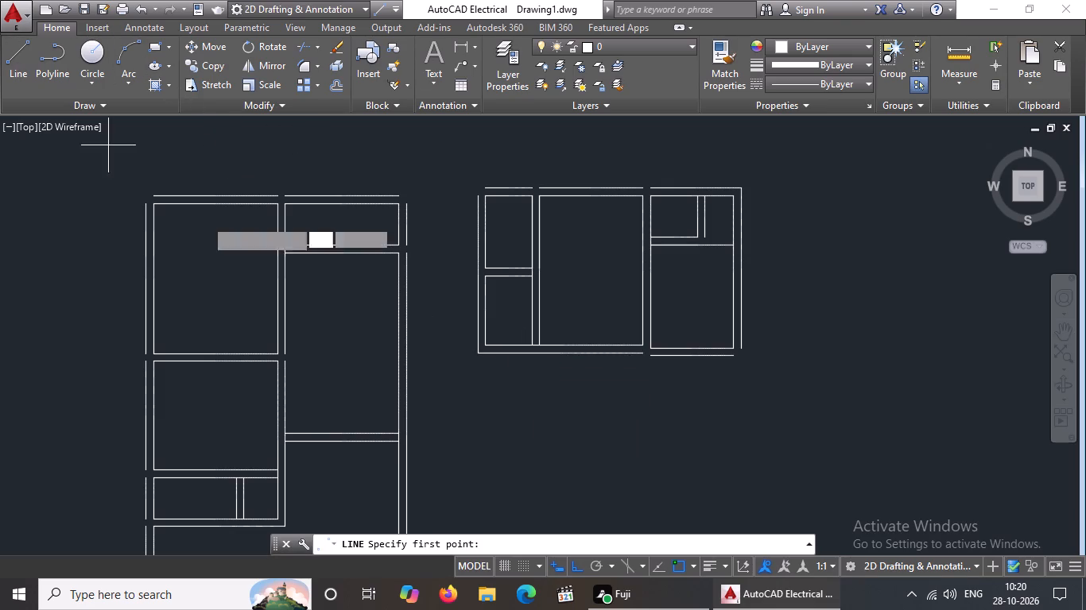
{"action": "scroll", "coordinate": [496, 348], "scroll_direction": "up", "scroll_amount": 3}
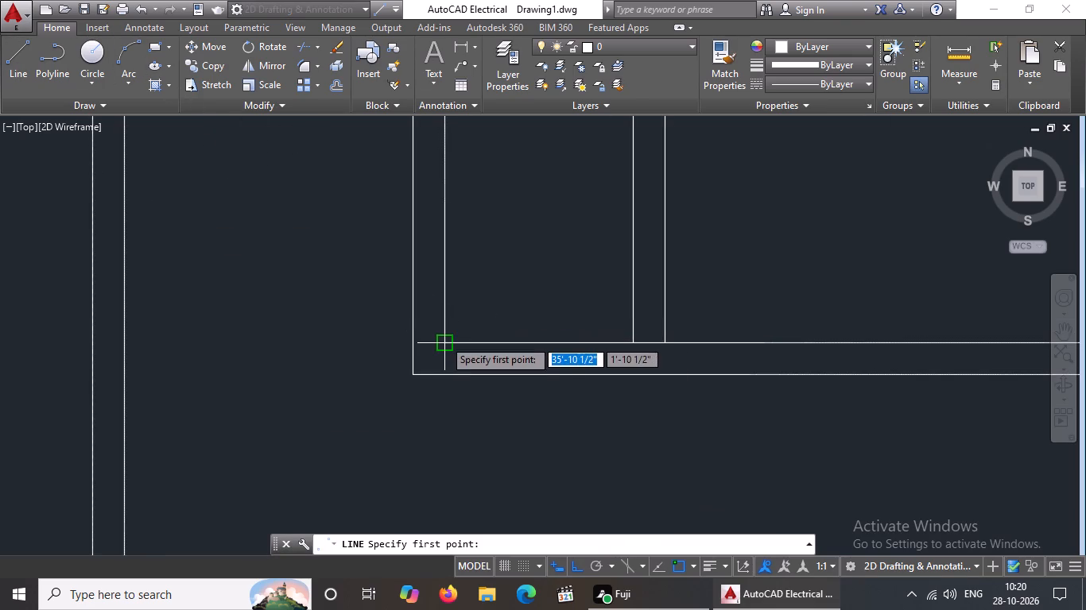
{"action": "left_click", "coordinate": [444, 339]}
{"action": "key", "text": "9"}
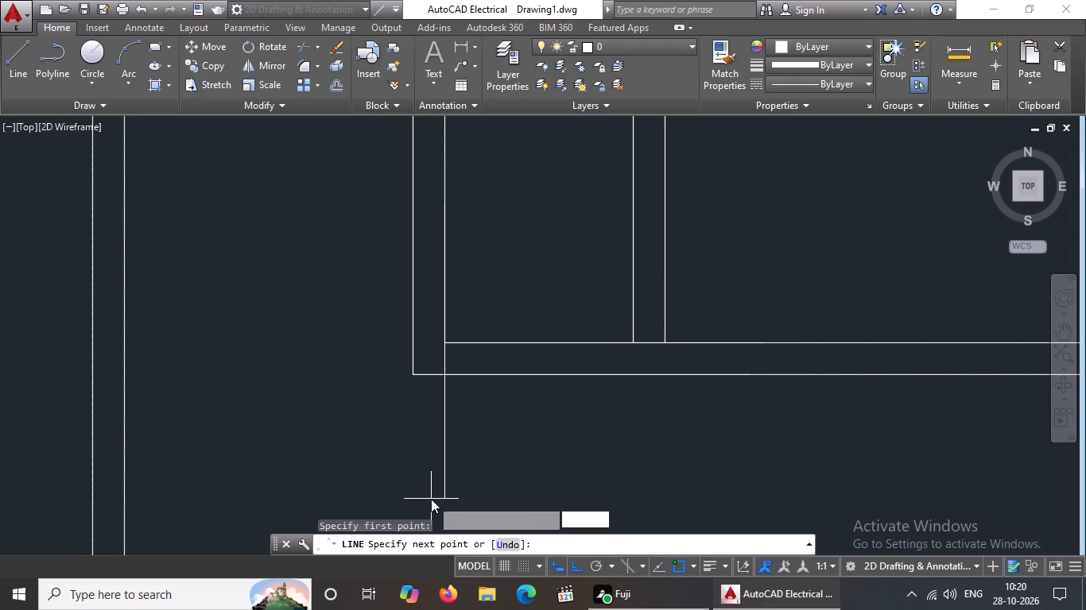
{"action": "key", "text": "shift+quotedbl"}
{"action": "key", "text": "Return"}
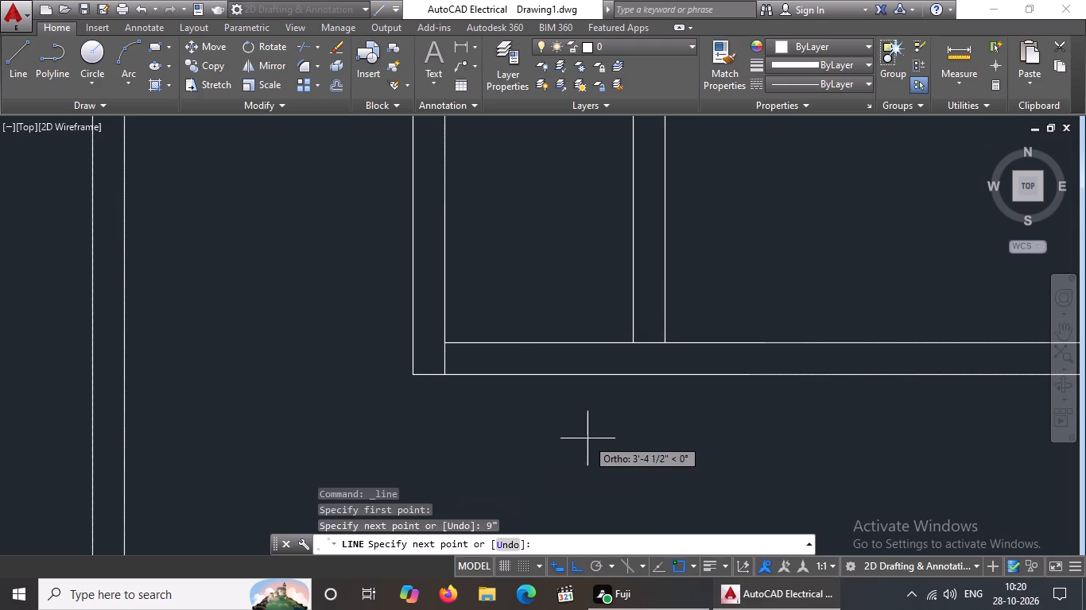
Continue the line 4' down, 7' right and 4' up to outline a 7' by 4' room below the wall.
{"action": "scroll", "coordinate": [588, 437], "scroll_direction": "down", "scroll_amount": 3}
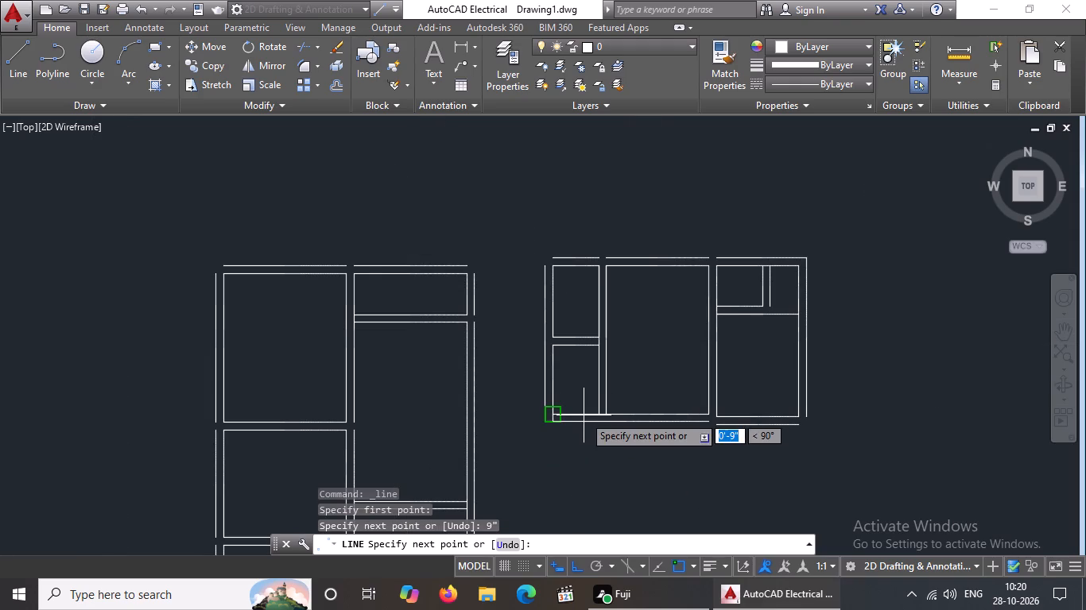
{"action": "middle_click_drag", "start_coordinate": [567, 462], "coordinate": [584, 380]}
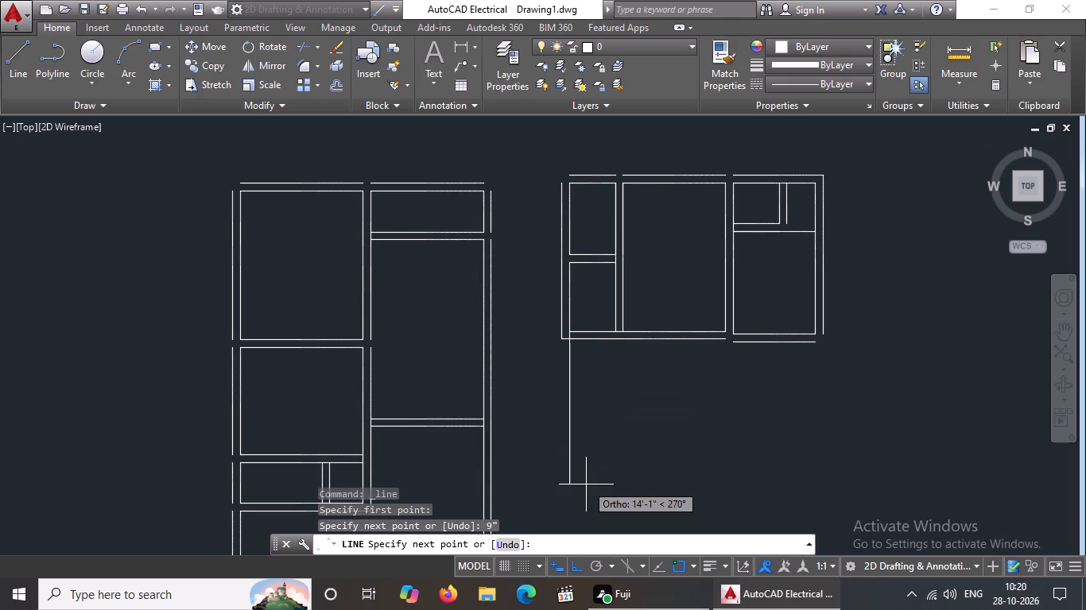
{"action": "type", "text": "4'"}
{"action": "key", "text": "Return"}
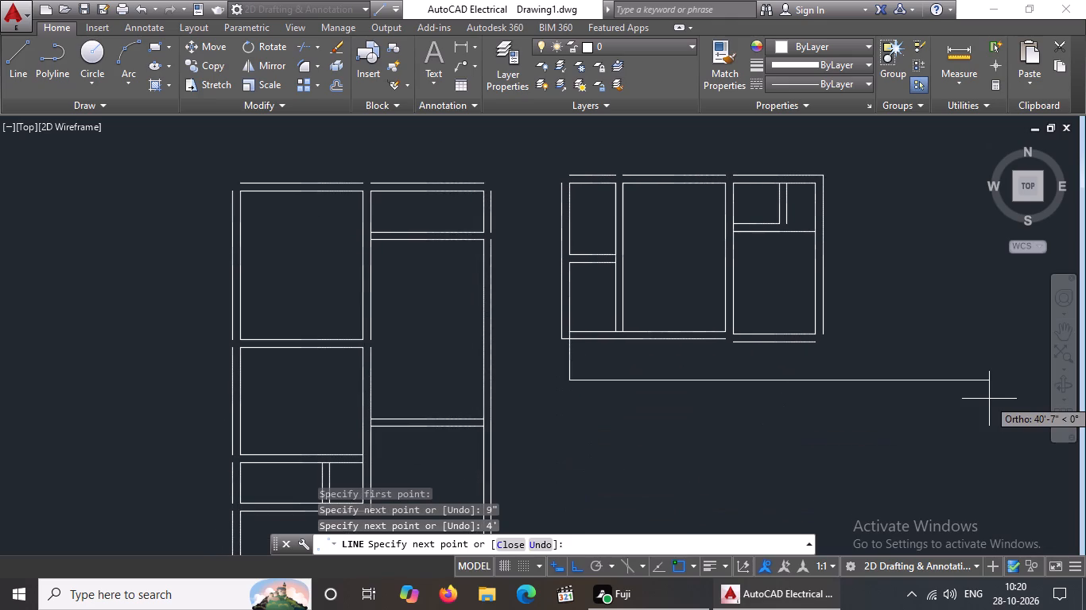
{"action": "key", "text": "7"}
{"action": "key", "text": "apostrophe"}
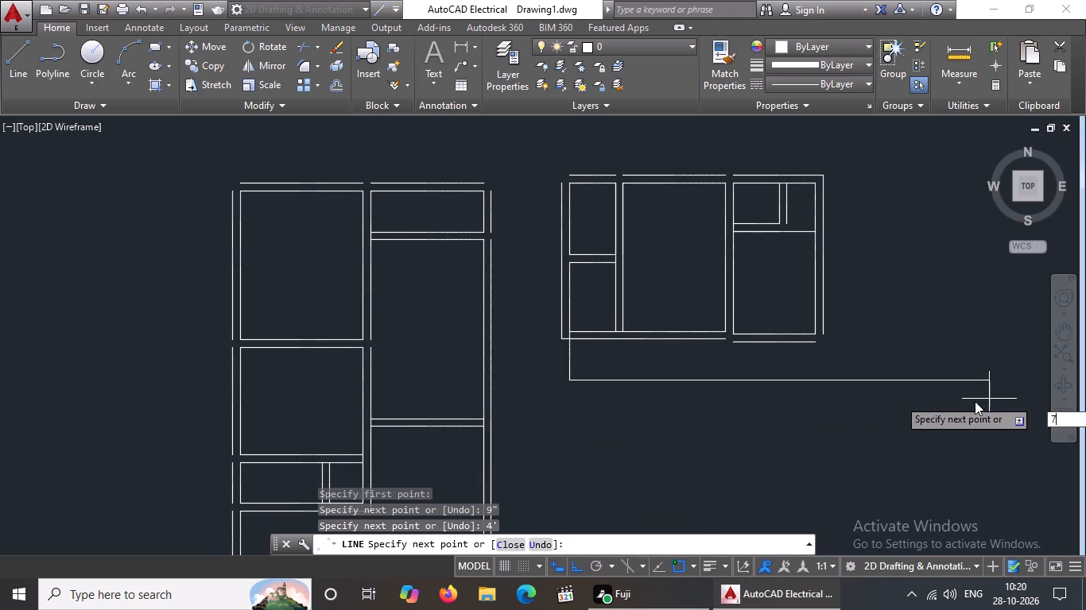
{"action": "key", "text": "Return"}
{"action": "key", "text": "4"}
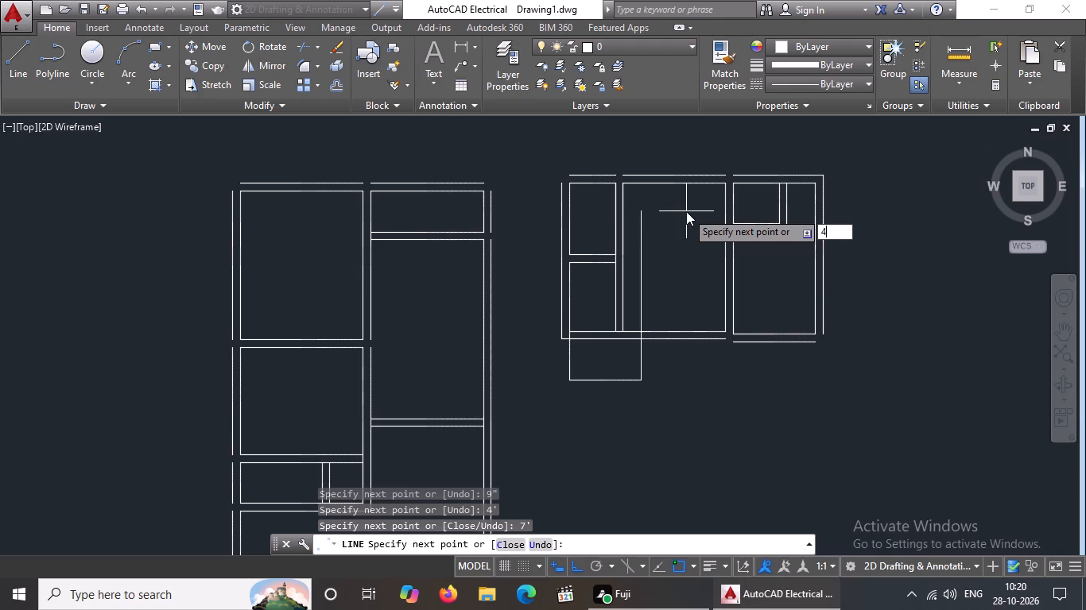
{"action": "key", "text": "apostrophe"}
{"action": "key", "text": "Return"}
{"action": "key", "text": "Return"}
{"action": "key", "text": "Escape"}
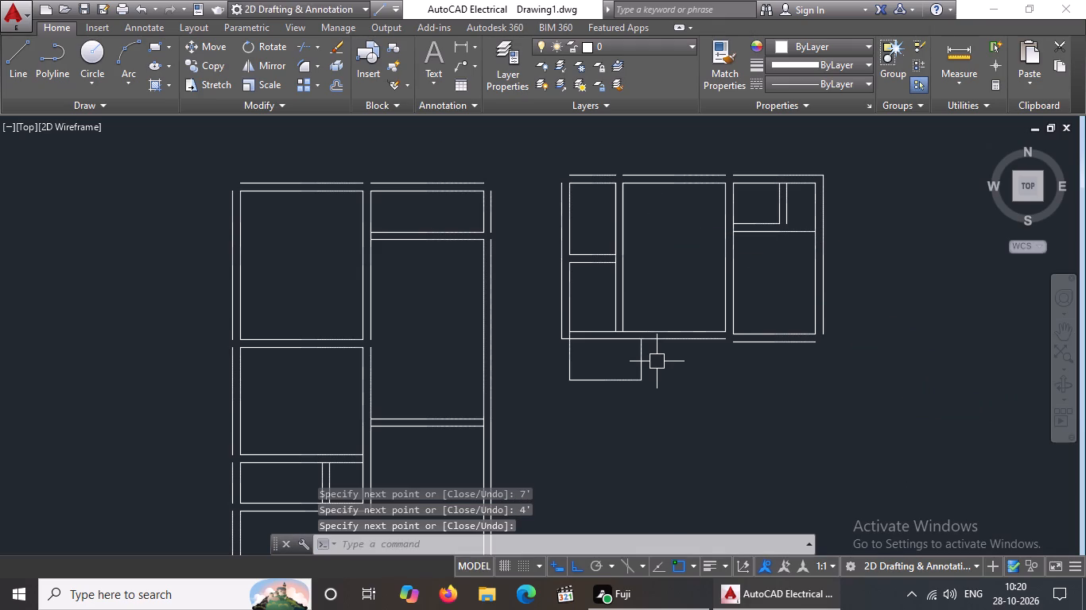
Offset the 7' by 4' room's left, bottom and right lines 9" outward.
{"action": "key", "text": "o"}
{"action": "key", "text": "Return"}
{"action": "type", "text": "9\""}
{"action": "key", "text": "Return"}
{"action": "left_click", "coordinate": [568, 367]}
{"action": "left_click_drag", "start_coordinate": [483, 374], "coordinate": [496, 374]}
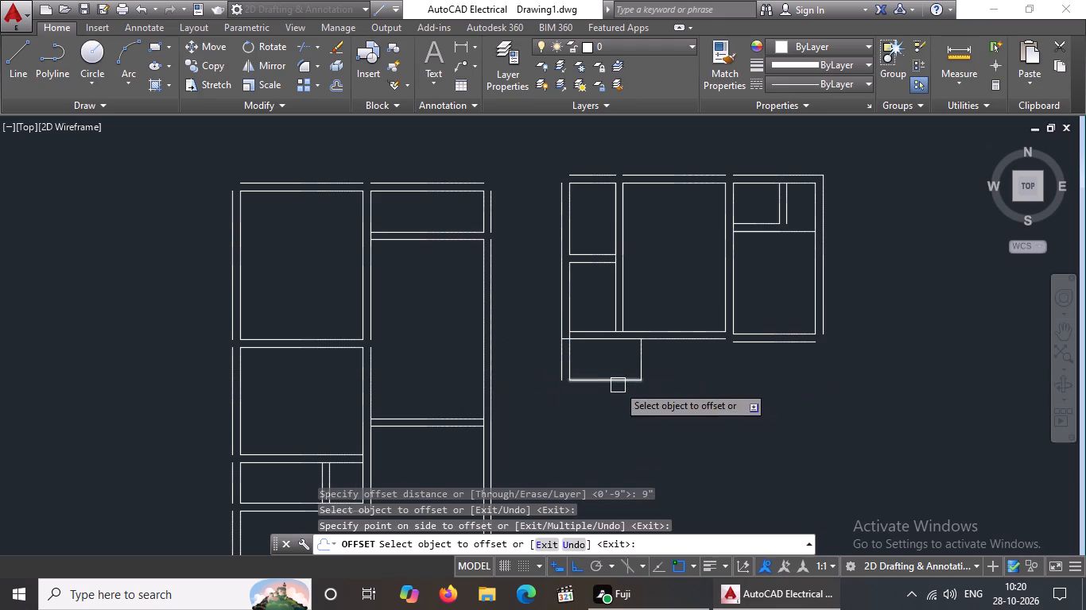
{"action": "left_click", "coordinate": [614, 381]}
{"action": "left_click_drag", "start_coordinate": [619, 434], "coordinate": [631, 415]}
{"action": "left_click_drag", "start_coordinate": [639, 356], "coordinate": [667, 362]}
{"action": "left_click", "coordinate": [725, 374]}
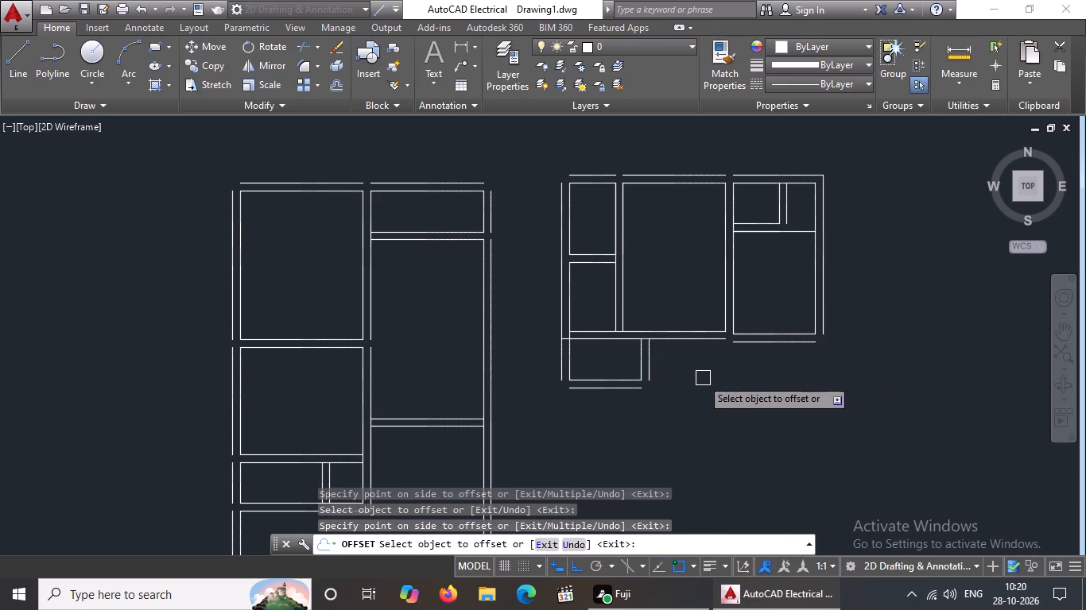
{"action": "key", "text": "Escape"}
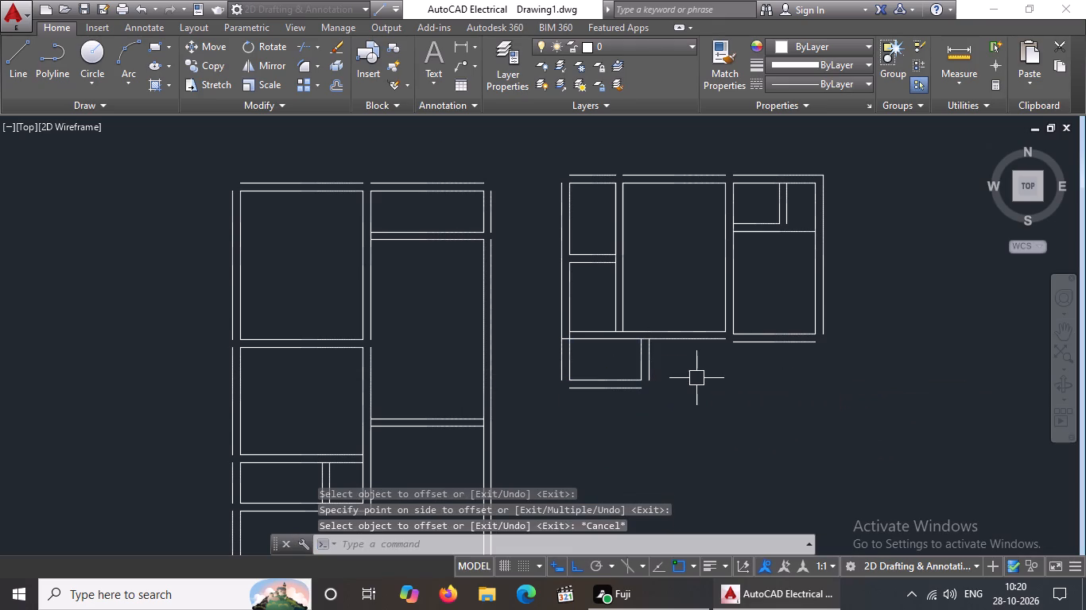
Draw a 12' by 10'6" room with lines starting from the left end of the 7' by 4' room's outer bottom line, extending down and right.
{"action": "key", "text": "l"}
{"action": "key", "text": "Return"}
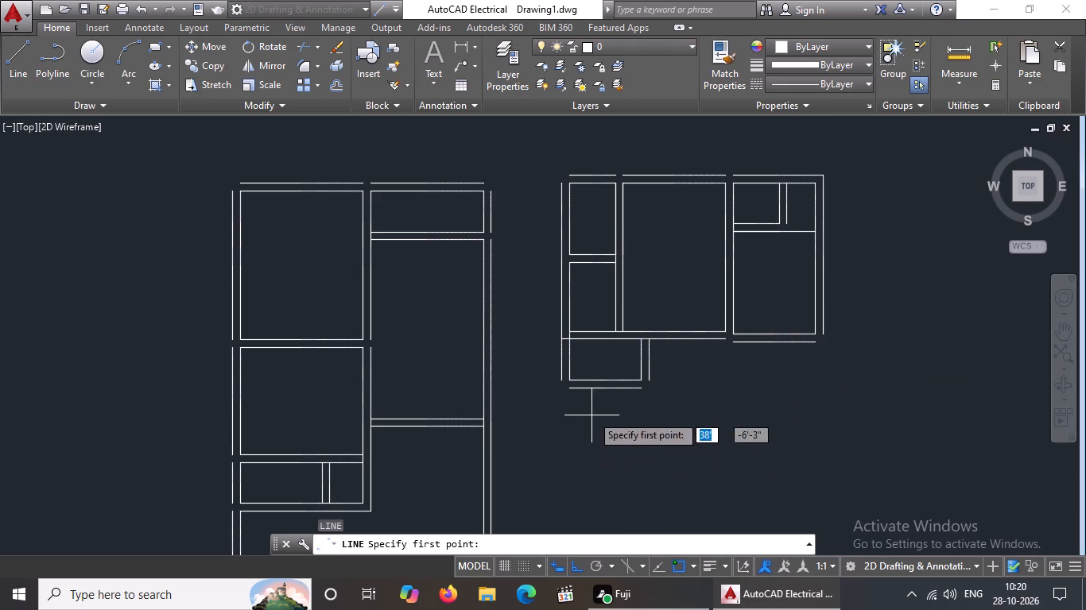
{"action": "scroll", "coordinate": [637, 342], "scroll_direction": "down", "scroll_amount": 2}
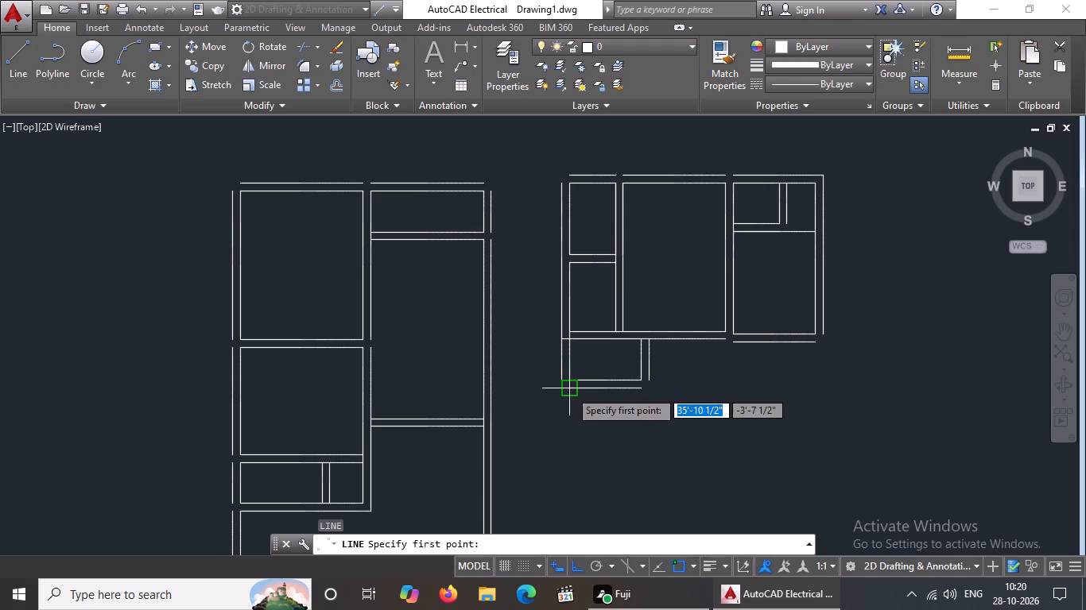
{"action": "left_click_drag", "start_coordinate": [569, 390], "coordinate": [569, 407]}
{"action": "scroll", "coordinate": [606, 344], "scroll_direction": "down", "scroll_amount": 4}
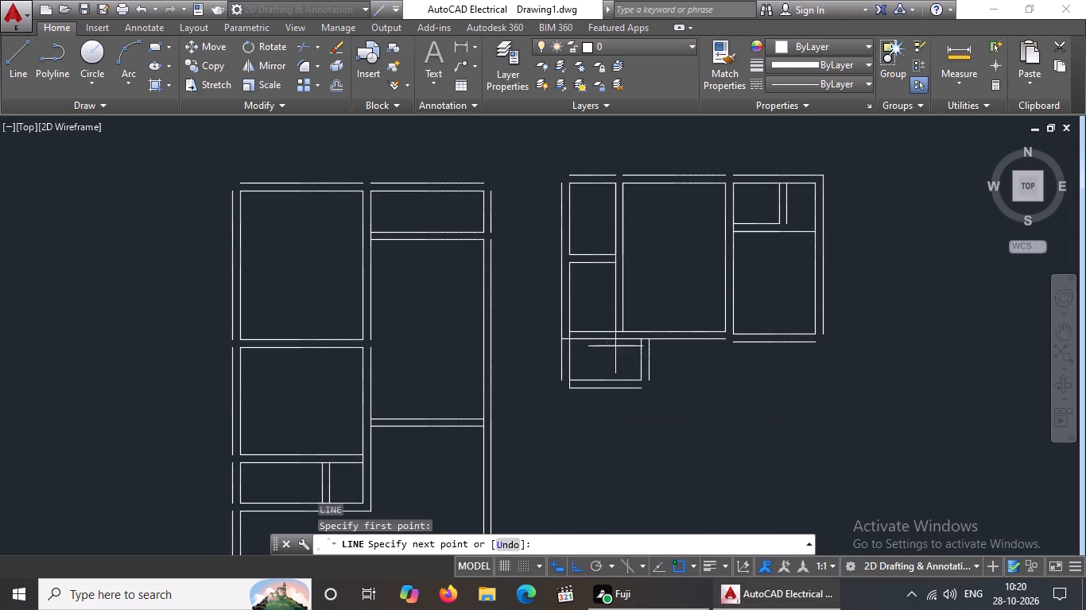
{"action": "middle_click_drag", "start_coordinate": [588, 460], "coordinate": [588, 425]}
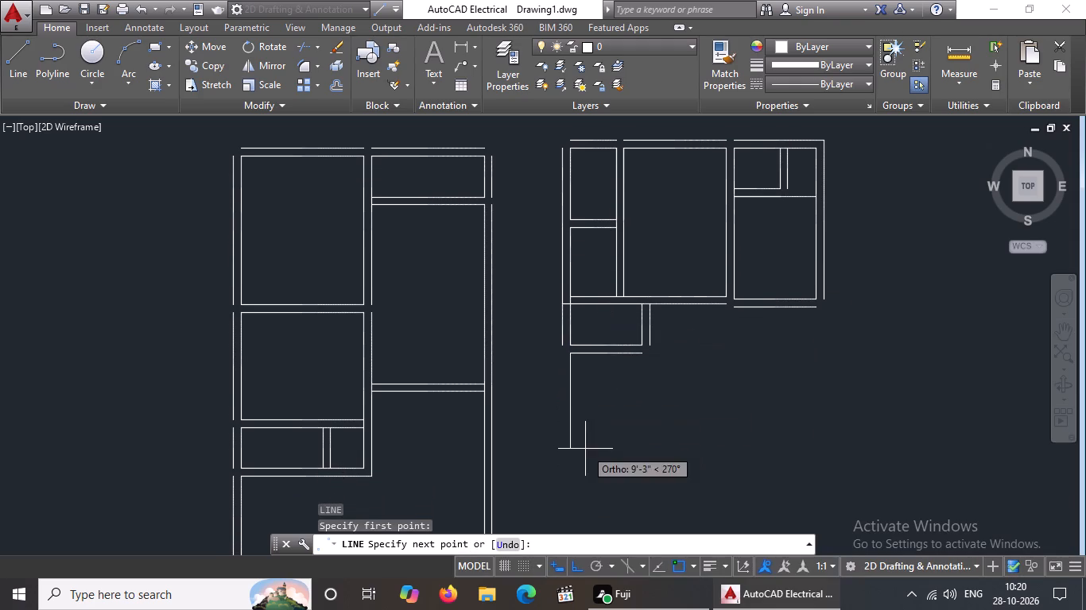
{"action": "middle_click", "coordinate": [589, 406]}
{"action": "middle_click_drag", "start_coordinate": [591, 386], "coordinate": [592, 344]}
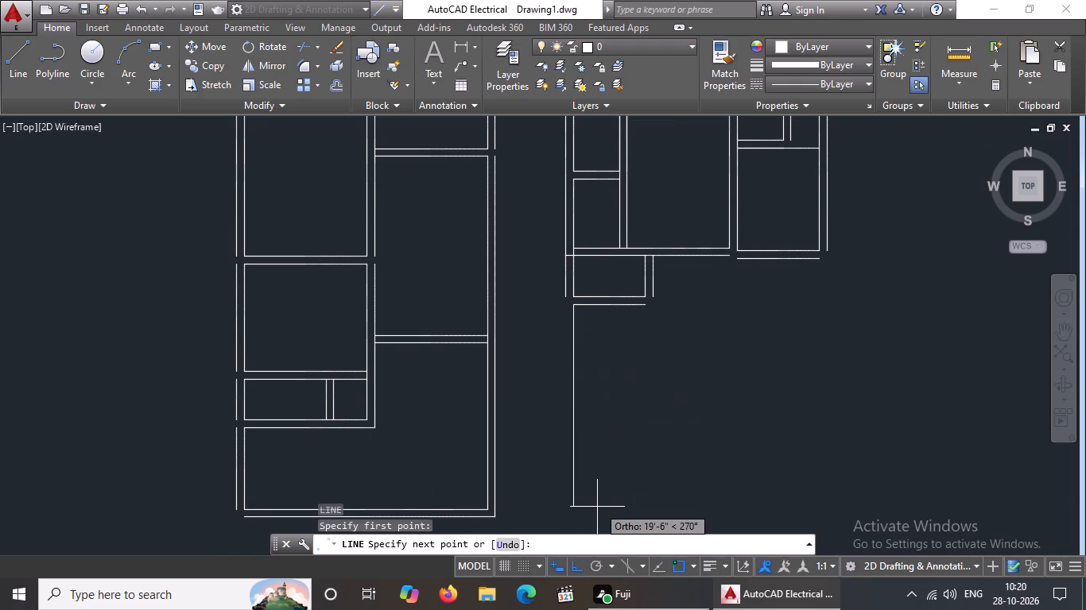
{"action": "type", "text": "10'6\""}
{"action": "key", "text": "Return"}
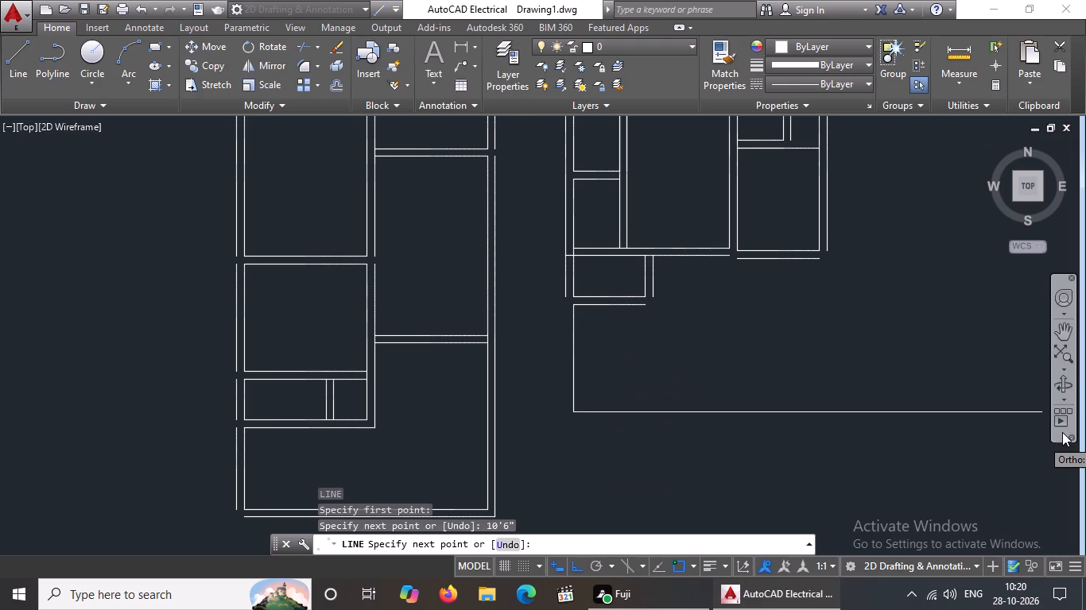
{"action": "type", "text": "12'"}
{"action": "key", "text": "Return"}
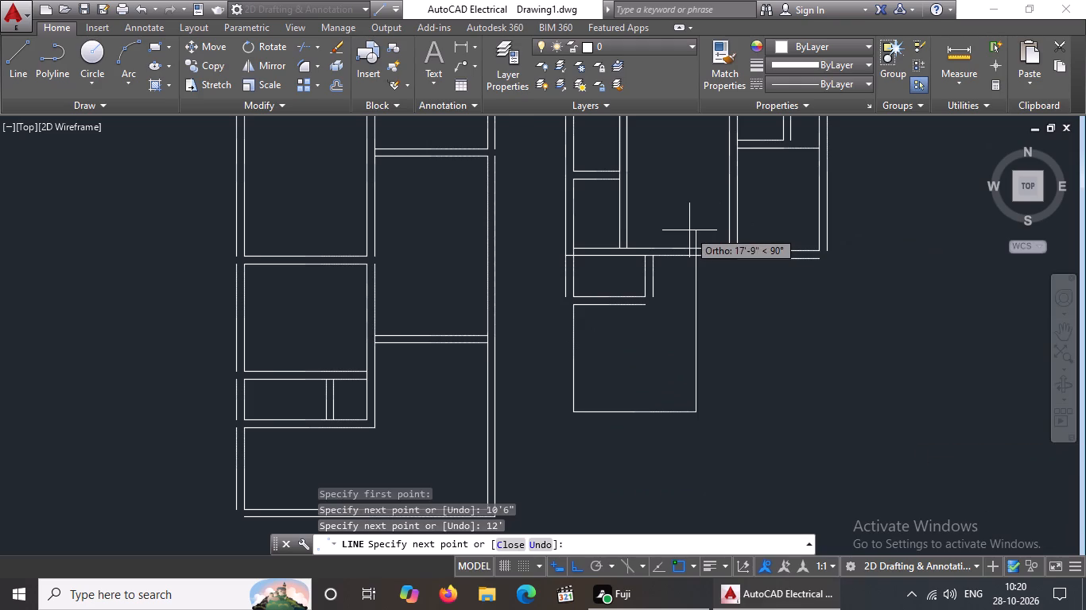
{"action": "type", "text": "10'6\""}
{"action": "key", "text": "Return"}
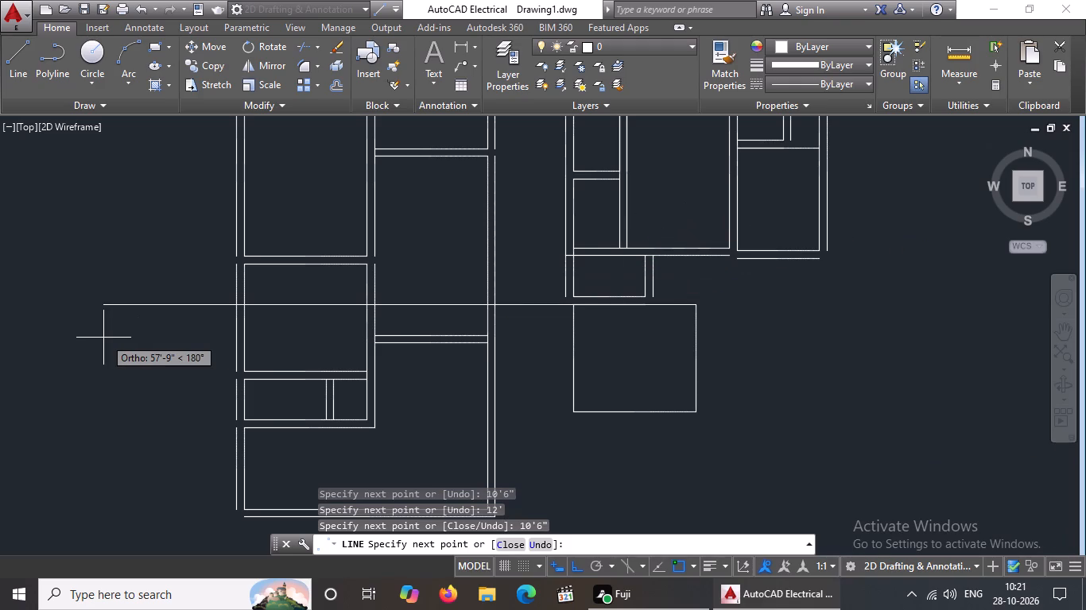
{"action": "type", "text": "12'"}
{"action": "key", "text": "Return"}
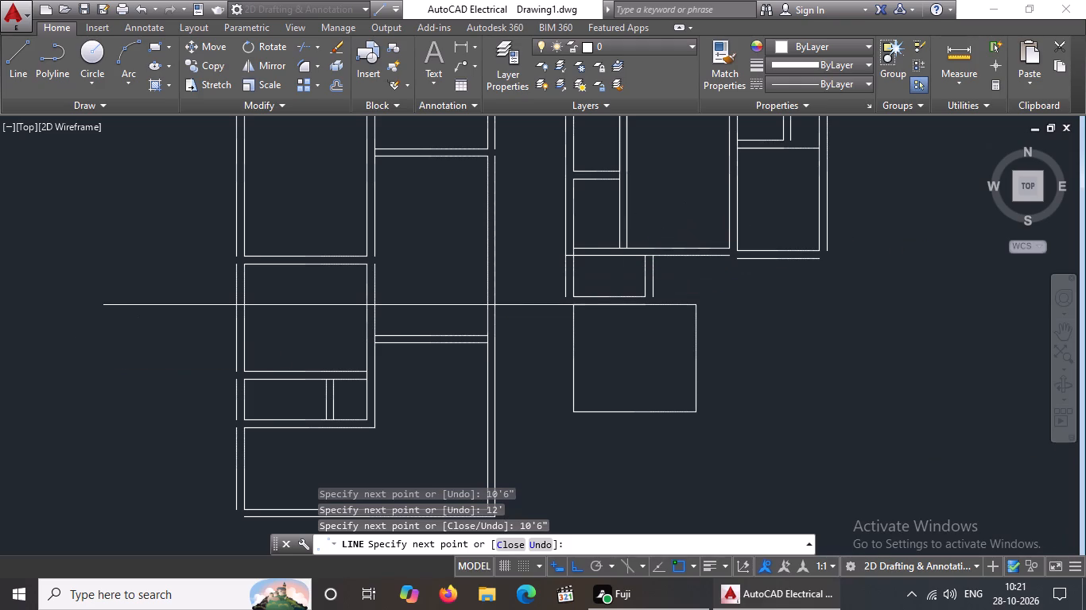
{"action": "key", "text": "Return"}
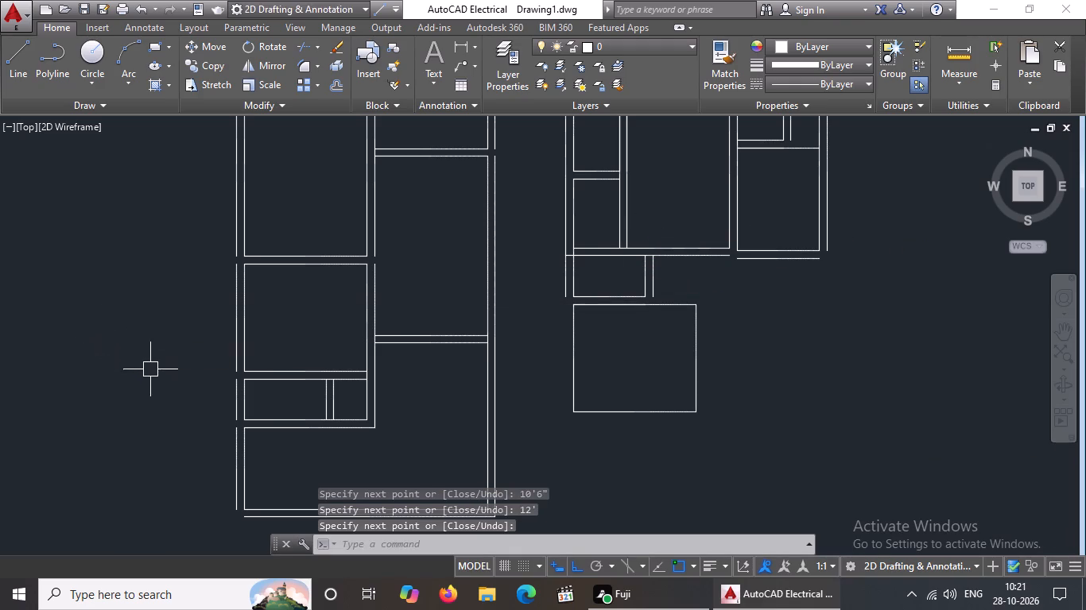
{"action": "key", "text": "Escape"}
Offset the 12' by 10'6" room's left, bottom and right lines 9" outward.
{"action": "key", "text": "o"}
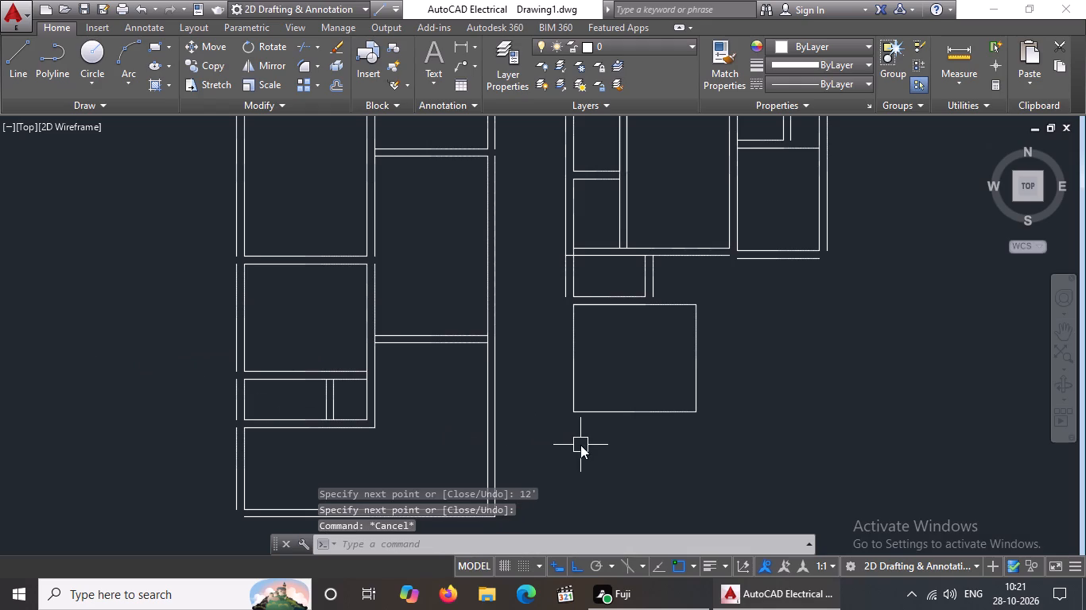
{"action": "key", "text": "Return"}
{"action": "key", "text": "9"}
{"action": "key", "text": "shift+quotedbl"}
{"action": "key", "text": "Return"}
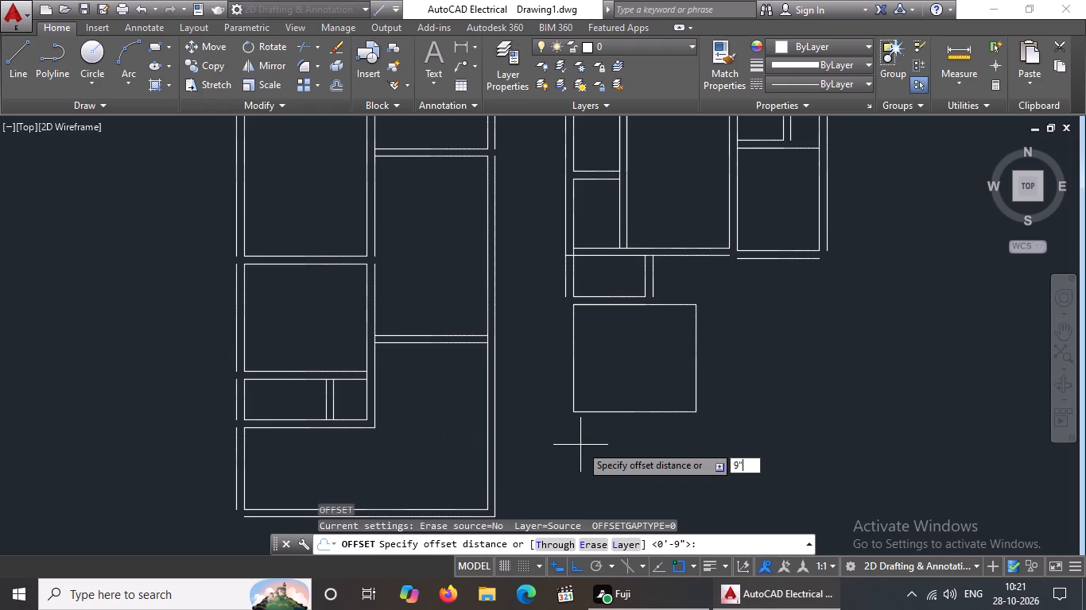
{"action": "left_click_drag", "start_coordinate": [572, 374], "coordinate": [562, 378]}
{"action": "left_click_drag", "start_coordinate": [487, 402], "coordinate": [522, 407]}
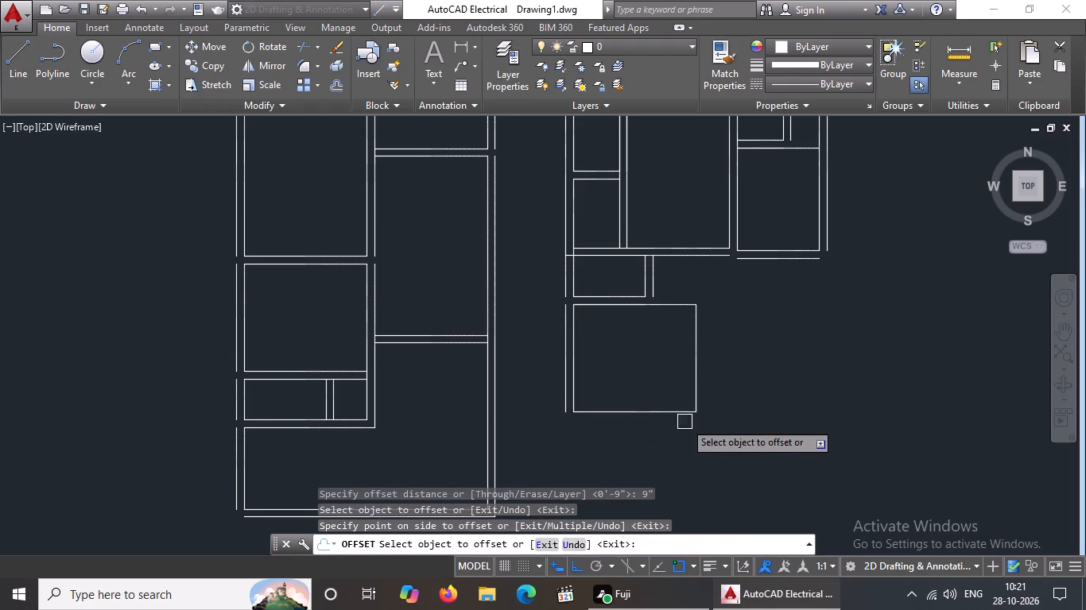
{"action": "left_click", "coordinate": [657, 414]}
{"action": "left_click", "coordinate": [658, 481]}
{"action": "left_click", "coordinate": [699, 373]}
{"action": "left_click", "coordinate": [777, 366]}
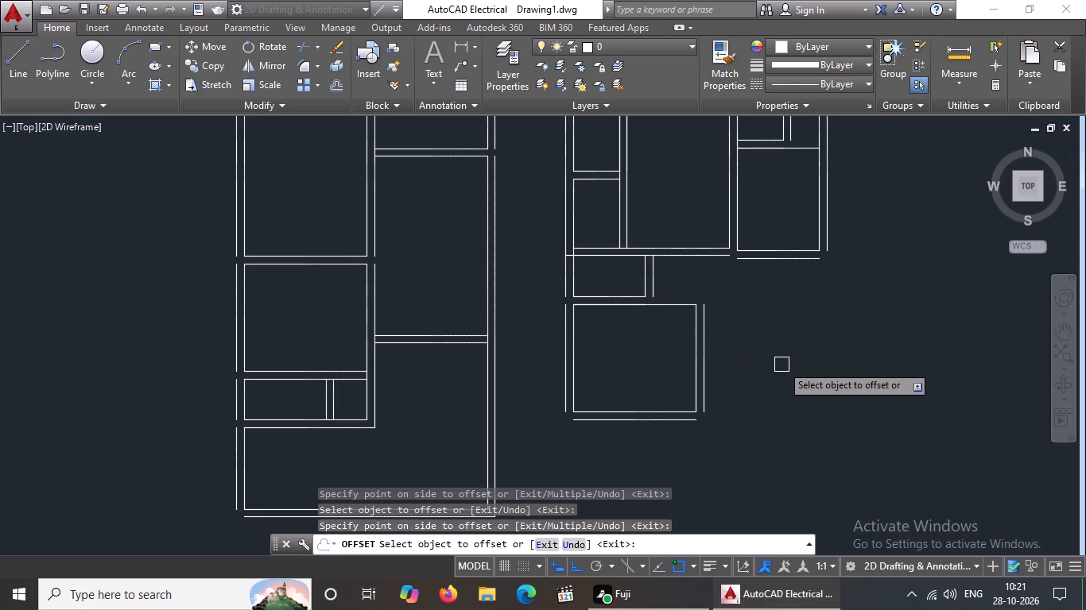
{"action": "key", "text": "Escape"}
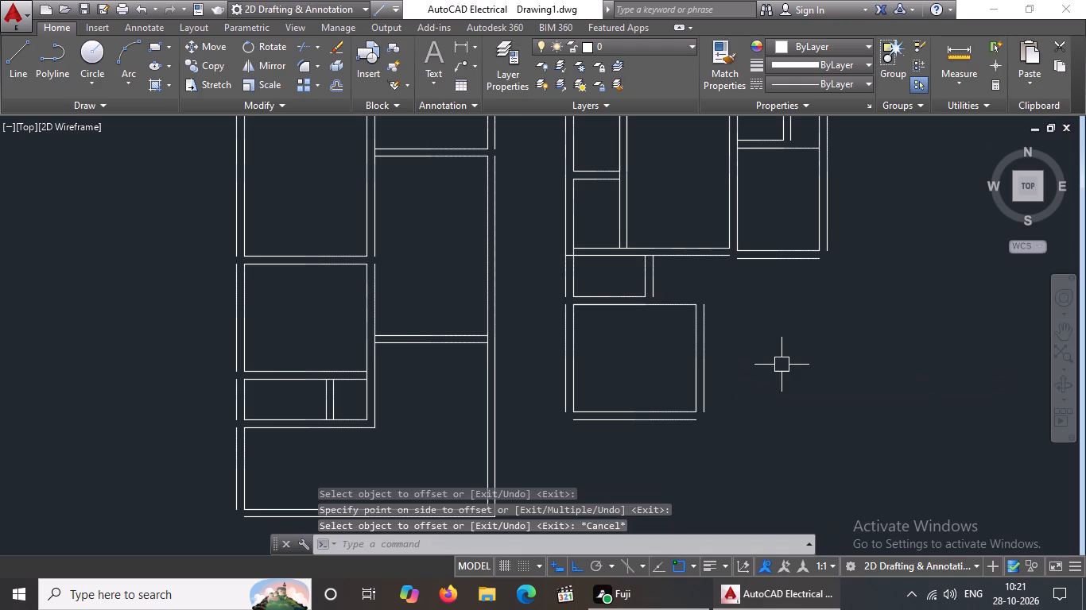
Fillet the 12' by 10'6" room's outer and inner bottom lines with the far right wall's outer and inner lines, forming the lower-right corner.
{"action": "key", "text": "f"}
{"action": "key", "text": "Return"}
{"action": "left_click", "coordinate": [664, 423]}
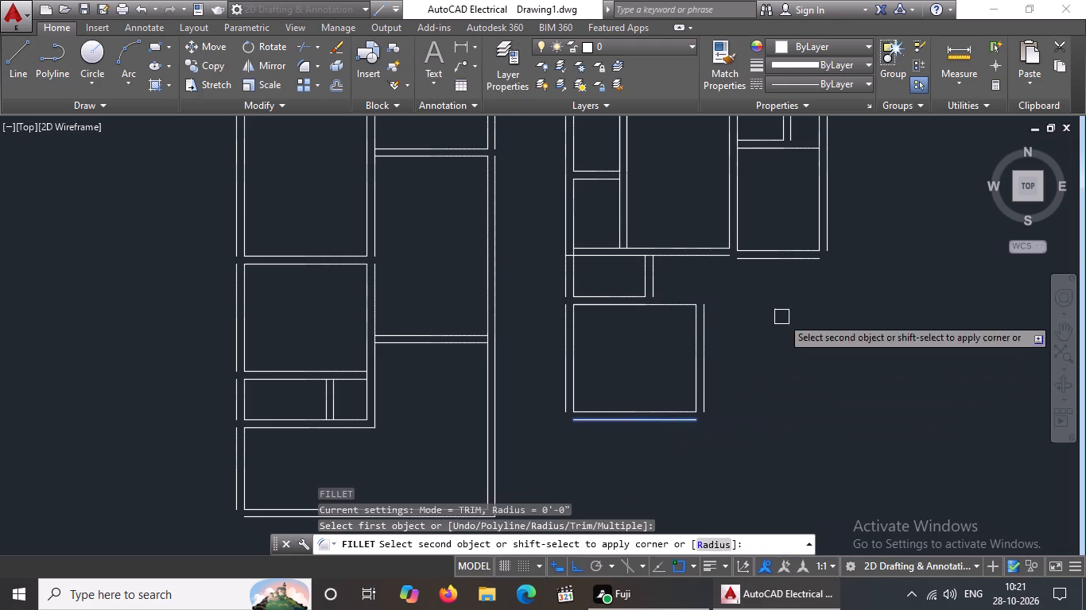
{"action": "left_click", "coordinate": [830, 218]}
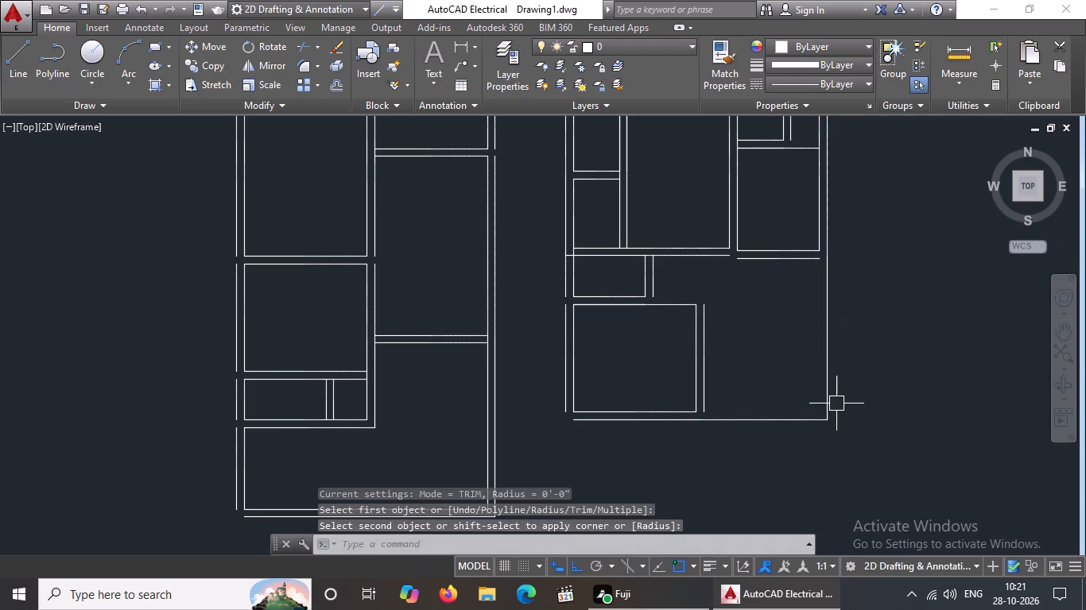
{"action": "key", "text": "Escape"}
{"action": "key", "text": "f"}
{"action": "key", "text": "Return"}
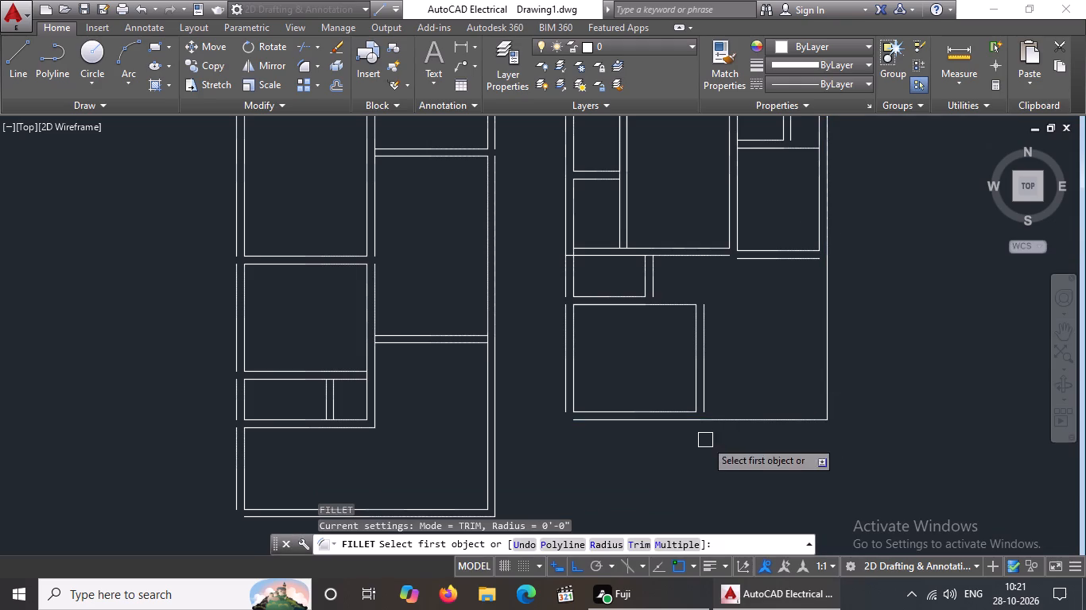
{"action": "left_click", "coordinate": [675, 411]}
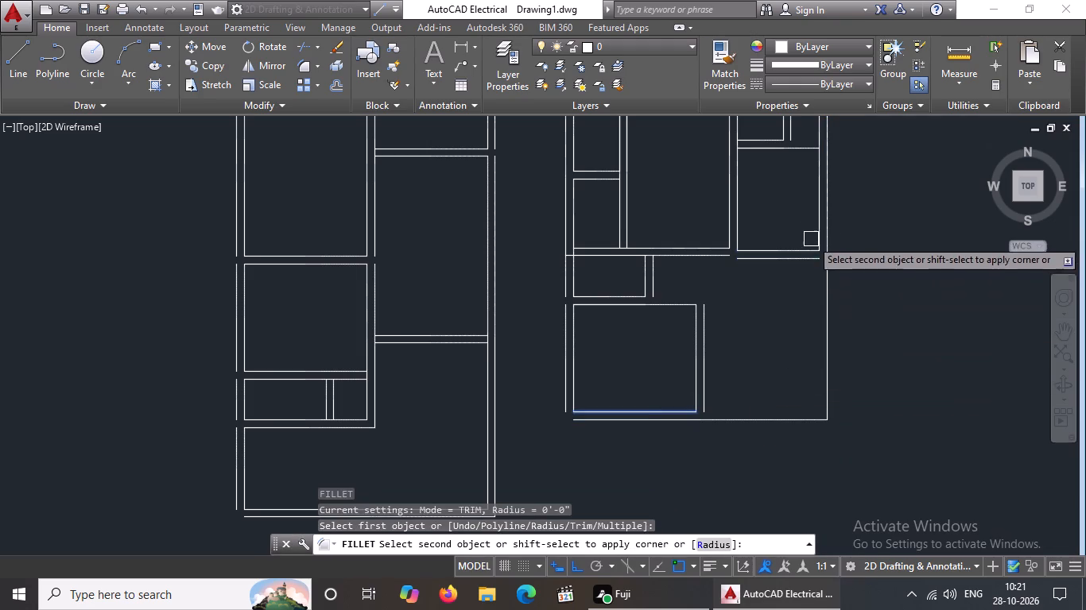
{"action": "left_click", "coordinate": [813, 209]}
{"action": "scroll", "coordinate": [882, 317], "scroll_direction": "down", "scroll_amount": 2}
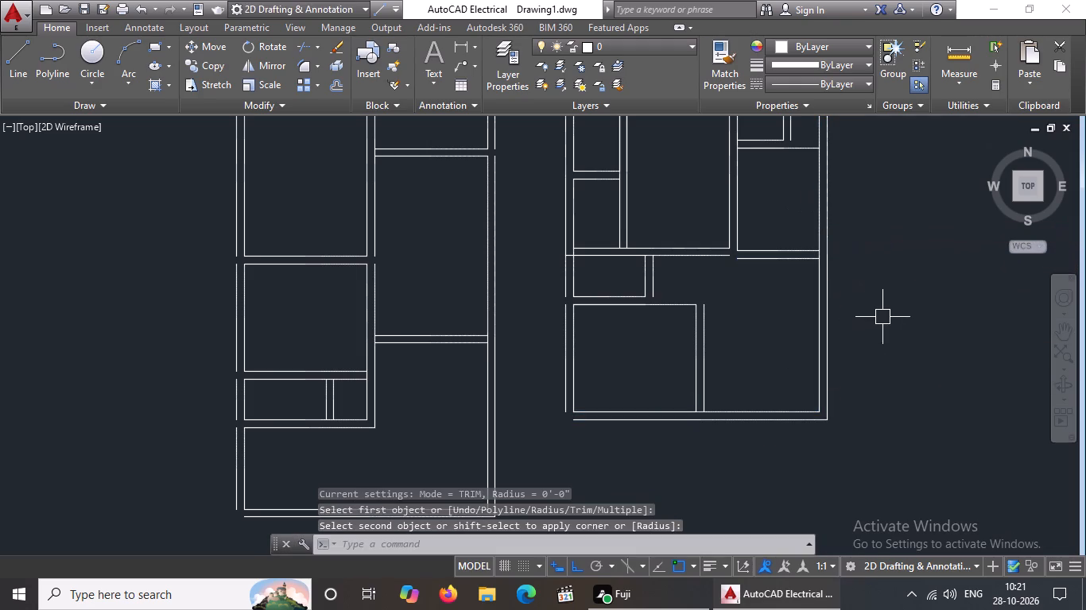
{"action": "scroll", "coordinate": [882, 317], "scroll_direction": "down", "scroll_amount": 1}
{"action": "key", "text": "Escape"}
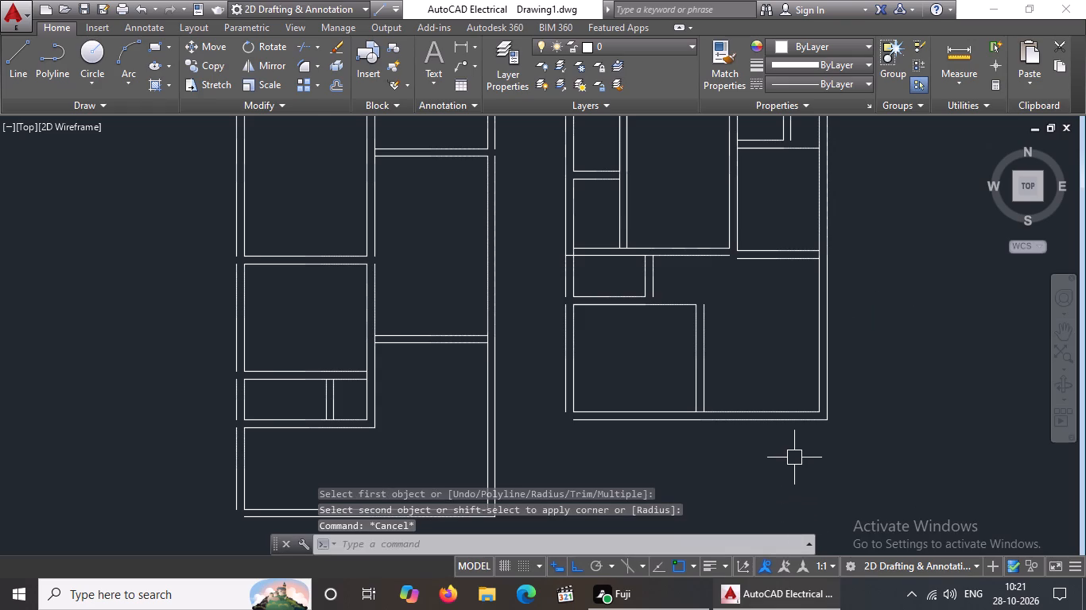
Draw lines from the lower-right inner corner: 9" down, 8' down, about 2'-8 1/2" further down, 12' left and 8' up.
{"action": "scroll", "coordinate": [793, 378], "scroll_direction": "up", "scroll_amount": 1}
{"action": "scroll", "coordinate": [818, 331], "scroll_direction": "down", "scroll_amount": 4}
{"action": "middle_click_drag", "start_coordinate": [820, 437], "coordinate": [807, 365]}
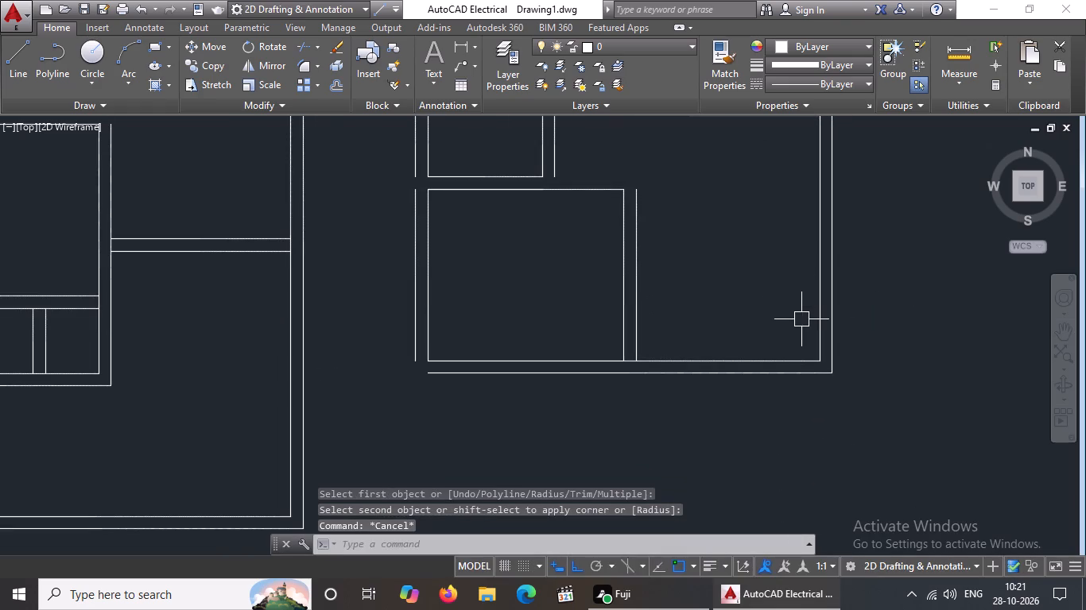
{"action": "scroll", "coordinate": [813, 299], "scroll_direction": "down", "scroll_amount": 4}
{"action": "key", "text": "l"}
{"action": "key", "text": "Return"}
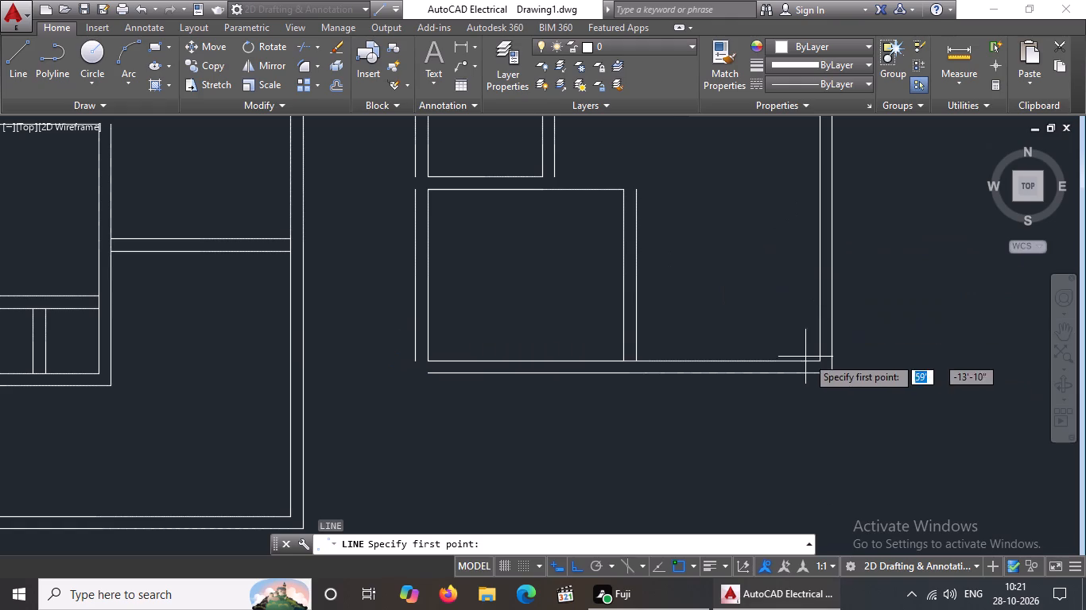
{"action": "left_click_drag", "start_coordinate": [820, 361], "coordinate": [826, 396]}
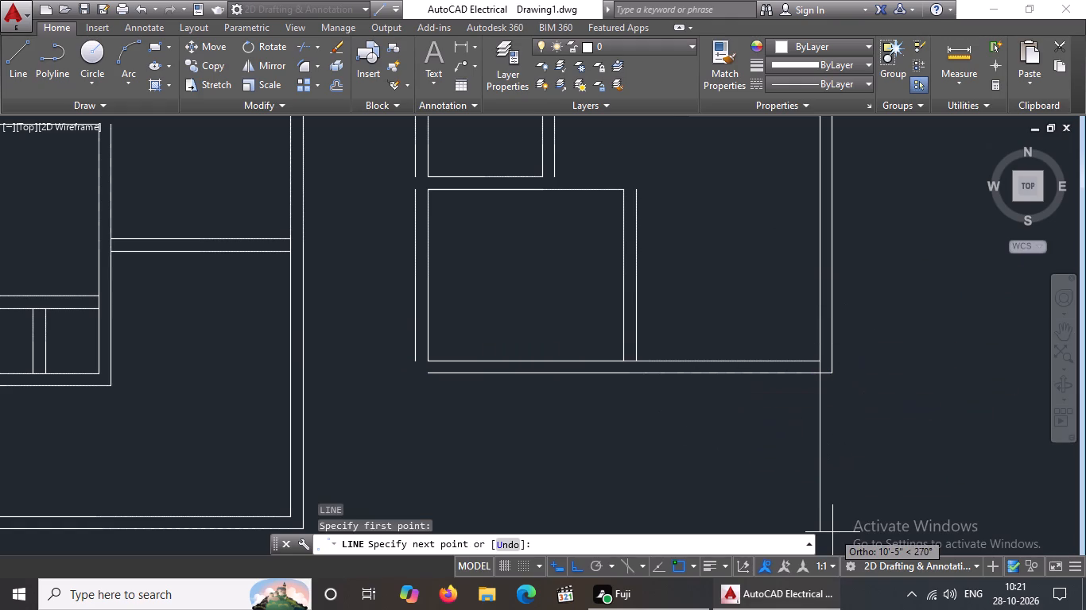
{"action": "type", "text": "9\""}
{"action": "key", "text": "Return"}
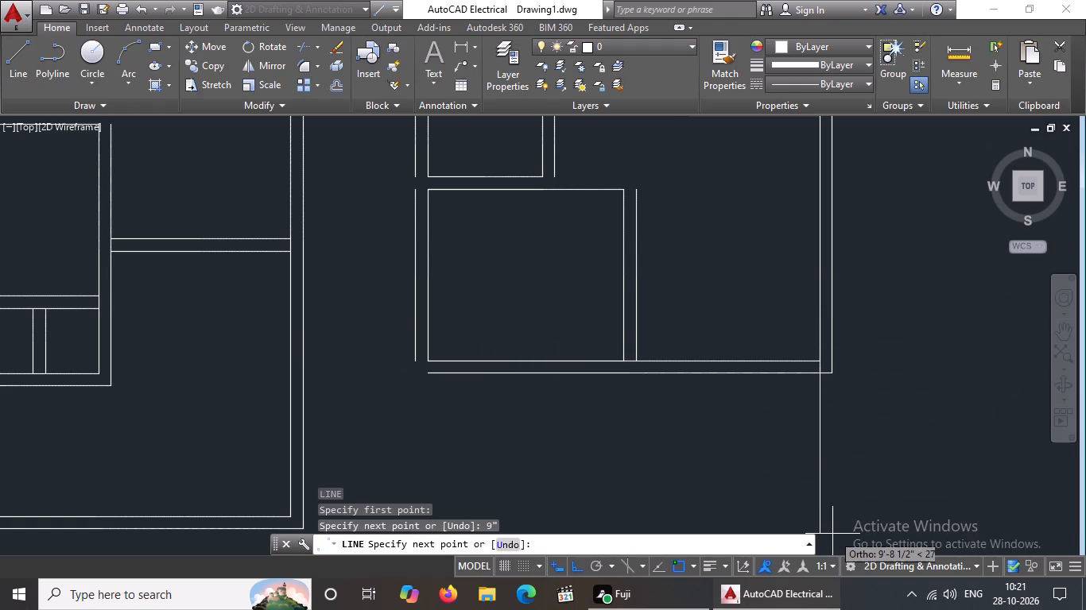
{"action": "middle_click_drag", "start_coordinate": [818, 505], "coordinate": [818, 385]}
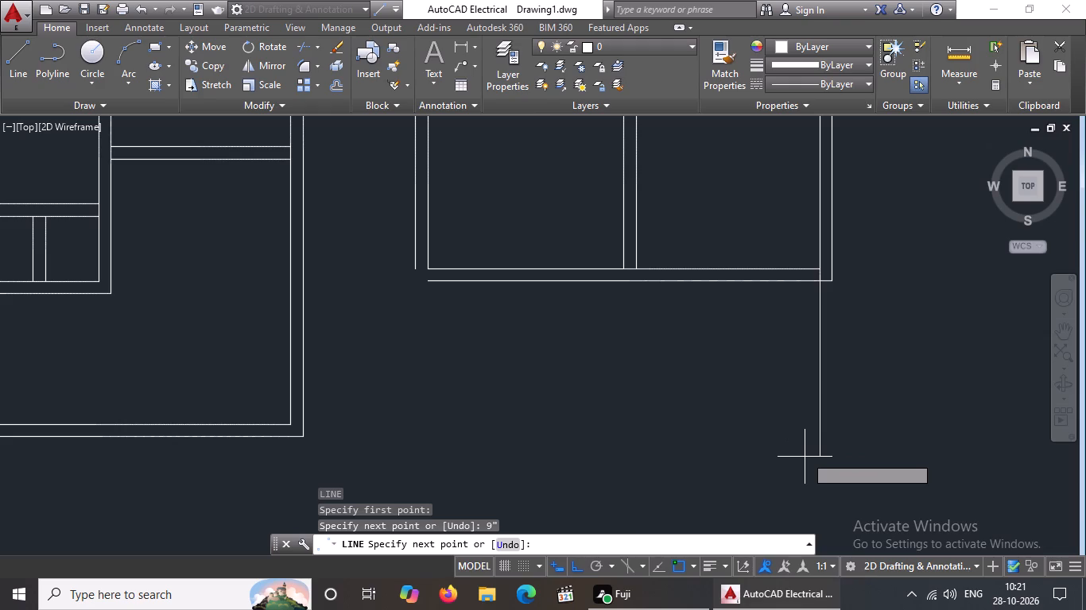
{"action": "type", "text": "8'"}
{"action": "key", "text": "Return"}
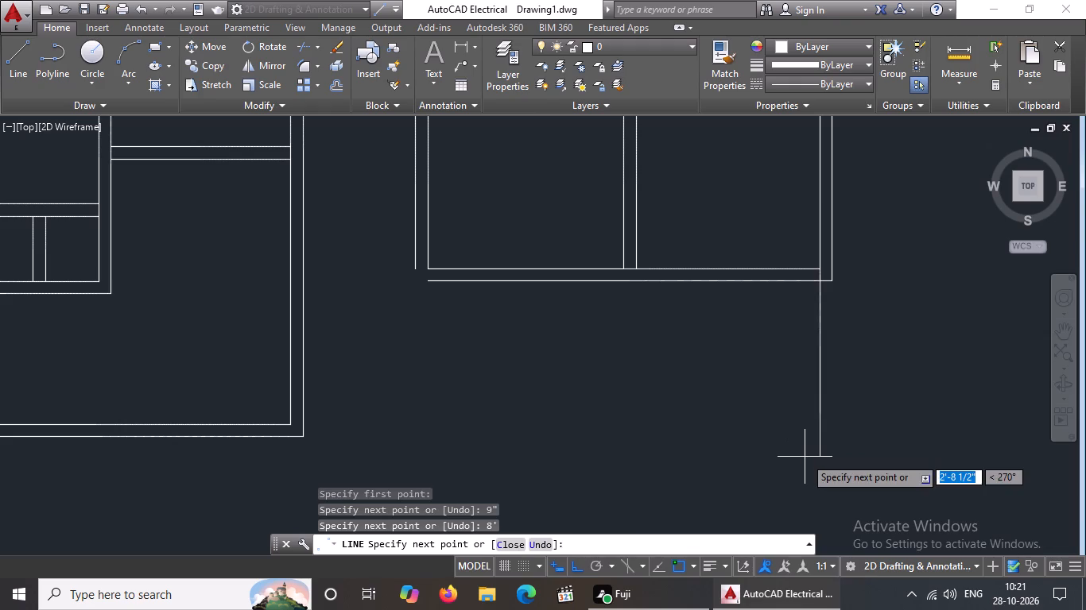
{"action": "left_click", "coordinate": [805, 457]}
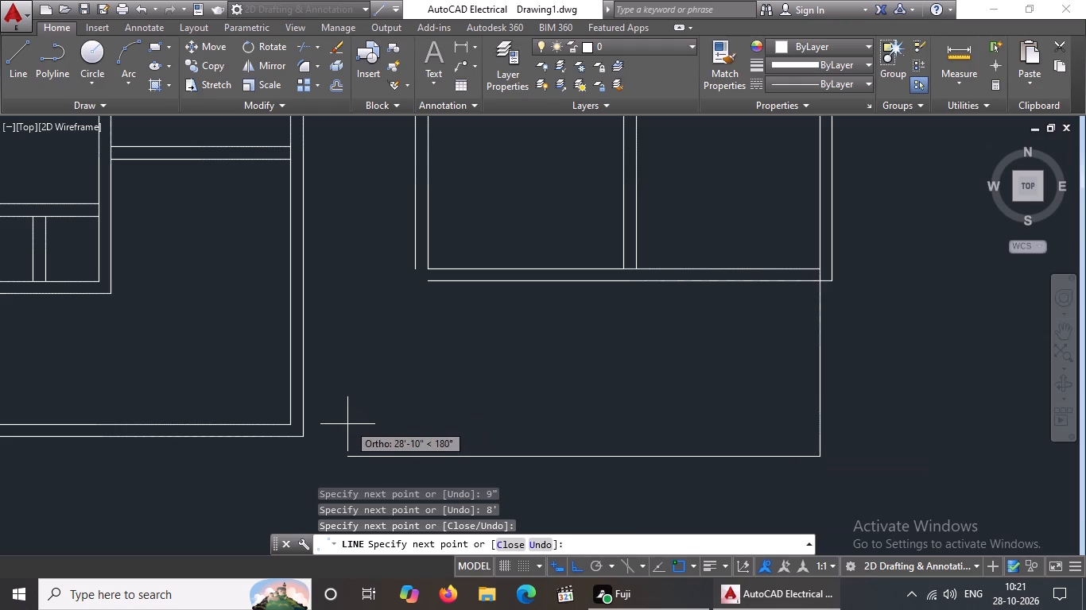
{"action": "type", "text": "12'"}
{"action": "key", "text": "Return"}
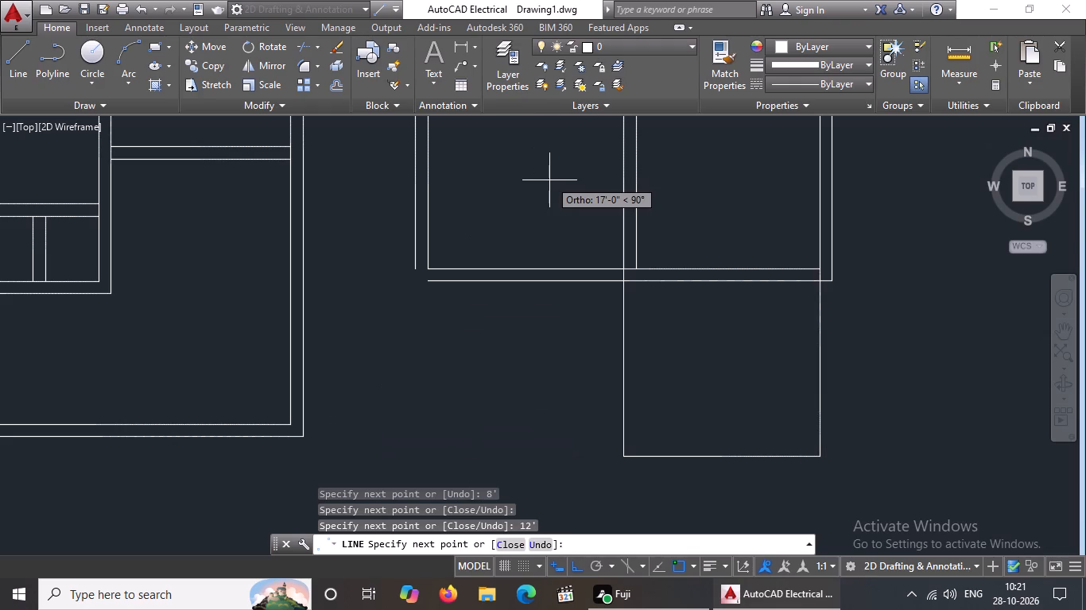
{"action": "type", "text": "8'"}
{"action": "key", "text": "Return"}
{"action": "key", "text": "Return"}
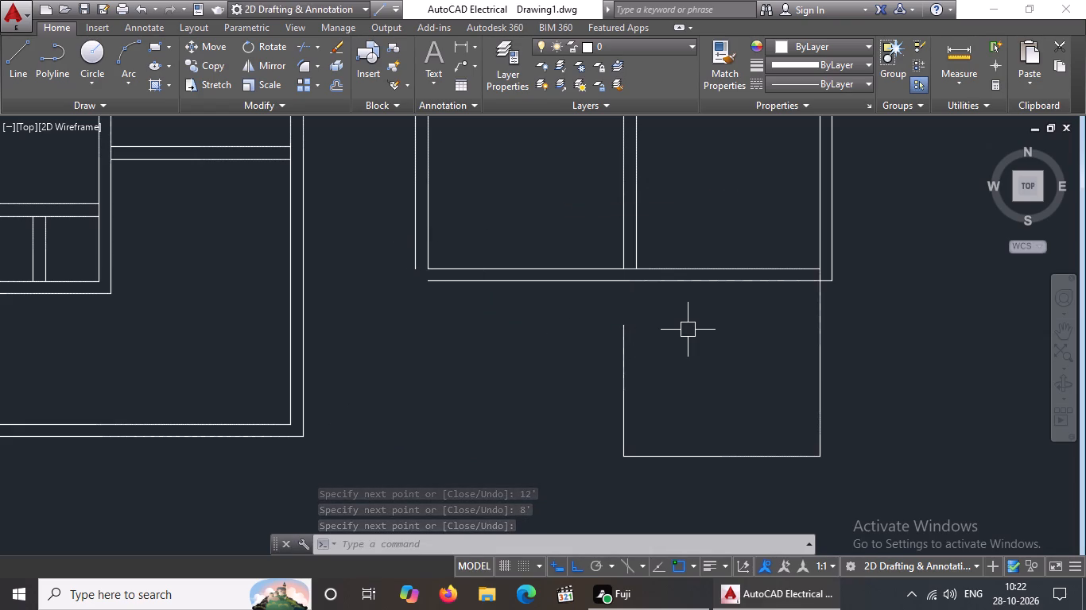
{"action": "key", "text": "Escape"}
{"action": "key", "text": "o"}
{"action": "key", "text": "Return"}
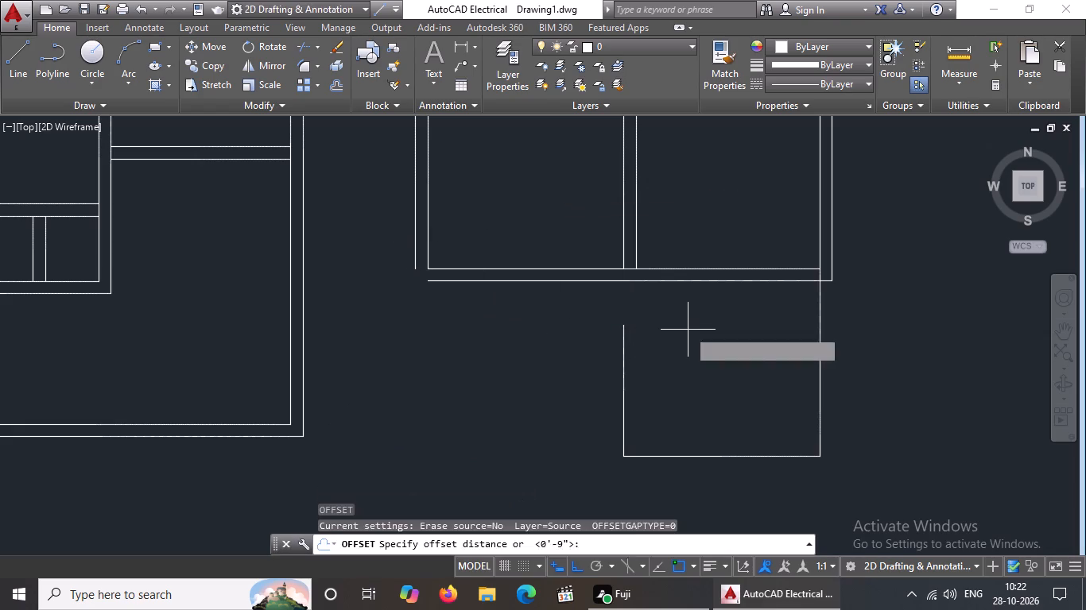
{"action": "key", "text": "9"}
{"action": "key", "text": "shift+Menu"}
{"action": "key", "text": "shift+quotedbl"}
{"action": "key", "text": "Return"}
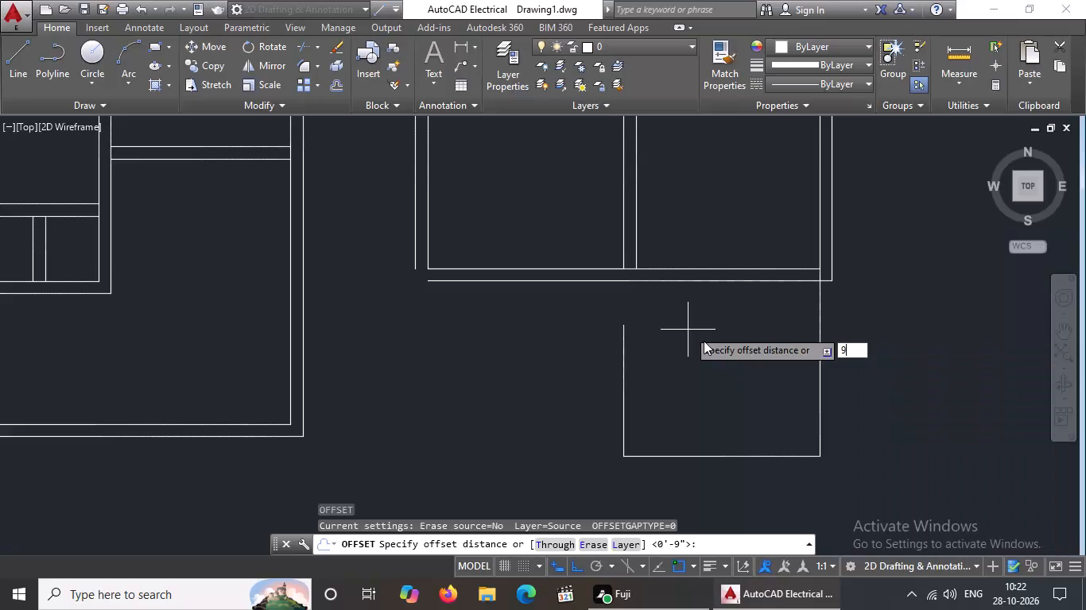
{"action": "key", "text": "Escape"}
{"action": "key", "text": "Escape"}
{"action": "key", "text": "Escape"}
Offset the new lower room's right and bottom lines 9" outward and its left line 9" inward.
{"action": "key", "text": "o"}
{"action": "key", "text": "Return"}
{"action": "type", "text": "9\""}
{"action": "key", "text": "Return"}
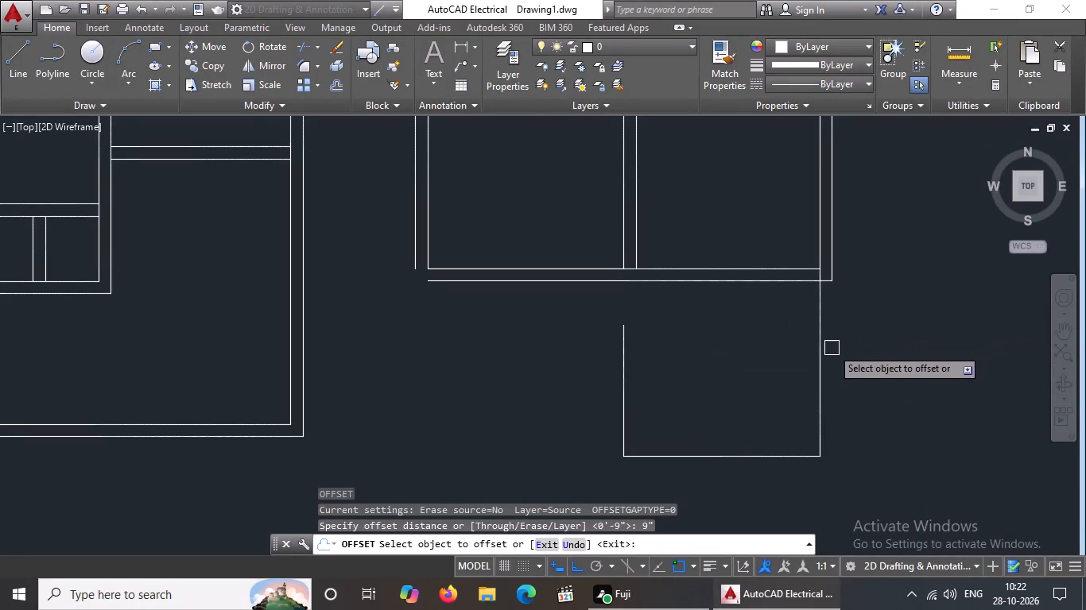
{"action": "left_click_drag", "start_coordinate": [816, 354], "coordinate": [832, 349]}
{"action": "left_click_drag", "start_coordinate": [873, 336], "coordinate": [867, 365]}
{"action": "left_click_drag", "start_coordinate": [751, 457], "coordinate": [750, 464]}
{"action": "left_click", "coordinate": [745, 498]}
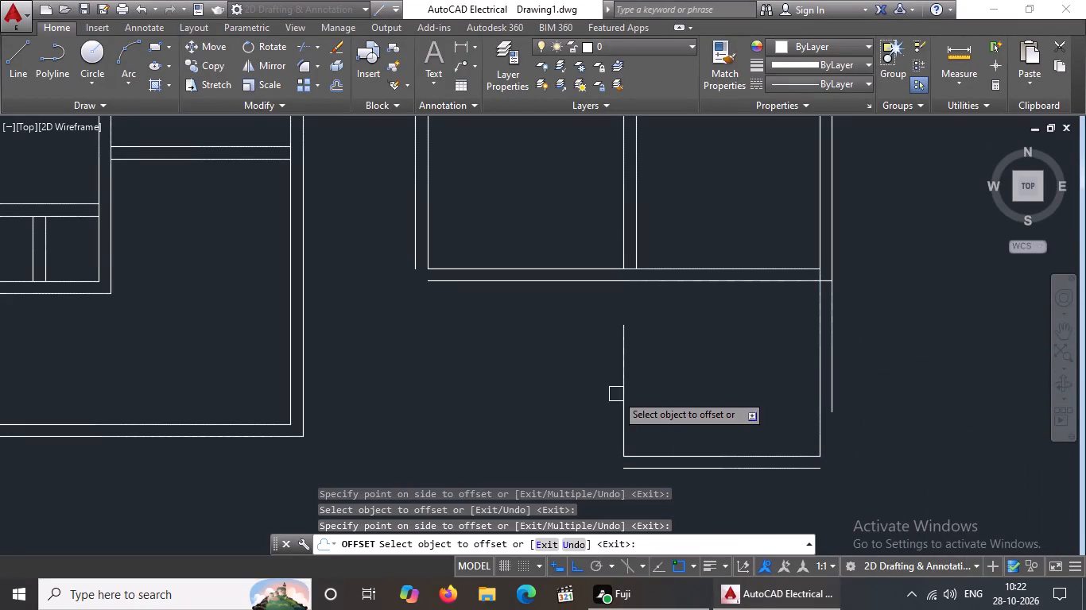
{"action": "left_click", "coordinate": [623, 383]}
{"action": "left_click", "coordinate": [648, 381]}
{"action": "key", "text": "Escape"}
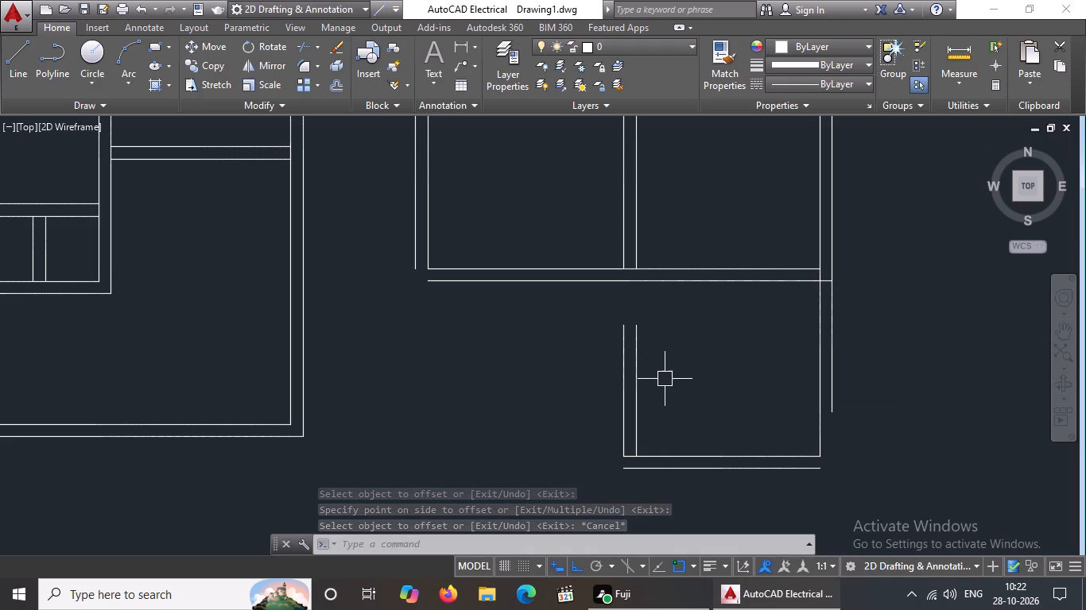
Fillet the lower room's outer bottom line with its outer right line to close the lower-right outer corner.
{"action": "type", "text": "f"}
{"action": "key", "text": "space"}
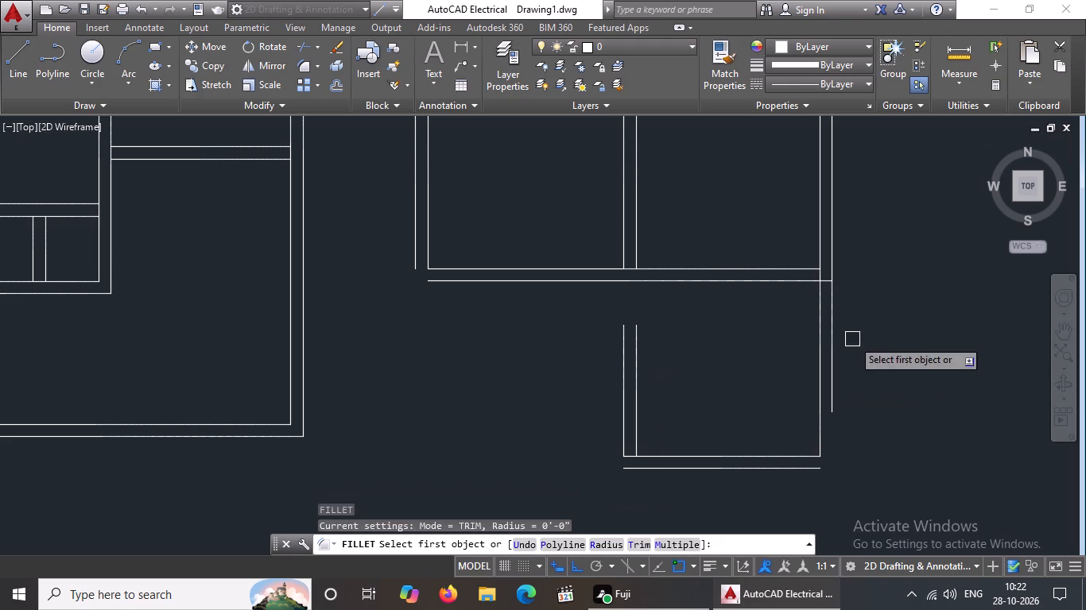
{"action": "left_click", "coordinate": [766, 471]}
{"action": "left_click", "coordinate": [839, 393]}
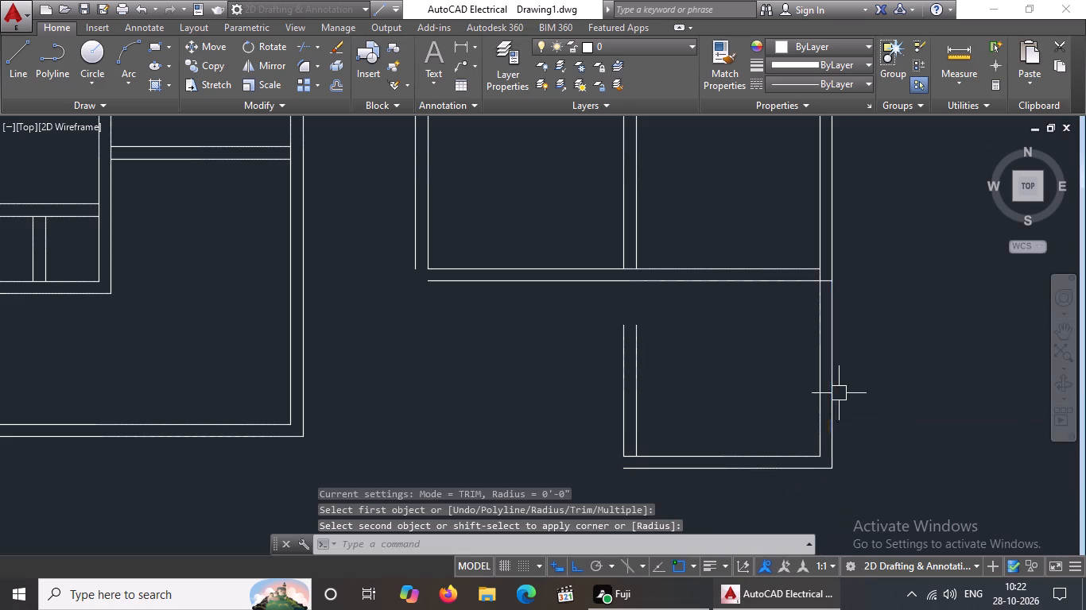
Fillet the lower room's outer and inner bottom lines with the plan's left wall outer and inner lines, forming the lower-left corner.
{"action": "type", "text": "f"}
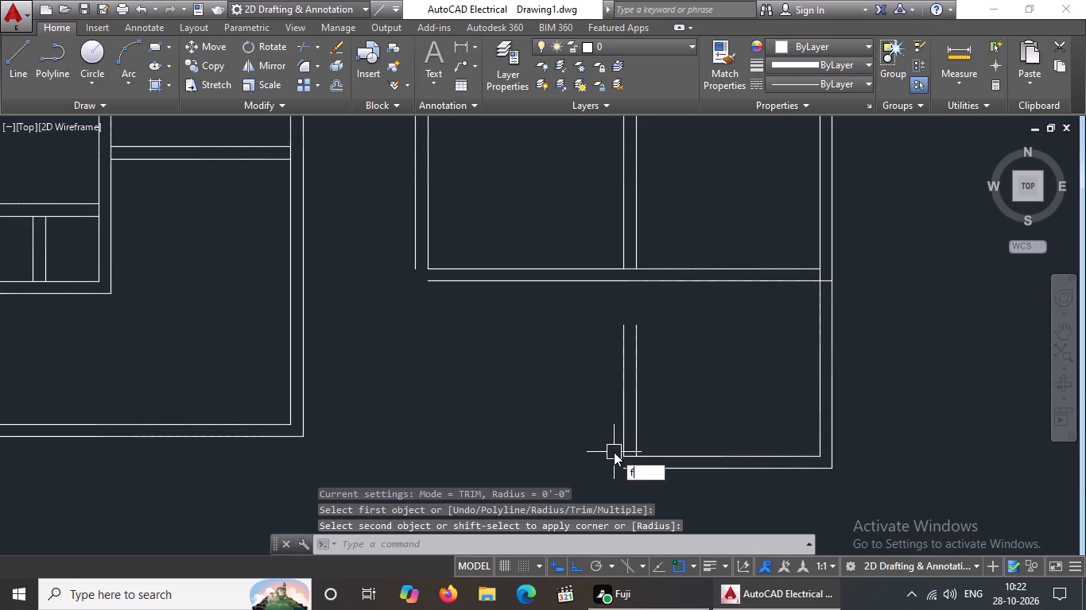
{"action": "key", "text": "space"}
{"action": "left_click", "coordinate": [638, 471]}
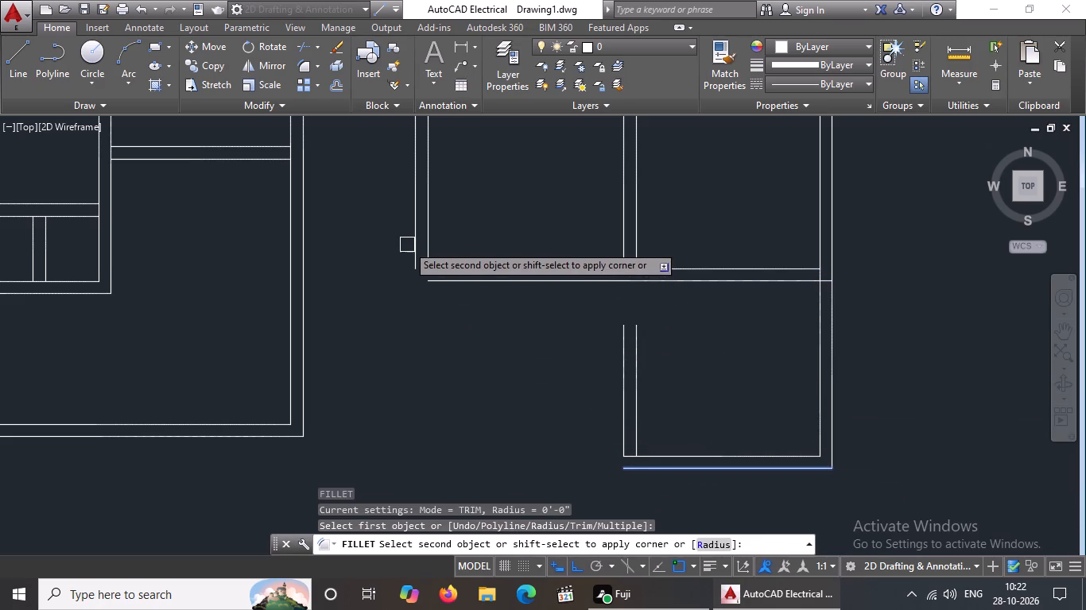
{"action": "left_click", "coordinate": [412, 234]}
{"action": "key", "text": "Escape"}
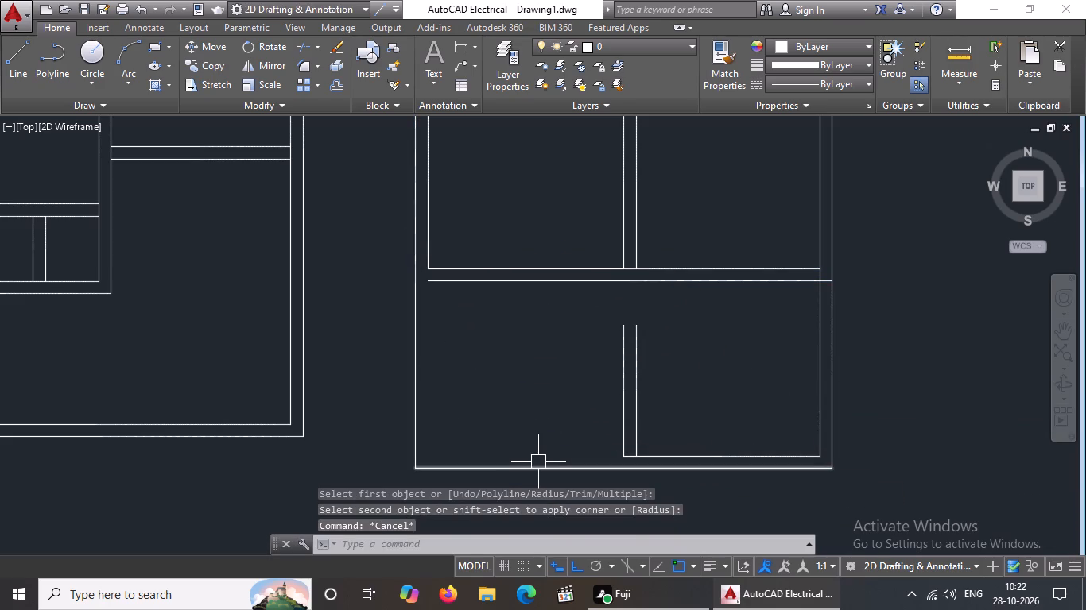
{"action": "type", "text": "f"}
{"action": "key", "text": "space"}
{"action": "left_click_drag", "start_coordinate": [431, 242], "coordinate": [433, 253]}
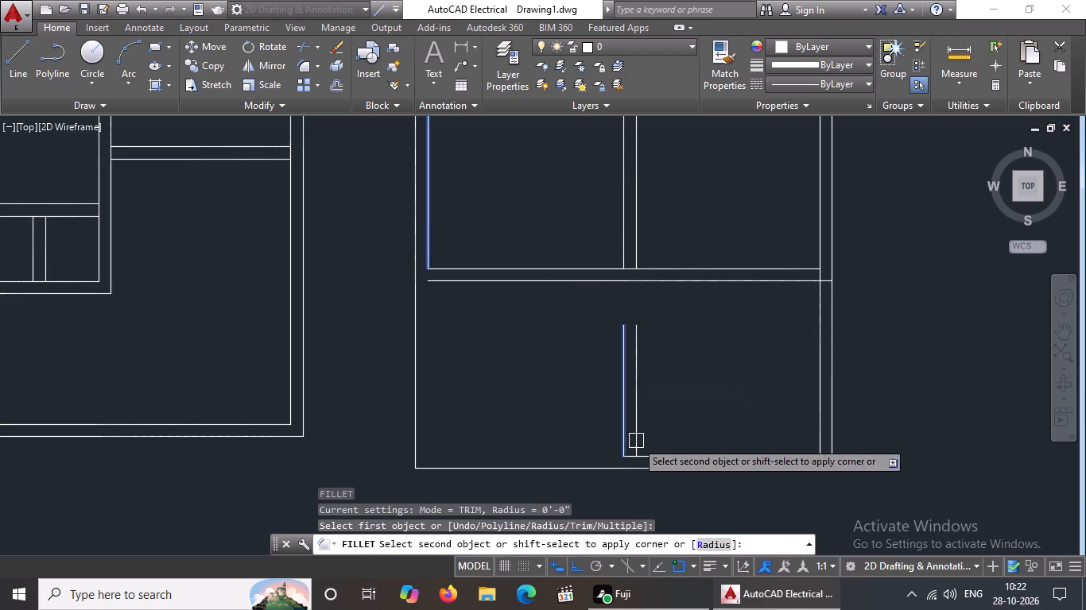
{"action": "left_click", "coordinate": [665, 456]}
{"action": "key", "text": "Escape"}
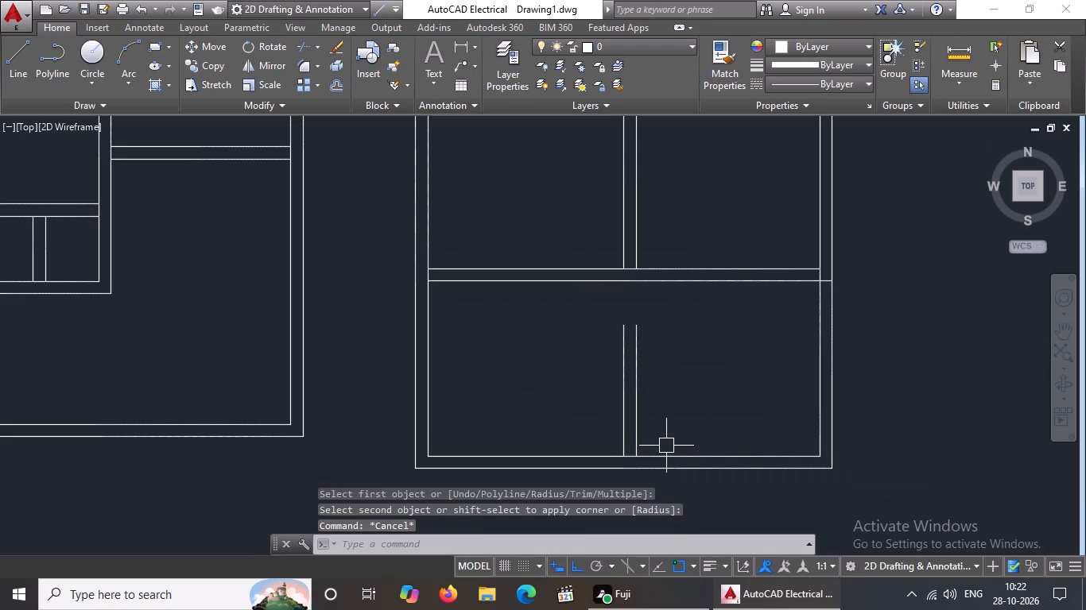
Extend both vertical partition lines in the lower area up to the horizontal wall above.
{"action": "type", "text": "ex"}
{"action": "key", "text": "space"}
{"action": "key", "text": "space"}
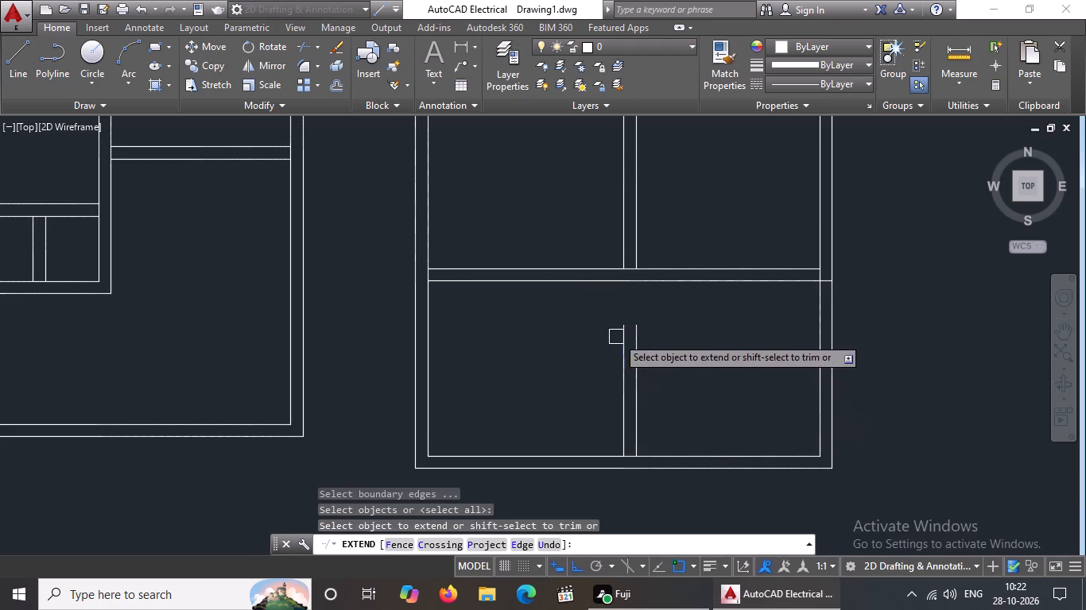
{"action": "left_click", "coordinate": [627, 346]}
{"action": "left_click", "coordinate": [622, 317]}
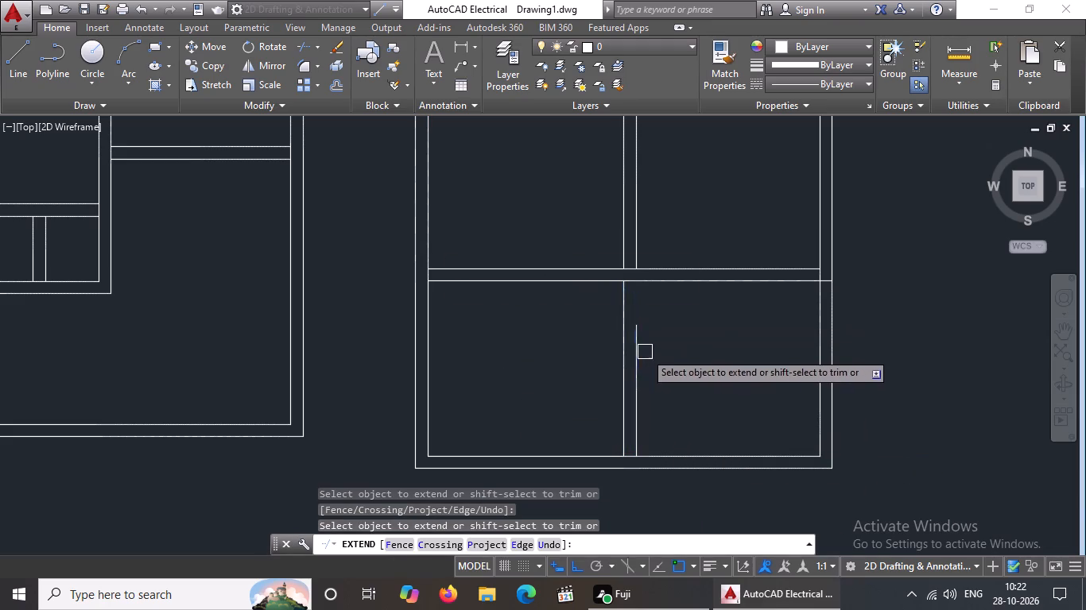
{"action": "left_click", "coordinate": [645, 350]}
{"action": "left_click", "coordinate": [632, 344]}
{"action": "left_click", "coordinate": [634, 321]}
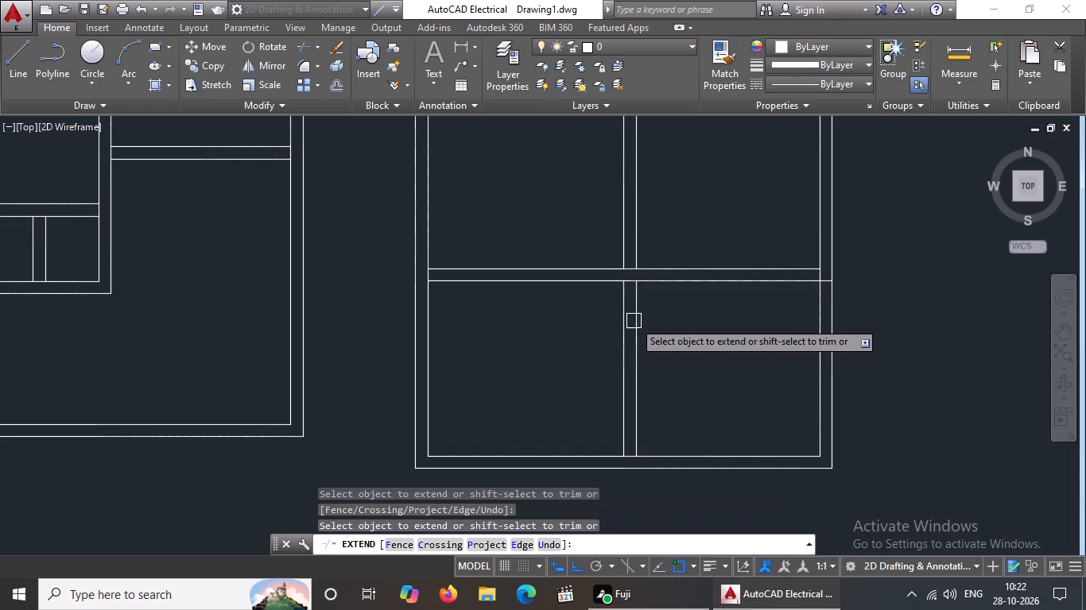
{"action": "scroll", "coordinate": [669, 340], "scroll_direction": "down", "scroll_amount": 3}
{"action": "key", "text": "Escape"}
Fillet the bottom line of the small room on the right plan with the outer right line of the room below it.
{"action": "scroll", "coordinate": [714, 342], "scroll_direction": "down", "scroll_amount": 3}
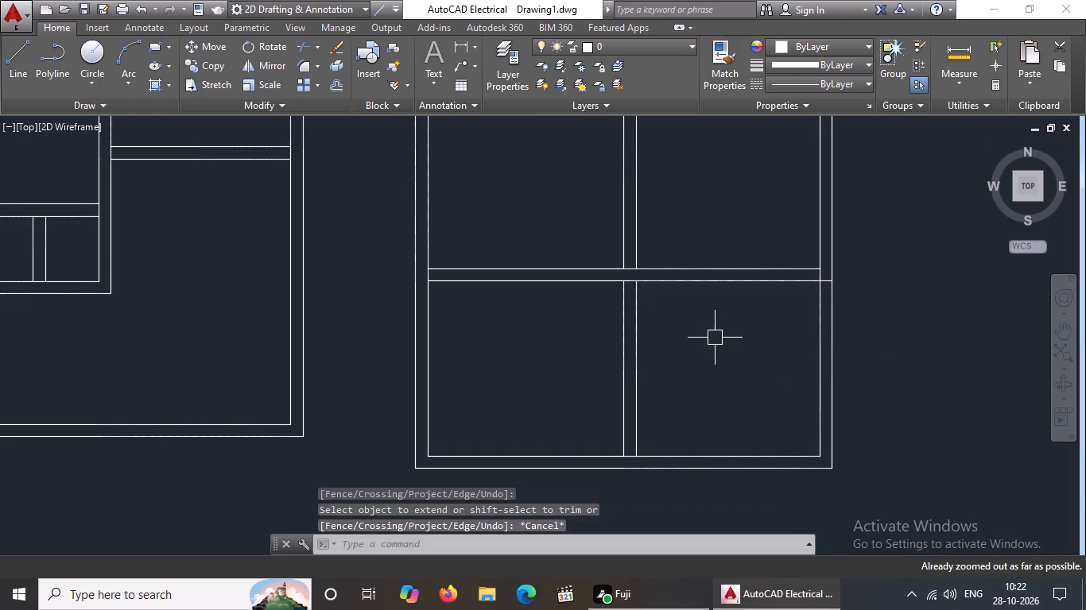
{"action": "middle_click_drag", "start_coordinate": [716, 335], "coordinate": [716, 406]}
{"action": "scroll", "coordinate": [723, 373], "scroll_direction": "down", "scroll_amount": 4}
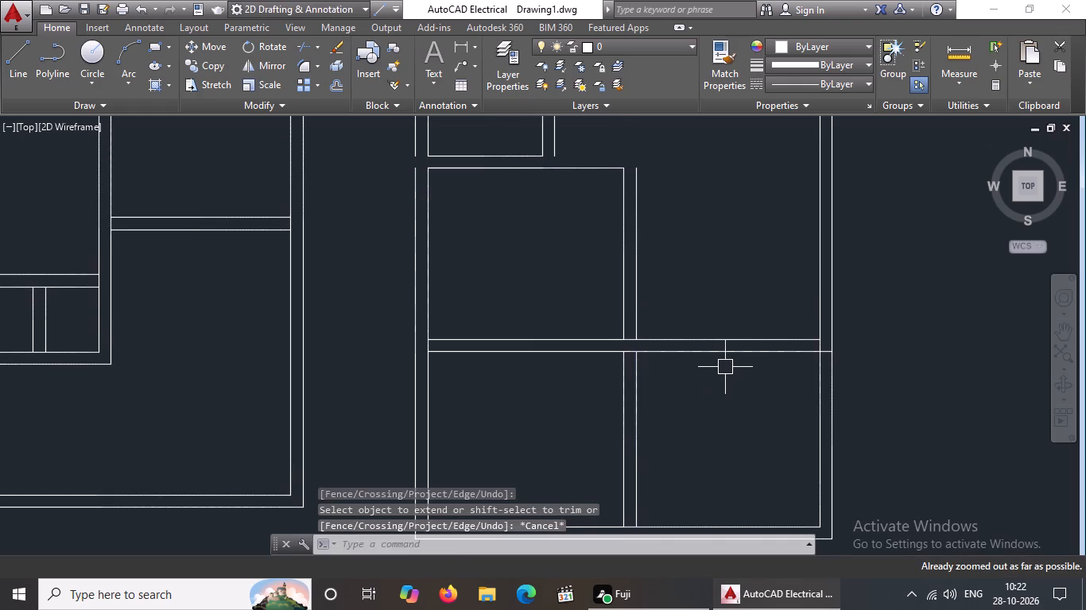
{"action": "key", "text": "Escape"}
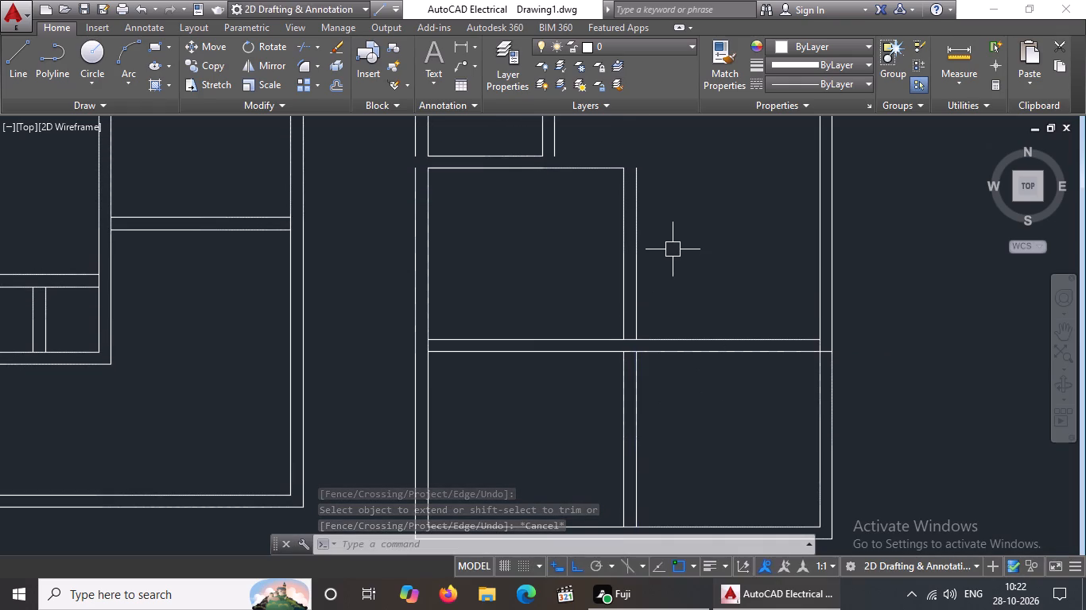
{"action": "type", "text": "f"}
{"action": "key", "text": "space"}
{"action": "left_click_drag", "start_coordinate": [484, 153], "coordinate": [503, 156]}
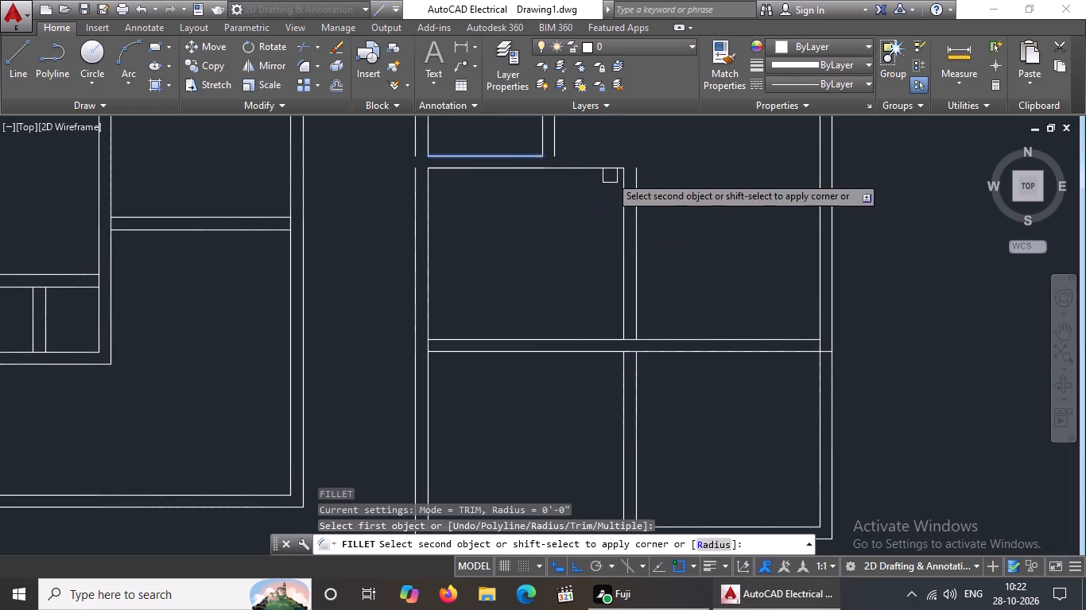
{"action": "left_click", "coordinate": [639, 203]}
Examine the right plan's upper wall junctions and the overall layout of both floor plans.
{"action": "scroll", "coordinate": [628, 249], "scroll_direction": "down", "scroll_amount": 4}
{"action": "middle_click_drag", "start_coordinate": [648, 268], "coordinate": [648, 370]}
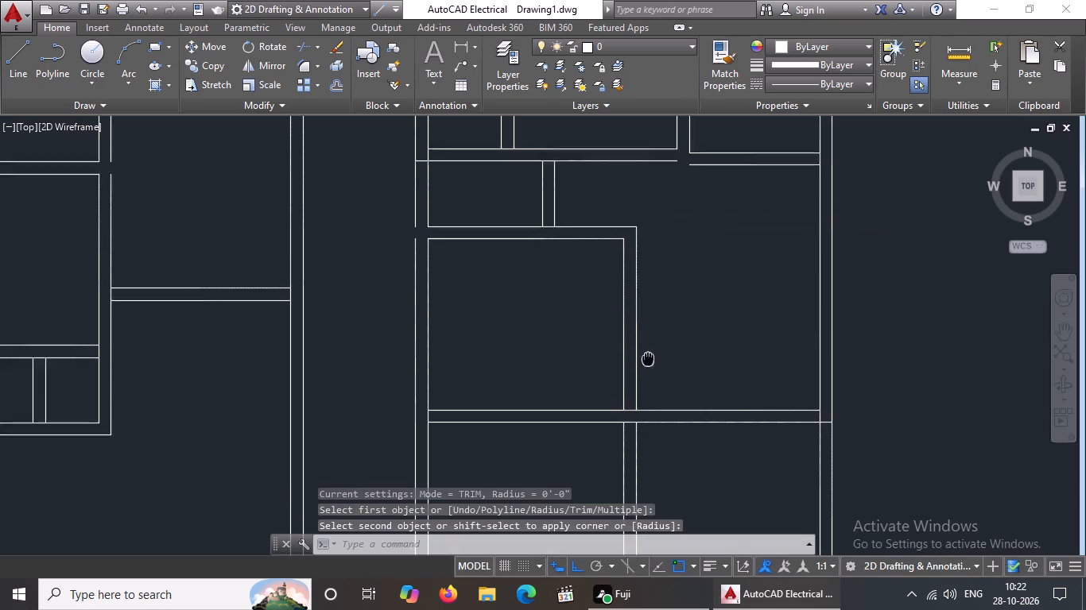
{"action": "middle_click_drag", "start_coordinate": [648, 370], "coordinate": [648, 479]}
{"action": "middle_click_drag", "start_coordinate": [678, 313], "coordinate": [676, 473]}
{"action": "middle_click_drag", "start_coordinate": [685, 325], "coordinate": [694, 250]}
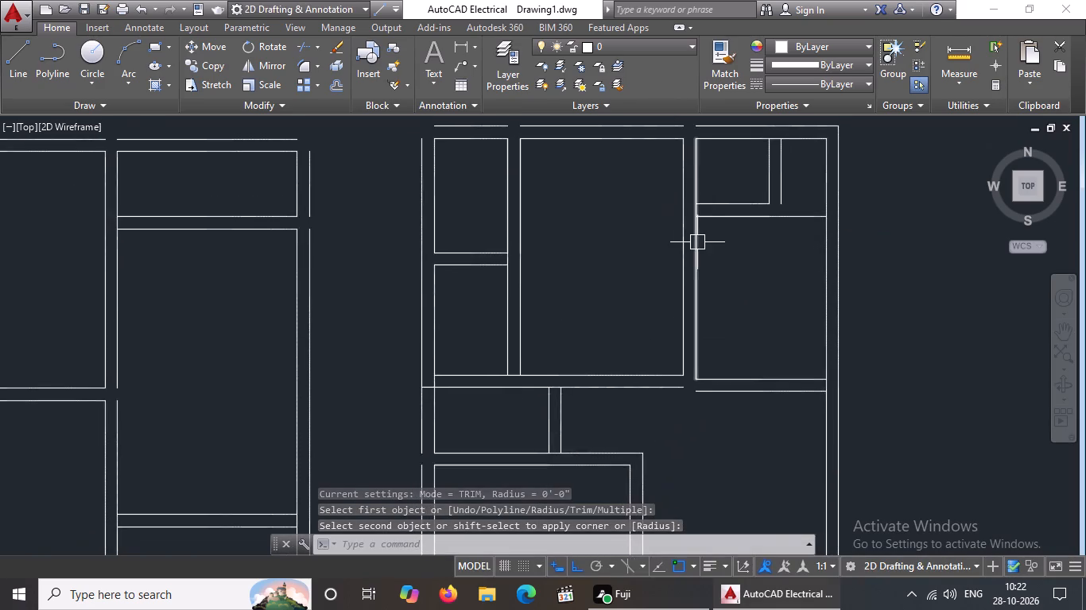
{"action": "scroll", "coordinate": [697, 245], "scroll_direction": "down", "scroll_amount": 7}
{"action": "key", "text": "Escape"}
{"action": "type", "text": "z a"}
{"action": "key", "text": "space"}
{"action": "scroll", "coordinate": [696, 275], "scroll_direction": "down", "scroll_amount": 4}
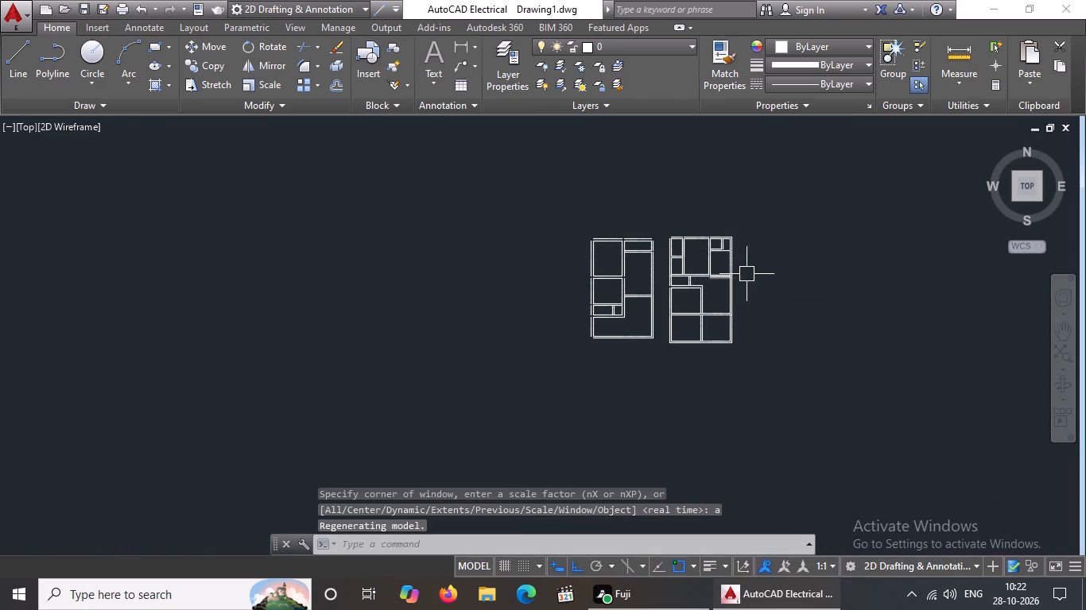
{"action": "scroll", "coordinate": [740, 276], "scroll_direction": "up", "scroll_amount": 2}
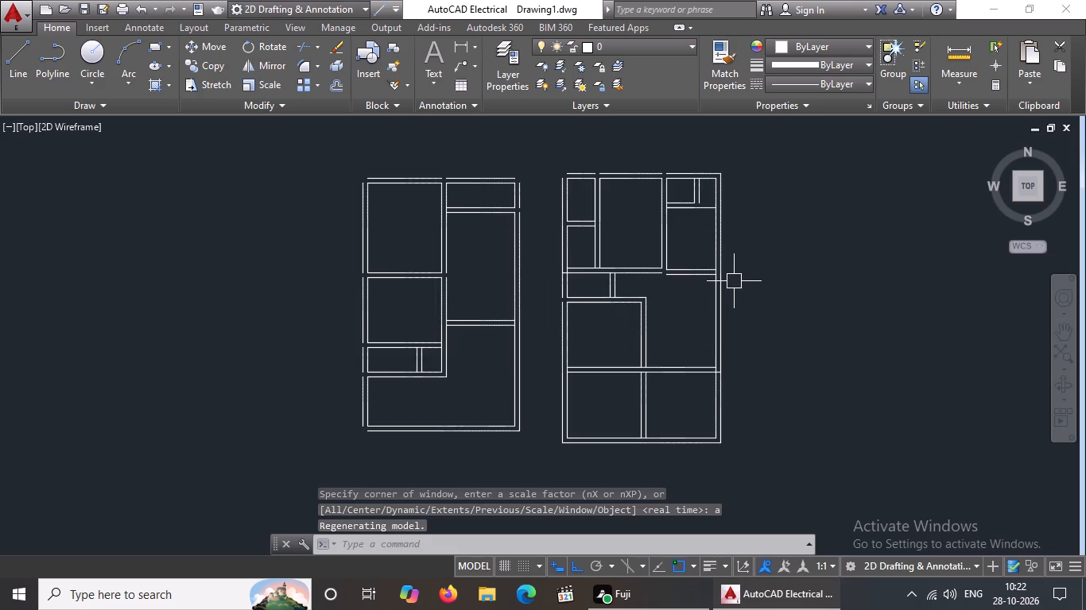
{"action": "key", "text": "Escape"}
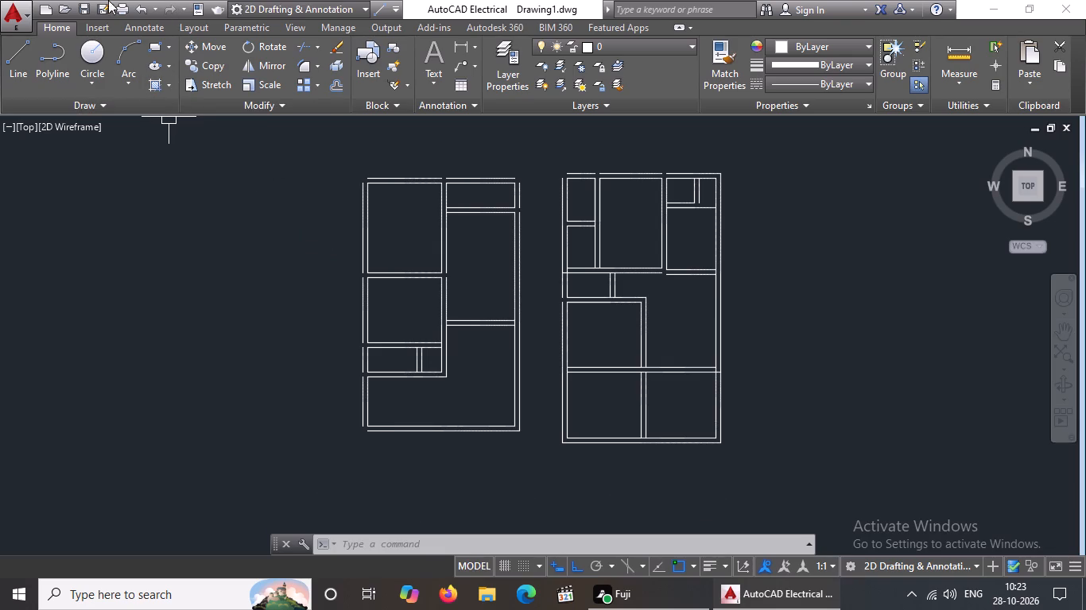
Start a multiline text box inside the upper-left room of the left plan.
{"action": "left_click", "coordinate": [12, 58]}
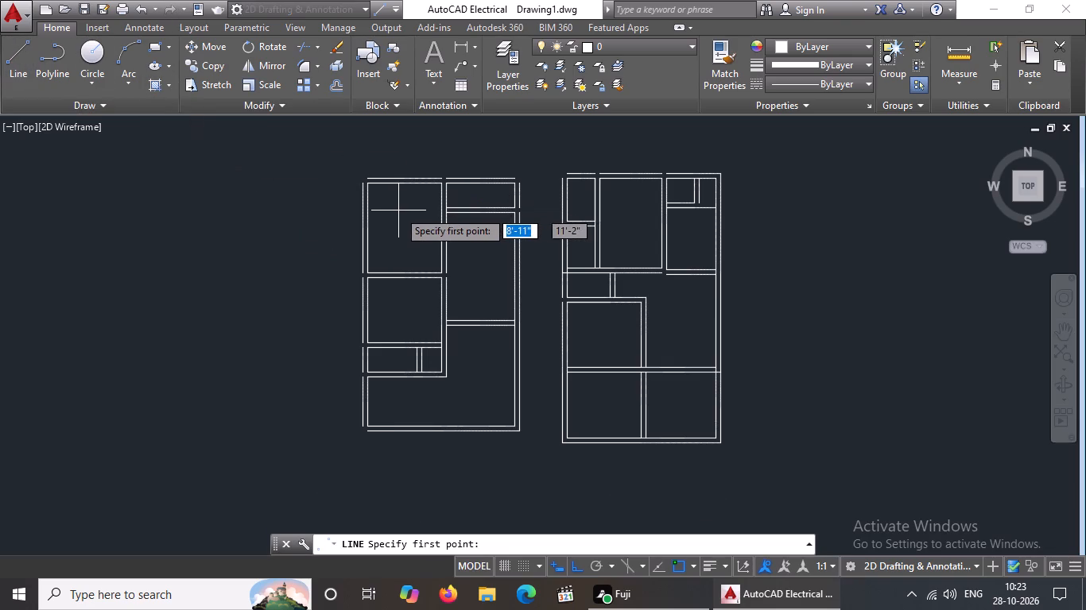
{"action": "key", "text": "Escape"}
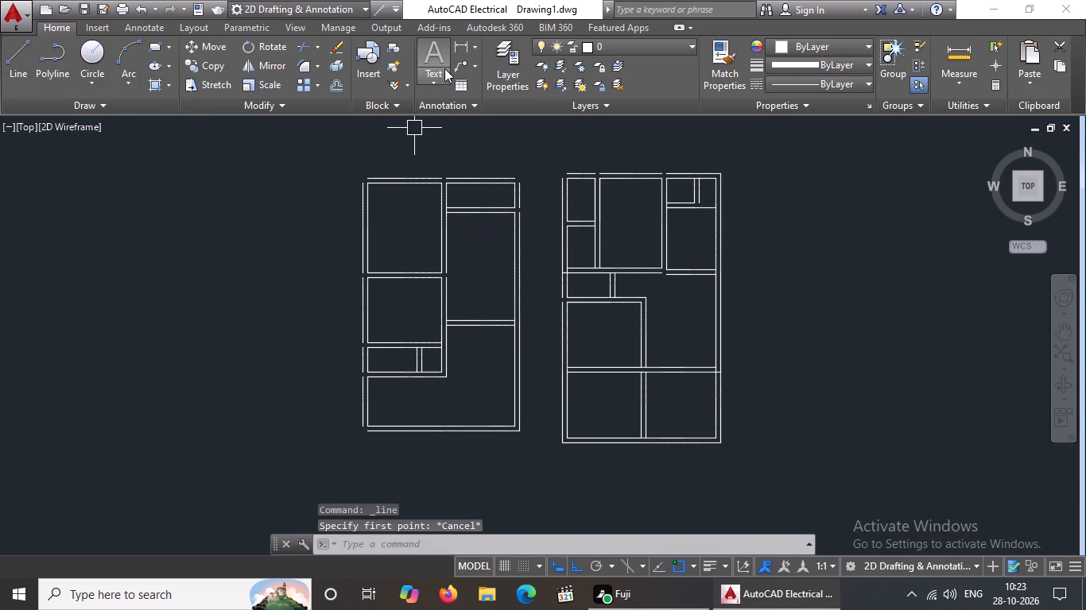
{"action": "left_click", "coordinate": [431, 83]}
{"action": "left_click", "coordinate": [452, 110]}
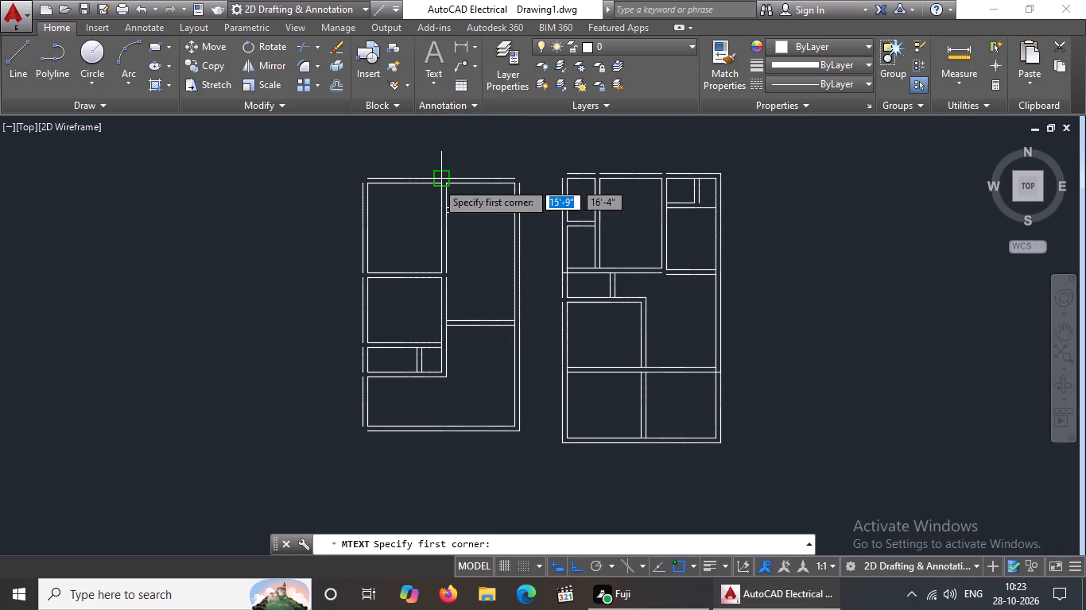
{"action": "left_click", "coordinate": [425, 79]}
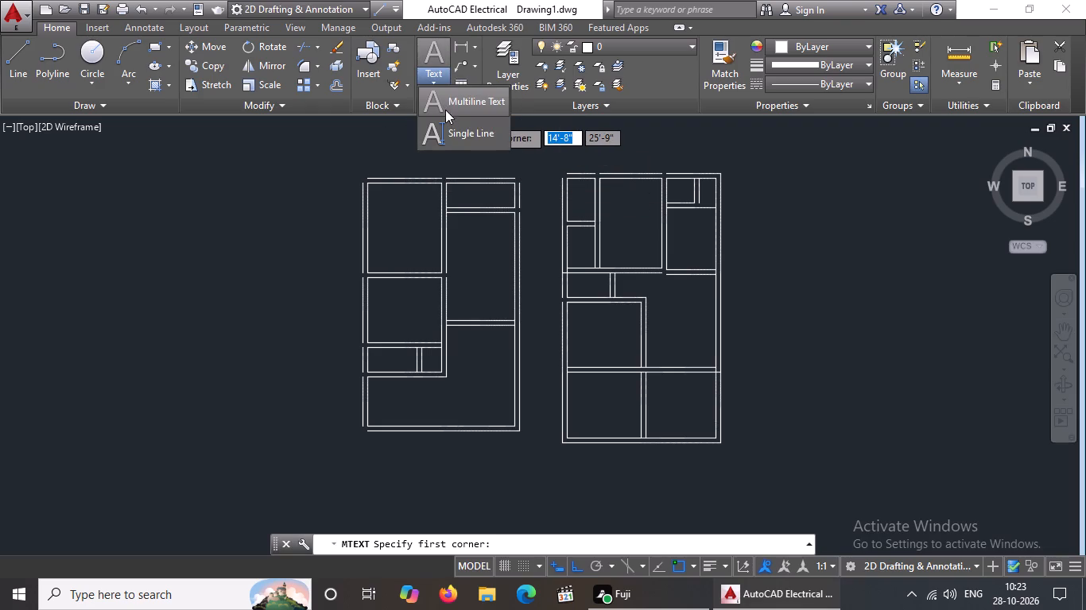
{"action": "left_click", "coordinate": [447, 101]}
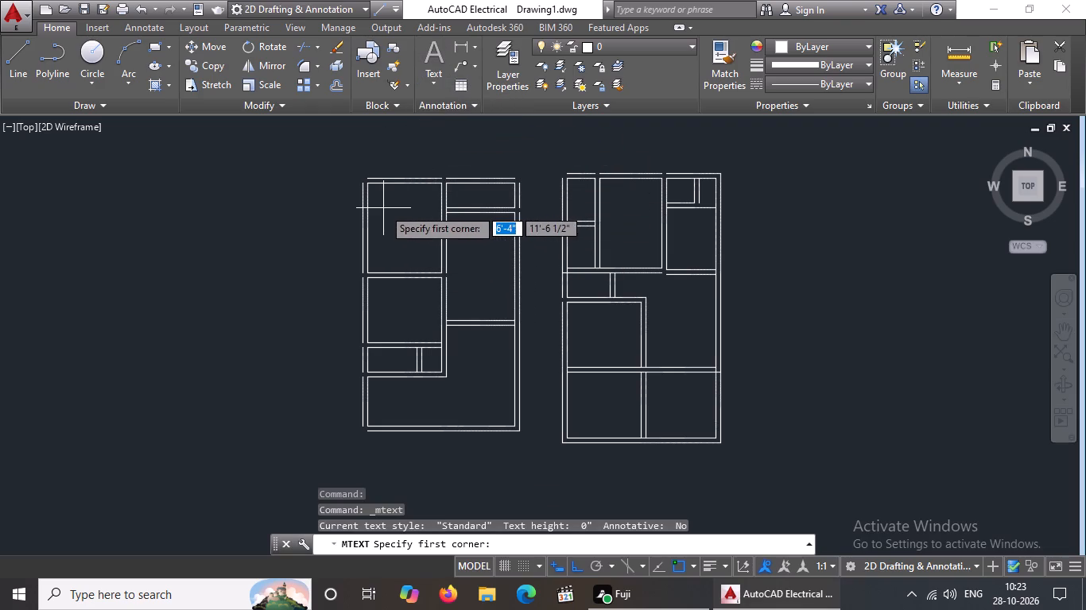
{"action": "left_click", "coordinate": [381, 212]}
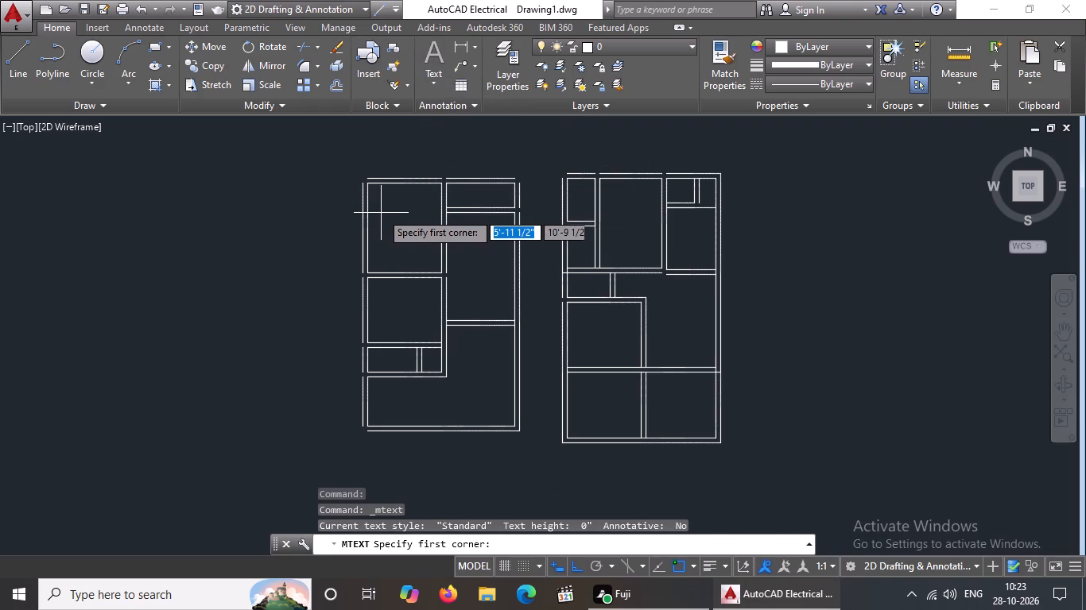
{"action": "left_click", "coordinate": [432, 255]}
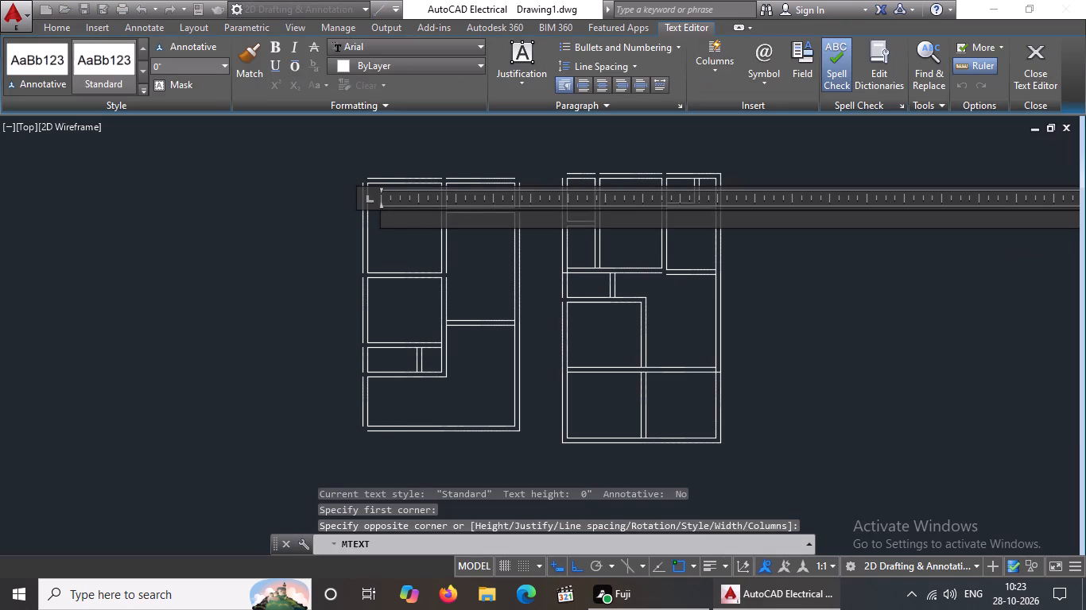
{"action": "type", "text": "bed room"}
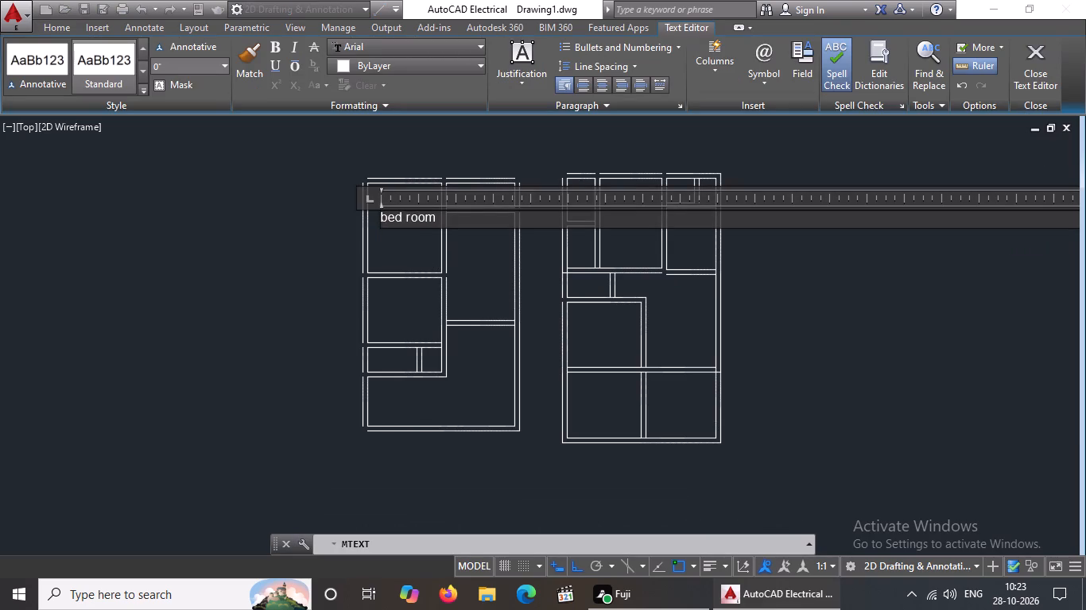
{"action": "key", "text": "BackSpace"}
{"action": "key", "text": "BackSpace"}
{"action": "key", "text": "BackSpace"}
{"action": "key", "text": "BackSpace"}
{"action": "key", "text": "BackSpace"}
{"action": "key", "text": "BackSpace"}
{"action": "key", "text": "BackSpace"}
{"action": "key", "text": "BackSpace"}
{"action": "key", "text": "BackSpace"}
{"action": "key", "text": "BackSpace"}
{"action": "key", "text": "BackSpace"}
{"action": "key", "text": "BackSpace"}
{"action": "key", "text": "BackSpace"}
Enter BED ROOM in capitals with 12' X 14'6" on a second line indented by one space, and finish the text.
{"action": "type", "text": "BED"}
{"action": "key", "text": "space"}
{"action": "type", "text": "ROOM"}
{"action": "key", "text": "Return"}
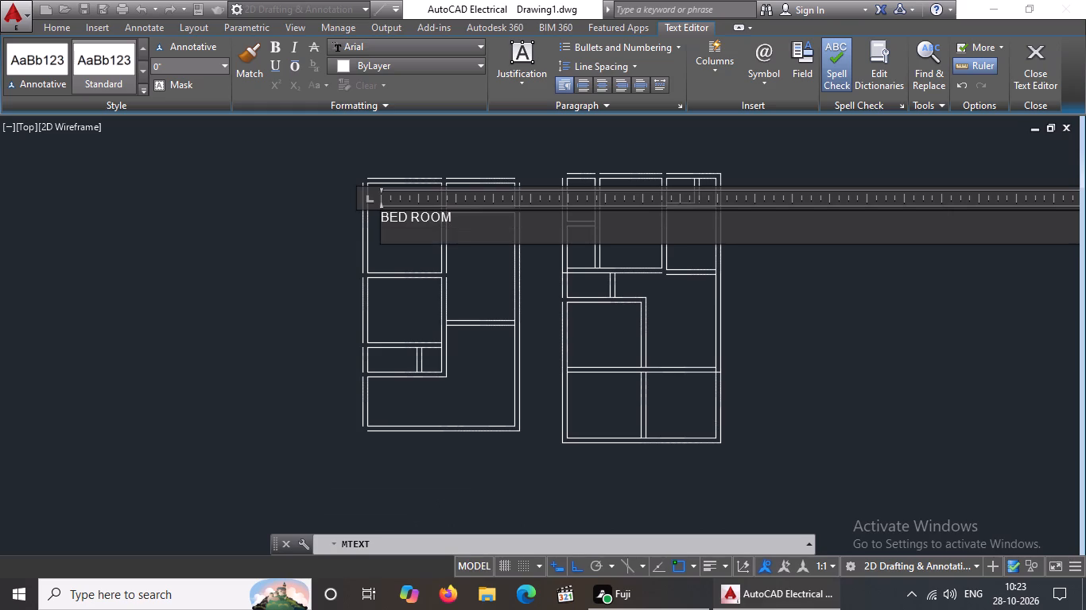
{"action": "type", "text": "12'"}
{"action": "key", "text": "space"}
{"action": "type", "text": "X"}
{"action": "key", "text": "space"}
{"action": "type", "text": "14'6"}
{"action": "key", "text": "shift+quotedbl"}
{"action": "left_click", "coordinate": [382, 232]}
{"action": "key", "text": "space"}
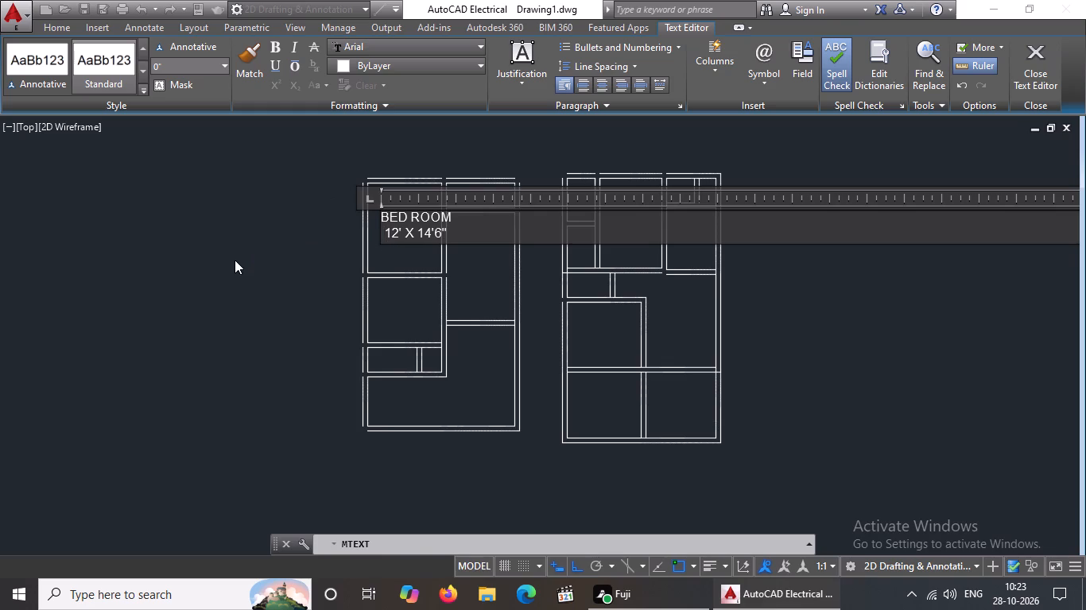
{"action": "left_click", "coordinate": [233, 261]}
Set the text height of the bedroom label to 8".
{"action": "scroll", "coordinate": [392, 210], "scroll_direction": "up", "scroll_amount": 2}
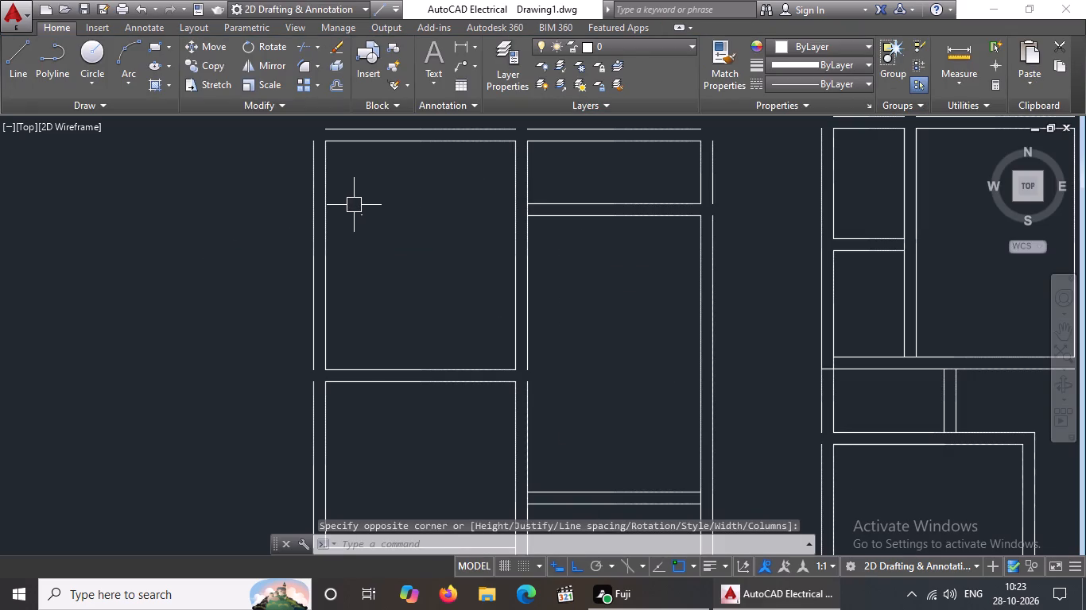
{"action": "left_click", "coordinate": [354, 204]}
{"action": "left_click", "coordinate": [392, 237]}
{"action": "right_click", "coordinate": [391, 237]}
{"action": "left_click", "coordinate": [454, 551]}
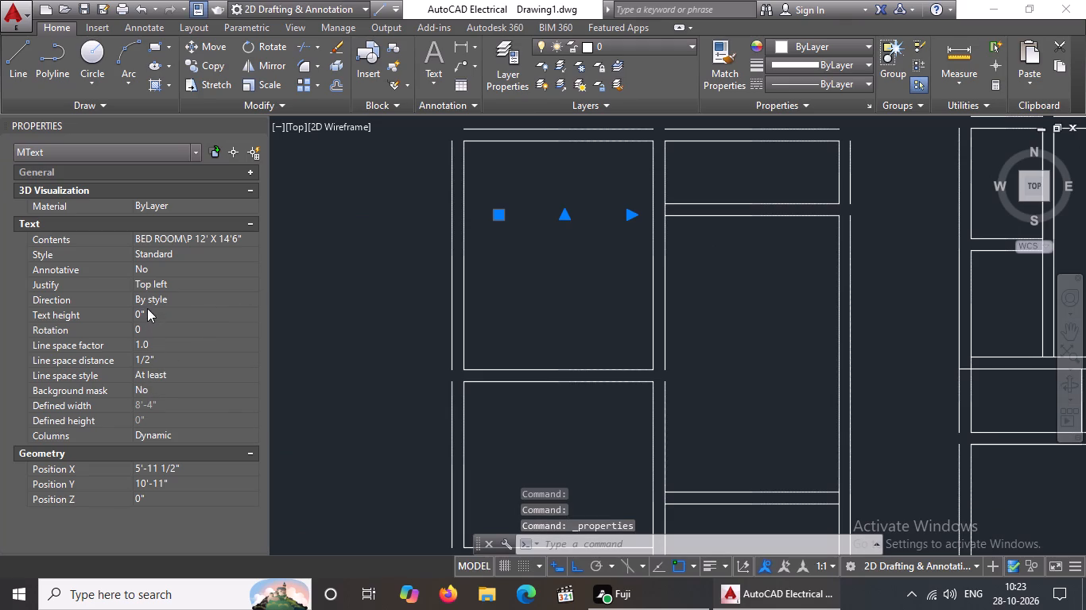
{"action": "left_click", "coordinate": [149, 315]}
{"action": "key", "text": "BackSpace"}
{"action": "key", "text": "BackSpace"}
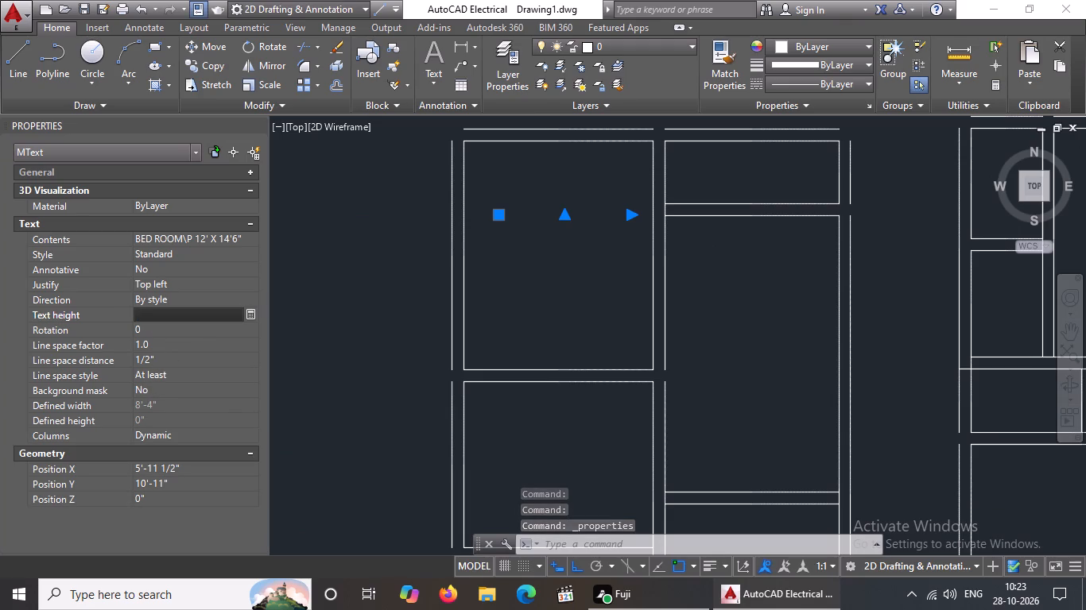
{"action": "key", "text": "8"}
{"action": "key", "text": "shift+quotedbl"}
{"action": "key", "text": "Return"}
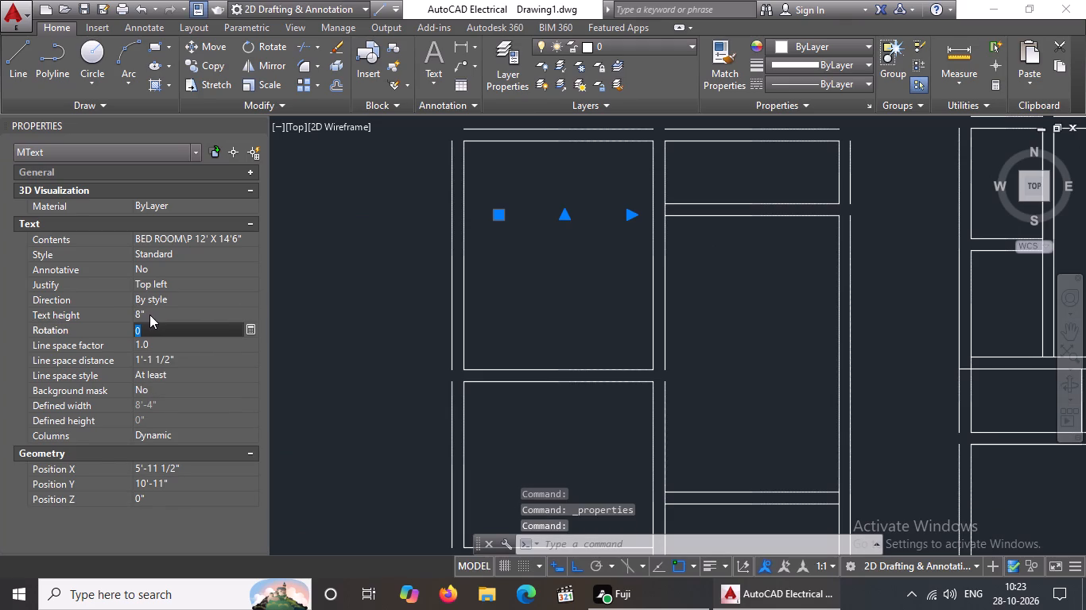
{"action": "left_click", "coordinate": [258, 121]}
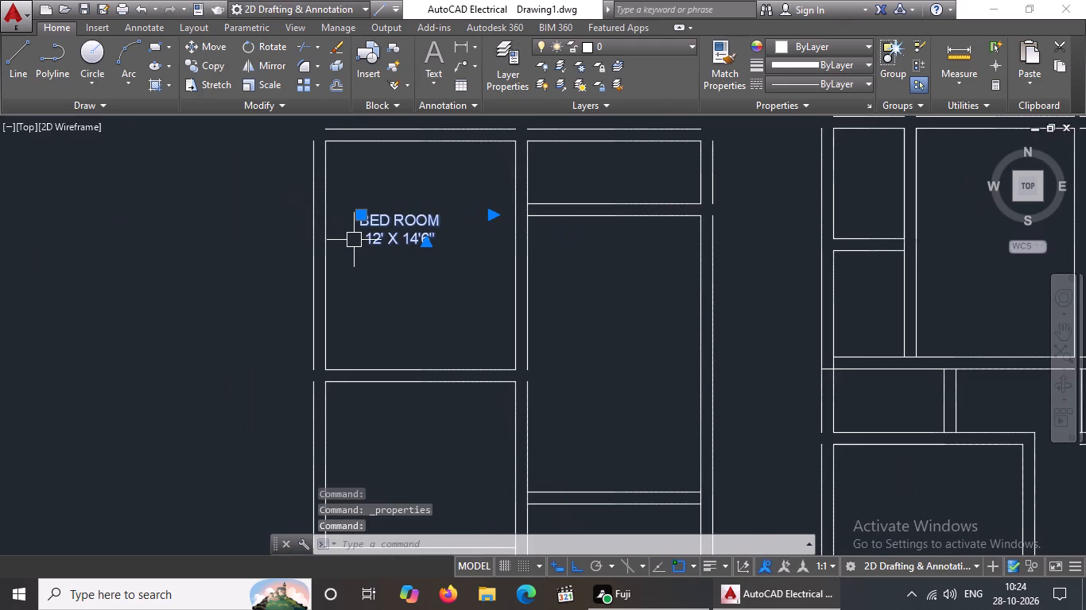
{"action": "key", "text": "Escape"}
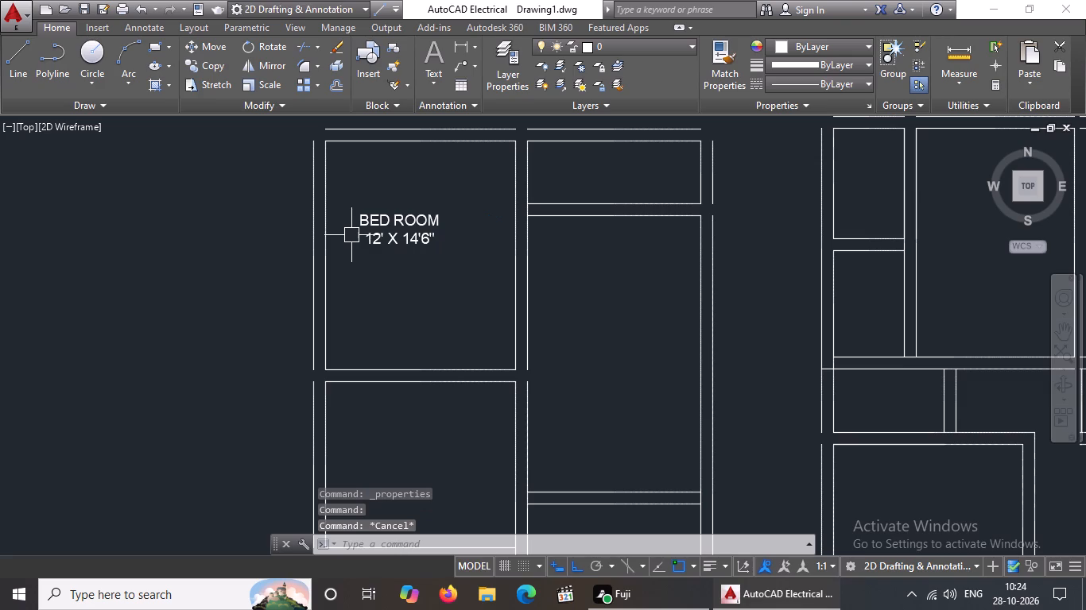
Turn Ortho off and move the bedroom label about 5' down and slightly right within its room.
{"action": "left_click", "coordinate": [401, 218]}
{"action": "left_click", "coordinate": [362, 214]}
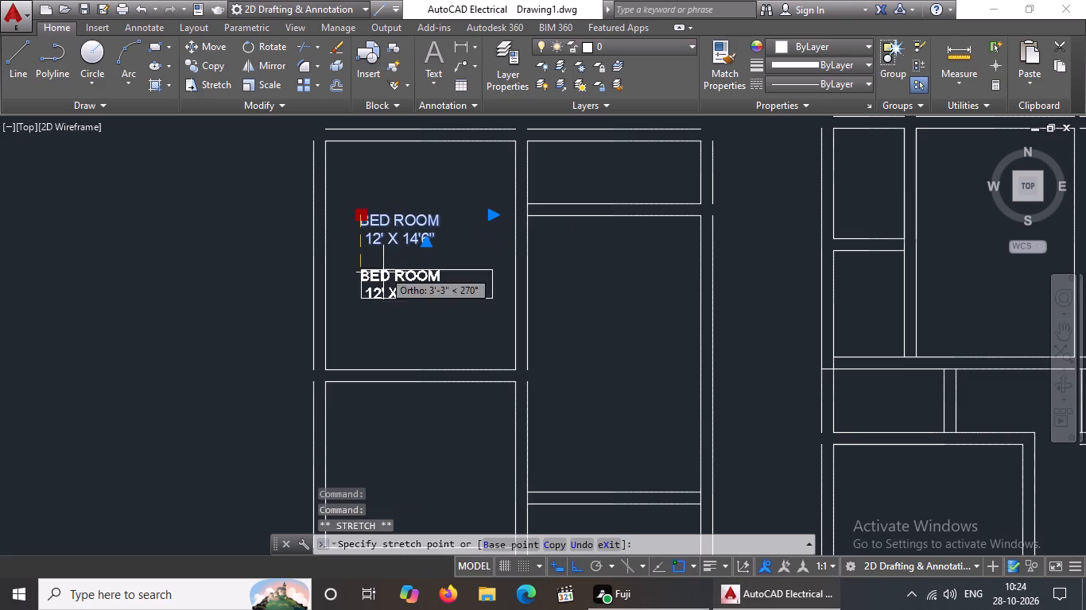
{"action": "left_click", "coordinate": [572, 564]}
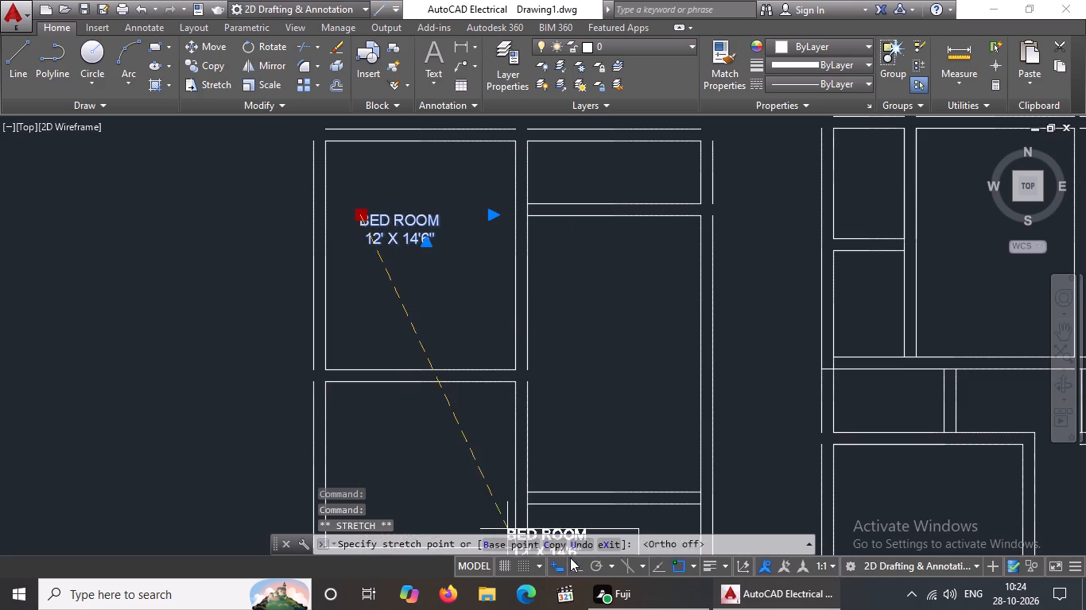
{"action": "left_click", "coordinate": [380, 292]}
{"action": "key", "text": "Escape"}
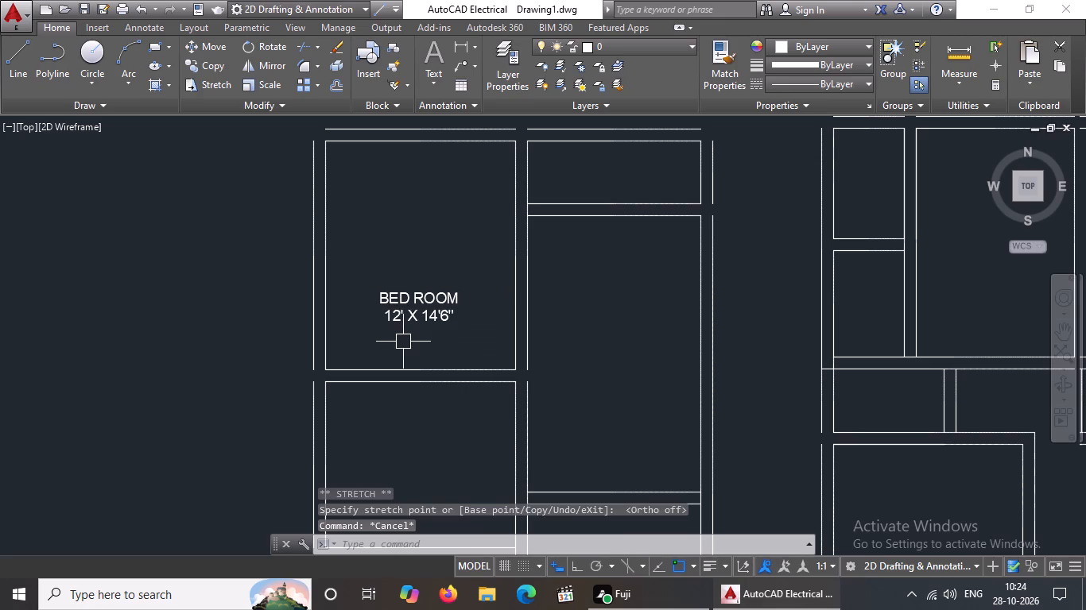
Copy the bedroom label about 9'3" up into the upper-left corner of the same room.
{"action": "left_click", "coordinate": [414, 315]}
{"action": "left_click", "coordinate": [204, 61]}
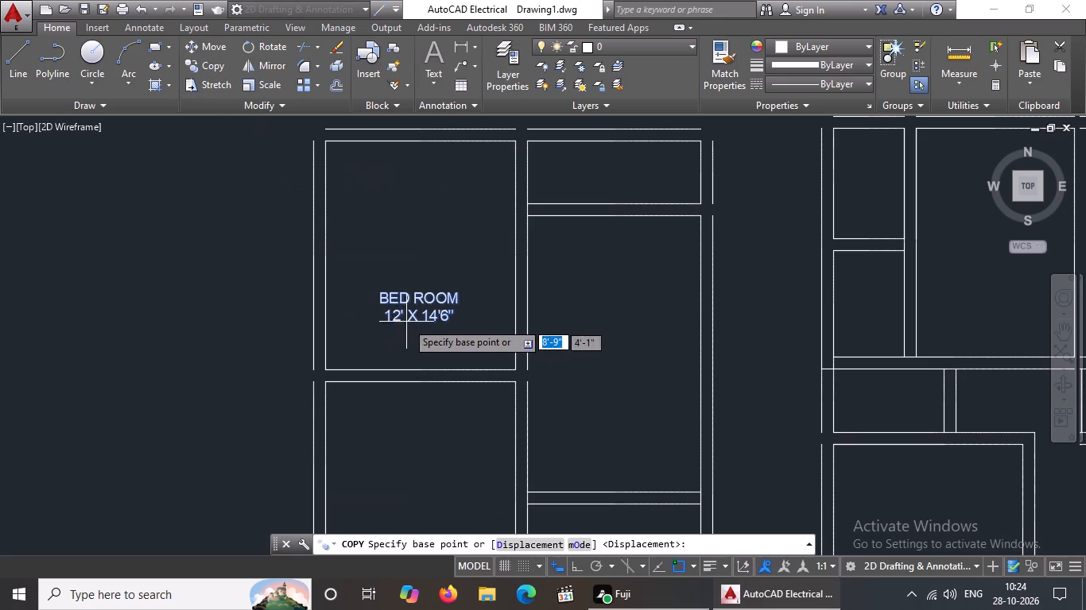
{"action": "left_click", "coordinate": [420, 314]}
{"action": "left_click", "coordinate": [381, 172]}
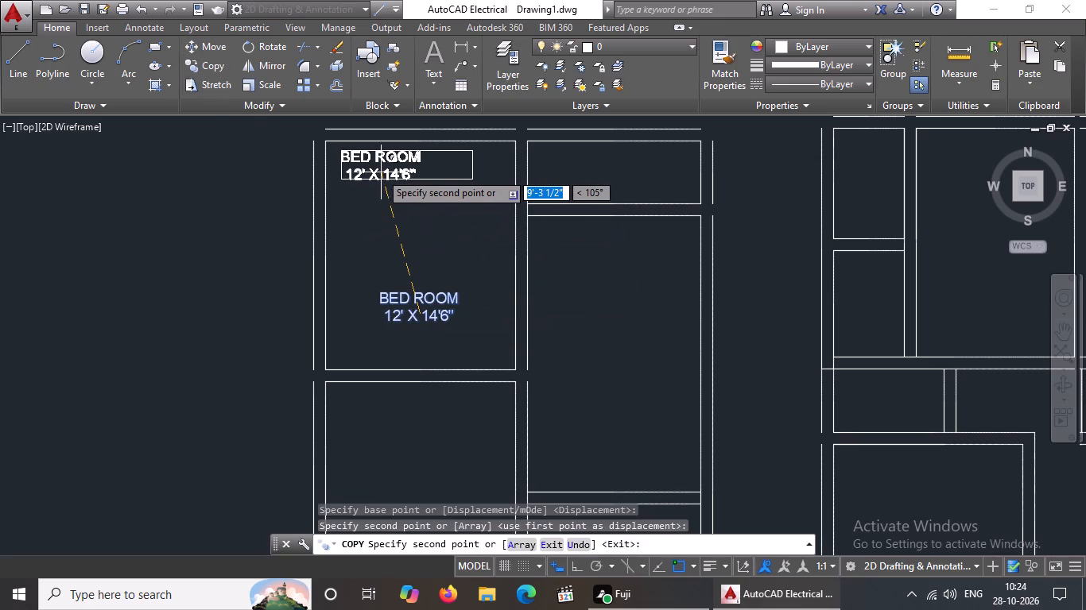
{"action": "key", "text": "Escape"}
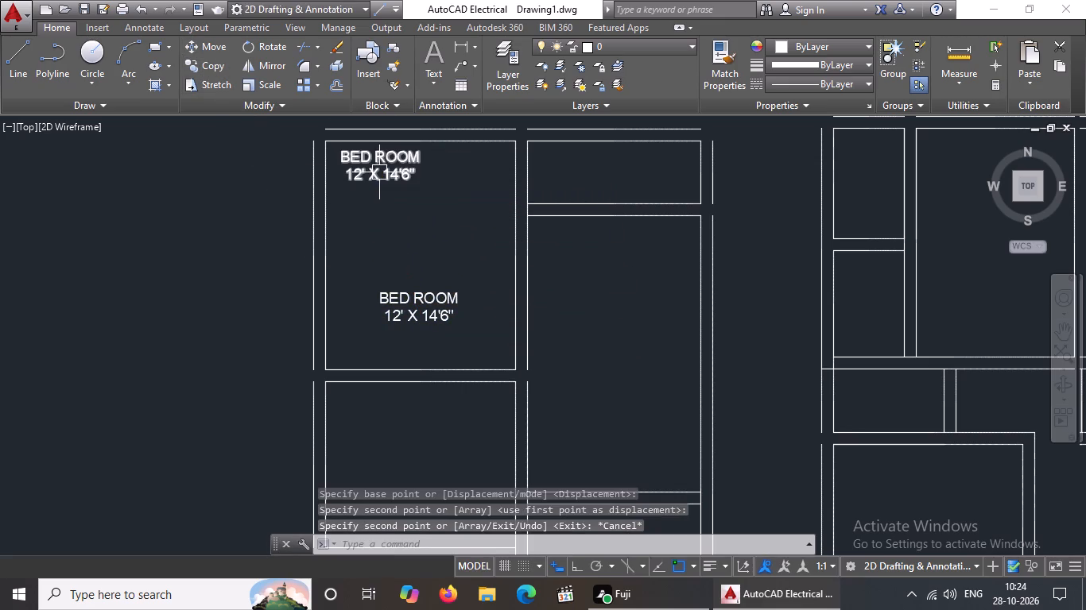
Replace the text of the copied label at the top of the bedroom with WARDROBE.
{"action": "double_click", "coordinate": [400, 166]}
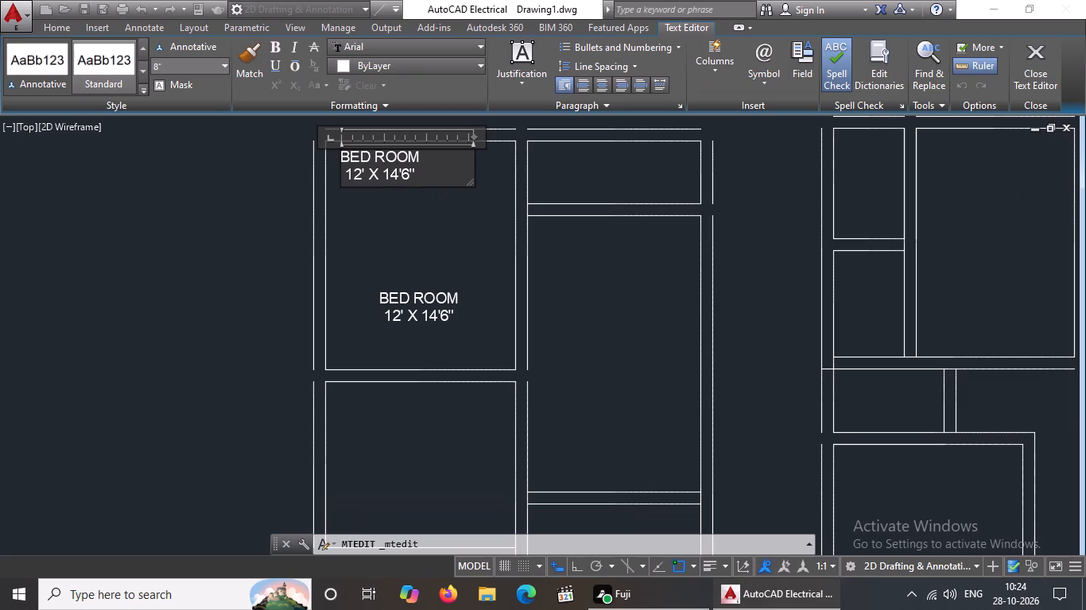
{"action": "left_click", "coordinate": [436, 172]}
{"action": "key", "text": "BackSpace"}
{"action": "key", "text": "BackSpace"}
{"action": "key", "text": "BackSpace"}
{"action": "key", "text": "BackSpace"}
{"action": "key", "text": "BackSpace"}
{"action": "key", "text": "BackSpace"}
{"action": "key", "text": "BackSpace"}
{"action": "key", "text": "BackSpace"}
{"action": "key", "text": "BackSpace"}
{"action": "key", "text": "BackSpace"}
{"action": "key", "text": "BackSpace"}
{"action": "key", "text": "BackSpace"}
{"action": "key", "text": "BackSpace"}
{"action": "key", "text": "BackSpace"}
{"action": "key", "text": "BackSpace"}
{"action": "key", "text": "BackSpace"}
{"action": "key", "text": "BackSpace"}
{"action": "key", "text": "BackSpace"}
{"action": "key", "text": "BackSpace"}
{"action": "key", "text": "BackSpace"}
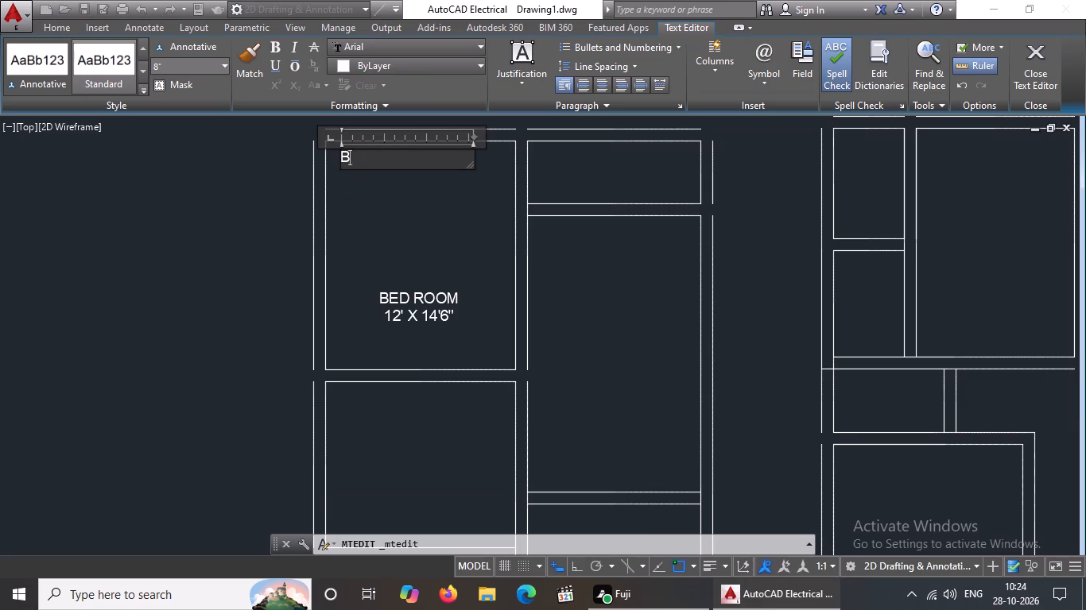
{"action": "key", "text": "BackSpace"}
{"action": "key", "text": "BackSpace"}
{"action": "type", "text": "WAR"}
{"action": "type", "text": "DROBE"}
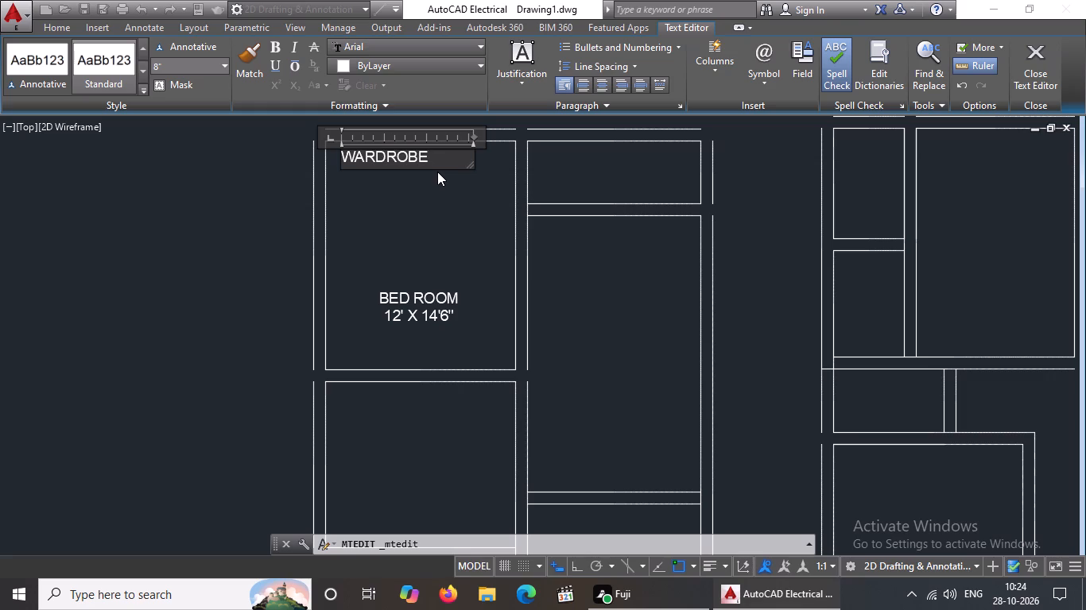
{"action": "left_click", "coordinate": [416, 208]}
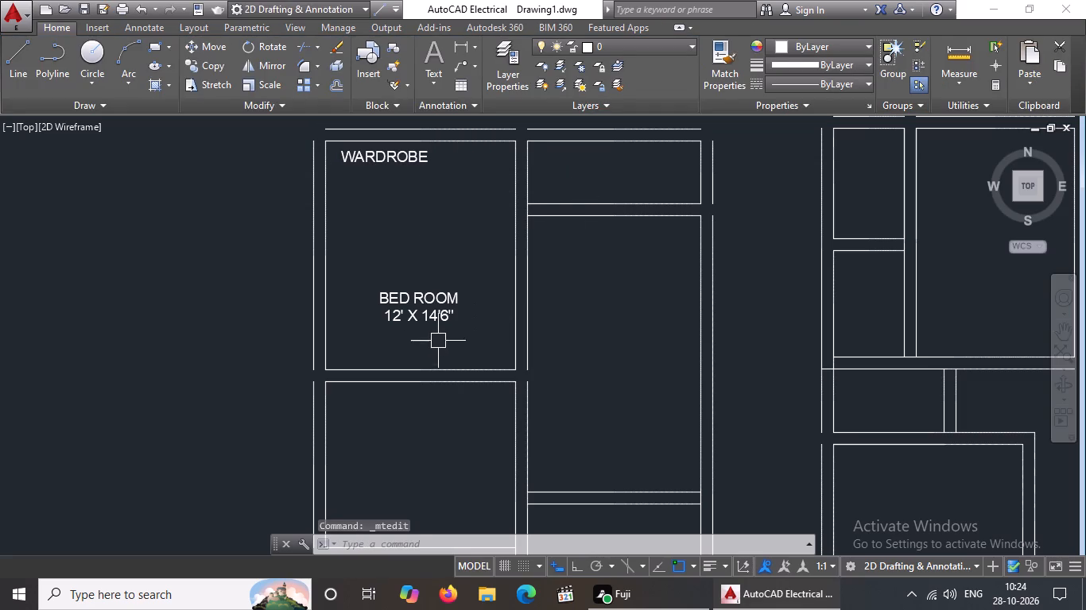
Copy the bedroom label about 14'9" up and right into the small room at the plan's upper right.
{"action": "left_click", "coordinate": [415, 303]}
{"action": "left_click", "coordinate": [211, 66]}
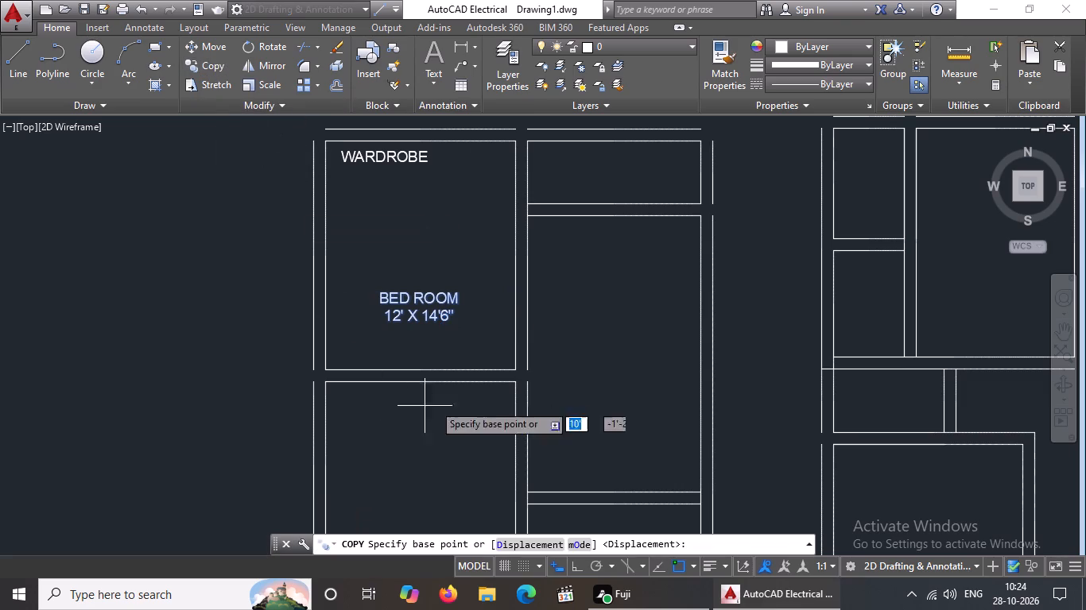
{"action": "left_click", "coordinate": [419, 312]}
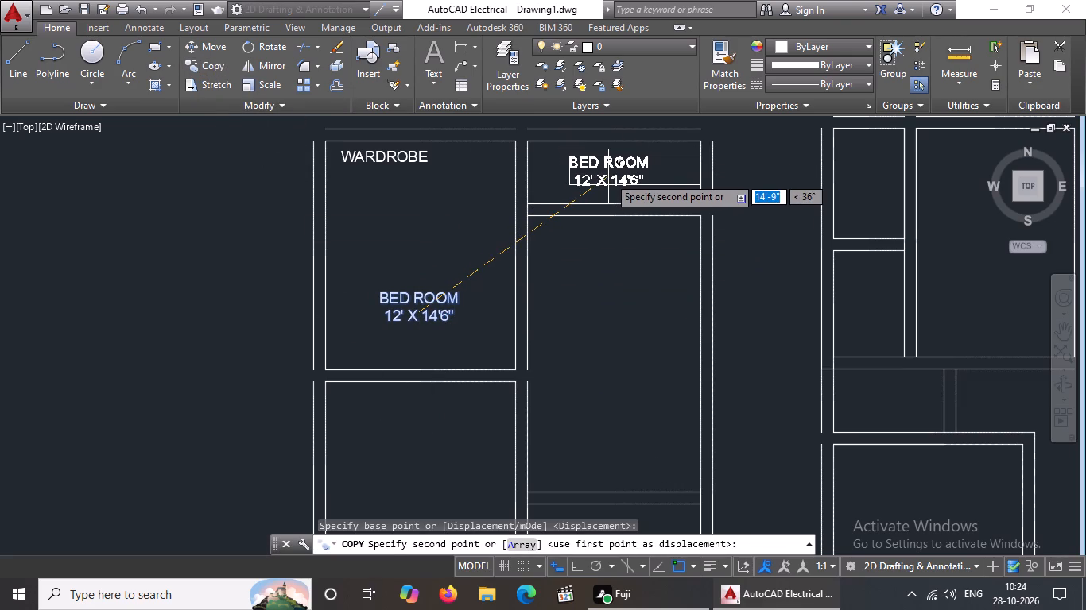
{"action": "left_click", "coordinate": [608, 176]}
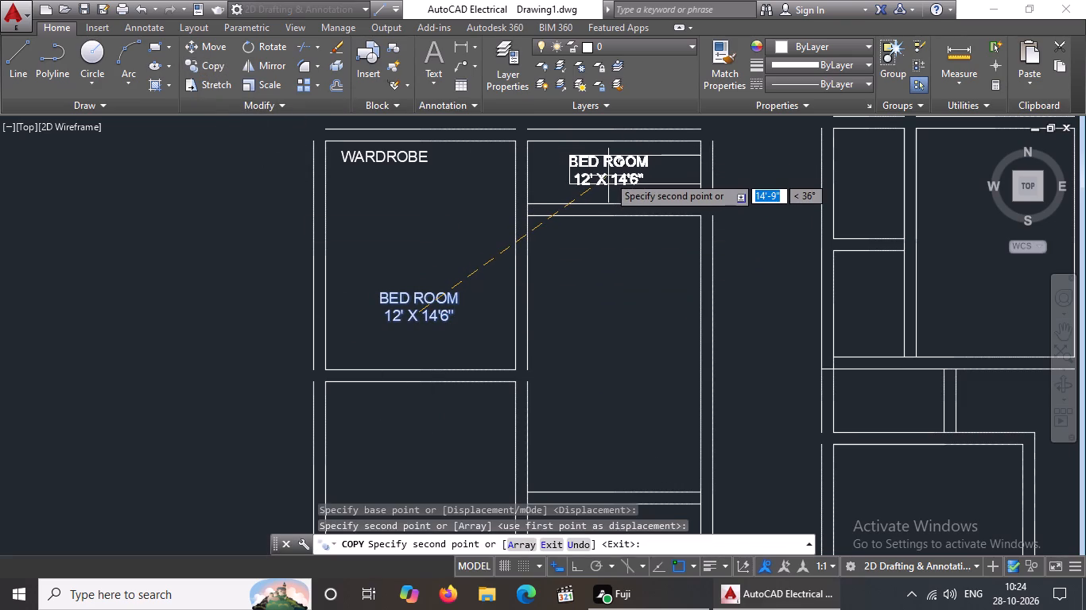
{"action": "key", "text": "Escape"}
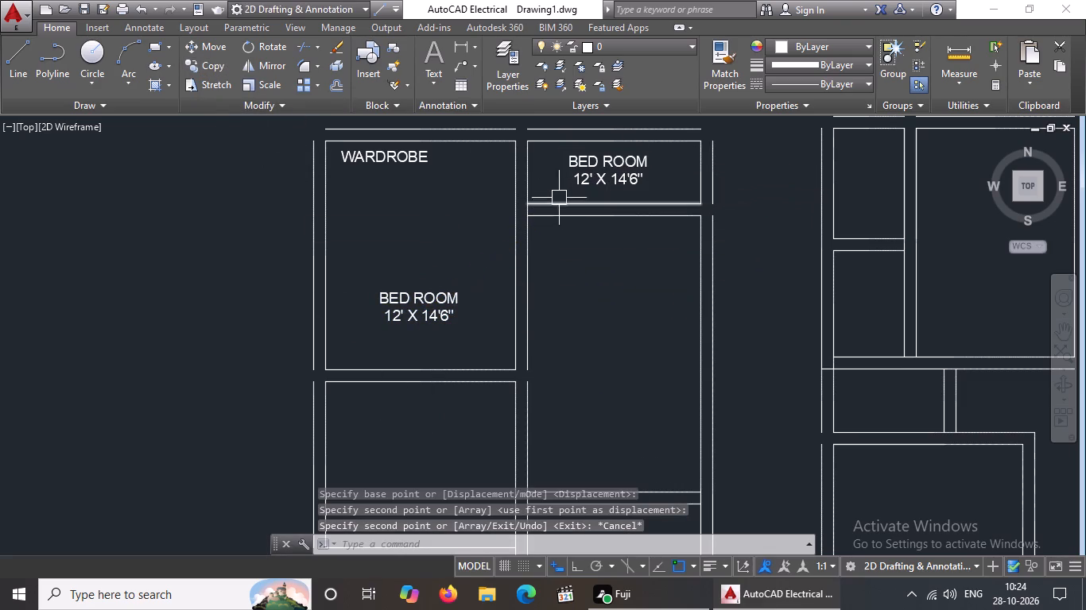
Replace the upper-right room's copied label with WASH AREA and 11' X 4' on a second line.
{"action": "double_click", "coordinate": [630, 180]}
{"action": "left_click", "coordinate": [649, 176]}
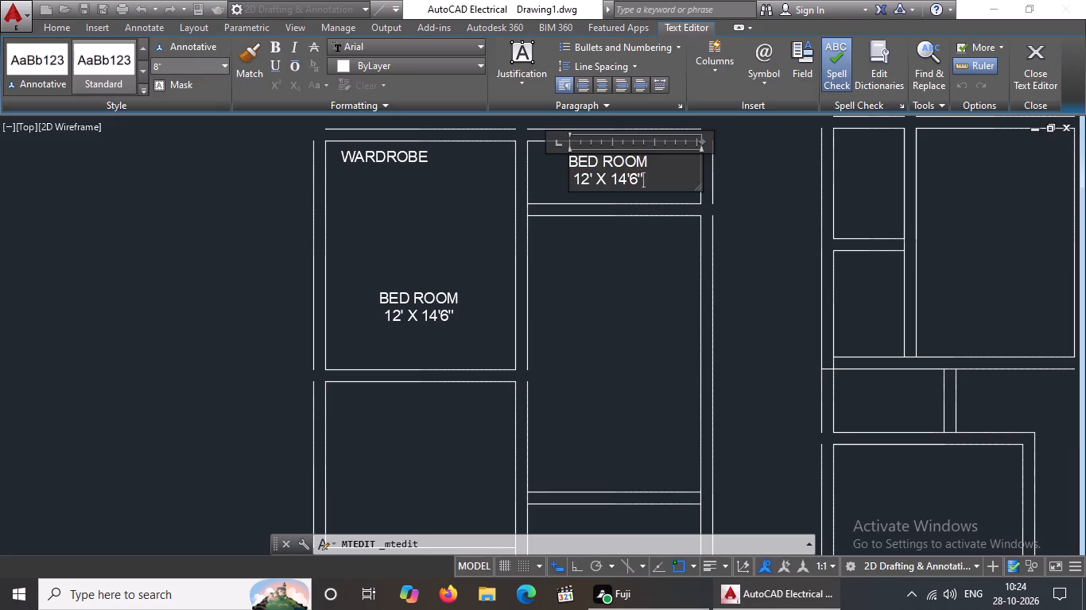
{"action": "key", "text": "BackSpace"}
{"action": "key", "text": "BackSpace"}
{"action": "key", "text": "BackSpace"}
{"action": "key", "text": "BackSpace"}
{"action": "key", "text": "BackSpace"}
{"action": "key", "text": "BackSpace"}
{"action": "key", "text": "BackSpace"}
{"action": "key", "text": "BackSpace"}
{"action": "key", "text": "BackSpace"}
{"action": "key", "text": "BackSpace"}
{"action": "key", "text": "BackSpace"}
{"action": "key", "text": "BackSpace"}
{"action": "key", "text": "BackSpace"}
{"action": "key", "text": "BackSpace"}
{"action": "key", "text": "BackSpace"}
{"action": "key", "text": "BackSpace"}
{"action": "key", "text": "BackSpace"}
{"action": "key", "text": "BackSpace"}
{"action": "key", "text": "BackSpace"}
{"action": "key", "text": "BackSpace"}
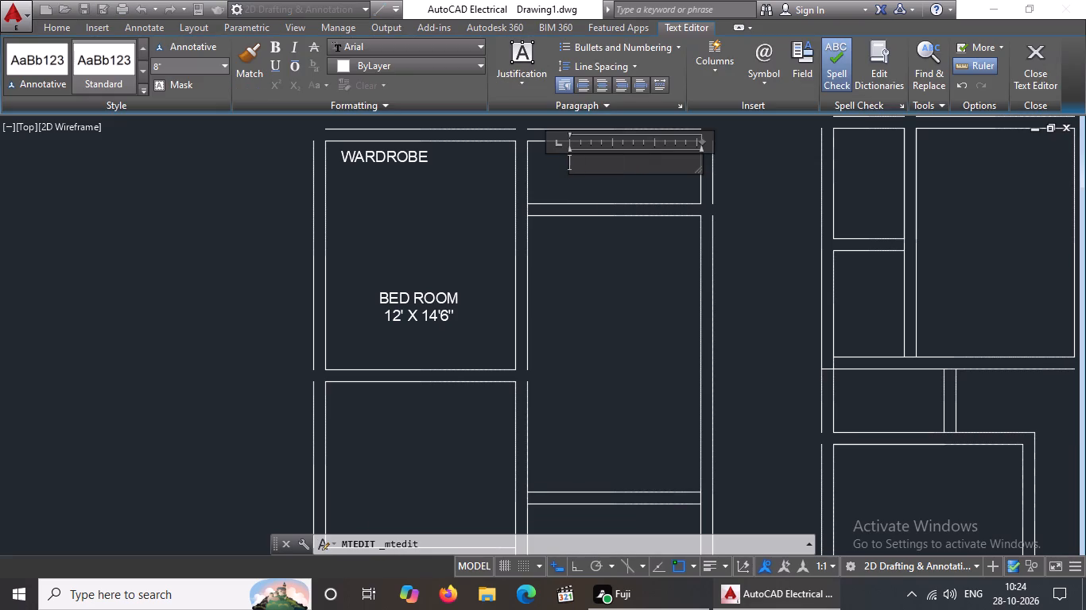
{"action": "type", "text": "WASH AREA"}
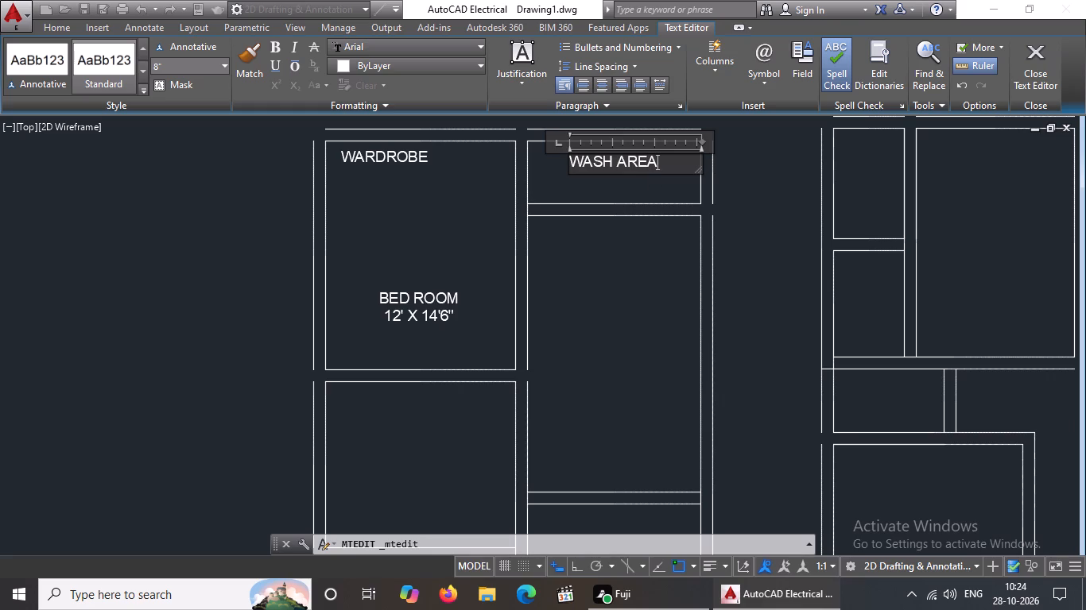
{"action": "key", "text": "Return"}
{"action": "type", "text": "11'"}
{"action": "key", "text": "space"}
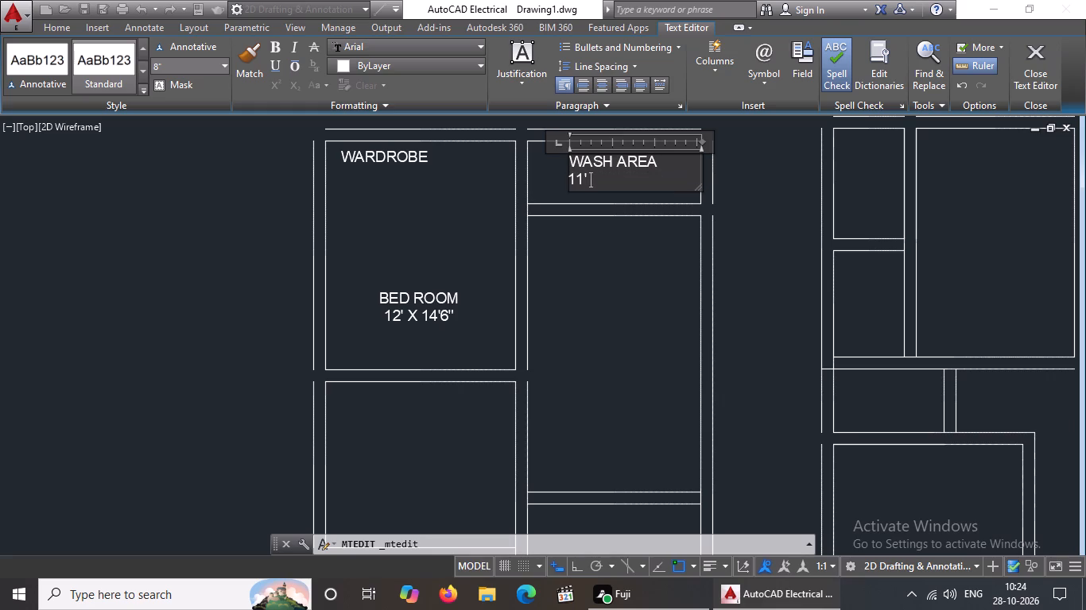
{"action": "type", "text": "X 4"}
{"action": "key", "text": "apostrophe"}
Indent the wash area's size line by four spaces to centre it under the name, and finish the text.
{"action": "key", "text": "Left"}
{"action": "key", "text": "Left"}
{"action": "key", "text": "Left"}
{"action": "key", "text": "Left"}
{"action": "key", "text": "Left"}
{"action": "key", "text": "Left"}
{"action": "key", "text": "Left"}
{"action": "key", "text": "Left"}
{"action": "key", "text": "space"}
{"action": "key", "text": "space"}
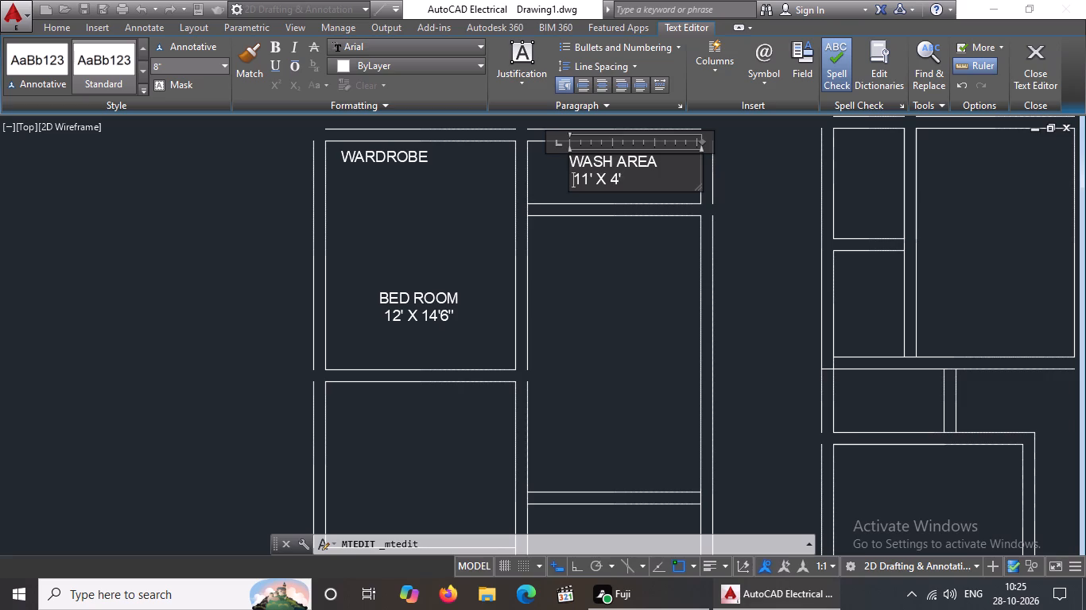
{"action": "key", "text": "space"}
{"action": "key", "text": "space"}
{"action": "left_click", "coordinate": [626, 334]}
Copy the bedroom label about 13' to the right into the large room below the wash area.
{"action": "left_click", "coordinate": [420, 300]}
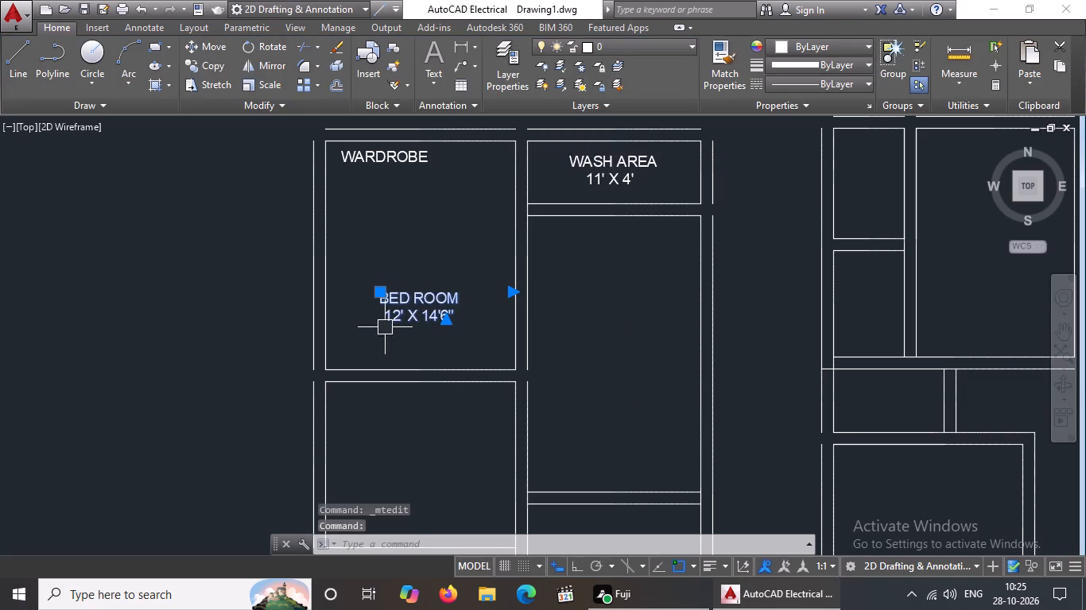
{"action": "left_click", "coordinate": [192, 62]}
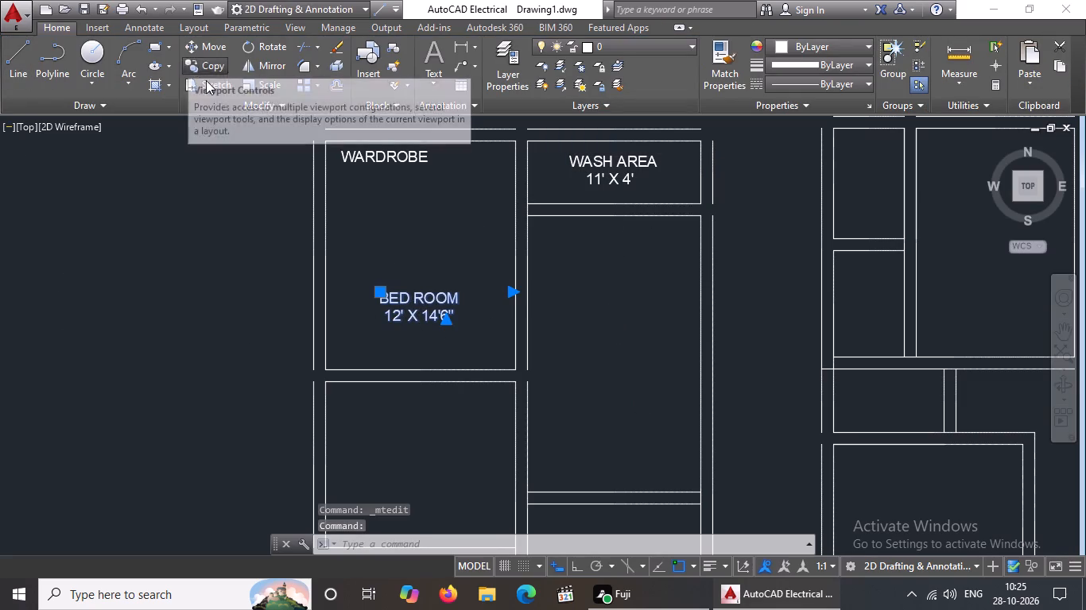
{"action": "left_click_drag", "start_coordinate": [406, 301], "coordinate": [451, 317]}
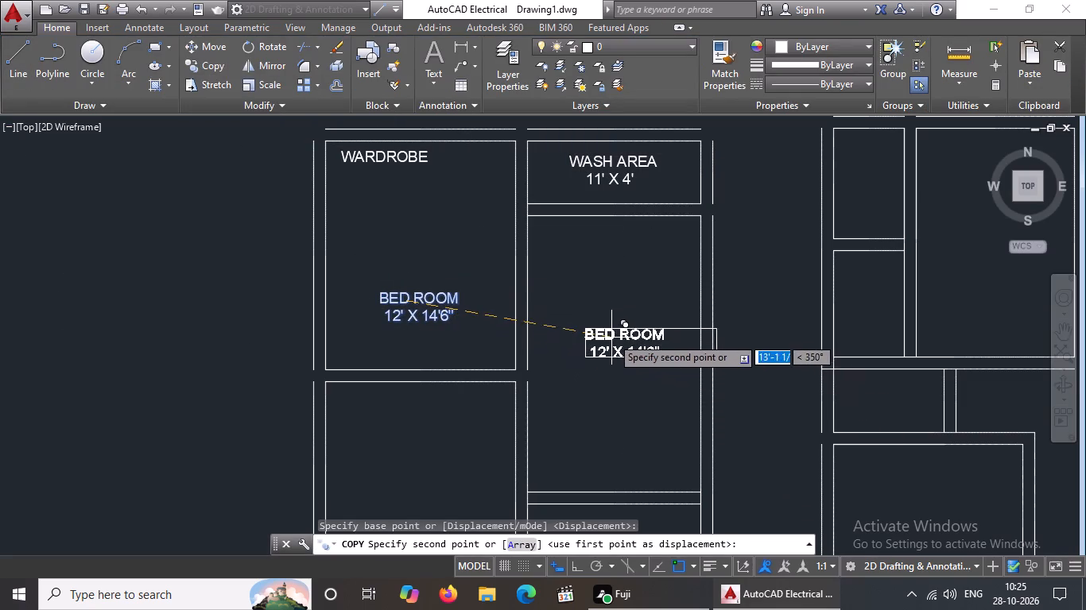
{"action": "left_click", "coordinate": [607, 333]}
{"action": "key", "text": "Escape"}
Replace the large room's copied label with HALL and 11' X 17'6" on a second line.
{"action": "double_click", "coordinate": [634, 333]}
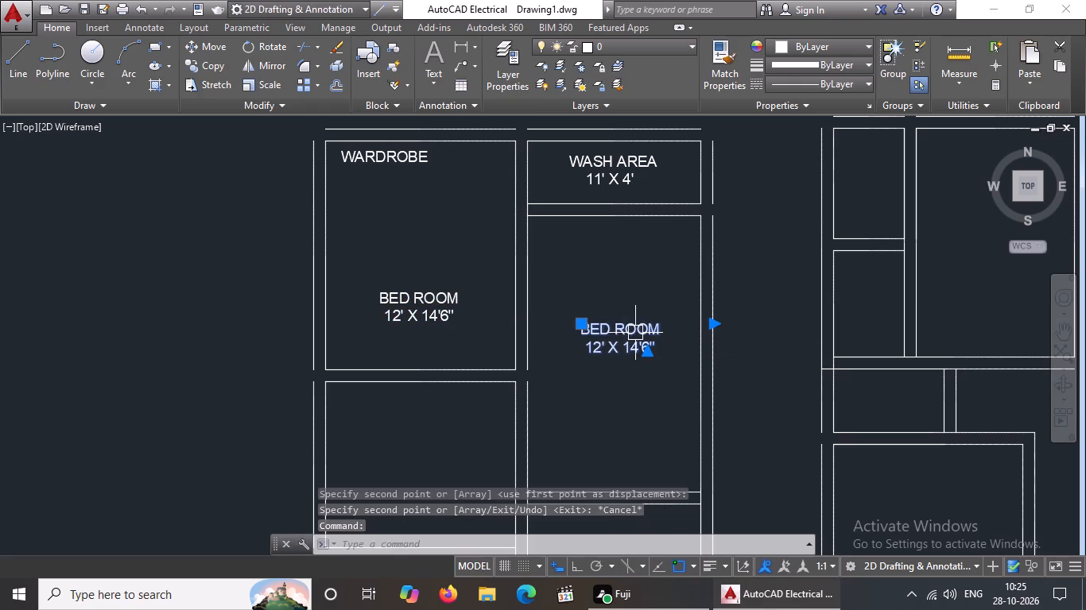
{"action": "left_click", "coordinate": [669, 345]}
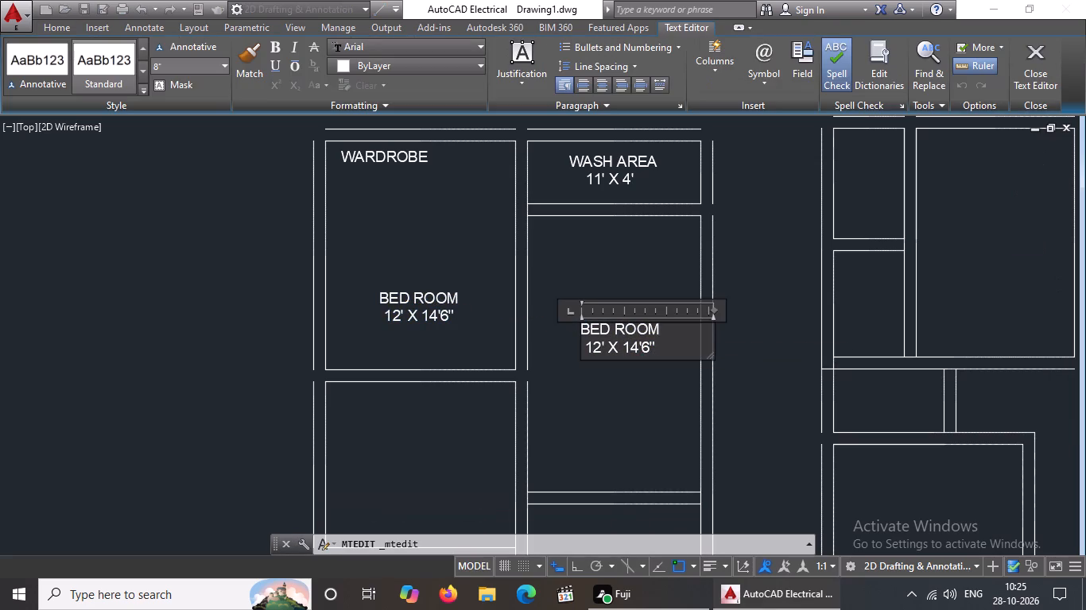
{"action": "key", "text": "BackSpace"}
{"action": "key", "text": "BackSpace"}
{"action": "key", "text": "BackSpace"}
{"action": "key", "text": "BackSpace"}
{"action": "key", "text": "BackSpace"}
{"action": "key", "text": "BackSpace"}
{"action": "key", "text": "BackSpace"}
{"action": "key", "text": "BackSpace"}
{"action": "key", "text": "BackSpace"}
{"action": "key", "text": "BackSpace"}
{"action": "key", "text": "BackSpace"}
{"action": "key", "text": "BackSpace"}
{"action": "key", "text": "BackSpace"}
{"action": "key", "text": "BackSpace"}
{"action": "key", "text": "BackSpace"}
{"action": "key", "text": "BackSpace"}
{"action": "key", "text": "BackSpace"}
{"action": "key", "text": "BackSpace"}
{"action": "key", "text": "BackSpace"}
{"action": "key", "text": "BackSpace"}
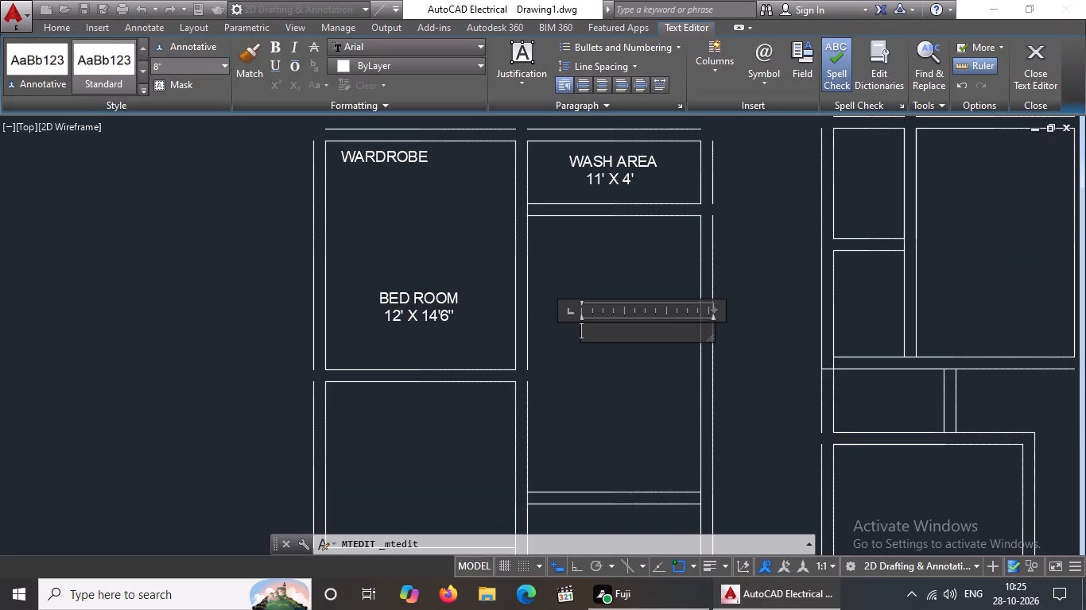
{"action": "type", "text": "HALL"}
{"action": "key", "text": "space"}
{"action": "type", "text": "11'"}
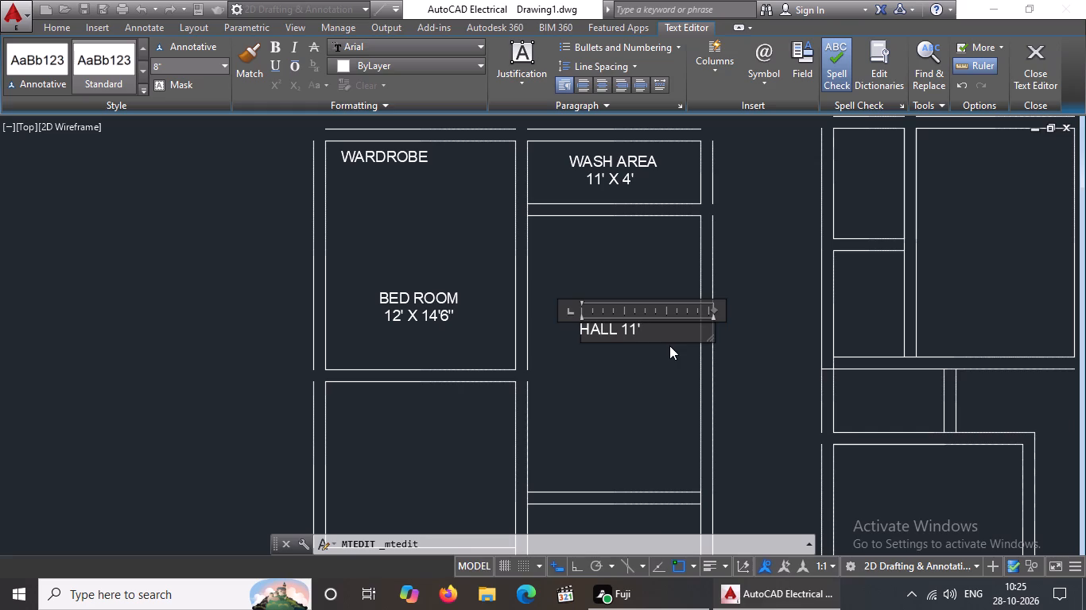
{"action": "key", "text": "space"}
{"action": "type", "text": "X"}
{"action": "key", "text": "space"}
{"action": "key", "text": "1"}
{"action": "type", "text": "7'6\""}
{"action": "left_click", "coordinate": [621, 327]}
{"action": "key", "text": "Return"}
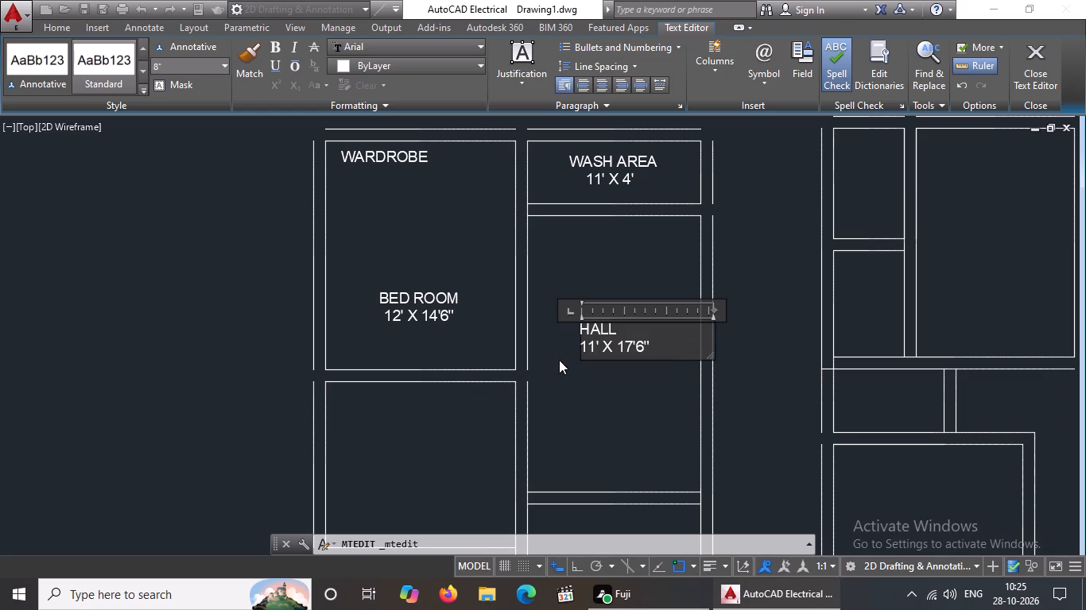
Indent the name HALL by three spaces to centre it over its size line, and finish the text.
{"action": "left_click", "coordinate": [582, 326]}
{"action": "key", "text": "space"}
{"action": "key", "text": "space"}
{"action": "key", "text": "space"}
{"action": "left_click", "coordinate": [591, 411]}
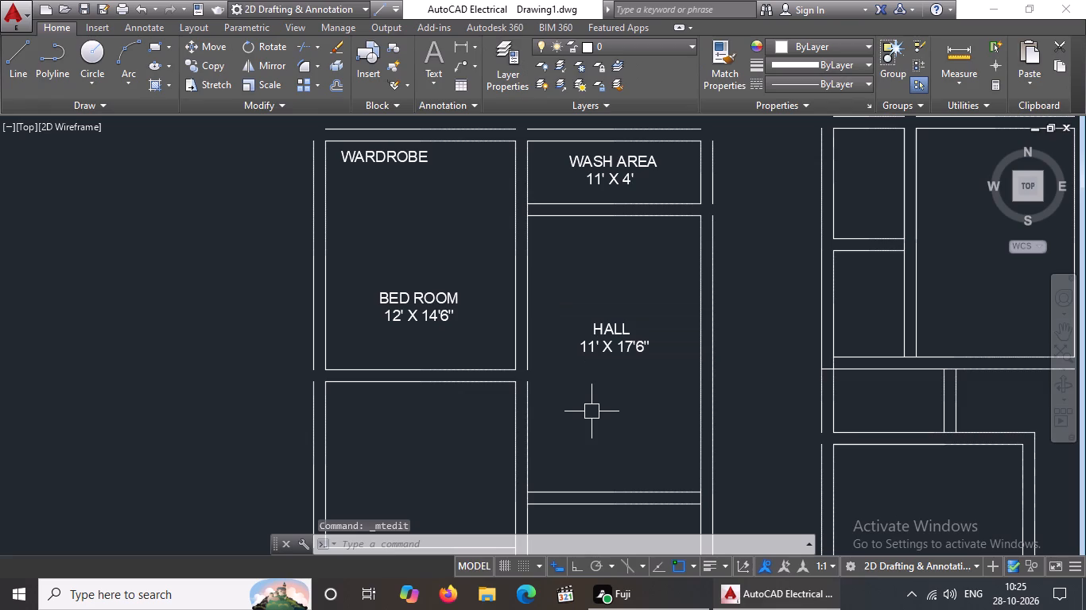
Copy the bedroom label about 12' straight down into the room directly below the bedroom.
{"action": "scroll", "coordinate": [553, 372], "scroll_direction": "down", "scroll_amount": 3}
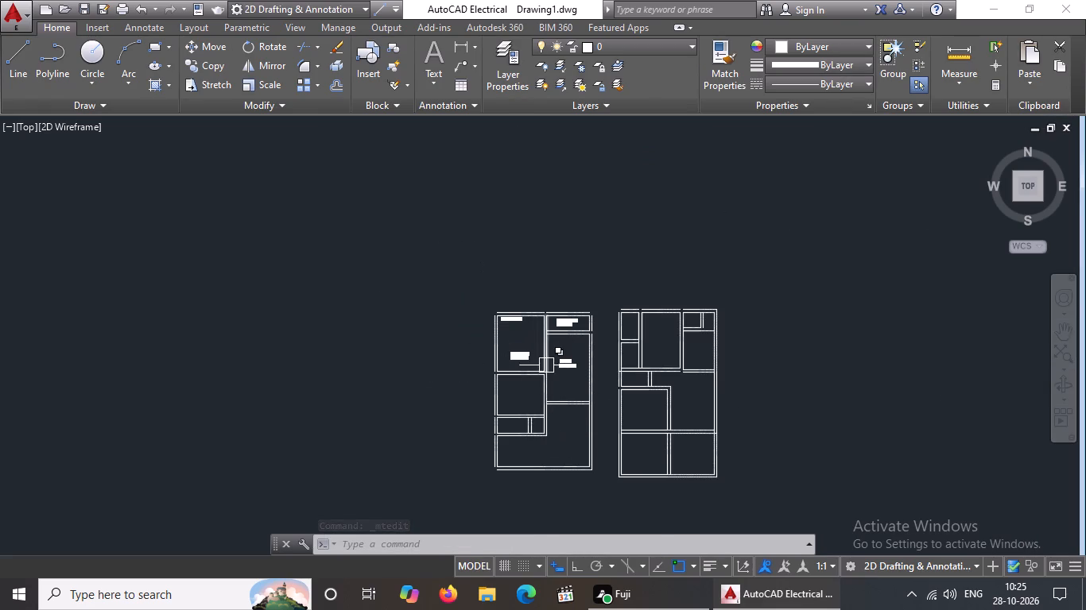
{"action": "scroll", "coordinate": [546, 365], "scroll_direction": "up", "scroll_amount": 2}
{"action": "left_click", "coordinate": [482, 350]}
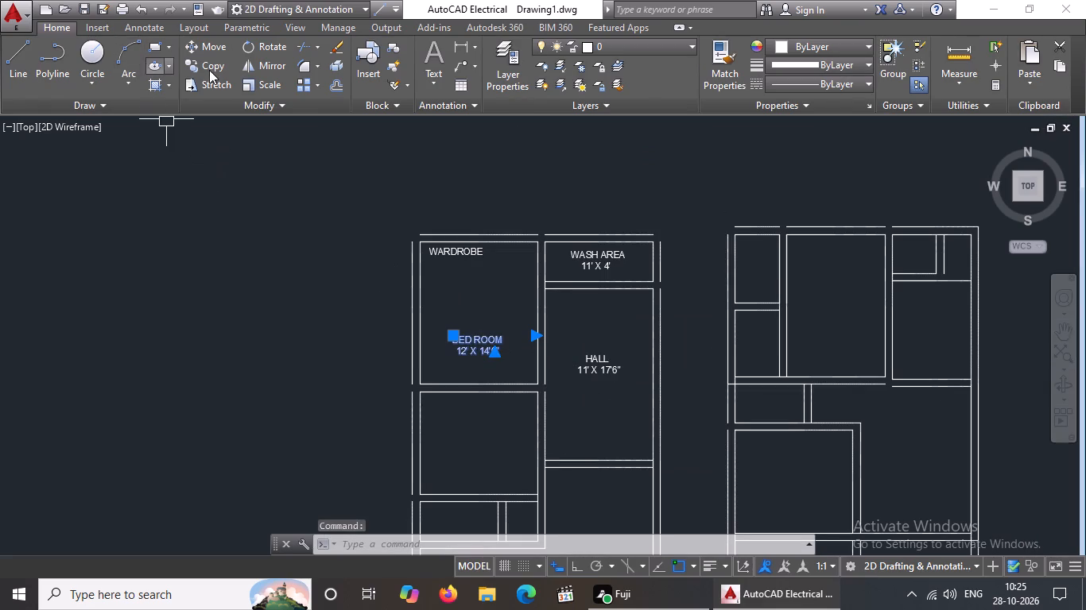
{"action": "left_click", "coordinate": [209, 68]}
{"action": "left_click", "coordinate": [477, 343]}
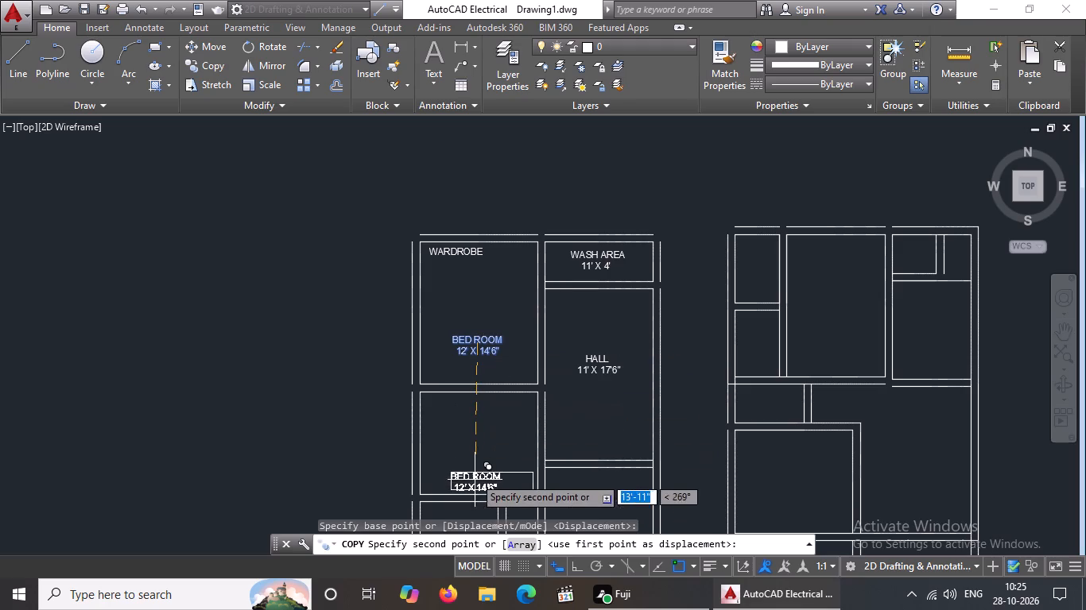
{"action": "left_click", "coordinate": [481, 463]}
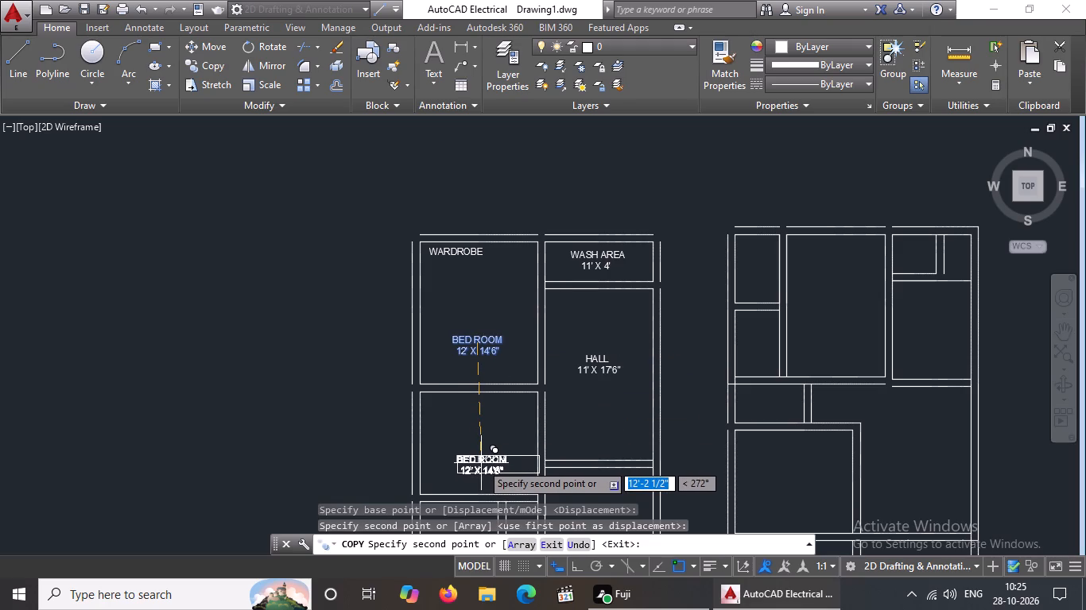
{"action": "key", "text": "Escape"}
Change the size line of the lower bedroom's copied label to 12' X 10'4".
{"action": "scroll", "coordinate": [502, 481], "scroll_direction": "up", "scroll_amount": 1}
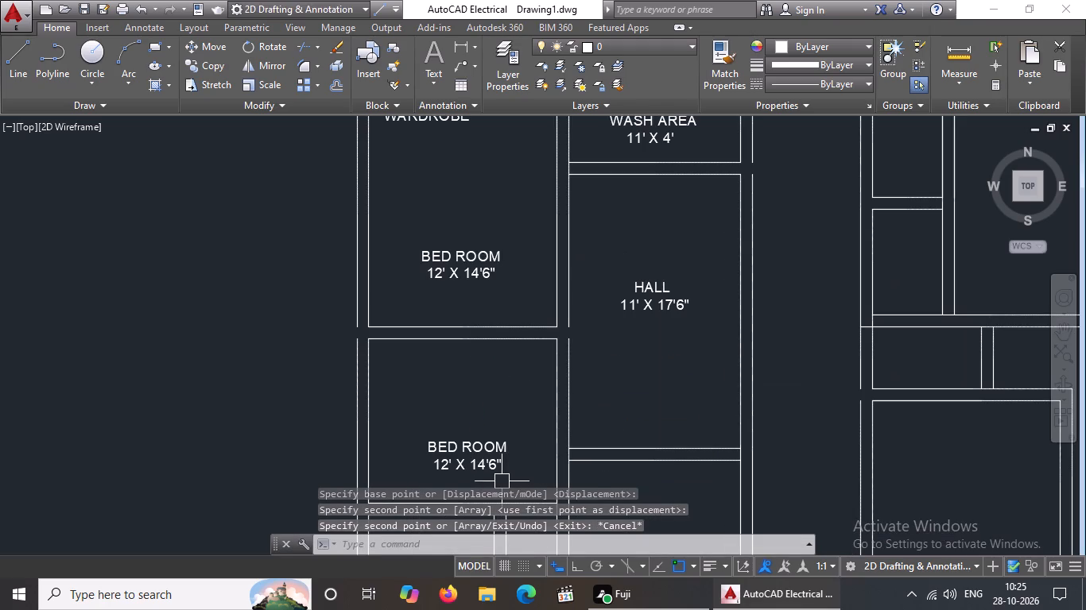
{"action": "scroll", "coordinate": [498, 453], "scroll_direction": "down", "scroll_amount": 2}
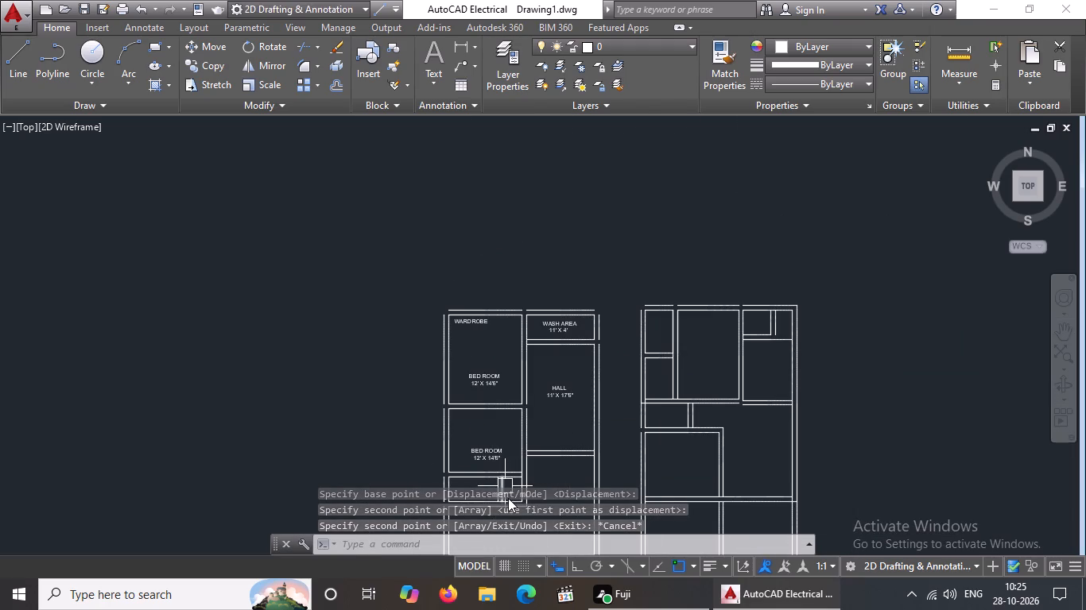
{"action": "scroll", "coordinate": [508, 498], "scroll_direction": "up", "scroll_amount": 4}
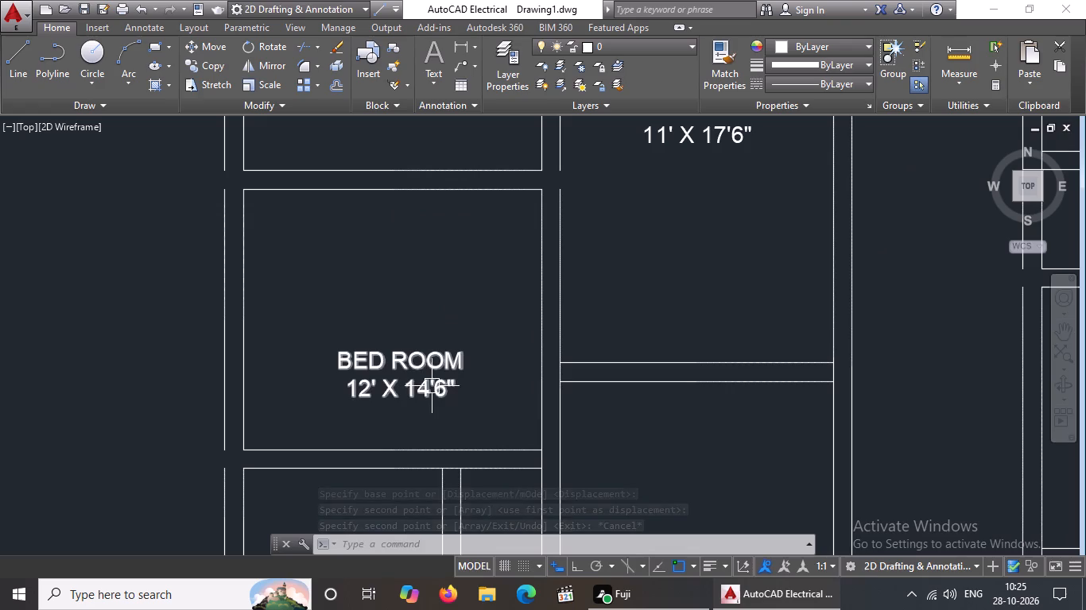
{"action": "double_click", "coordinate": [433, 387]}
{"action": "left_click", "coordinate": [475, 385]}
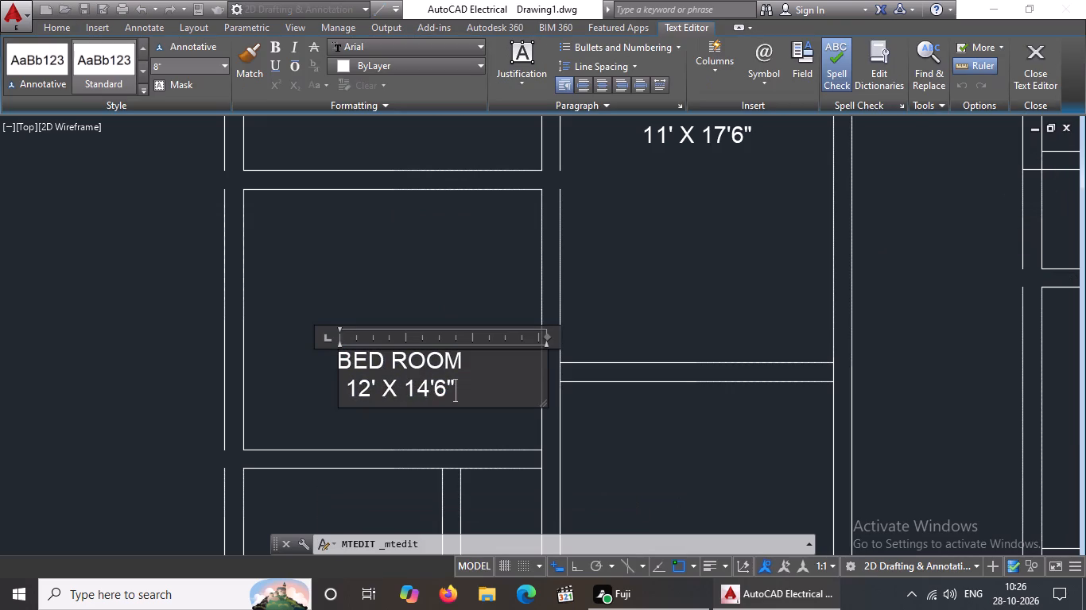
{"action": "key", "text": "BackSpace"}
{"action": "key", "text": "BackSpace"}
{"action": "key", "text": "BackSpace"}
{"action": "key", "text": "BackSpace"}
{"action": "key", "text": "BackSpace"}
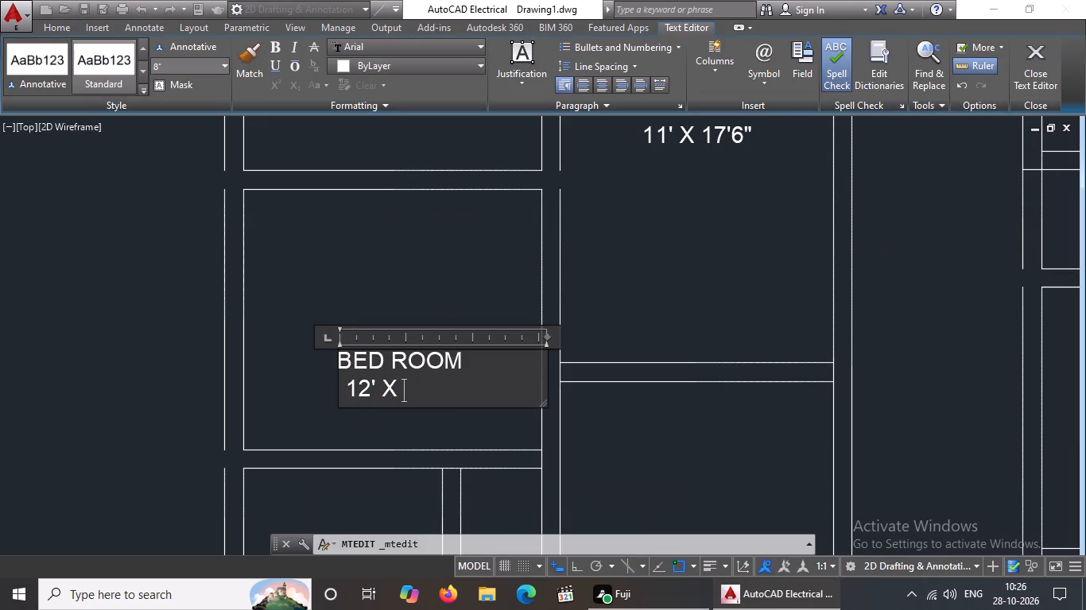
{"action": "type", "text": "10'4\""}
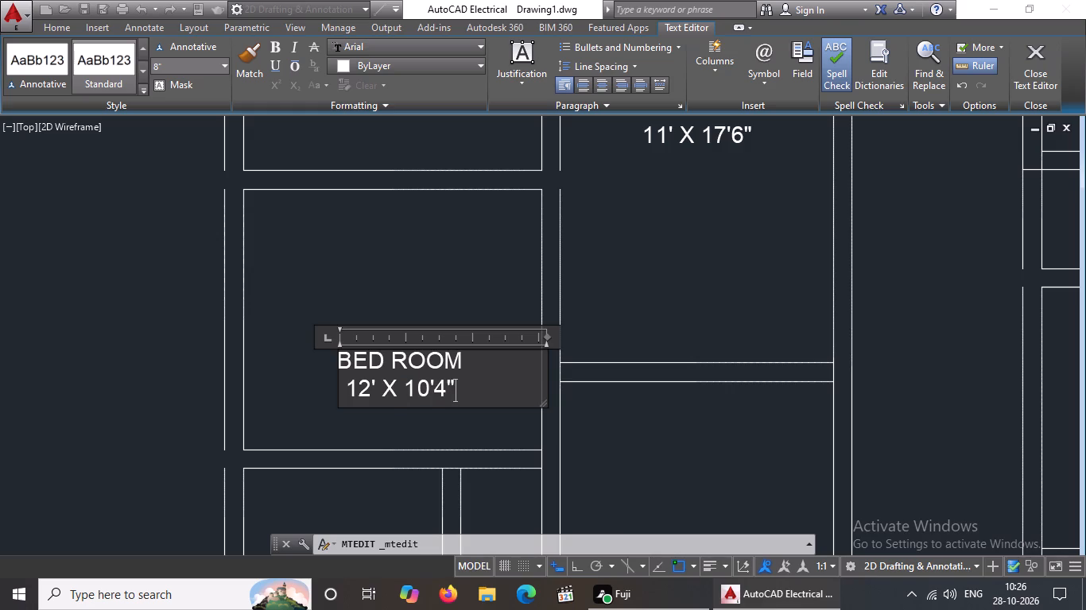
{"action": "left_click", "coordinate": [646, 434]}
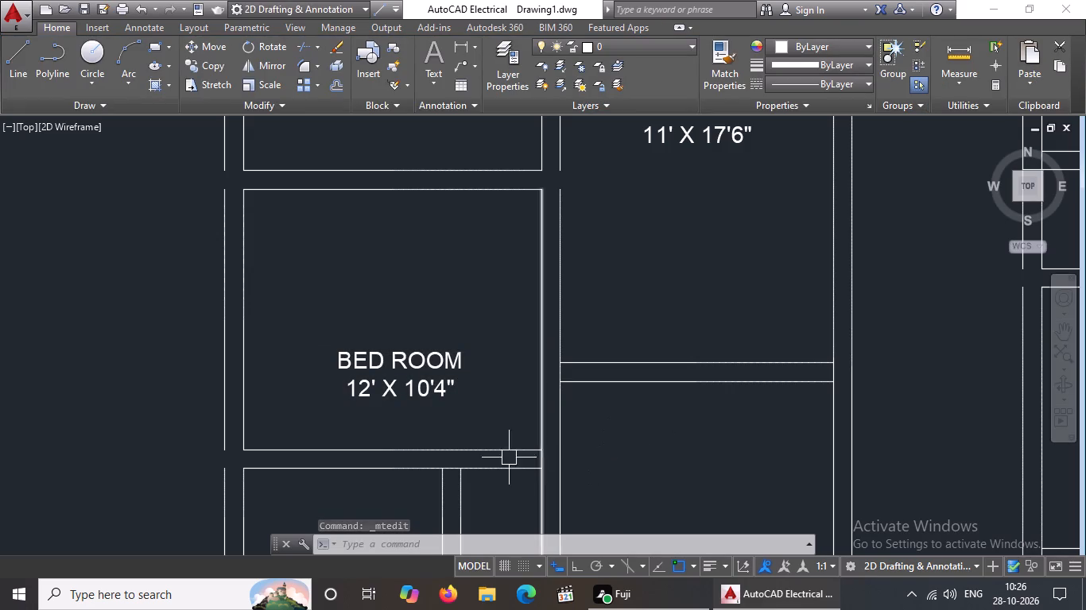
Correct the lower bedroom's size line to 12' X 10'6".
{"action": "double_click", "coordinate": [436, 390]}
{"action": "left_click", "coordinate": [448, 388]}
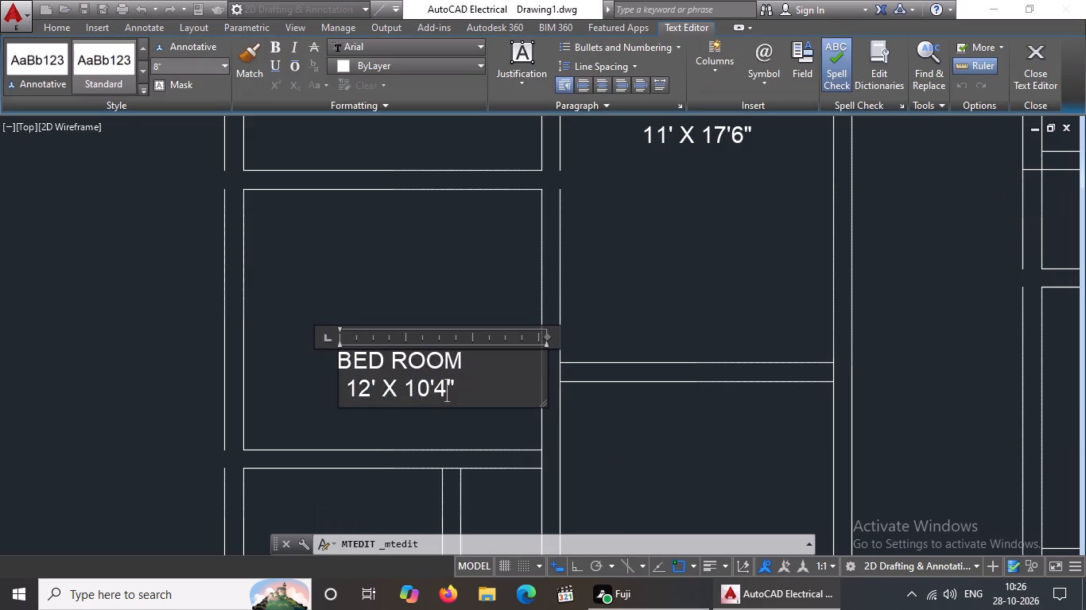
{"action": "key", "text": "BackSpace"}
{"action": "key", "text": "6"}
{"action": "left_click", "coordinate": [405, 255]}
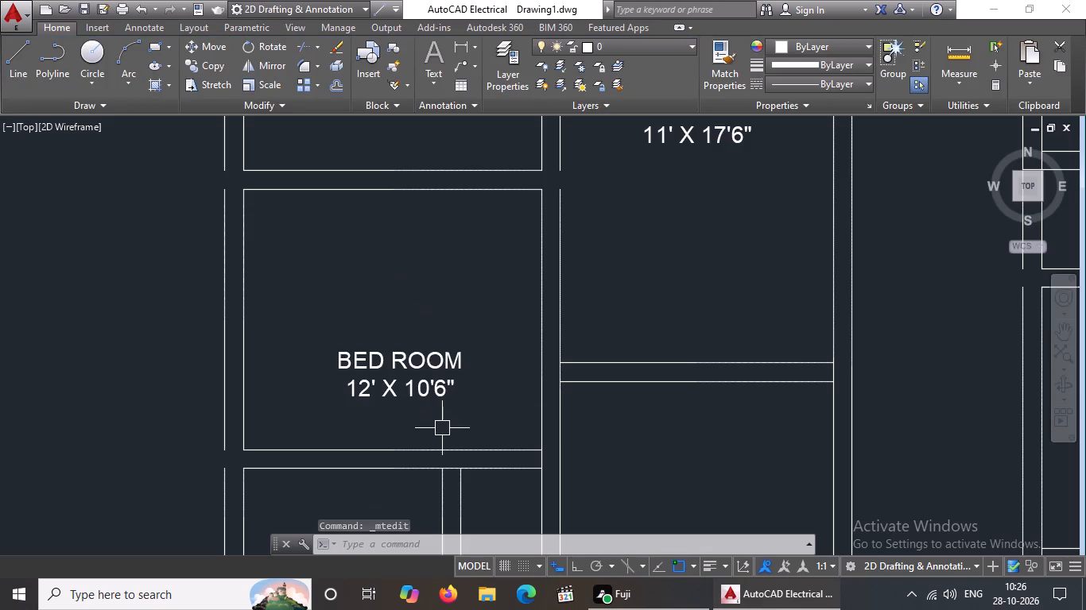
Copy the lower bedroom's label about 13'-8" diagonally down and right into the L-shaped front area.
{"action": "scroll", "coordinate": [482, 415], "scroll_direction": "down", "scroll_amount": 4}
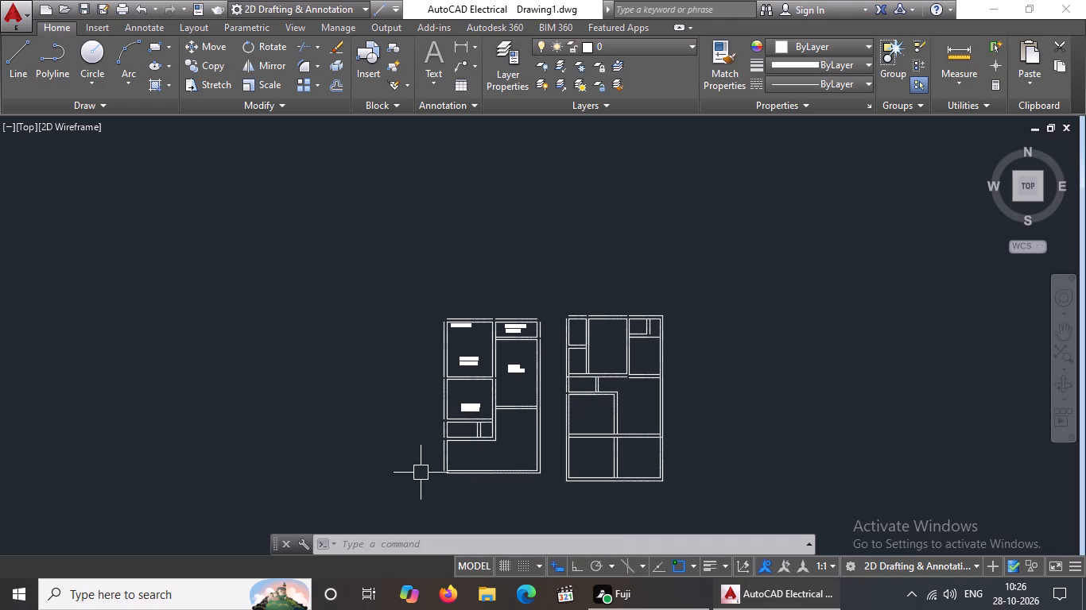
{"action": "scroll", "coordinate": [479, 434], "scroll_direction": "up", "scroll_amount": 3}
{"action": "scroll", "coordinate": [470, 322], "scroll_direction": "down", "scroll_amount": 4}
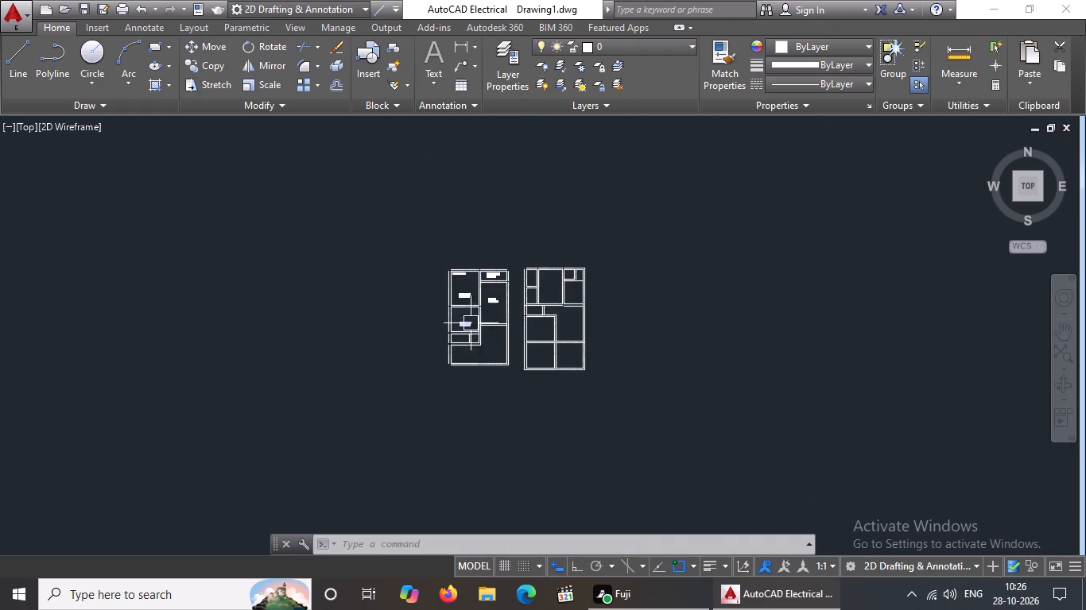
{"action": "scroll", "coordinate": [478, 365], "scroll_direction": "up", "scroll_amount": 3}
{"action": "scroll", "coordinate": [481, 353], "scroll_direction": "down", "scroll_amount": 2}
{"action": "scroll", "coordinate": [485, 332], "scroll_direction": "up", "scroll_amount": 2}
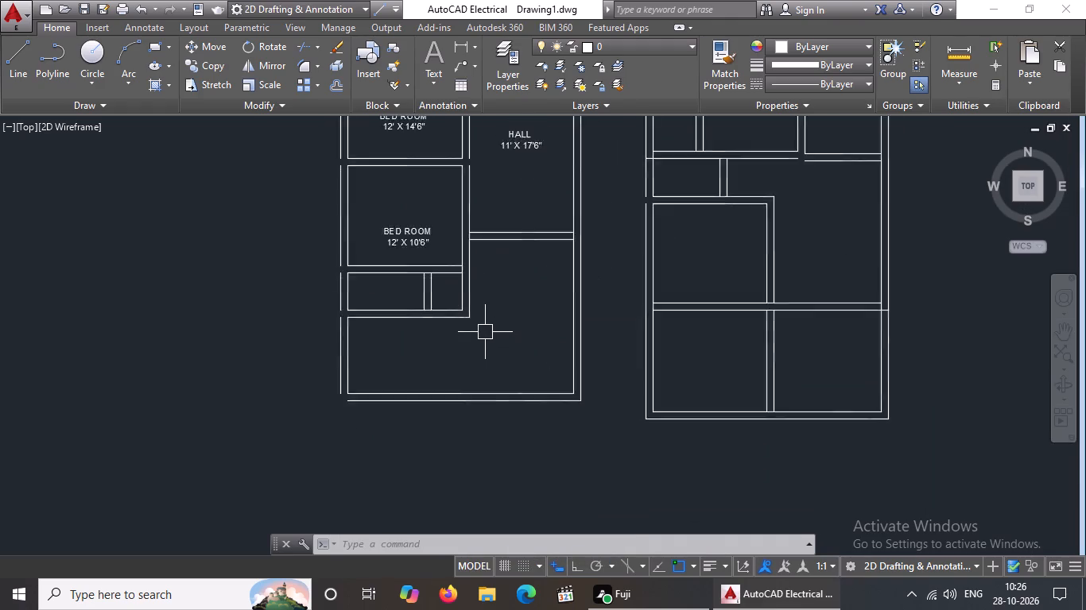
{"action": "scroll", "coordinate": [485, 332], "scroll_direction": "up", "scroll_amount": 1}
{"action": "middle_click_drag", "start_coordinate": [431, 346], "coordinate": [431, 368]}
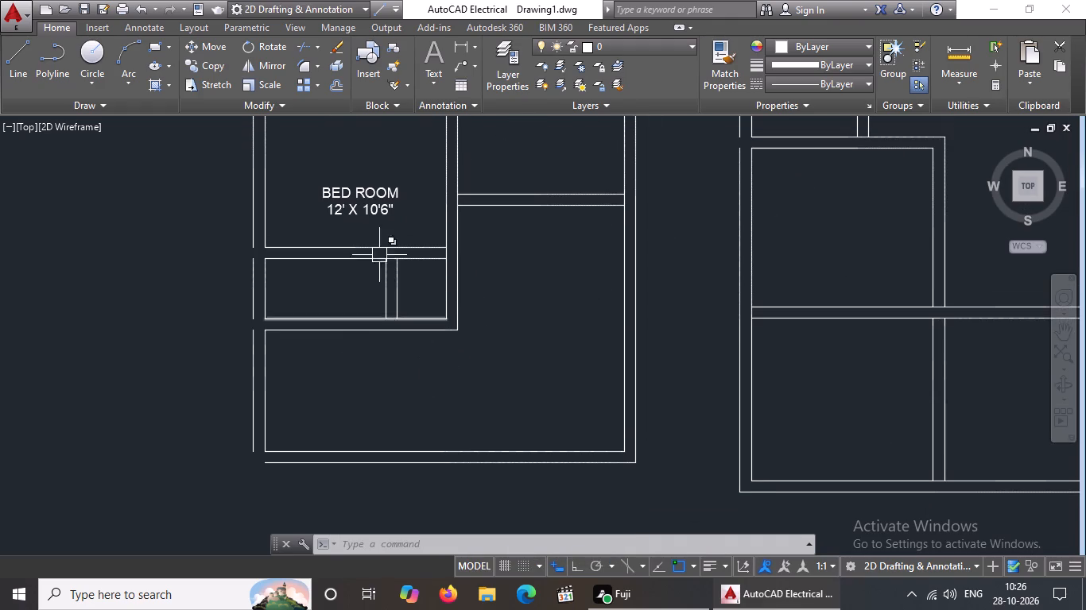
{"action": "left_click", "coordinate": [359, 213]}
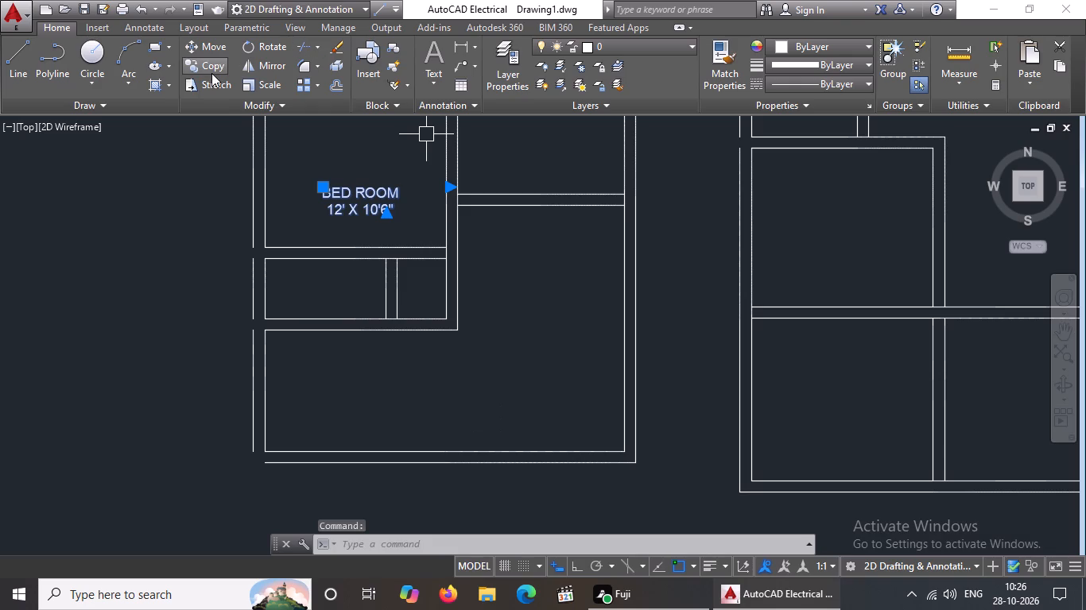
{"action": "left_click", "coordinate": [211, 67]}
{"action": "left_click_drag", "start_coordinate": [374, 198], "coordinate": [401, 217]}
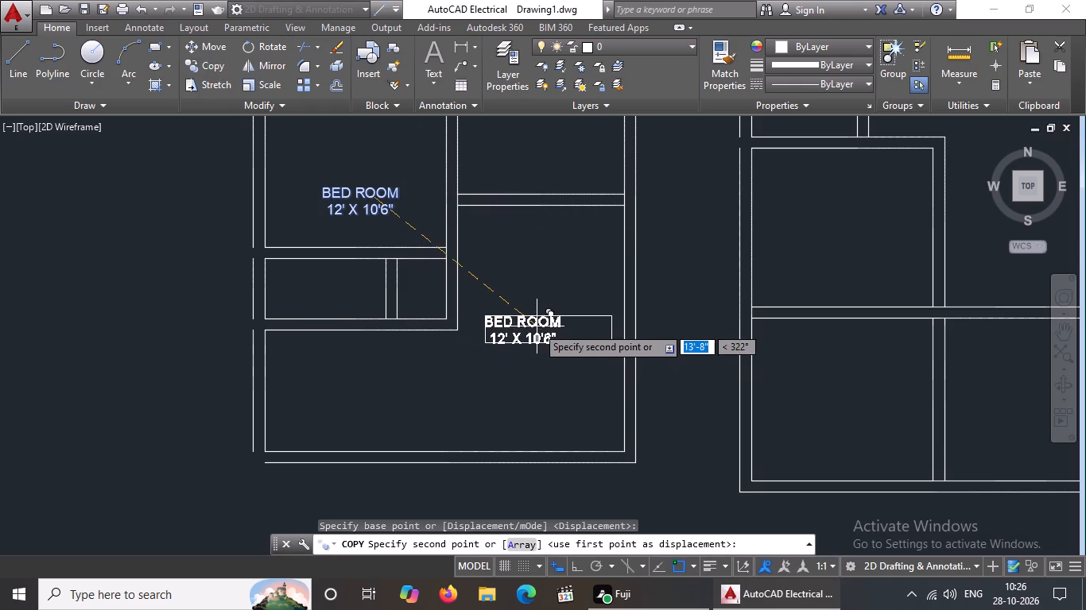
{"action": "left_click", "coordinate": [539, 322]}
{"action": "key", "text": "Escape"}
Replace the front area's copied label with PARKING and 10' X 16'9" on a second line.
{"action": "double_click", "coordinate": [544, 325]}
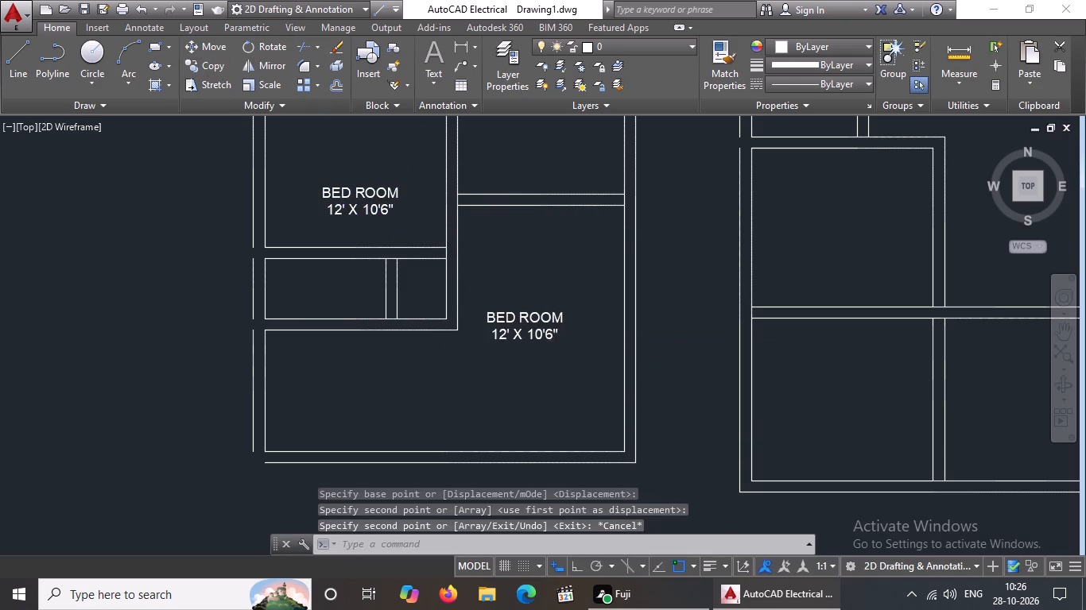
{"action": "key", "text": "BackSpace"}
{"action": "key", "text": "BackSpace"}
{"action": "key", "text": "BackSpace"}
{"action": "key", "text": "BackSpace"}
{"action": "key", "text": "BackSpace"}
{"action": "key", "text": "BackSpace"}
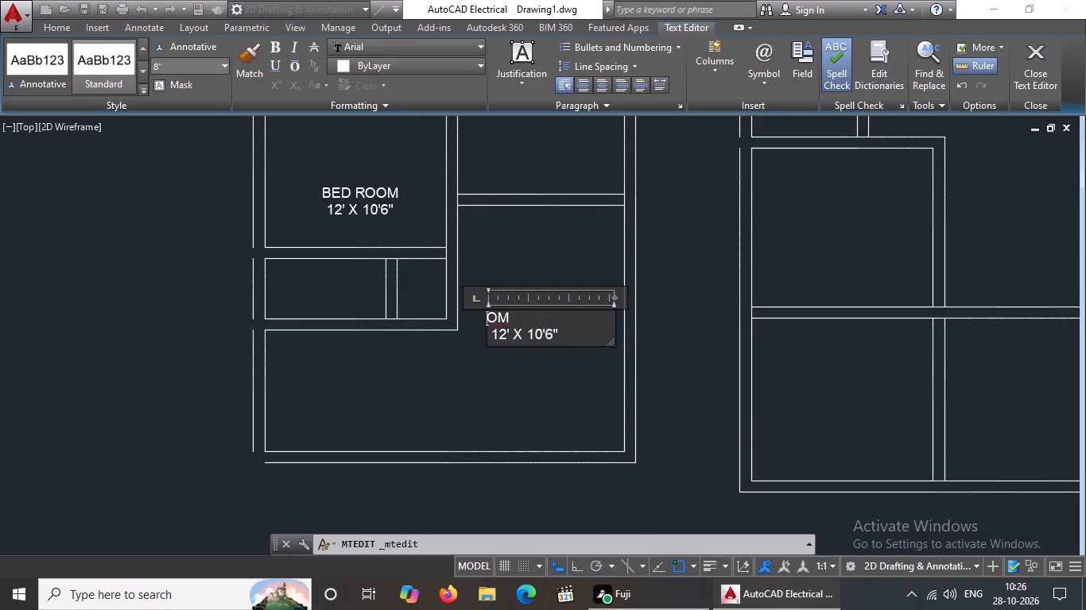
{"action": "key", "text": "BackSpace"}
{"action": "key", "text": "BackSpace"}
{"action": "key", "text": "BackSpace"}
{"action": "key", "text": "BackSpace"}
{"action": "key", "text": "Delete"}
{"action": "key", "text": "Delete"}
{"action": "key", "text": "Delete"}
{"action": "key", "text": "Delete"}
{"action": "key", "text": "Delete"}
{"action": "key", "text": "Delete"}
{"action": "key", "text": "Delete"}
{"action": "key", "text": "Delete"}
{"action": "key", "text": "Delete"}
{"action": "key", "text": "Delete"}
{"action": "key", "text": "Delete"}
{"action": "key", "text": "Delete"}
{"action": "key", "text": "Delete"}
{"action": "key", "text": "Delete"}
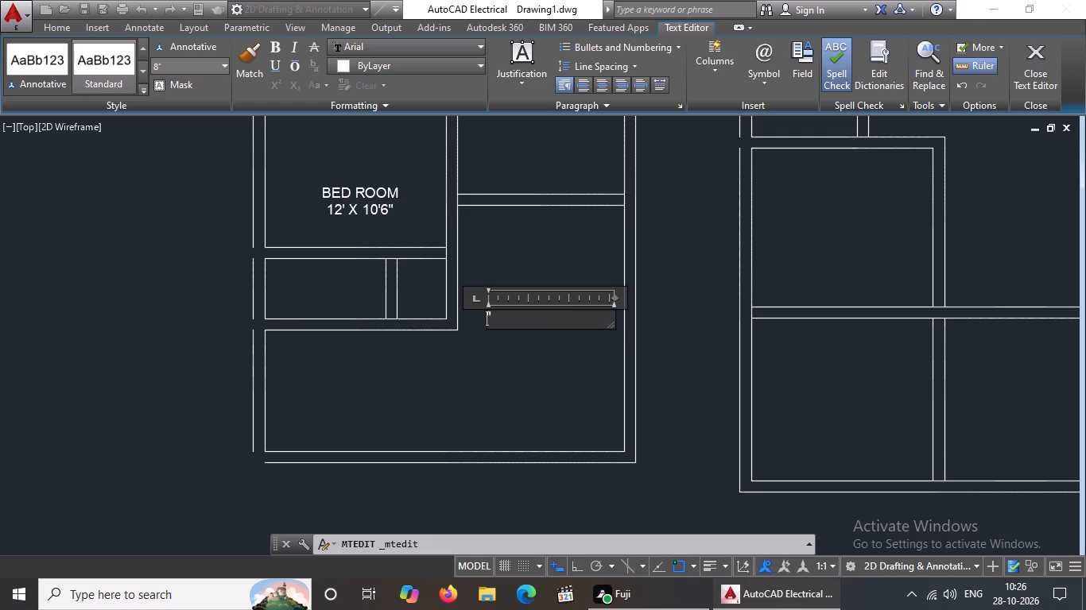
{"action": "key", "text": "Delete"}
{"action": "key", "text": "Delete"}
{"action": "key", "text": "Delete"}
{"action": "key", "text": "Delete"}
{"action": "type", "text": "PARKING"}
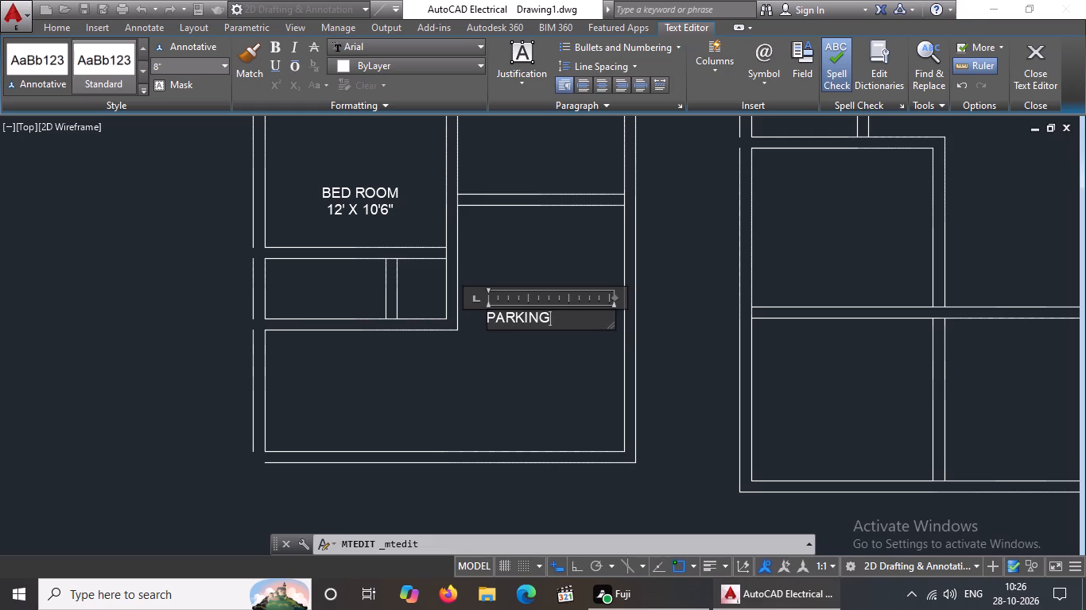
{"action": "key", "text": "Return"}
{"action": "type", "text": "10'"}
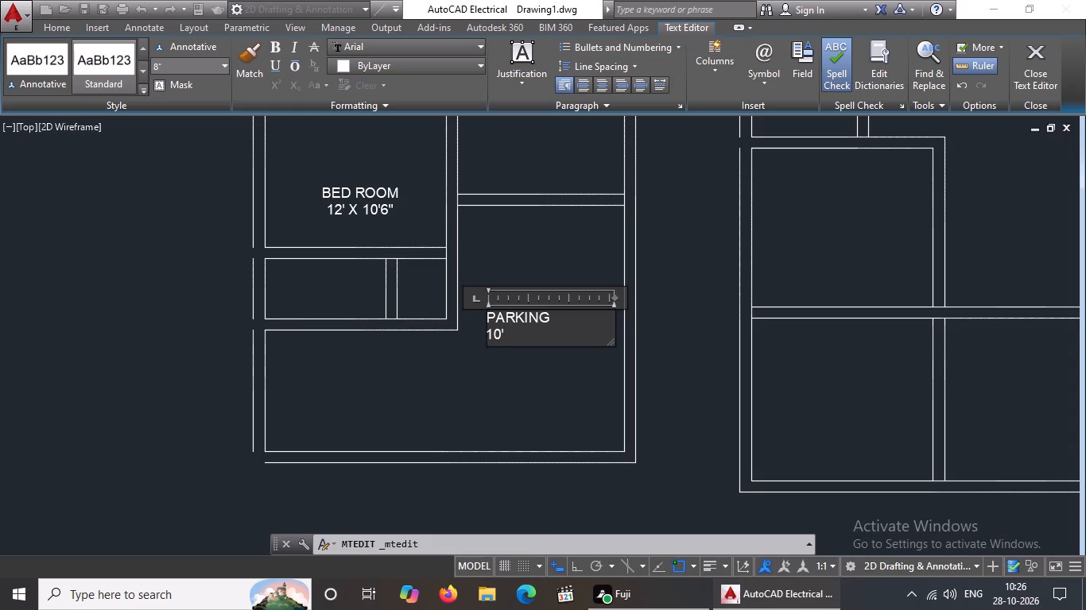
{"action": "key", "text": "space"}
{"action": "type", "text": "X"}
{"action": "key", "text": "space"}
{"action": "type", "text": "16'"}
{"action": "type", "text": "9\""}
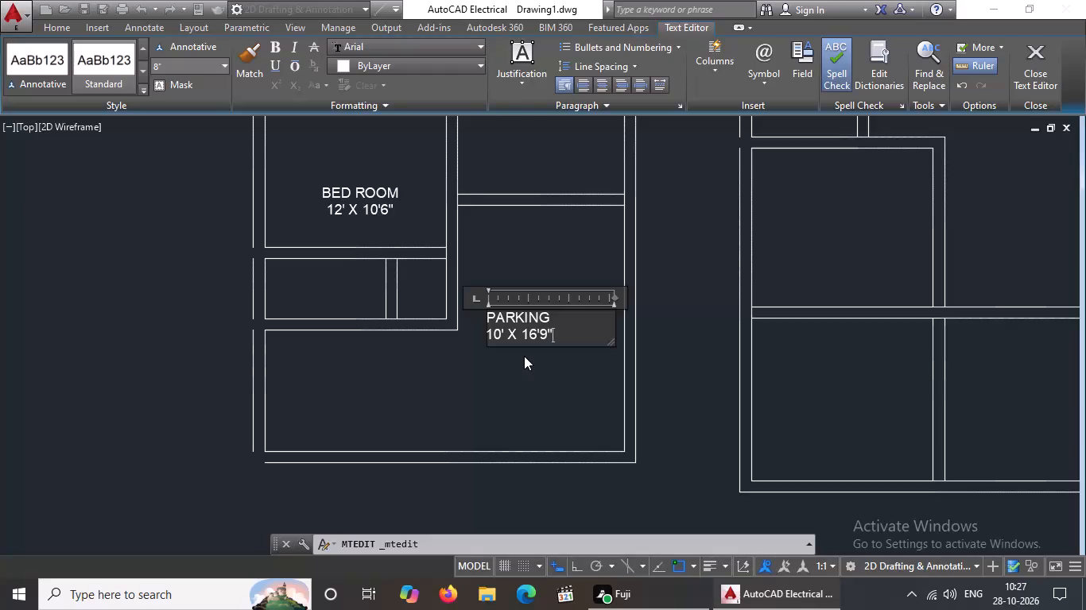
{"action": "left_click", "coordinate": [455, 354]}
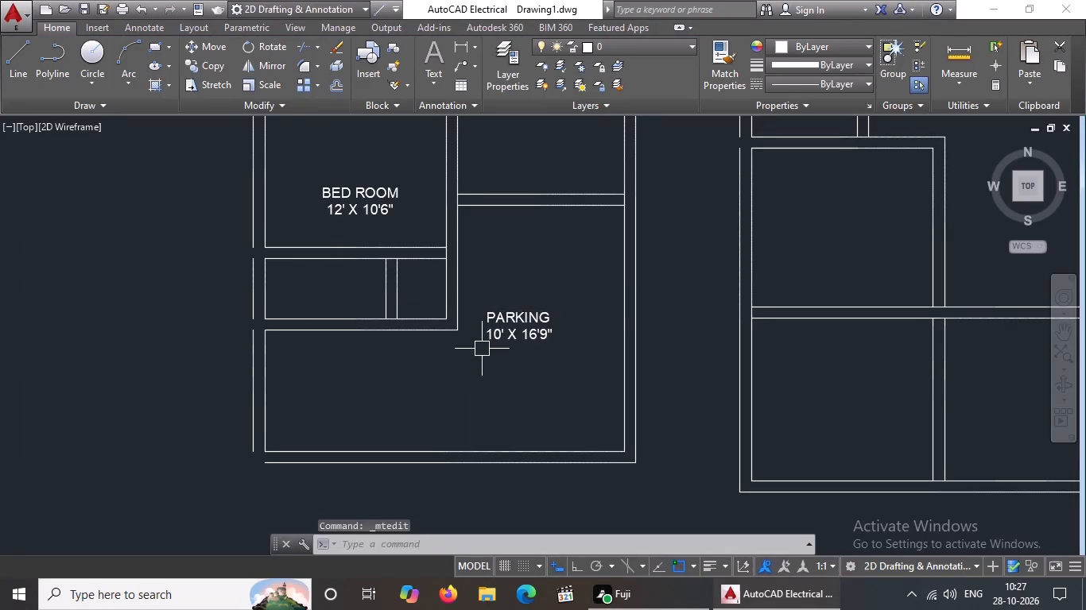
Copy the PARKING label about 13'-1" across into the small room below the lower bedroom.
{"action": "left_click", "coordinate": [501, 322]}
{"action": "left_click", "coordinate": [211, 66]}
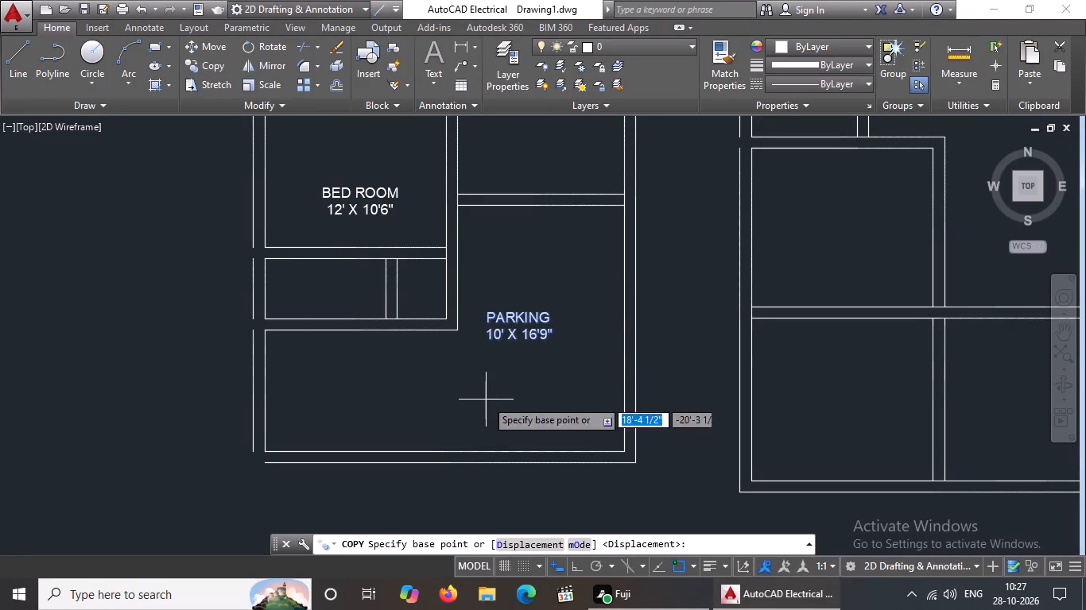
{"action": "left_click", "coordinate": [525, 326]}
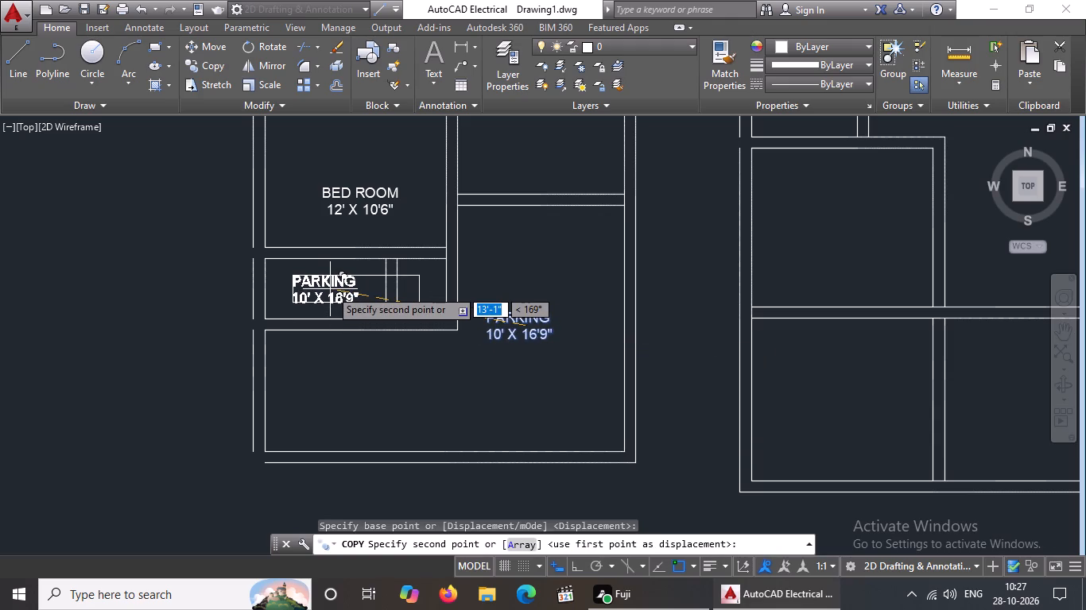
{"action": "left_click", "coordinate": [330, 288]}
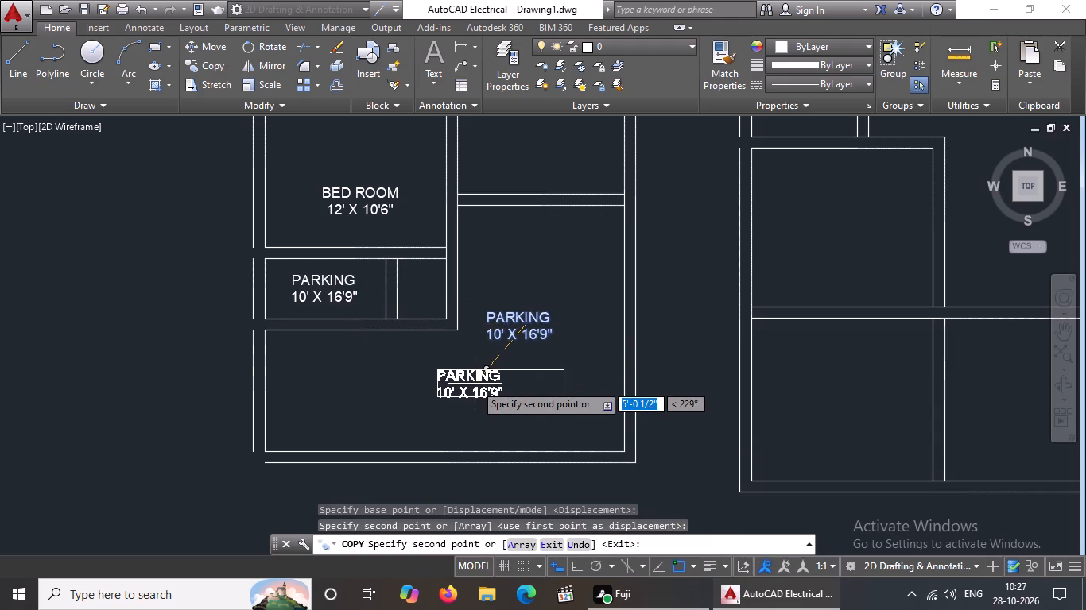
{"action": "key", "text": "Escape"}
Replace the small room's copied label with TOILET and, on a second line indented one space, 8' X 4'.
{"action": "double_click", "coordinate": [341, 291]}
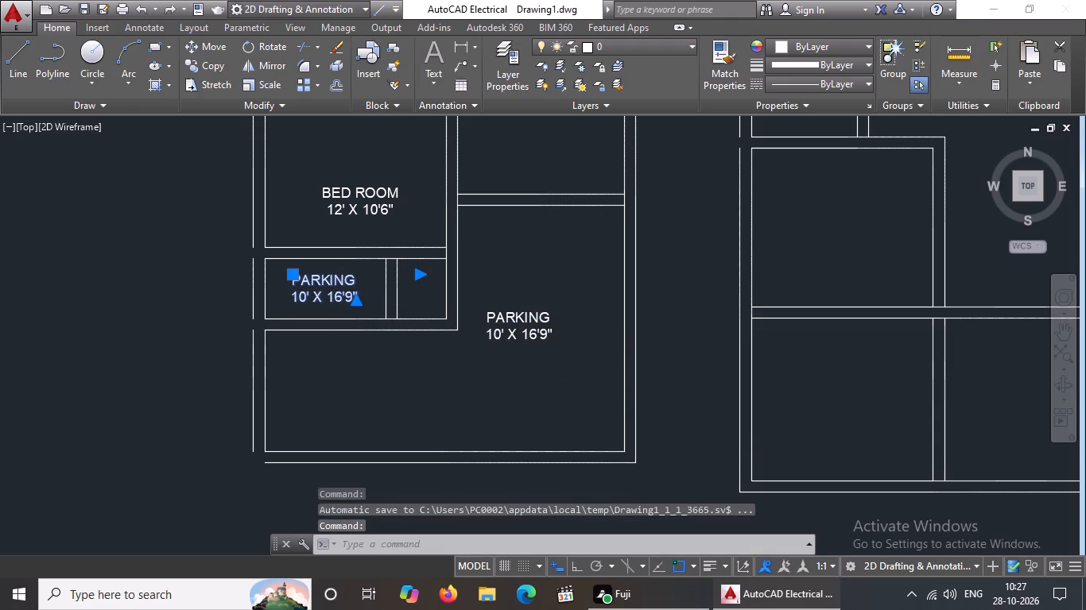
{"action": "left_click", "coordinate": [366, 293]}
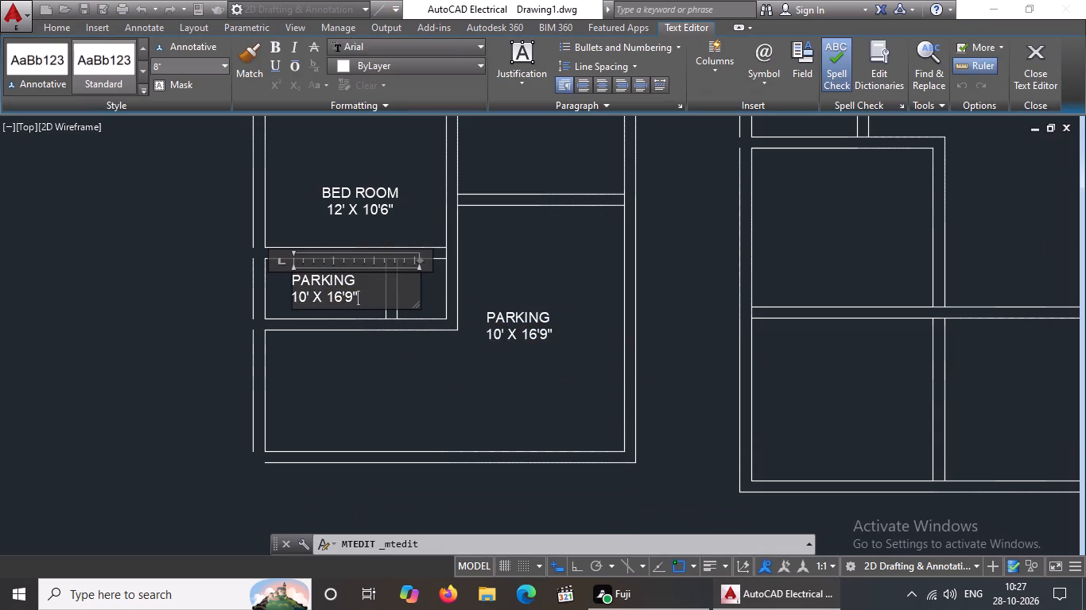
{"action": "key", "text": "BackSpace"}
{"action": "key", "text": "BackSpace"}
{"action": "key", "text": "BackSpace"}
{"action": "key", "text": "BackSpace"}
{"action": "key", "text": "BackSpace"}
{"action": "key", "text": "BackSpace"}
{"action": "key", "text": "BackSpace"}
{"action": "key", "text": "BackSpace"}
{"action": "key", "text": "BackSpace"}
{"action": "key", "text": "BackSpace"}
{"action": "key", "text": "BackSpace"}
{"action": "key", "text": "BackSpace"}
{"action": "key", "text": "BackSpace"}
{"action": "key", "text": "BackSpace"}
{"action": "key", "text": "BackSpace"}
{"action": "key", "text": "BackSpace"}
{"action": "key", "text": "BackSpace"}
{"action": "key", "text": "BackSpace"}
{"action": "key", "text": "BackSpace"}
{"action": "key", "text": "BackSpace"}
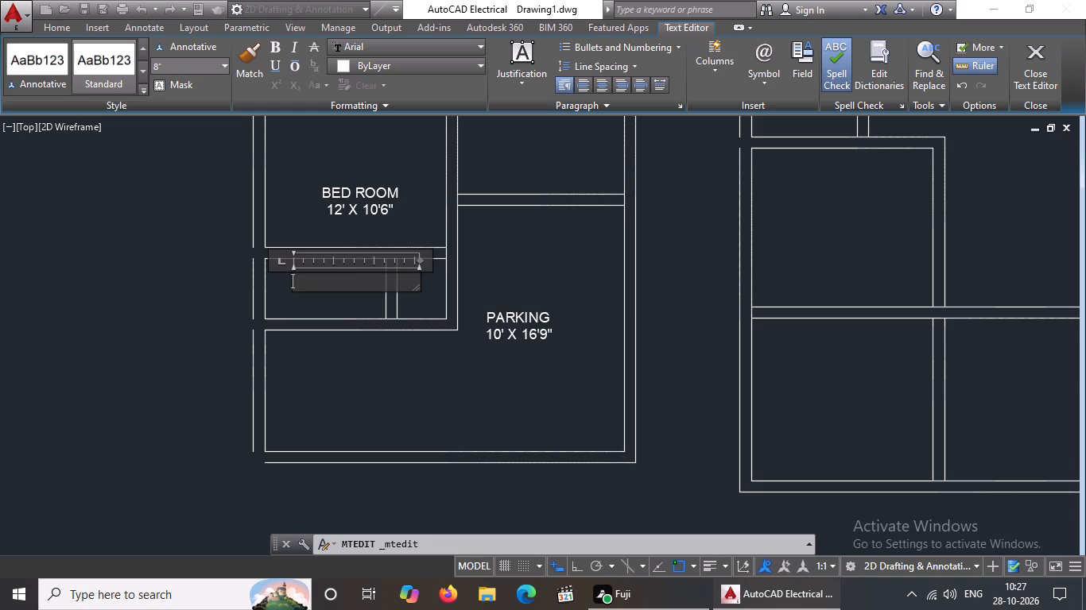
{"action": "type", "text": "TOILET"}
{"action": "key", "text": "Return"}
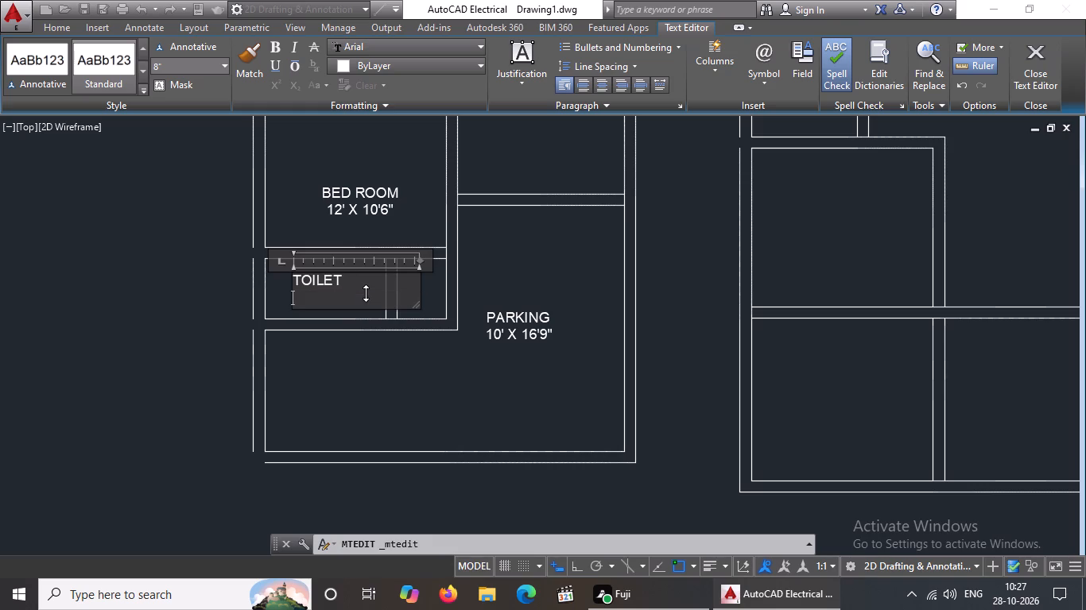
{"action": "type", "text": "8' 4'"}
{"action": "key", "text": "Left"}
{"action": "key", "text": "Left"}
{"action": "type", "text": "X"}
{"action": "key", "text": "space"}
{"action": "left_click", "coordinate": [293, 295]}
{"action": "key", "text": "space"}
{"action": "left_click", "coordinate": [338, 404]}
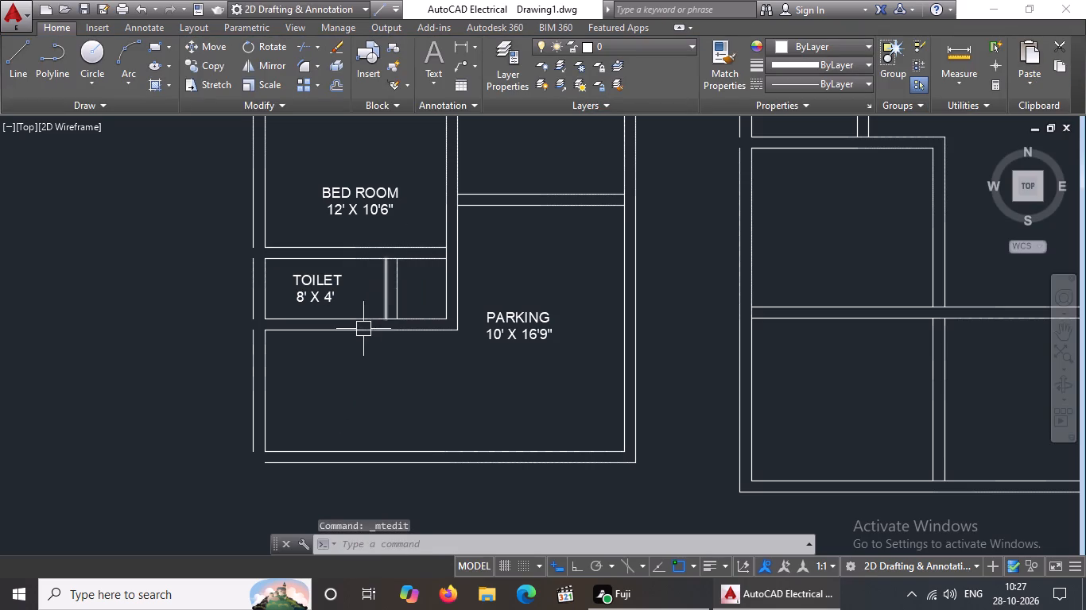
Offset the inner left wall line of the area below the toilet 4' inward for the first stair line.
{"action": "scroll", "coordinate": [394, 380], "scroll_direction": "down", "scroll_amount": 1}
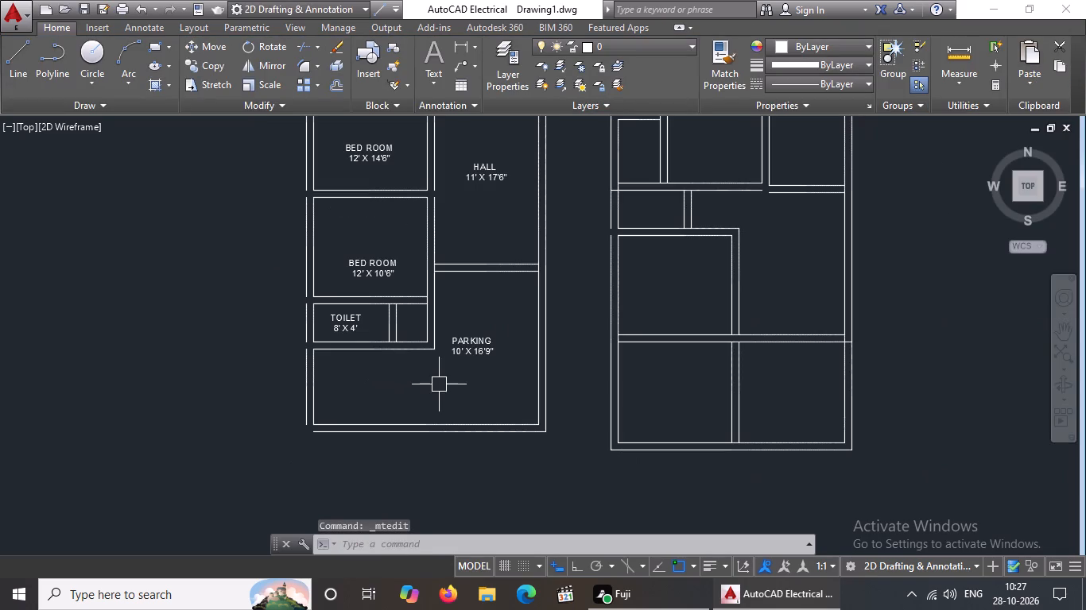
{"action": "key", "text": "Escape"}
{"action": "key", "text": "o"}
{"action": "key", "text": "Return"}
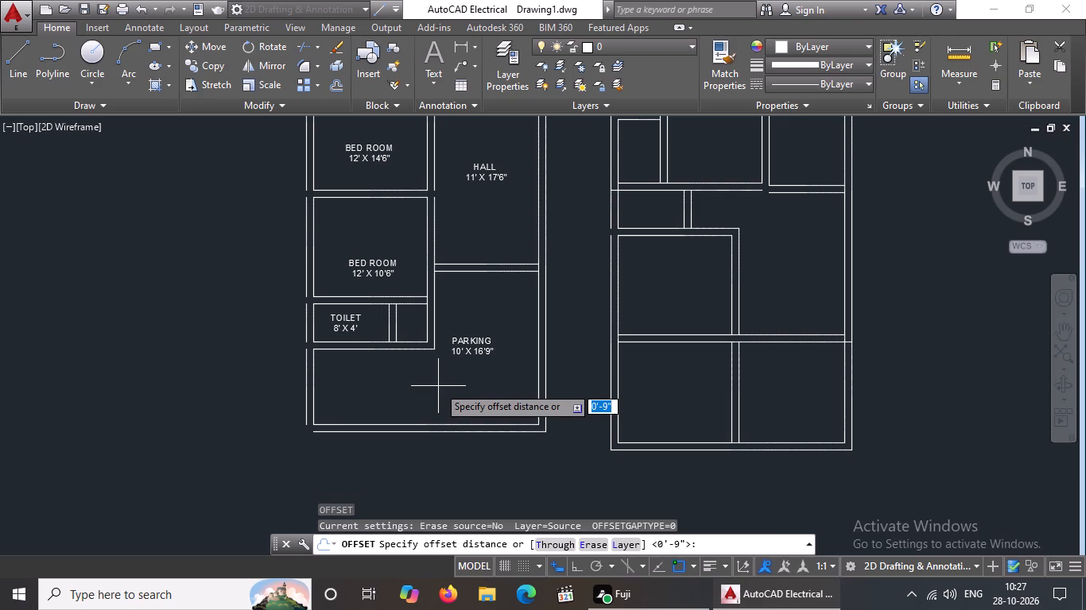
{"action": "type", "text": "4'"}
{"action": "key", "text": "Return"}
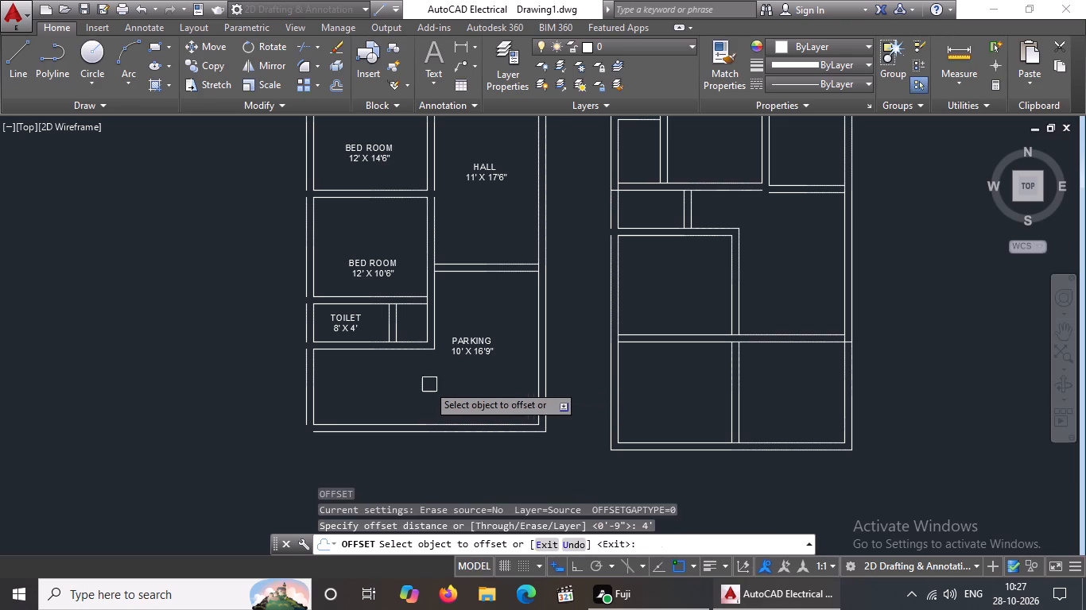
{"action": "left_click_drag", "start_coordinate": [313, 390], "coordinate": [343, 392]}
{"action": "left_click", "coordinate": [370, 397]}
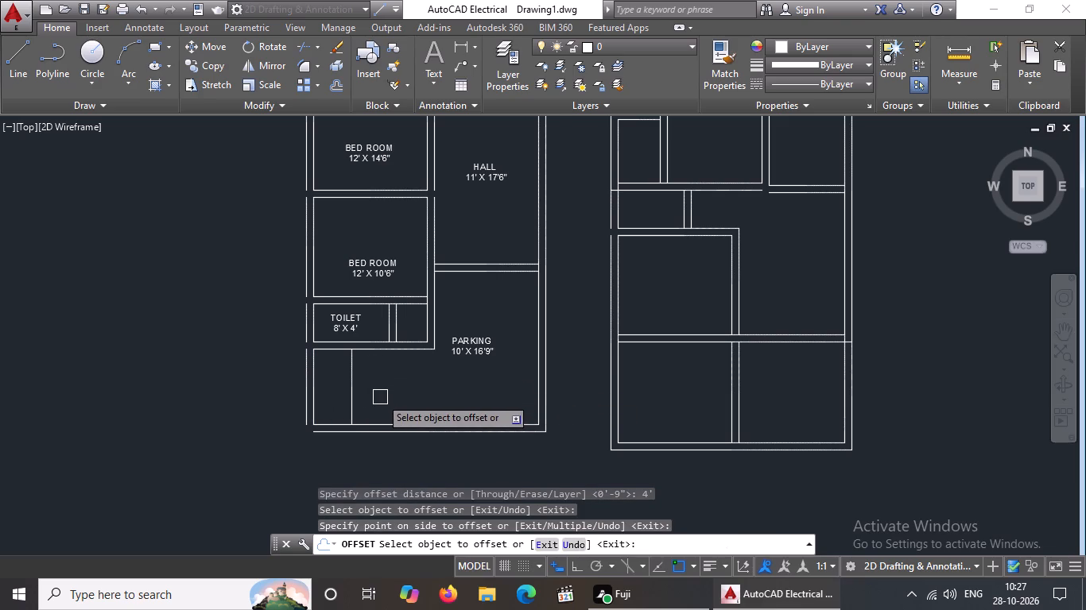
{"action": "key", "text": "Escape"}
Offset the first stair line successively by 8" toward the parking side, adding six tread lines.
{"action": "key", "text": "o"}
{"action": "key", "text": "Return"}
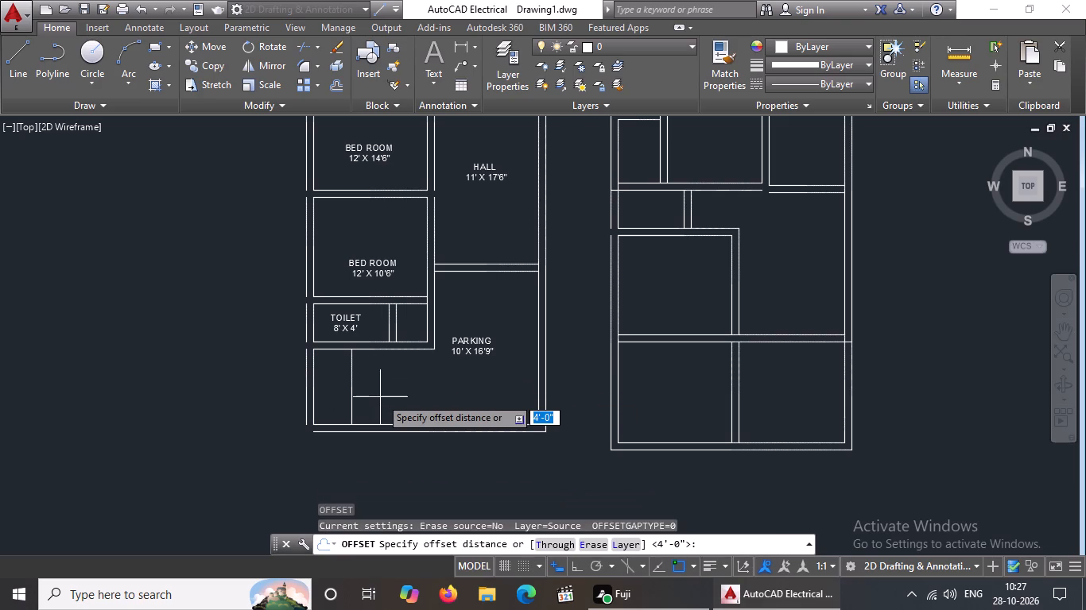
{"action": "key", "text": "8"}
{"action": "key", "text": "shift+quotedbl"}
{"action": "key", "text": "Return"}
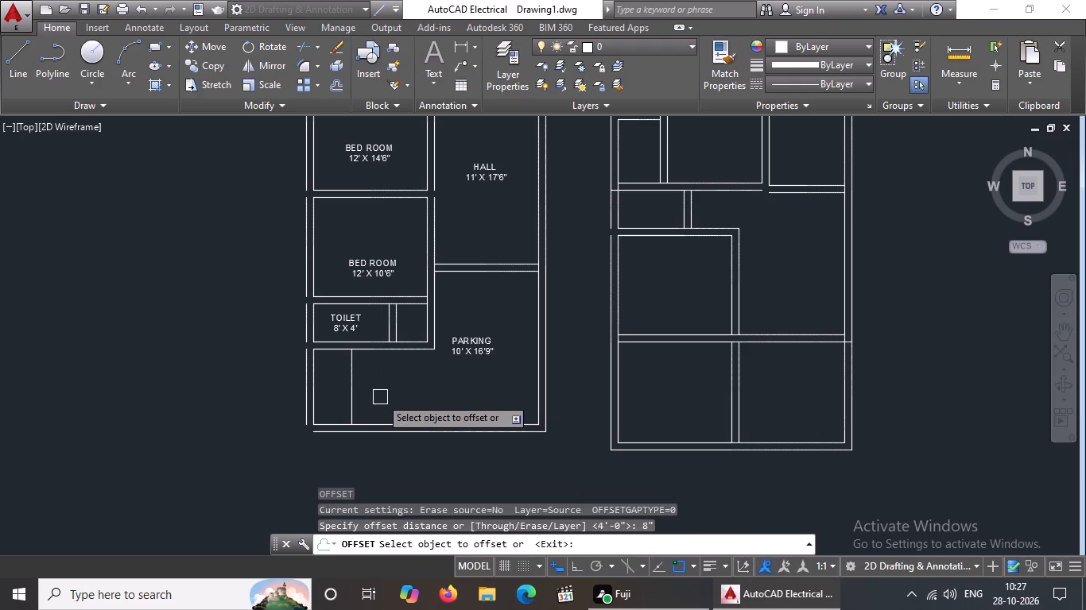
{"action": "left_click_drag", "start_coordinate": [347, 388], "coordinate": [358, 386]}
{"action": "left_click", "coordinate": [392, 386]}
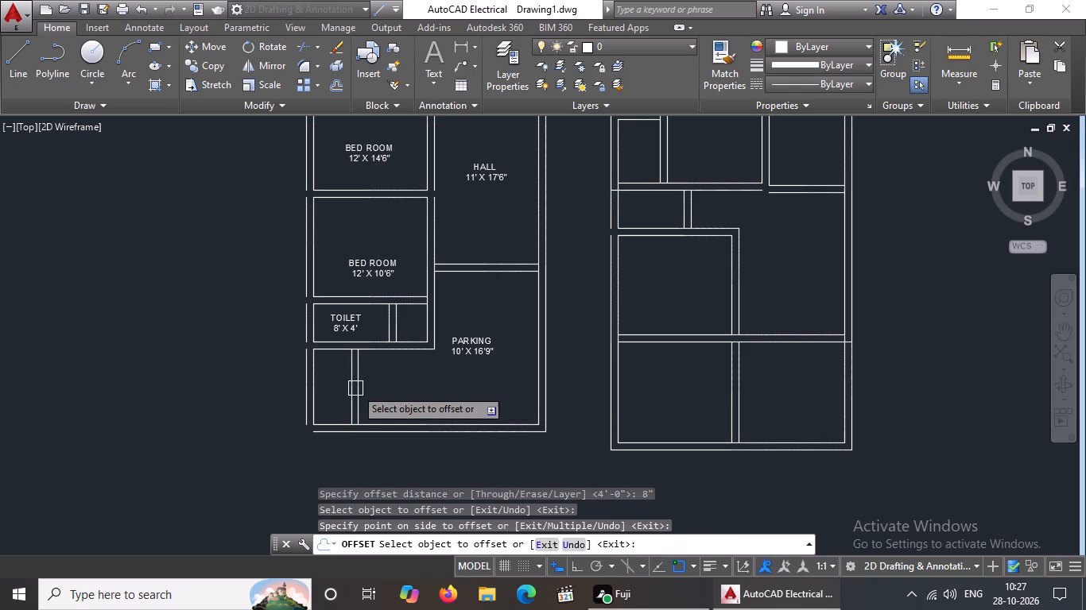
{"action": "left_click_drag", "start_coordinate": [362, 385], "coordinate": [372, 382]}
{"action": "left_click", "coordinate": [388, 380]}
{"action": "scroll", "coordinate": [372, 375], "scroll_direction": "up", "scroll_amount": 2}
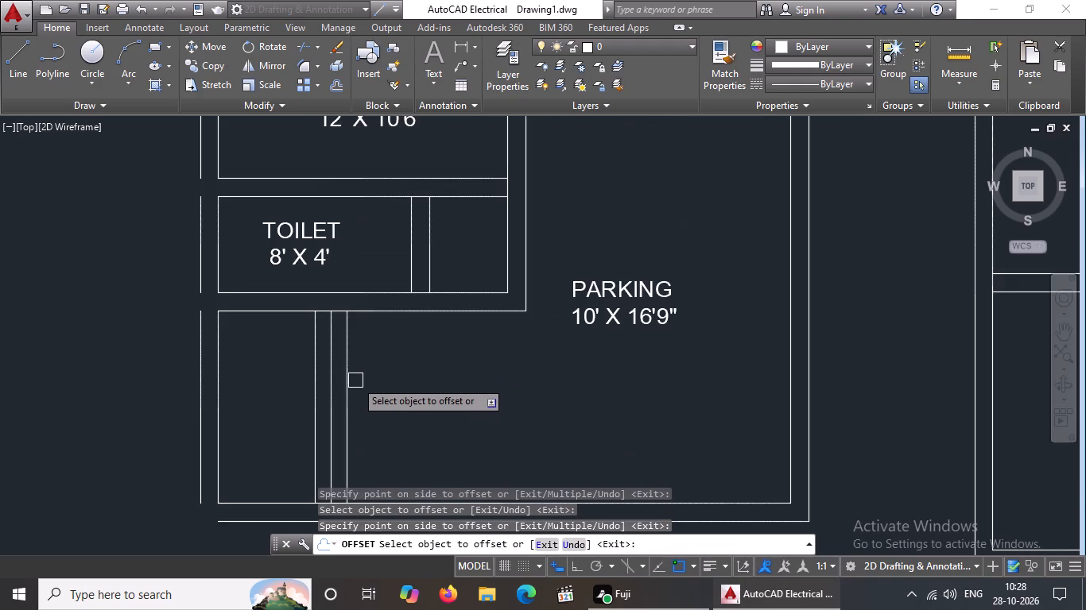
{"action": "left_click_drag", "start_coordinate": [350, 383], "coordinate": [374, 384]}
{"action": "left_click", "coordinate": [434, 390]}
{"action": "left_click_drag", "start_coordinate": [363, 380], "coordinate": [415, 385]}
{"action": "left_click", "coordinate": [468, 396]}
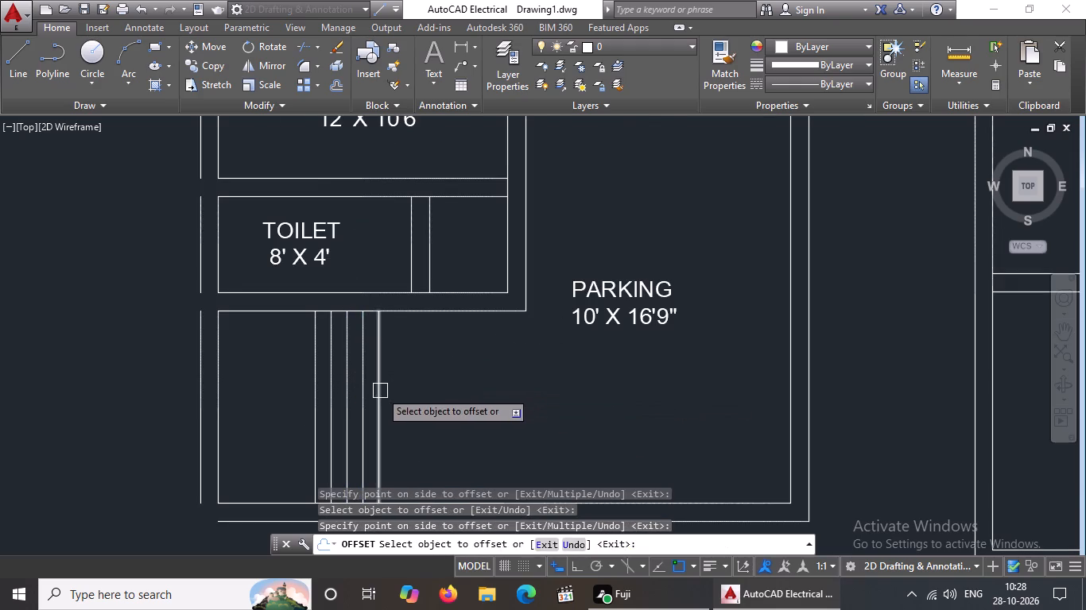
{"action": "left_click_drag", "start_coordinate": [380, 391], "coordinate": [390, 390]}
{"action": "left_click", "coordinate": [473, 396]}
{"action": "left_click_drag", "start_coordinate": [394, 406], "coordinate": [409, 404]}
{"action": "left_click", "coordinate": [471, 405]}
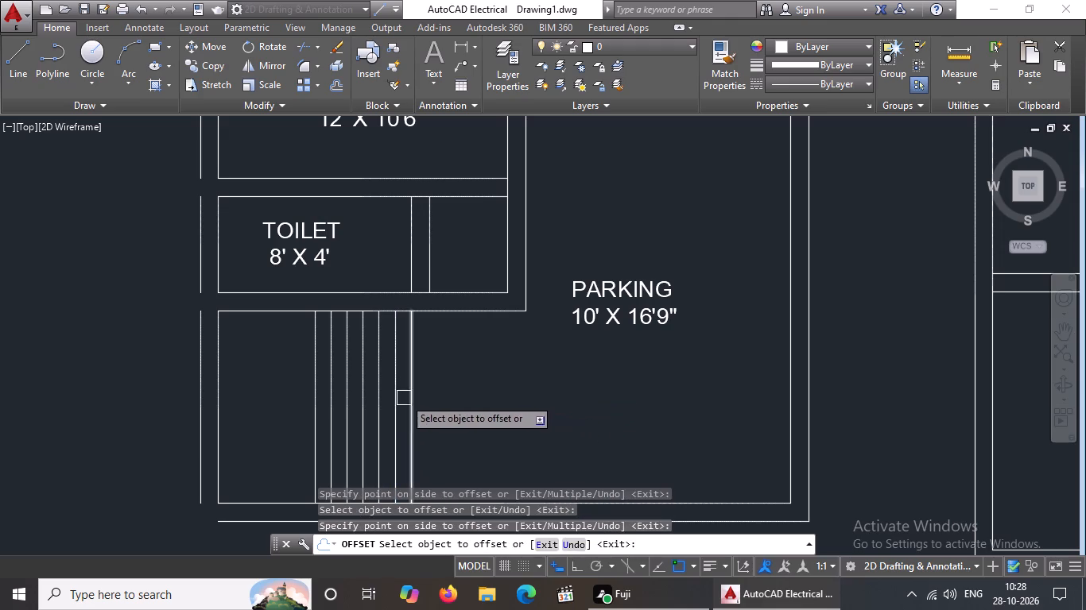
Continue the 8" offsets from the last tread line toward the parking side, adding six more tread lines.
{"action": "left_click_drag", "start_coordinate": [404, 397], "coordinate": [427, 390]}
{"action": "left_click", "coordinate": [469, 384]}
{"action": "left_click_drag", "start_coordinate": [421, 393], "coordinate": [440, 393]}
{"action": "left_click", "coordinate": [495, 393]}
{"action": "left_click_drag", "start_coordinate": [444, 403], "coordinate": [462, 401]}
{"action": "left_click_drag", "start_coordinate": [506, 401], "coordinate": [507, 401]}
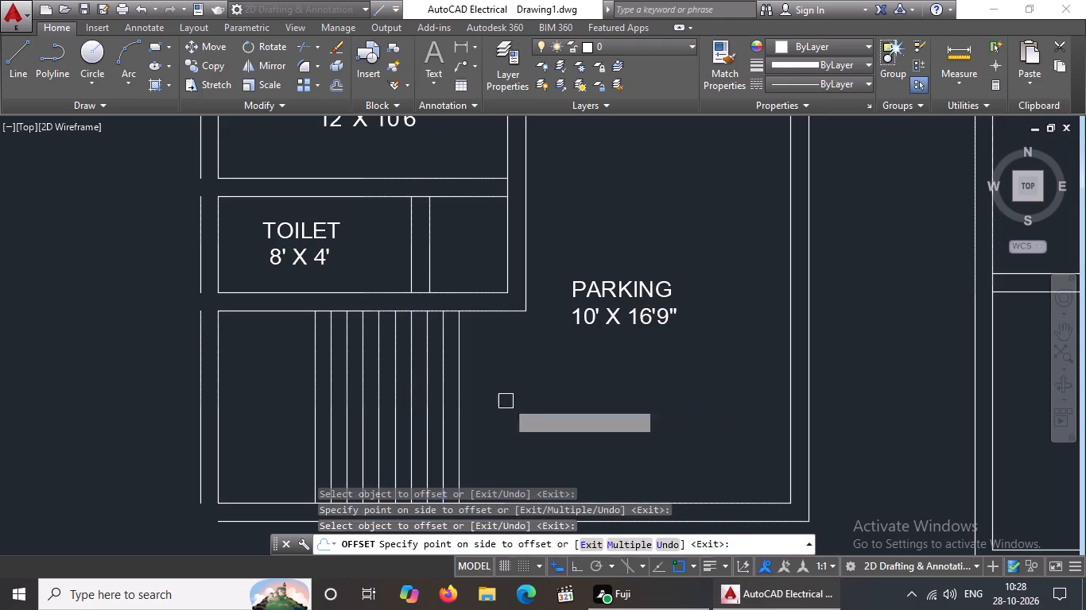
{"action": "left_click_drag", "start_coordinate": [507, 401], "coordinate": [496, 410]}
{"action": "left_click_drag", "start_coordinate": [460, 409], "coordinate": [495, 411]}
{"action": "left_click", "coordinate": [578, 424]}
{"action": "left_click_drag", "start_coordinate": [472, 404], "coordinate": [483, 403]}
{"action": "left_click", "coordinate": [526, 399]}
{"action": "left_click_drag", "start_coordinate": [487, 396], "coordinate": [547, 400]}
{"action": "left_click", "coordinate": [574, 401]}
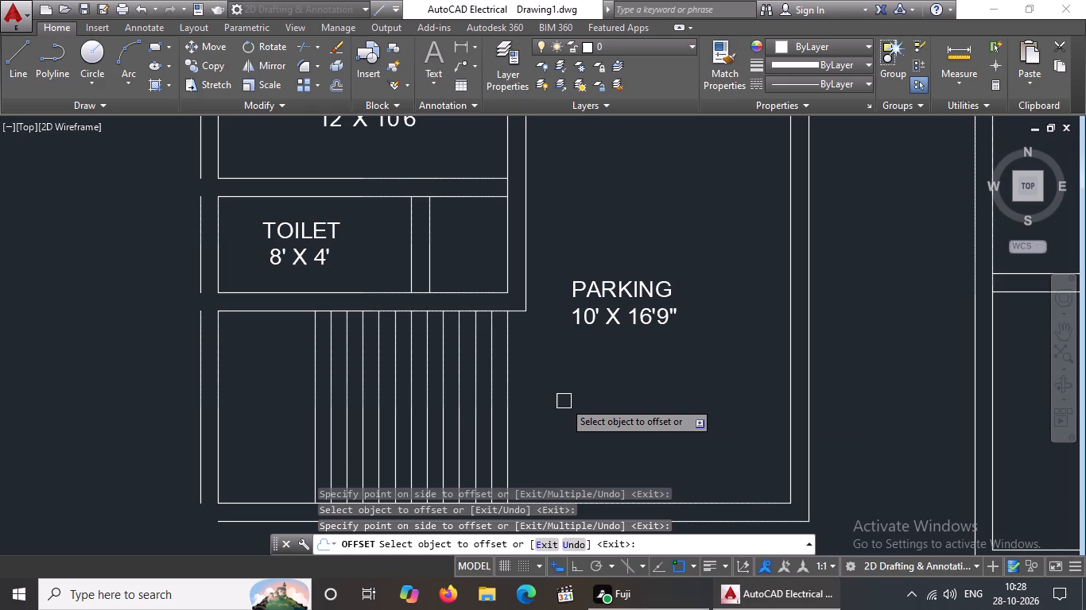
{"action": "key", "text": "Escape"}
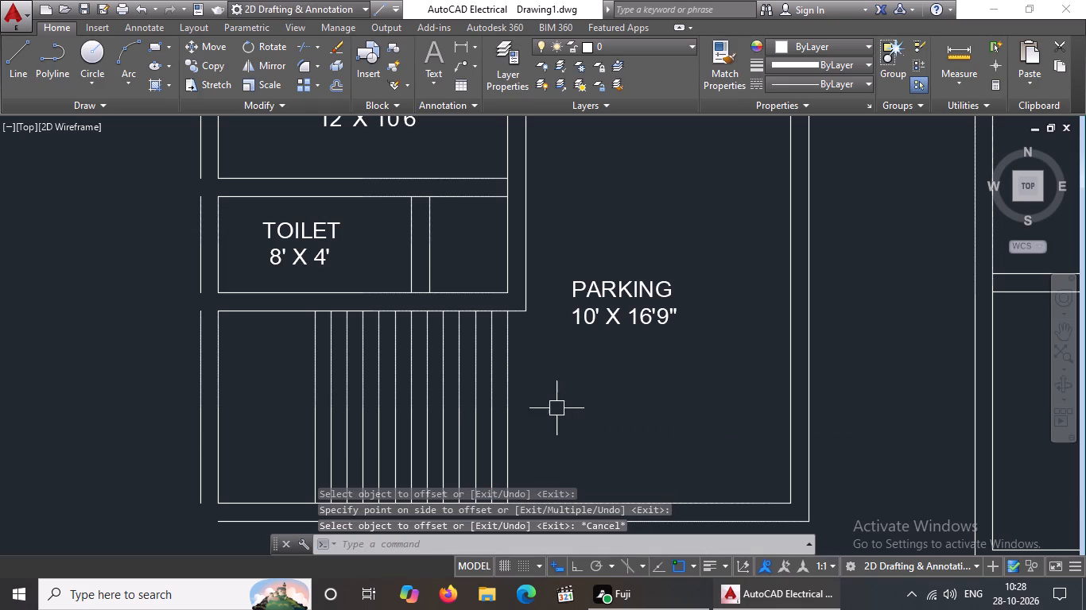
Examine the staircase and the overall layout of both floor plans.
{"action": "scroll", "coordinate": [521, 404], "scroll_direction": "down", "scroll_amount": 2}
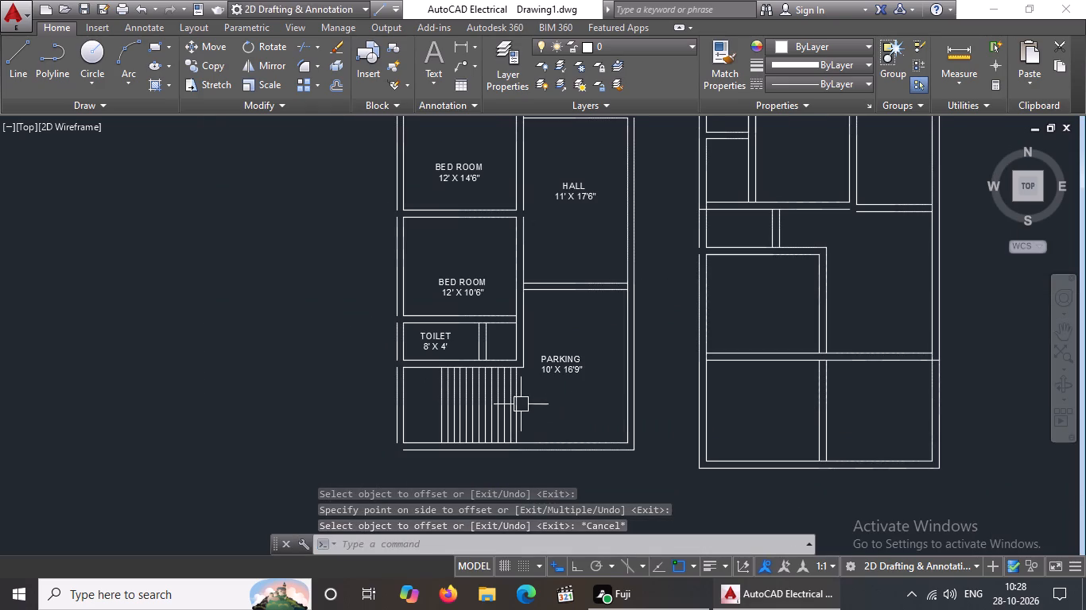
{"action": "scroll", "coordinate": [521, 403], "scroll_direction": "down", "scroll_amount": 1}
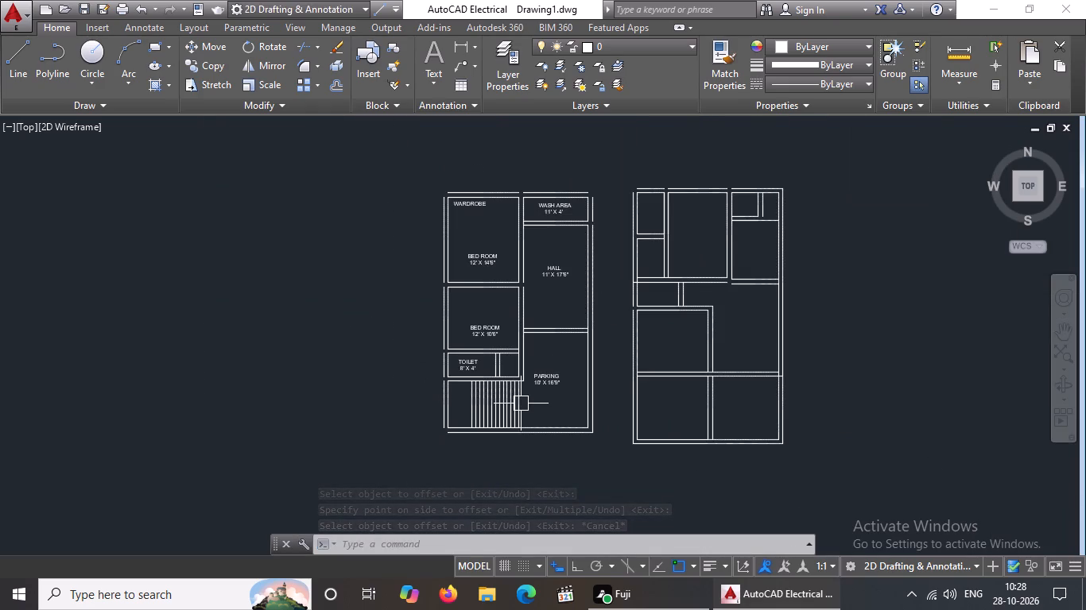
{"action": "scroll", "coordinate": [573, 392], "scroll_direction": "up", "scroll_amount": 2}
{"action": "scroll", "coordinate": [573, 392], "scroll_direction": "down", "scroll_amount": 2}
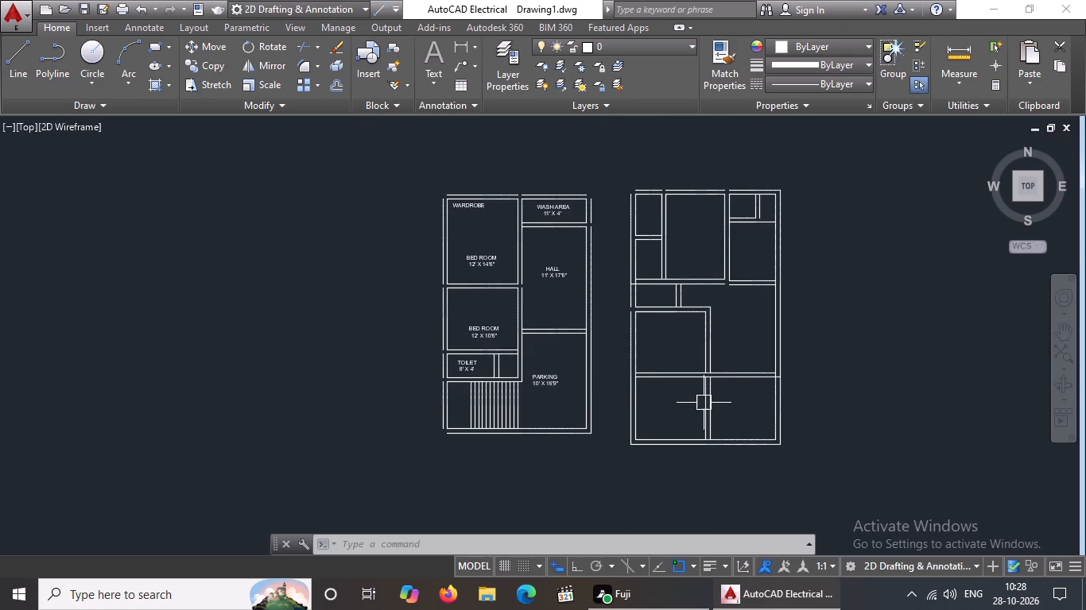
{"action": "scroll", "coordinate": [733, 403], "scroll_direction": "down", "scroll_amount": 1}
{"action": "scroll", "coordinate": [756, 394], "scroll_direction": "up", "scroll_amount": 1}
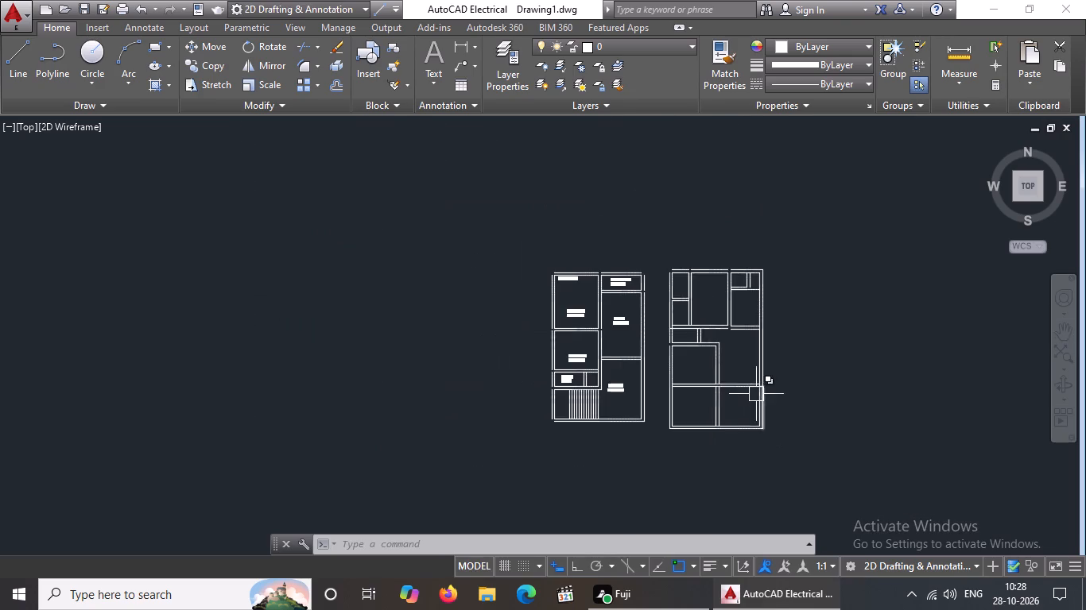
{"action": "scroll", "coordinate": [756, 394], "scroll_direction": "up", "scroll_amount": 1}
{"action": "scroll", "coordinate": [720, 399], "scroll_direction": "down", "scroll_amount": 1}
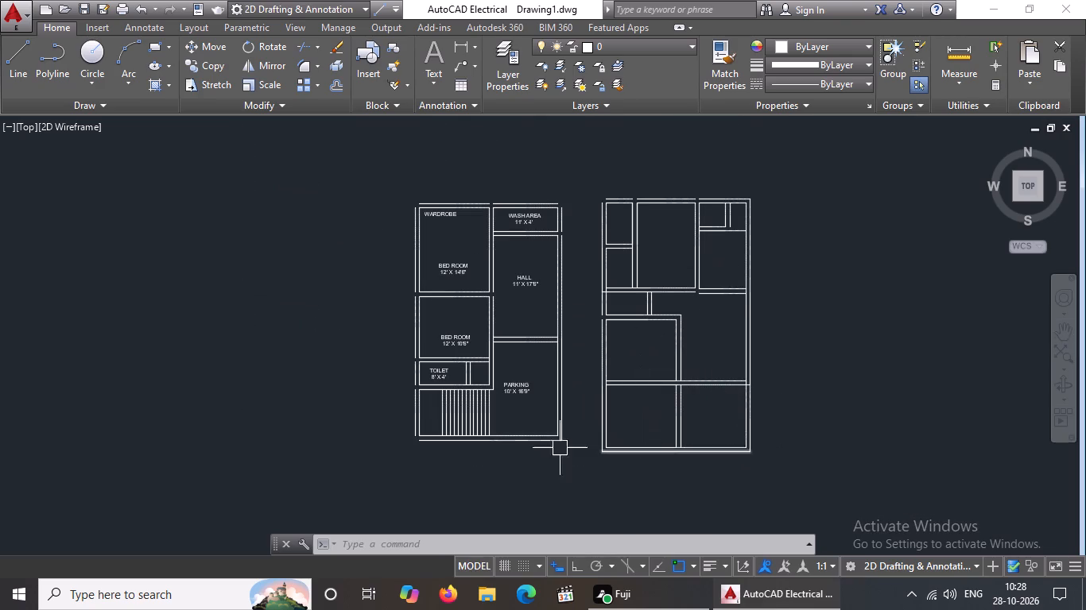
Trim the inner left wall line between the two lines of the second plan's lowest horizontal cross wall.
{"action": "scroll", "coordinate": [549, 446], "scroll_direction": "up", "scroll_amount": 1}
{"action": "scroll", "coordinate": [730, 443], "scroll_direction": "up", "scroll_amount": 1}
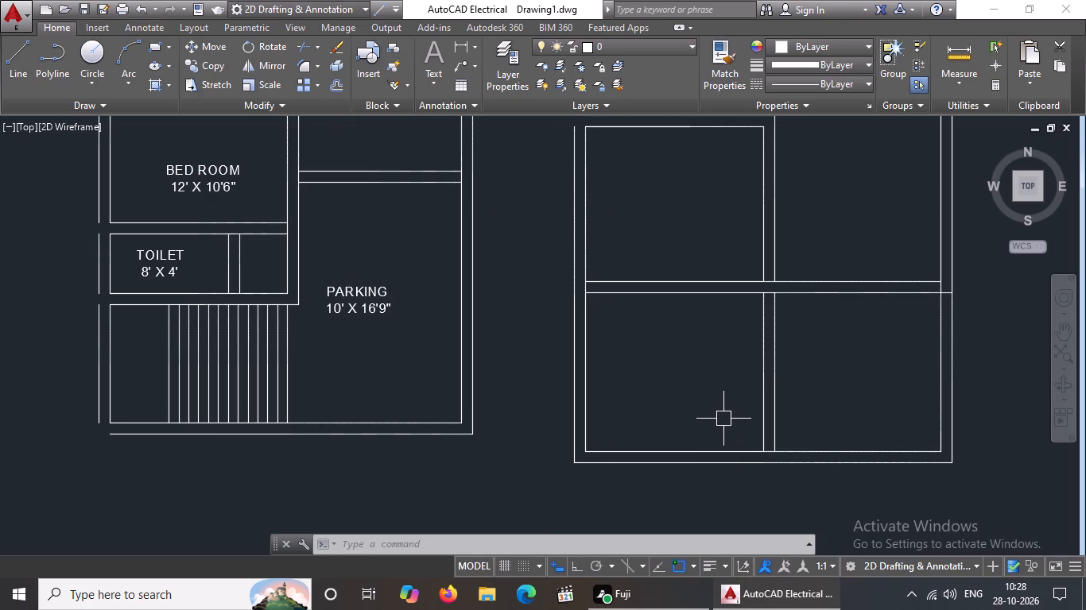
{"action": "scroll", "coordinate": [725, 415], "scroll_direction": "up", "scroll_amount": 1}
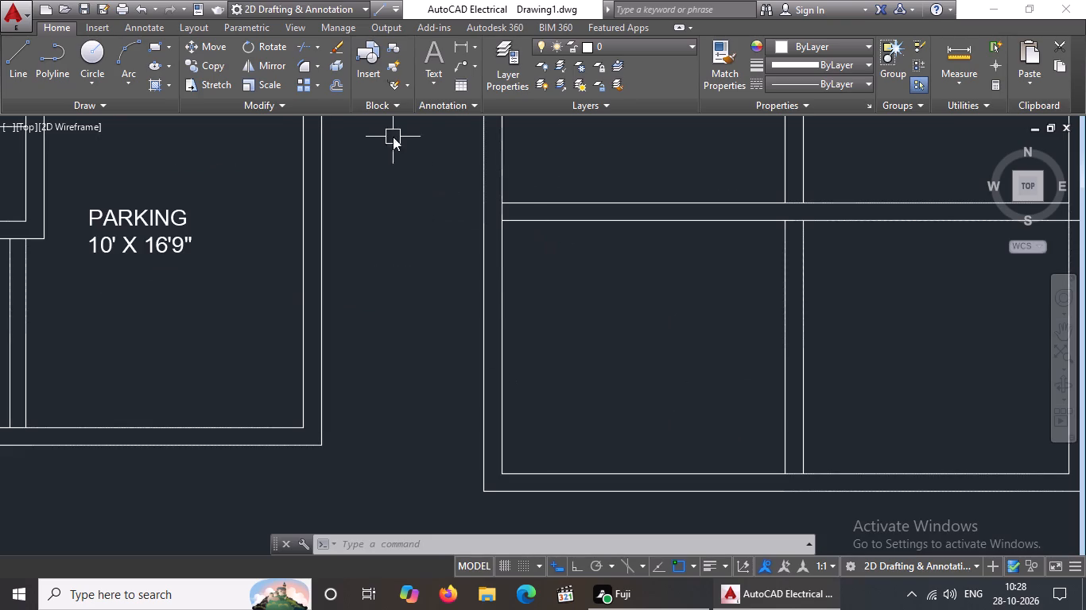
{"action": "key", "text": "Escape"}
{"action": "type", "text": "TR"}
{"action": "key", "text": "space"}
{"action": "key", "text": "space"}
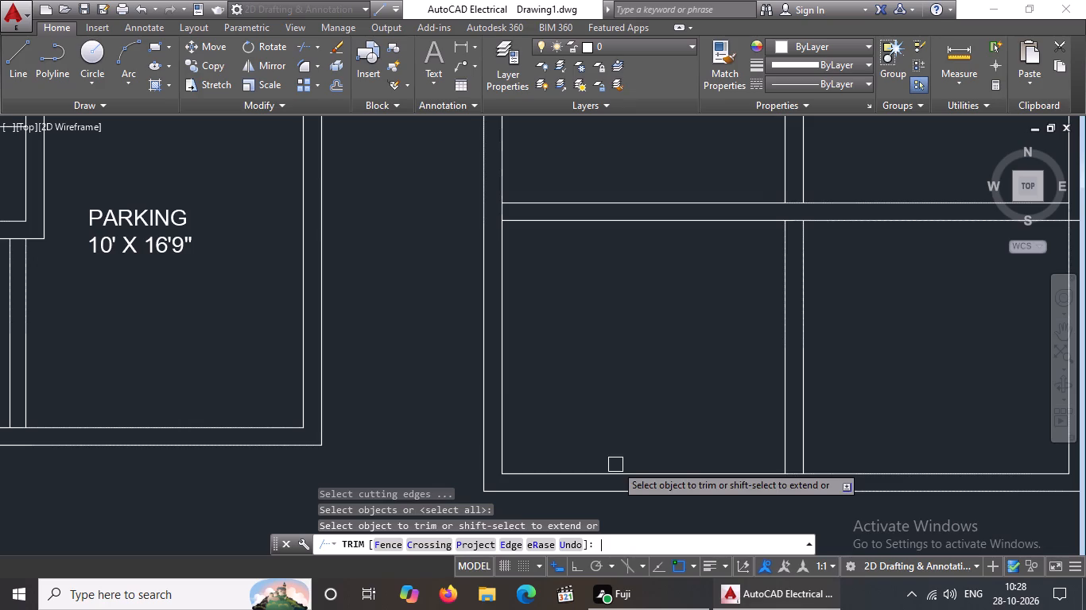
{"action": "left_click", "coordinate": [497, 211]}
{"action": "key", "text": "Escape"}
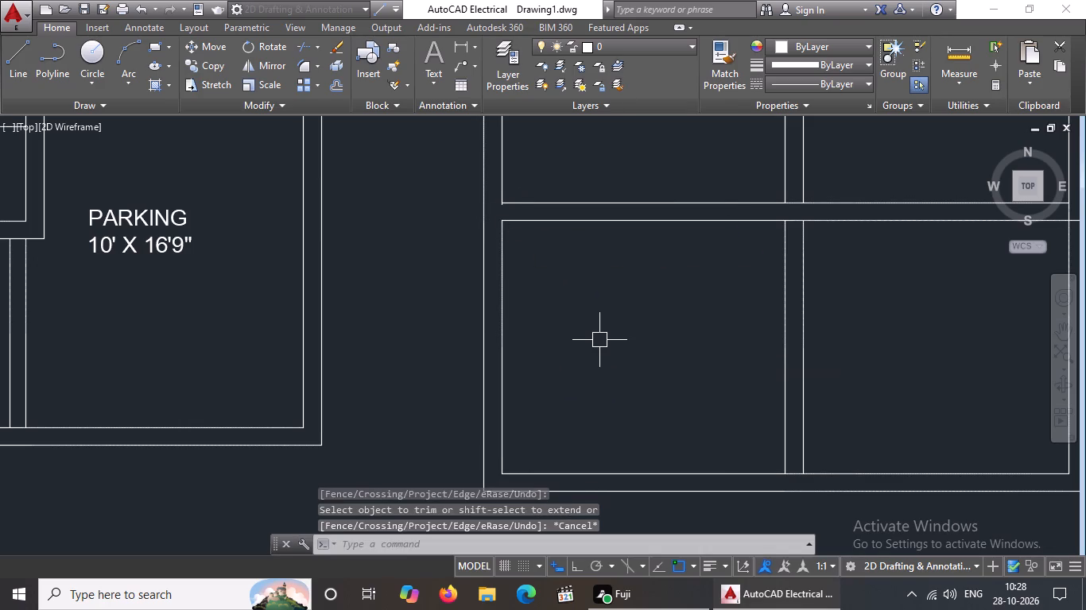
Offset the inner left wall line of the second plan's bottom room by 4' into the room as the first stair line.
{"action": "type", "text": "O 4'"}
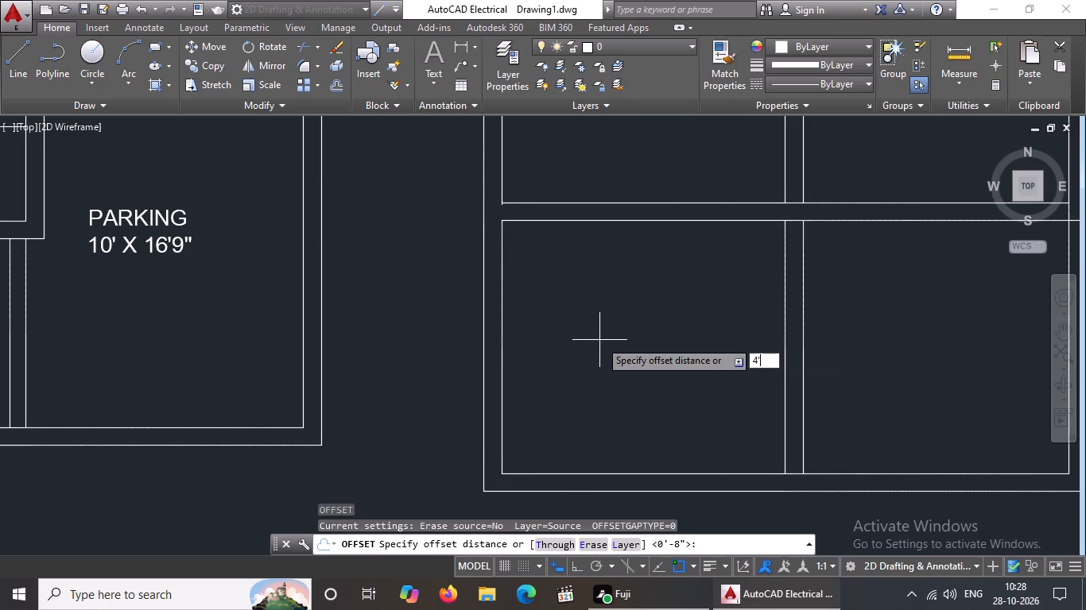
{"action": "key", "text": "Return"}
{"action": "left_click_drag", "start_coordinate": [502, 331], "coordinate": [532, 327]}
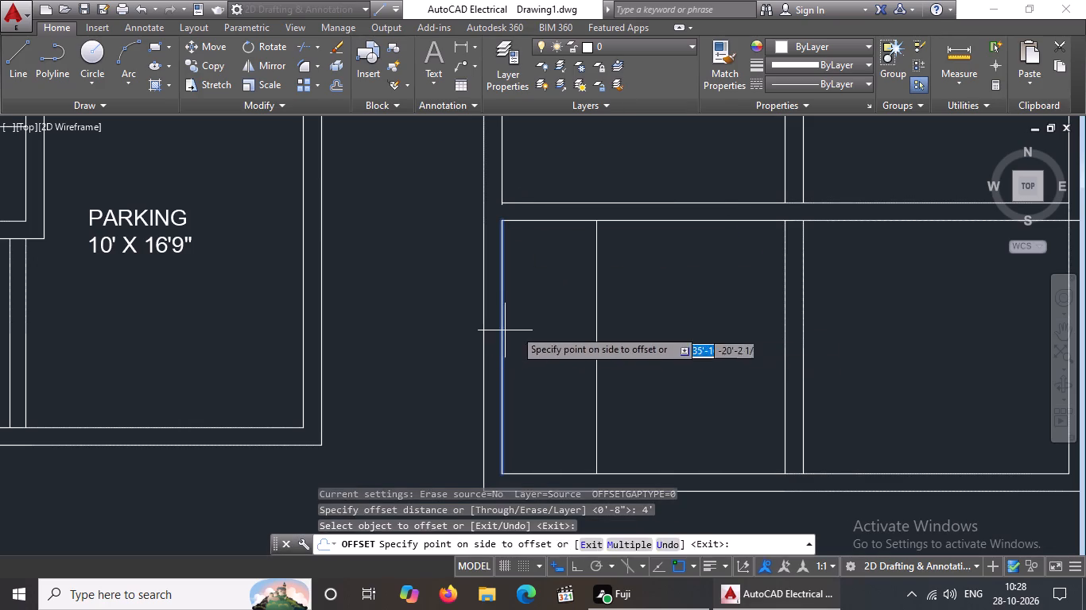
{"action": "left_click", "coordinate": [603, 328]}
{"action": "scroll", "coordinate": [642, 336], "scroll_direction": "down", "scroll_amount": 1}
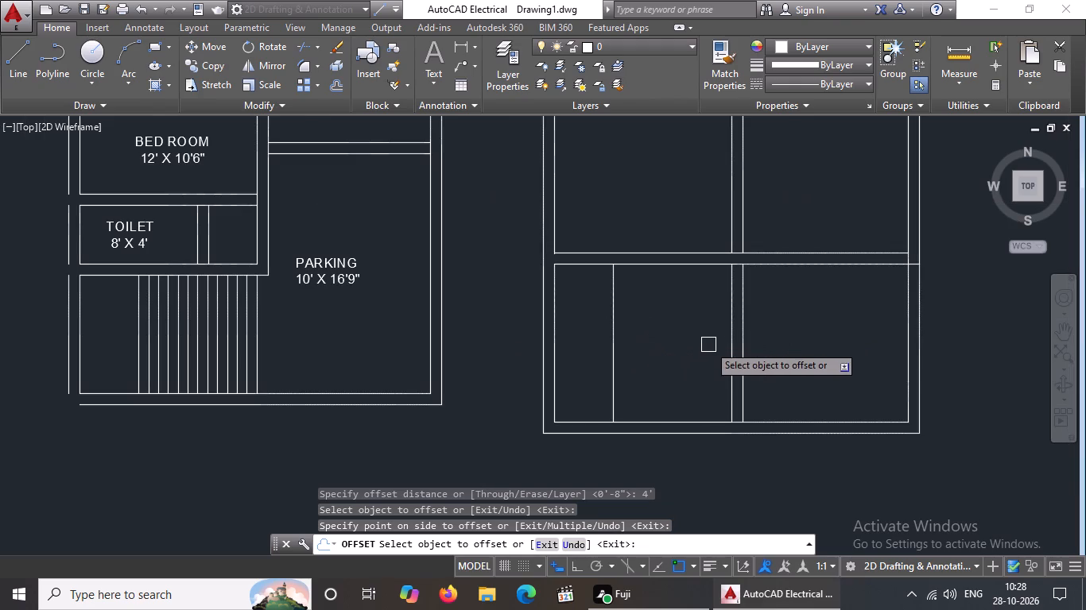
{"action": "key", "text": "Escape"}
Erase the two vertical partition wall lines inside the second plan's bottom room.
{"action": "left_click", "coordinate": [774, 344]}
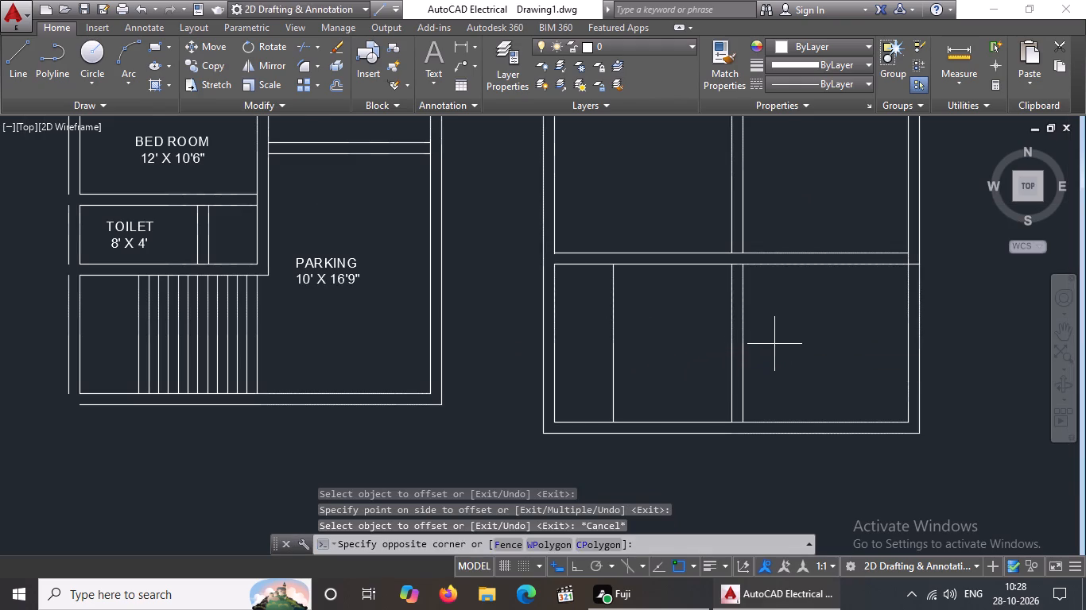
{"action": "left_click", "coordinate": [682, 383]}
{"action": "key", "text": "Delete"}
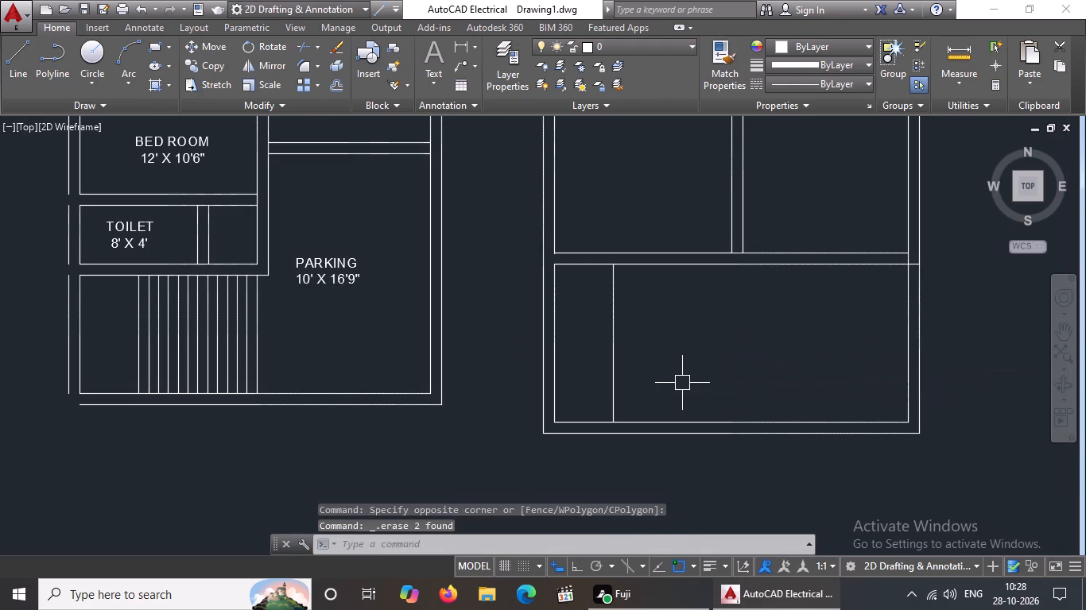
Offset the second plan's first stair line successively by 8" away from the left wall, adding six tread lines.
{"action": "key", "text": "o"}
{"action": "key", "text": "Return"}
{"action": "type", "text": "8\""}
{"action": "key", "text": "Return"}
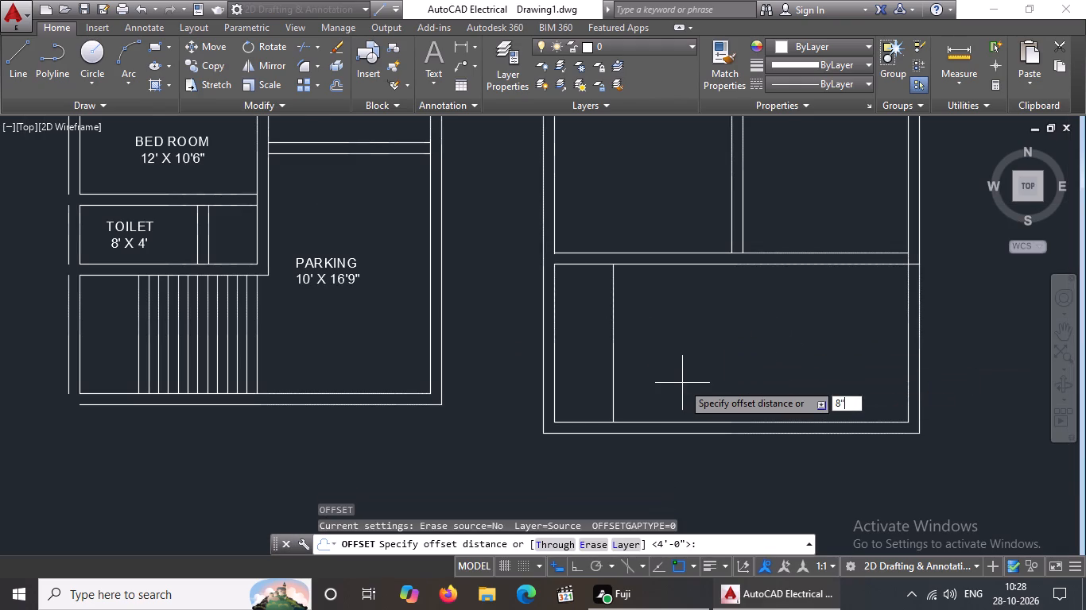
{"action": "left_click_drag", "start_coordinate": [607, 382], "coordinate": [634, 376]}
{"action": "left_click", "coordinate": [704, 363]}
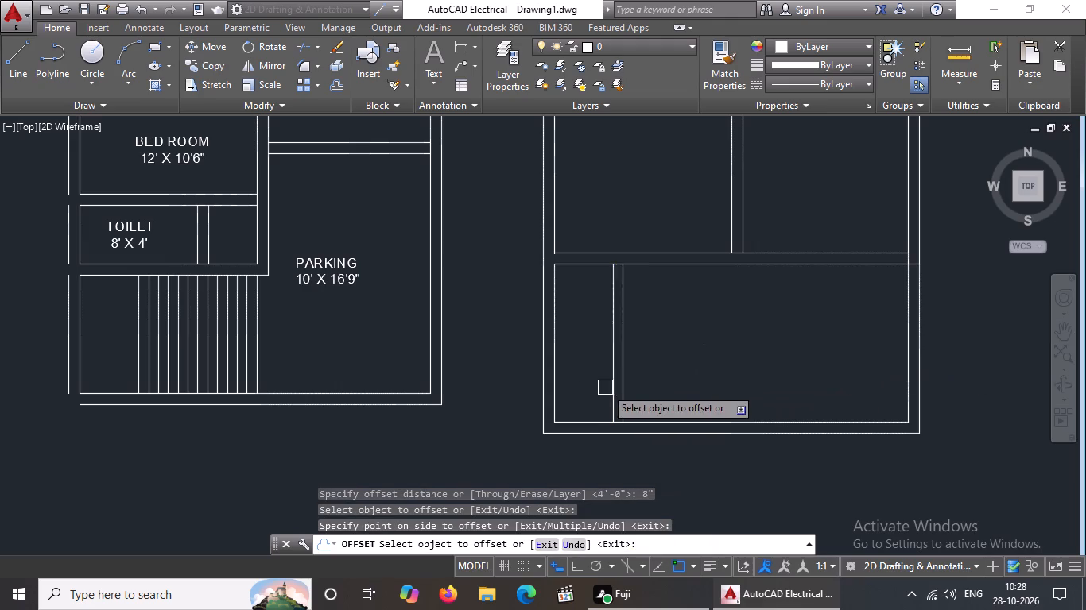
{"action": "left_click_drag", "start_coordinate": [626, 379], "coordinate": [658, 374]}
{"action": "left_click", "coordinate": [685, 369]}
{"action": "left_click_drag", "start_coordinate": [636, 380], "coordinate": [677, 373]}
{"action": "left_click_drag", "start_coordinate": [709, 369], "coordinate": [700, 377]}
{"action": "left_click_drag", "start_coordinate": [638, 377], "coordinate": [662, 369]}
{"action": "left_click", "coordinate": [700, 361]}
{"action": "left_click_drag", "start_coordinate": [656, 380], "coordinate": [658, 379]}
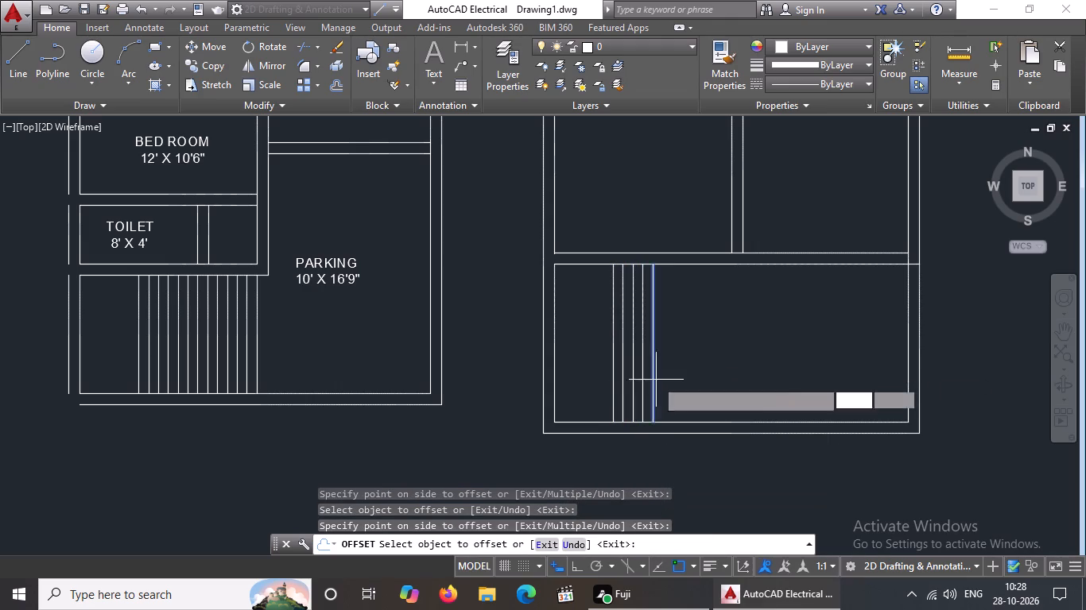
{"action": "left_click_drag", "start_coordinate": [658, 379], "coordinate": [667, 377]}
{"action": "left_click", "coordinate": [735, 372]}
{"action": "left_click_drag", "start_coordinate": [663, 374], "coordinate": [705, 374]}
{"action": "left_click_drag", "start_coordinate": [838, 376], "coordinate": [828, 383]}
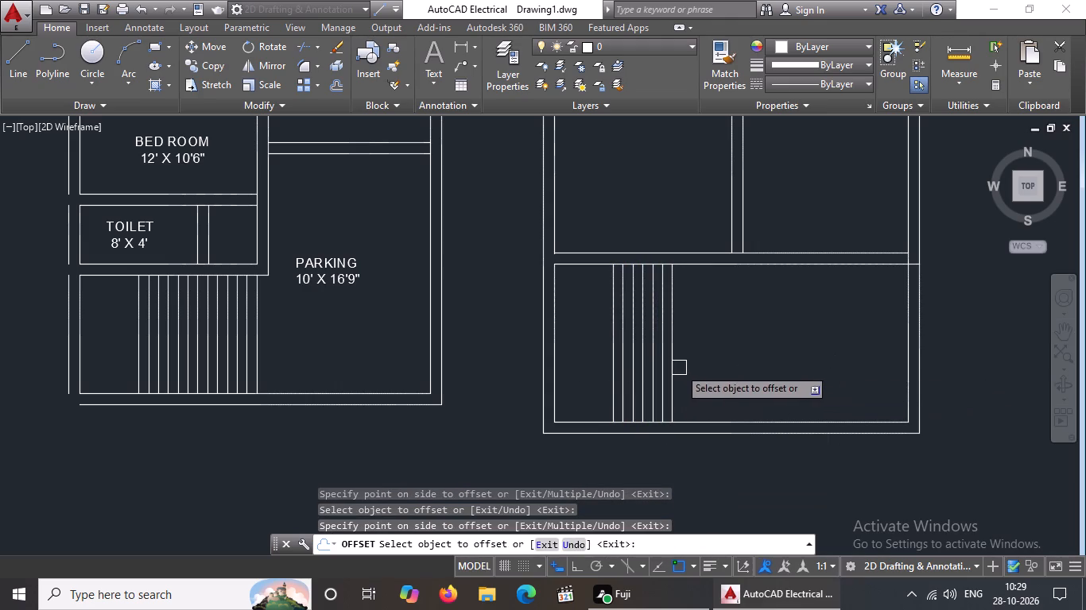
Continue the 8" offsets from the last tread line in the same direction, adding six more tread lines.
{"action": "left_click", "coordinate": [679, 368]}
{"action": "left_click", "coordinate": [720, 357]}
{"action": "left_click_drag", "start_coordinate": [688, 366], "coordinate": [696, 365]}
{"action": "left_click_drag", "start_coordinate": [765, 352], "coordinate": [752, 356]}
{"action": "left_click_drag", "start_coordinate": [697, 364], "coordinate": [698, 364]}
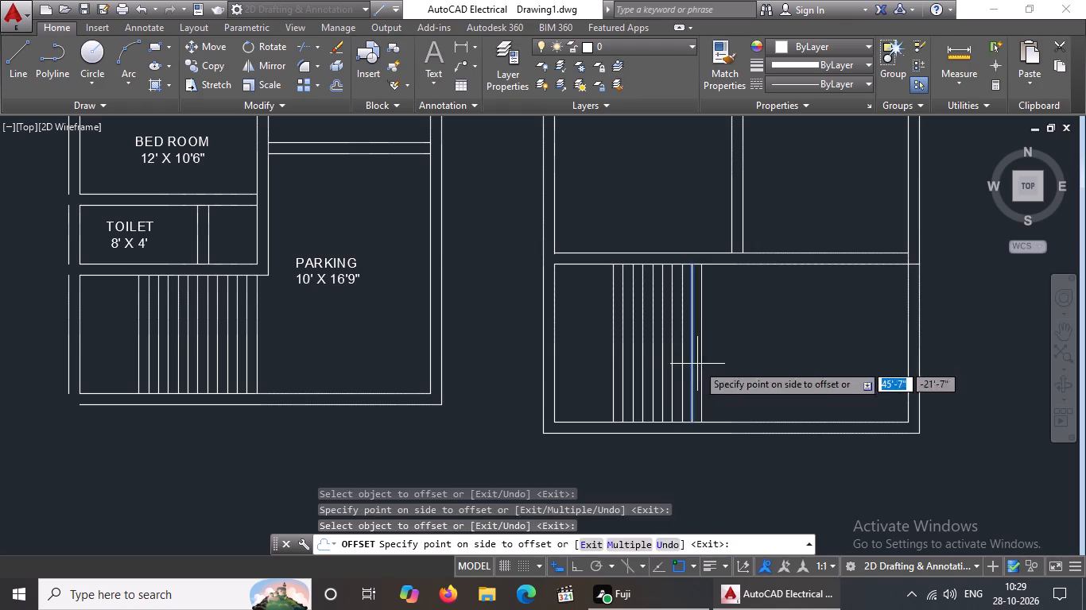
{"action": "left_click_drag", "start_coordinate": [698, 364], "coordinate": [717, 359]}
{"action": "left_click_drag", "start_coordinate": [742, 351], "coordinate": [735, 357]}
{"action": "left_click_drag", "start_coordinate": [705, 354], "coordinate": [727, 351]}
{"action": "left_click_drag", "start_coordinate": [778, 342], "coordinate": [769, 348]}
{"action": "left_click_drag", "start_coordinate": [716, 356], "coordinate": [731, 352]}
{"action": "left_click", "coordinate": [759, 344]}
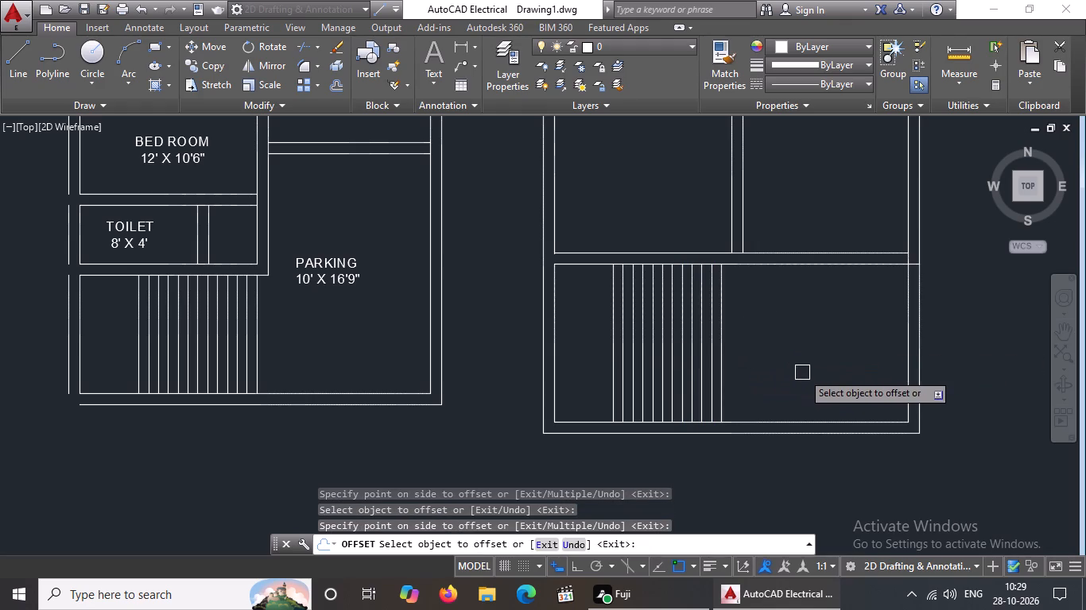
{"action": "left_click_drag", "start_coordinate": [723, 336], "coordinate": [733, 334]}
{"action": "left_click", "coordinate": [770, 327]}
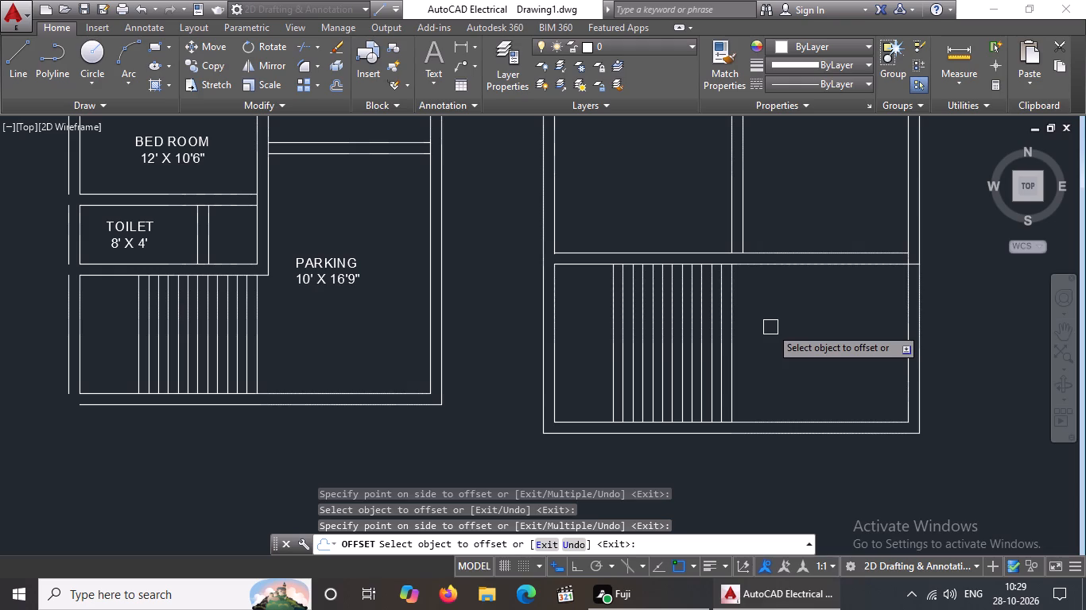
{"action": "key", "text": "Escape"}
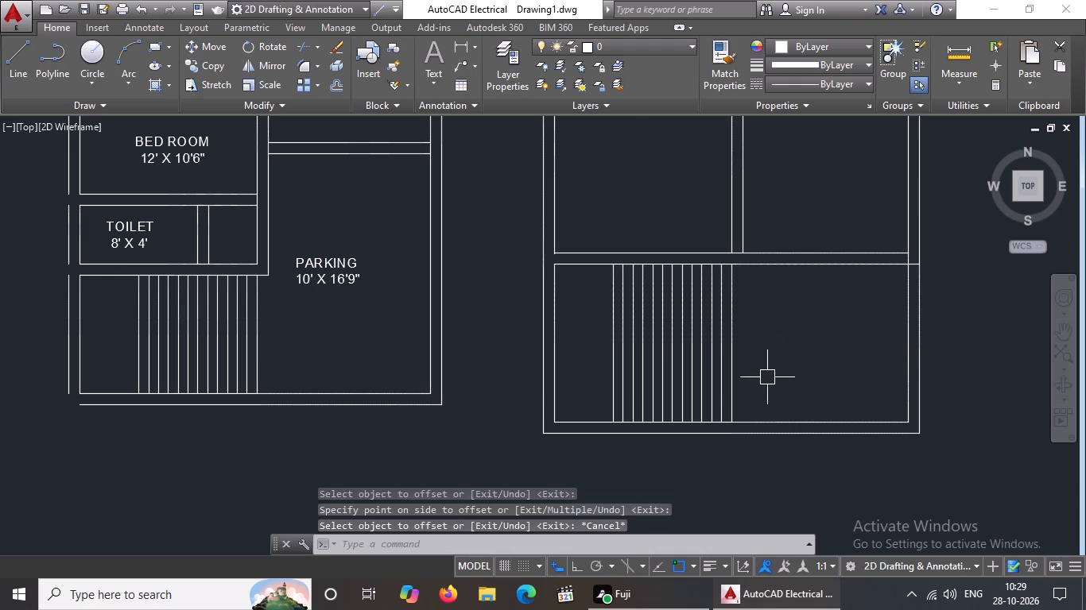
Copy the WARDROBE label from the first plan to the top of the second plan's upper middle room.
{"action": "scroll", "coordinate": [767, 377], "scroll_direction": "down", "scroll_amount": 2}
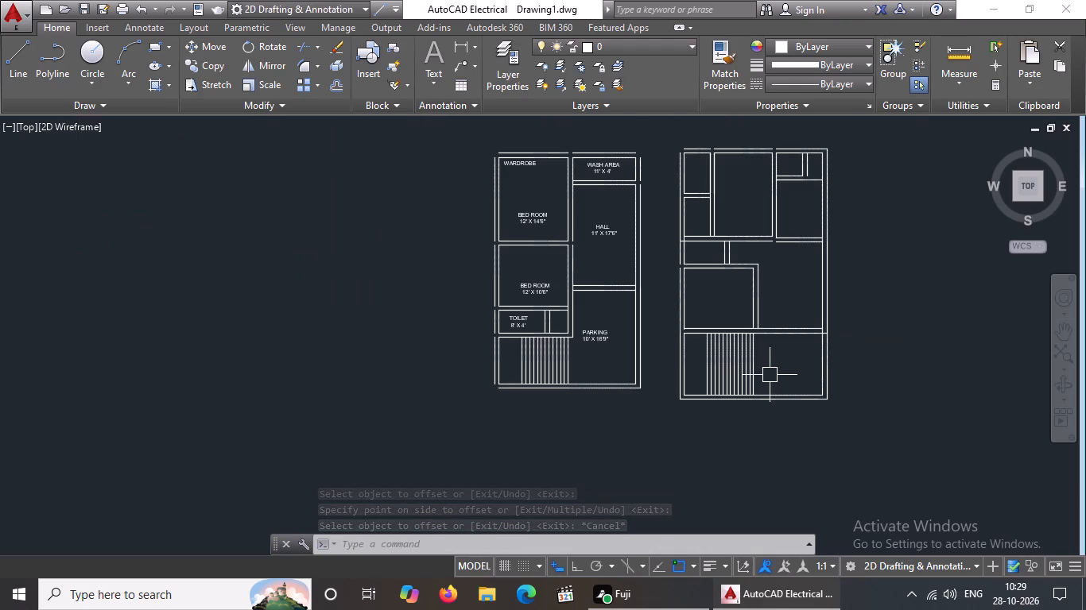
{"action": "scroll", "coordinate": [725, 207], "scroll_direction": "up", "scroll_amount": 1}
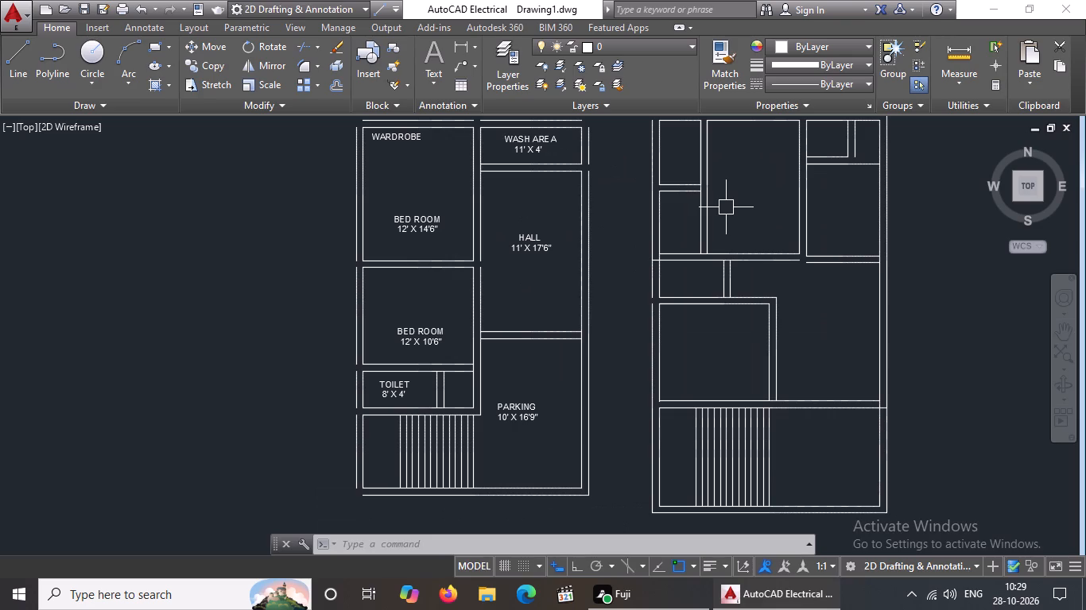
{"action": "scroll", "coordinate": [723, 205], "scroll_direction": "down", "scroll_amount": 1}
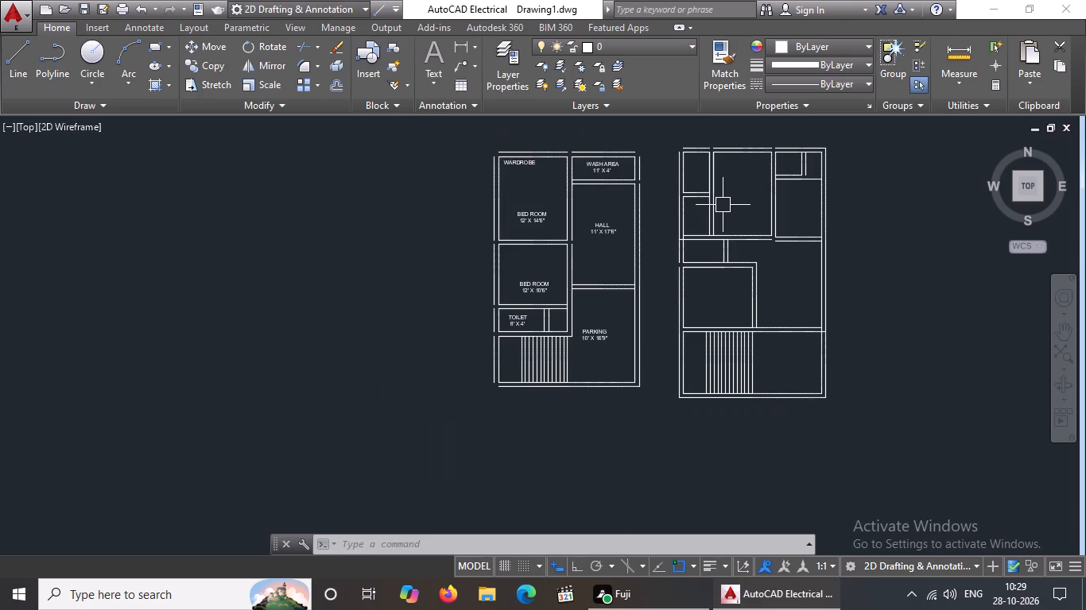
{"action": "scroll", "coordinate": [666, 145], "scroll_direction": "up", "scroll_amount": 3}
{"action": "left_click", "coordinate": [93, 226]}
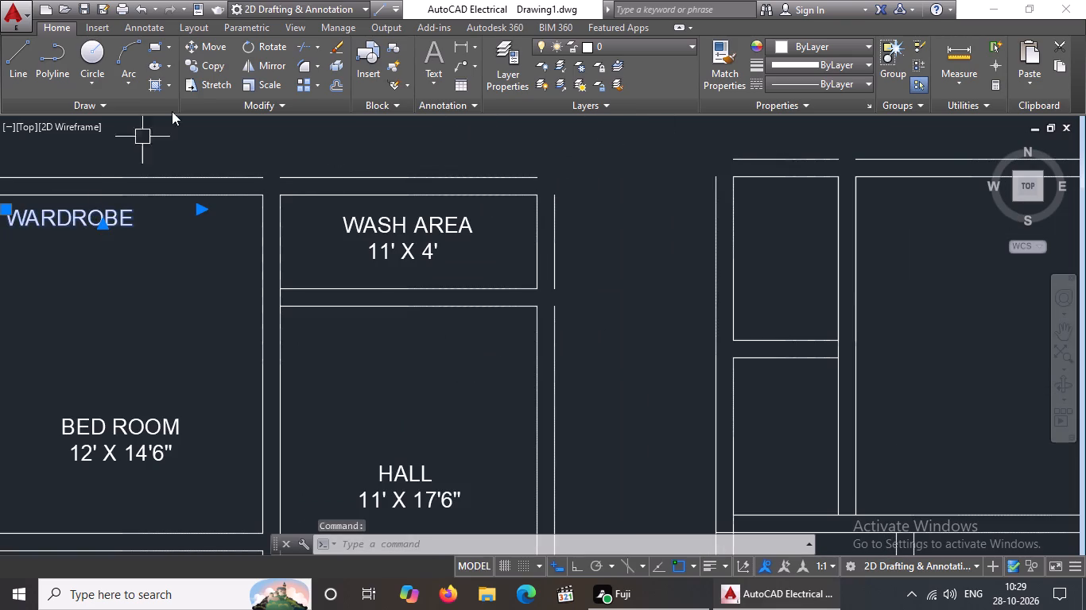
{"action": "left_click", "coordinate": [202, 66]}
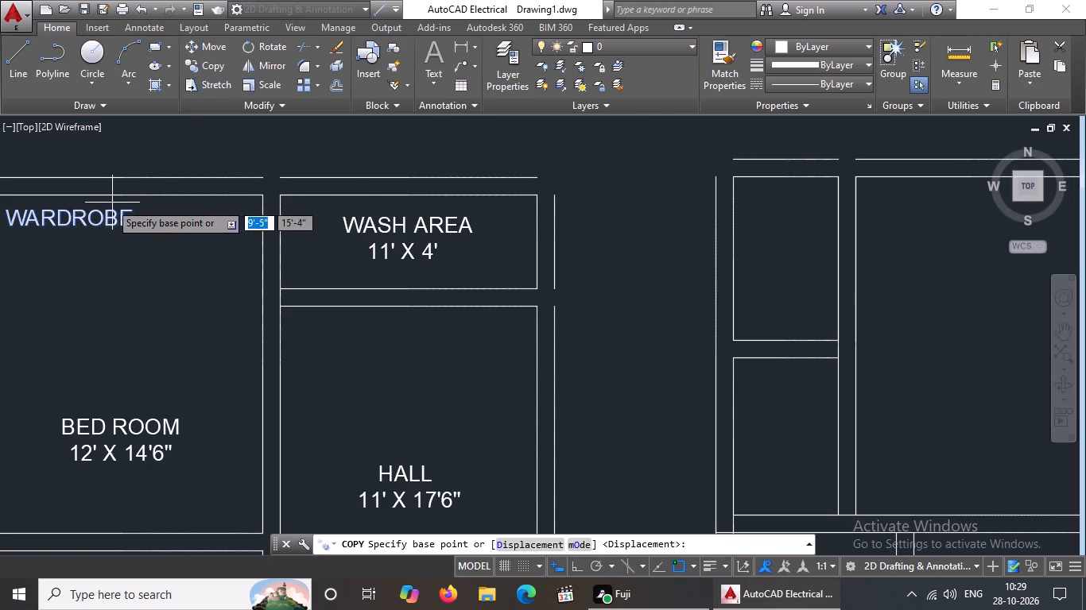
{"action": "left_click", "coordinate": [70, 220]}
{"action": "scroll", "coordinate": [217, 268], "scroll_direction": "down", "scroll_amount": 3}
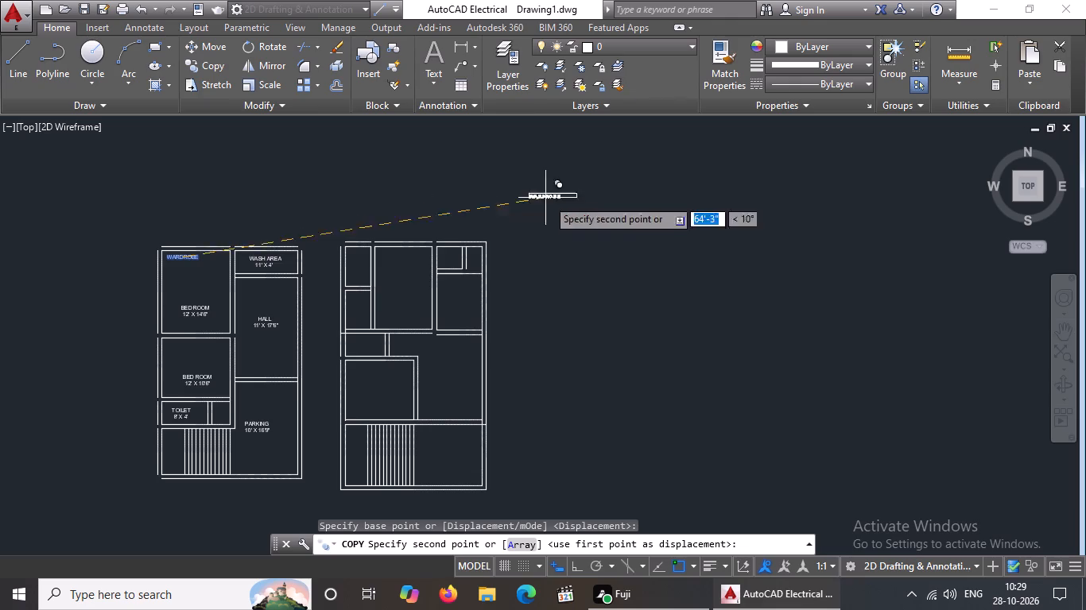
{"action": "scroll", "coordinate": [401, 251], "scroll_direction": "up", "scroll_amount": 2}
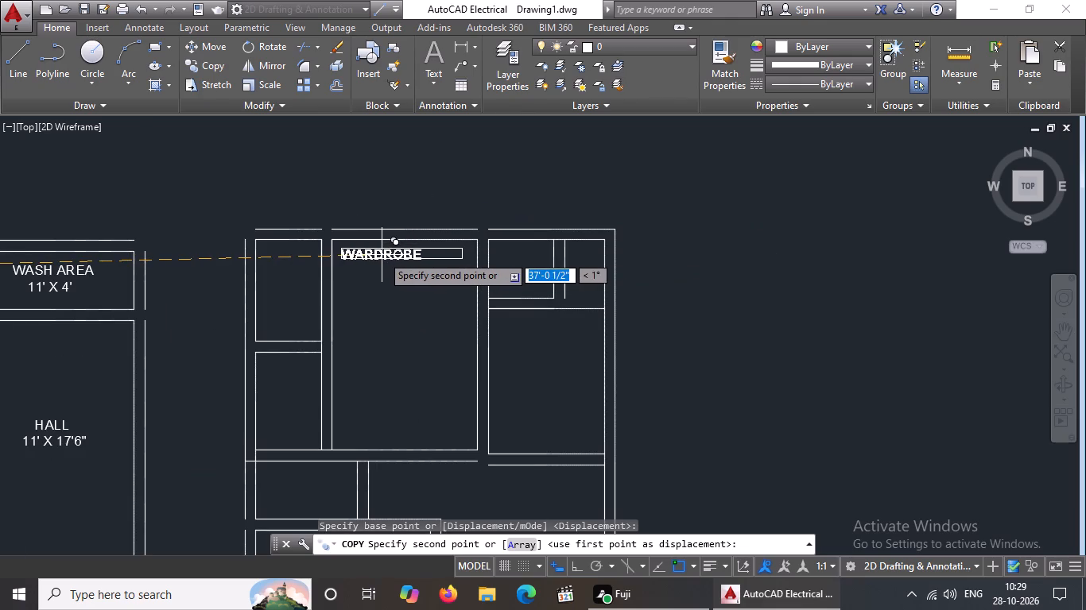
{"action": "left_click", "coordinate": [382, 255]}
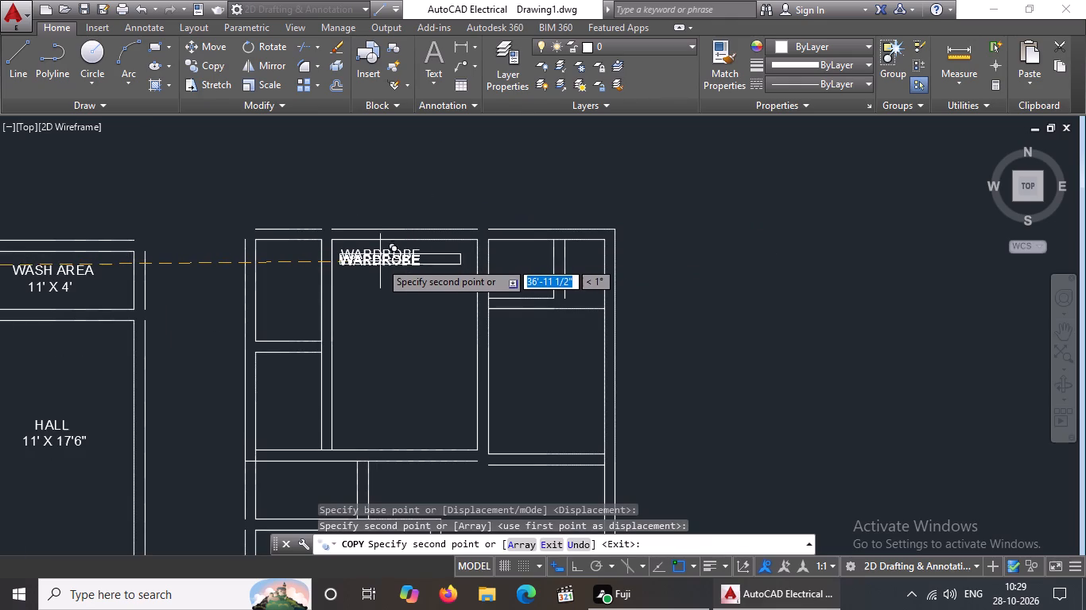
{"action": "key", "text": "Escape"}
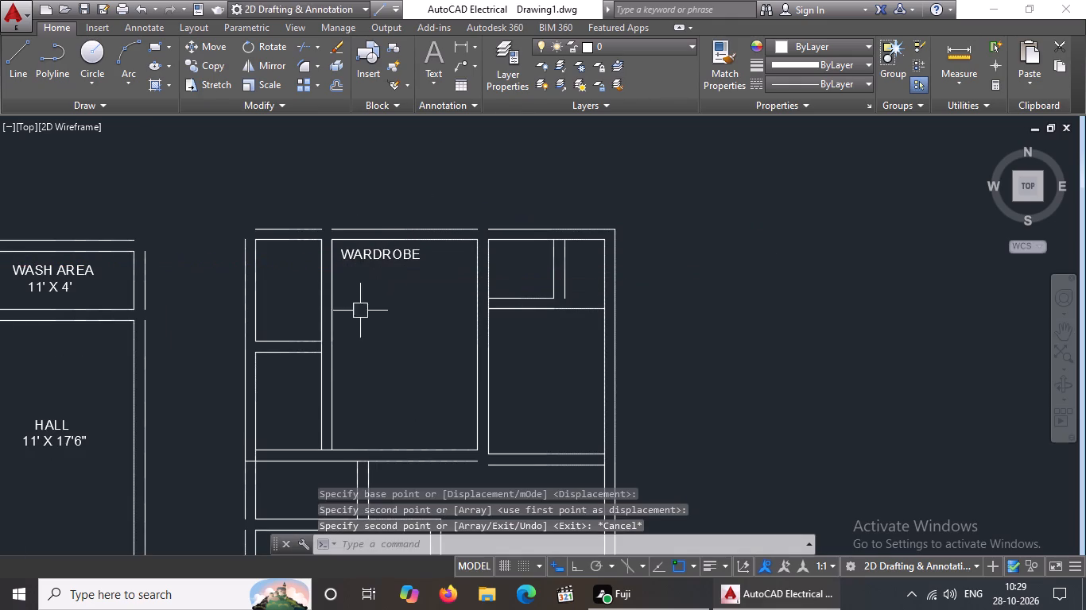
Copy the first plan's HALL label into both small rooms at the second plan's upper left.
{"action": "scroll", "coordinate": [353, 320], "scroll_direction": "down", "scroll_amount": 2}
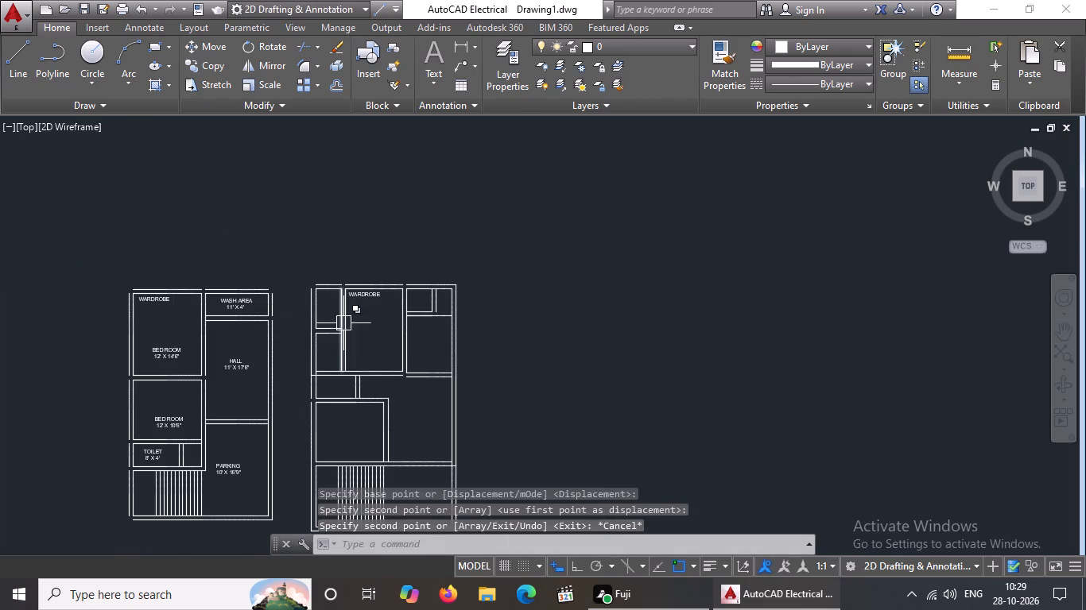
{"action": "scroll", "coordinate": [327, 332], "scroll_direction": "up", "scroll_amount": 2}
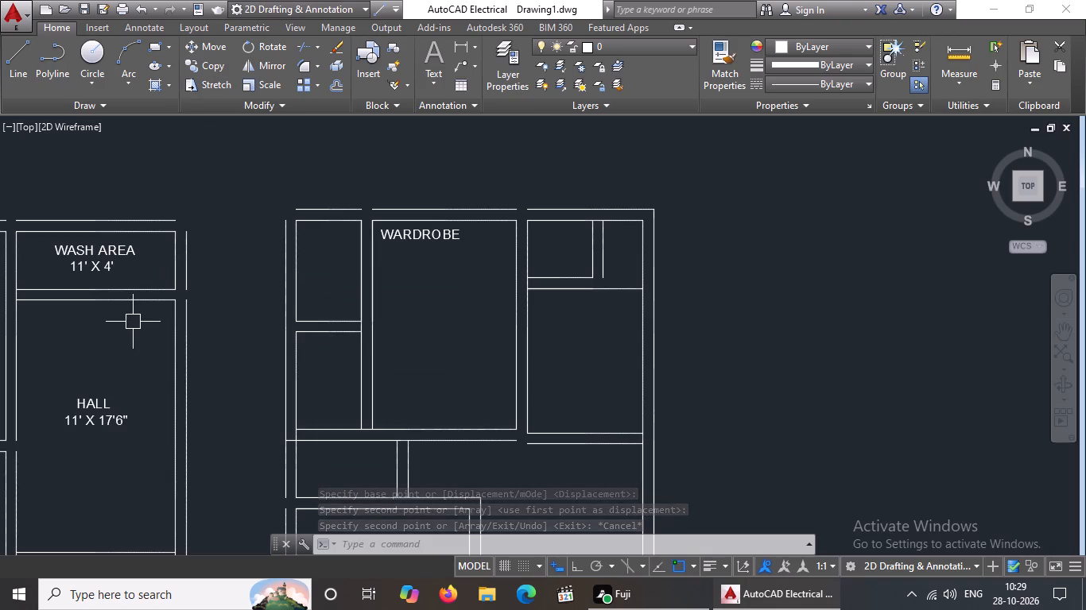
{"action": "left_click", "coordinate": [97, 421]}
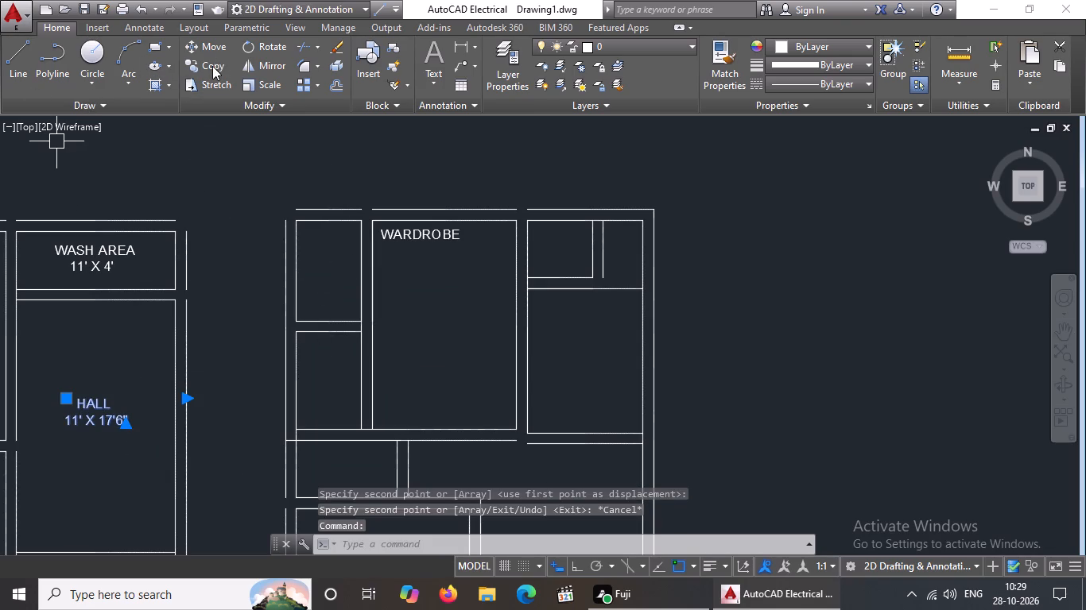
{"action": "left_click", "coordinate": [212, 66]}
{"action": "left_click", "coordinate": [83, 414]}
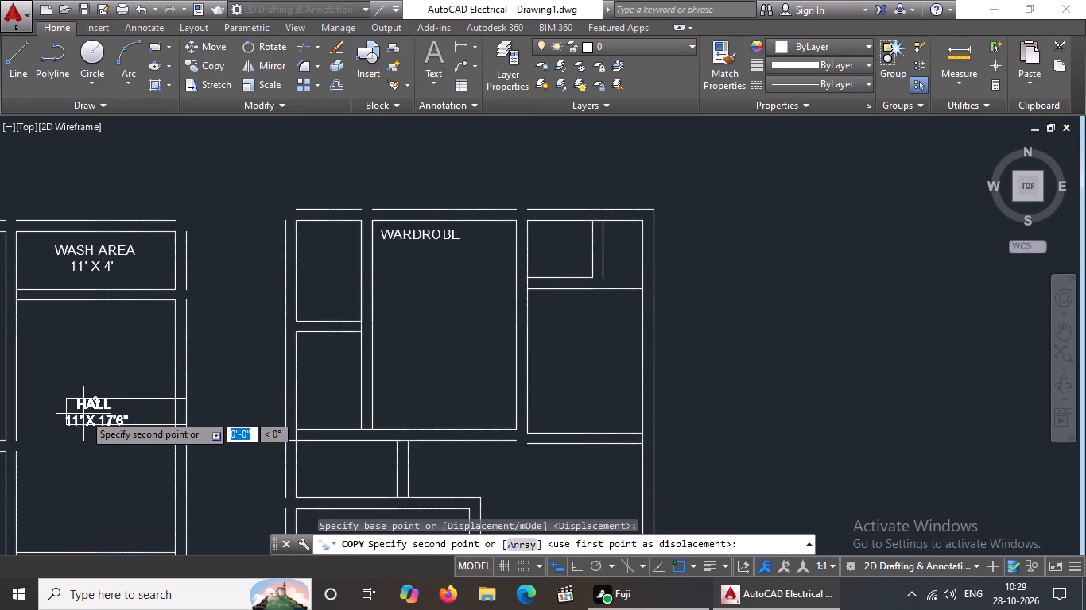
{"action": "left_click", "coordinate": [316, 261]}
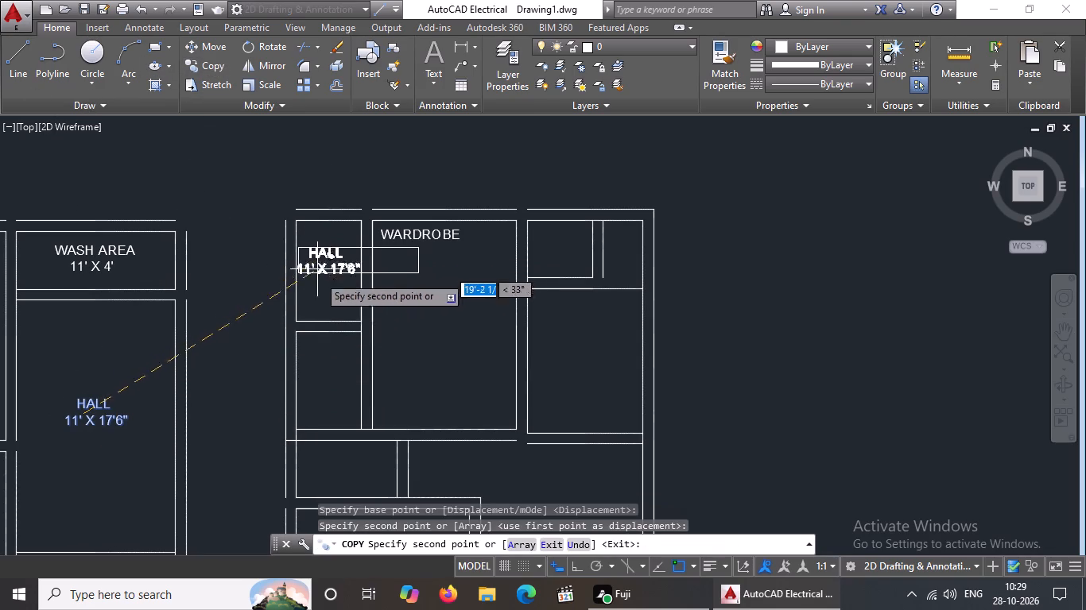
{"action": "left_click", "coordinate": [320, 381]}
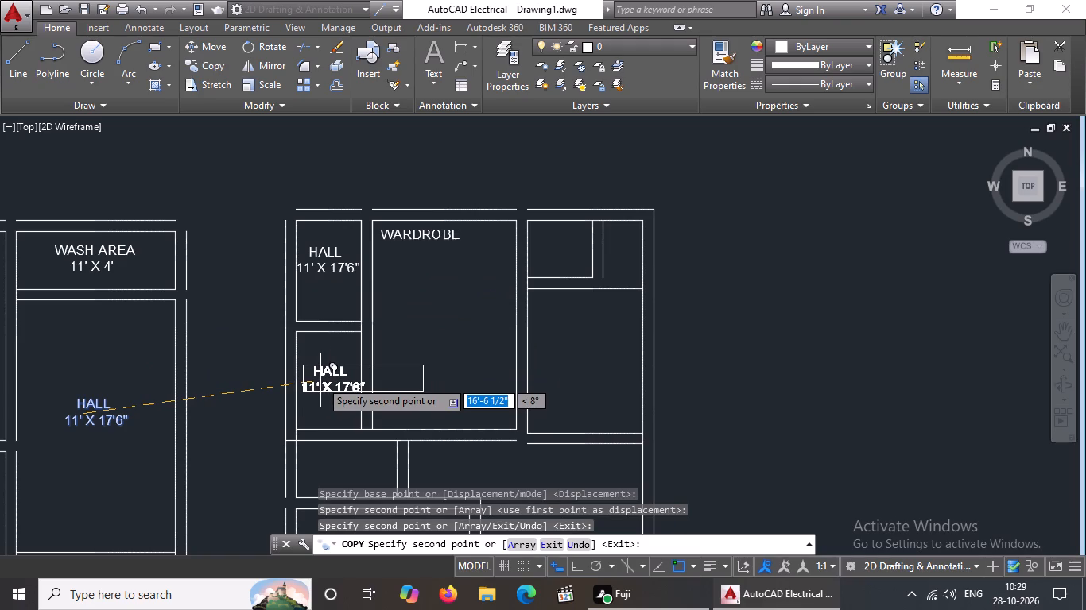
{"action": "key", "text": "Escape"}
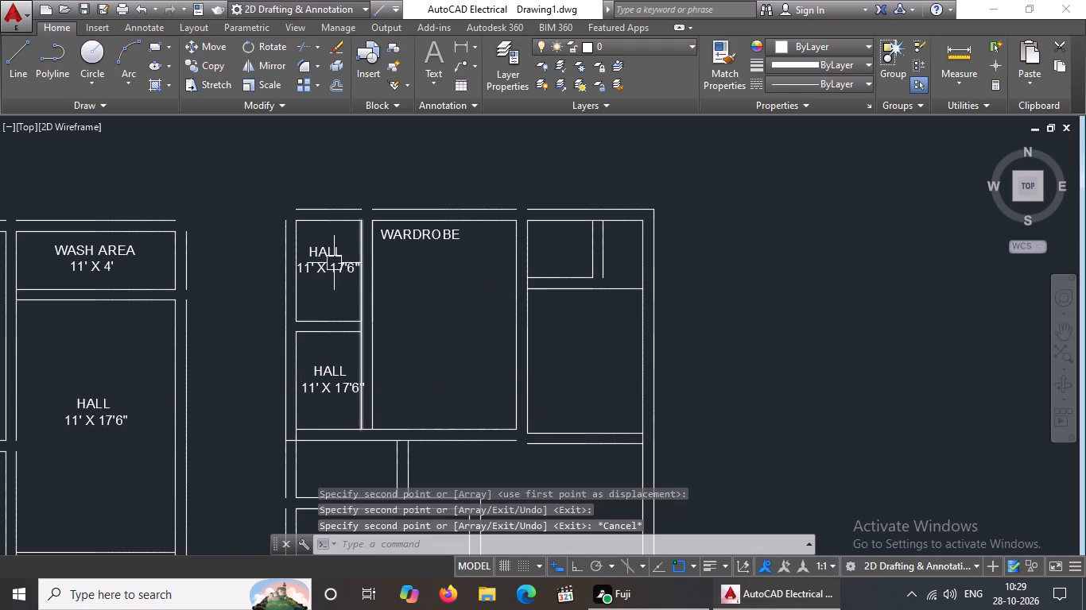
Replace the HALL label in the second plan's top-left small room with DRESS and 4'6" X 7' on the line below.
{"action": "double_click", "coordinate": [333, 263]}
{"action": "left_click", "coordinate": [363, 268]}
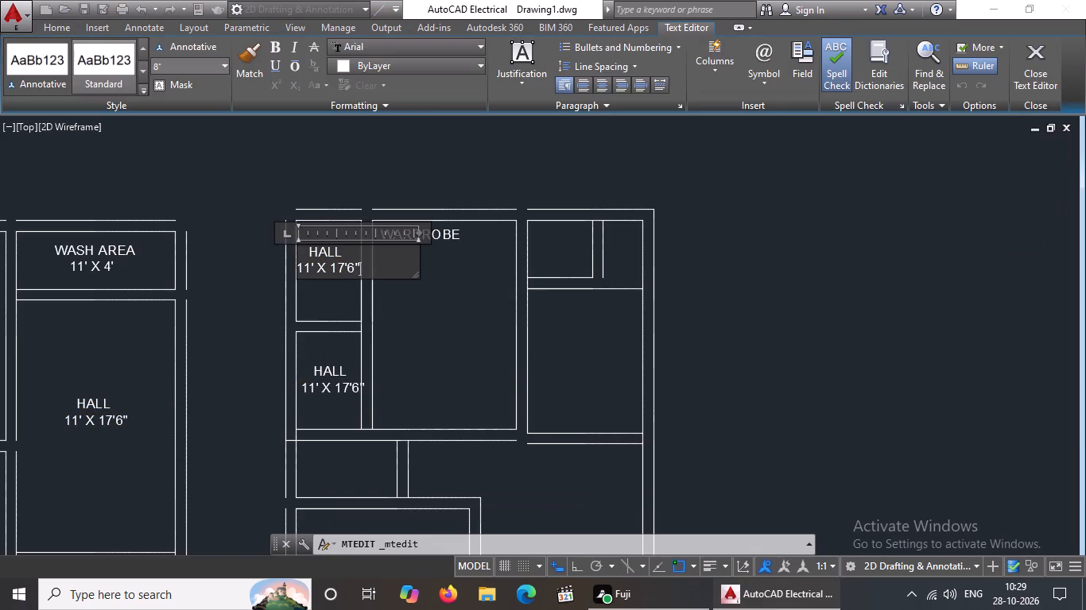
{"action": "key", "text": "BackSpace"}
{"action": "key", "text": "BackSpace"}
{"action": "key", "text": "BackSpace"}
{"action": "key", "text": "BackSpace"}
{"action": "key", "text": "BackSpace"}
{"action": "key", "text": "BackSpace"}
{"action": "key", "text": "BackSpace"}
{"action": "key", "text": "BackSpace"}
{"action": "key", "text": "BackSpace"}
{"action": "key", "text": "BackSpace"}
{"action": "key", "text": "BackSpace"}
{"action": "key", "text": "BackSpace"}
{"action": "key", "text": "BackSpace"}
{"action": "key", "text": "BackSpace"}
{"action": "key", "text": "BackSpace"}
{"action": "key", "text": "BackSpace"}
{"action": "key", "text": "BackSpace"}
{"action": "key", "text": "BackSpace"}
{"action": "key", "text": "BackSpace"}
{"action": "key", "text": "BackSpace"}
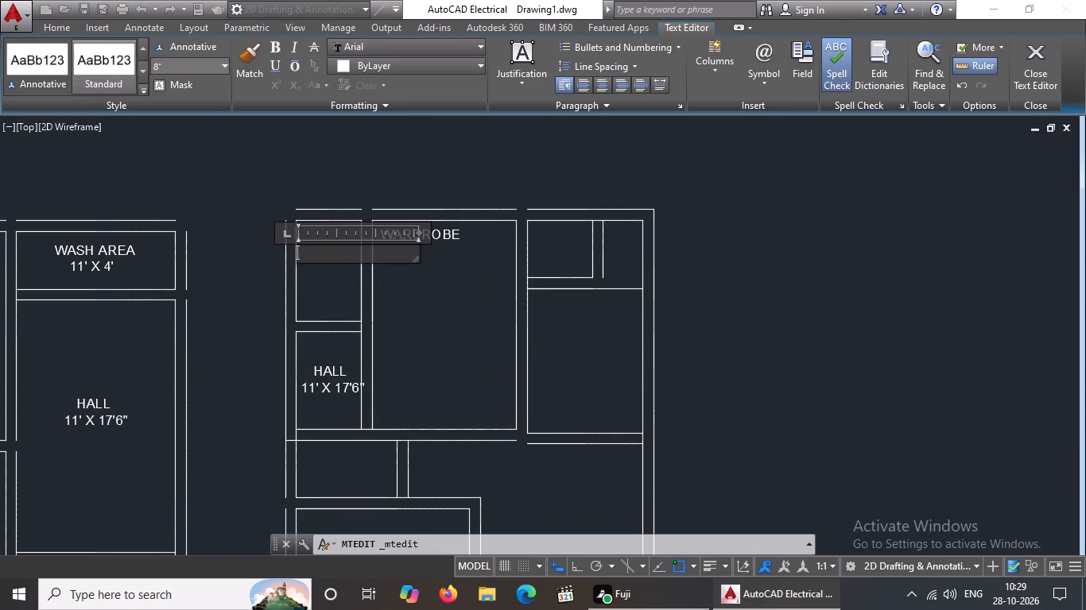
{"action": "type", "text": "DRESS"}
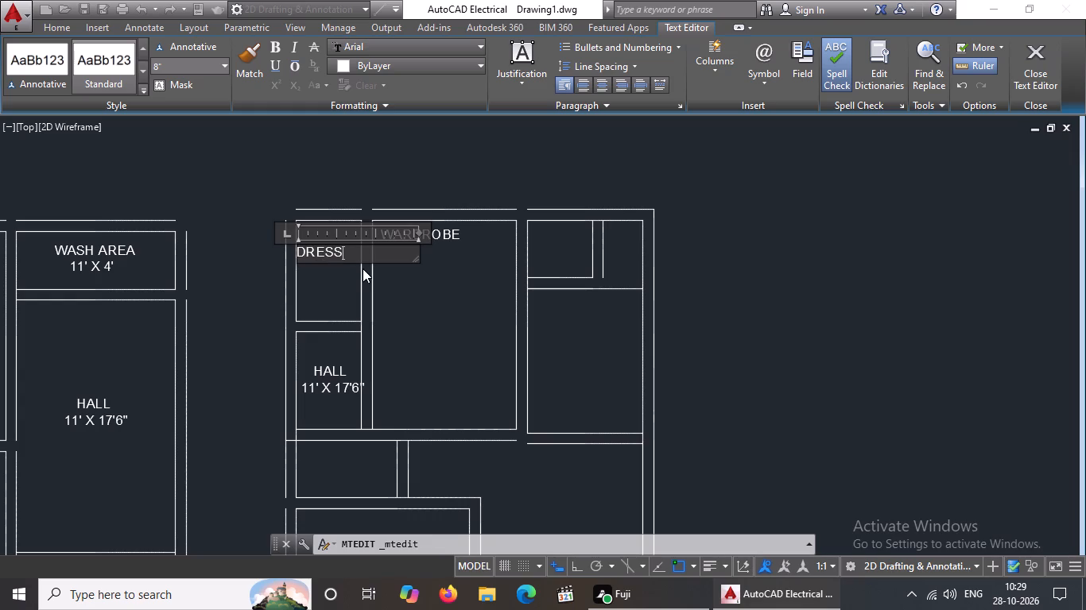
{"action": "key", "text": "space"}
{"action": "key", "text": "Return"}
{"action": "type", "text": "4'6\""}
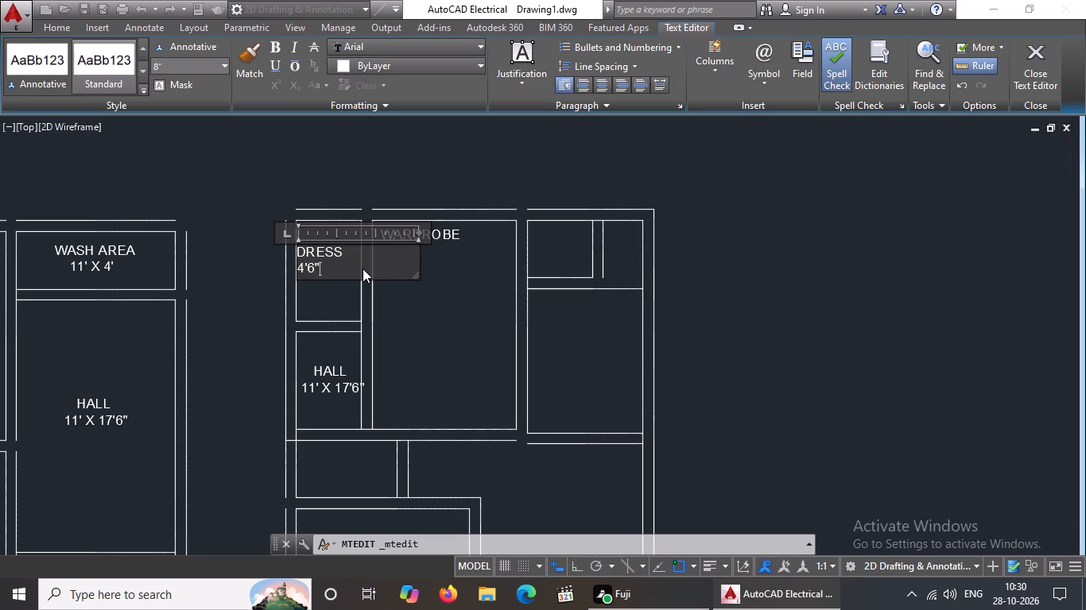
{"action": "key", "text": "space"}
{"action": "type", "text": "X 7"}
{"action": "key", "text": "BackSpace"}
{"action": "type", "text": "7'"}
{"action": "left_click", "coordinate": [409, 306]}
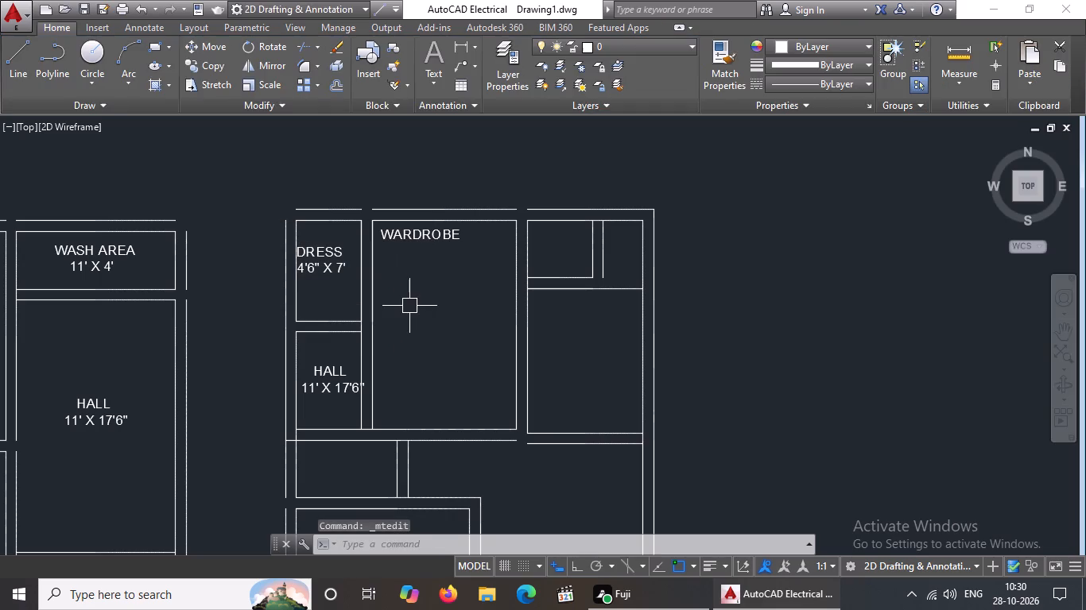
Replace the HALL label in the small room below DRESS with TOILET over 4'6" X 7'1", indenting the room name by one space.
{"action": "double_click", "coordinate": [338, 389]}
{"action": "left_click", "coordinate": [382, 388]}
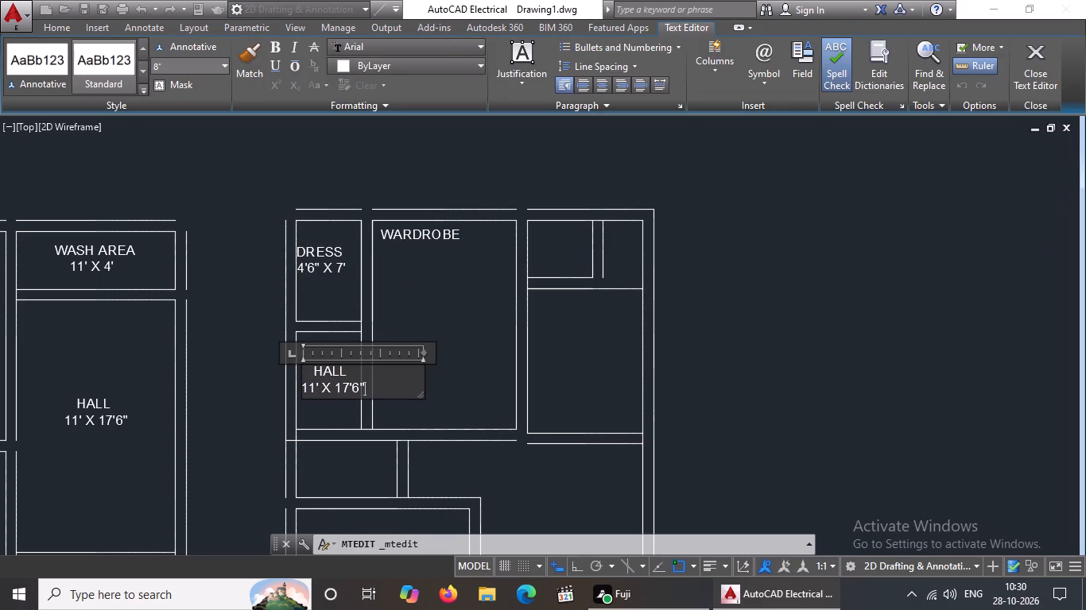
{"action": "key", "text": "BackSpace"}
{"action": "key", "text": "BackSpace"}
{"action": "key", "text": "BackSpace"}
{"action": "key", "text": "BackSpace"}
{"action": "key", "text": "BackSpace"}
{"action": "key", "text": "BackSpace"}
{"action": "key", "text": "BackSpace"}
{"action": "key", "text": "BackSpace"}
{"action": "key", "text": "BackSpace"}
{"action": "key", "text": "BackSpace"}
{"action": "key", "text": "BackSpace"}
{"action": "key", "text": "BackSpace"}
{"action": "key", "text": "BackSpace"}
{"action": "key", "text": "BackSpace"}
{"action": "key", "text": "BackSpace"}
{"action": "key", "text": "BackSpace"}
{"action": "key", "text": "BackSpace"}
{"action": "key", "text": "BackSpace"}
{"action": "key", "text": "BackSpace"}
{"action": "key", "text": "BackSpace"}
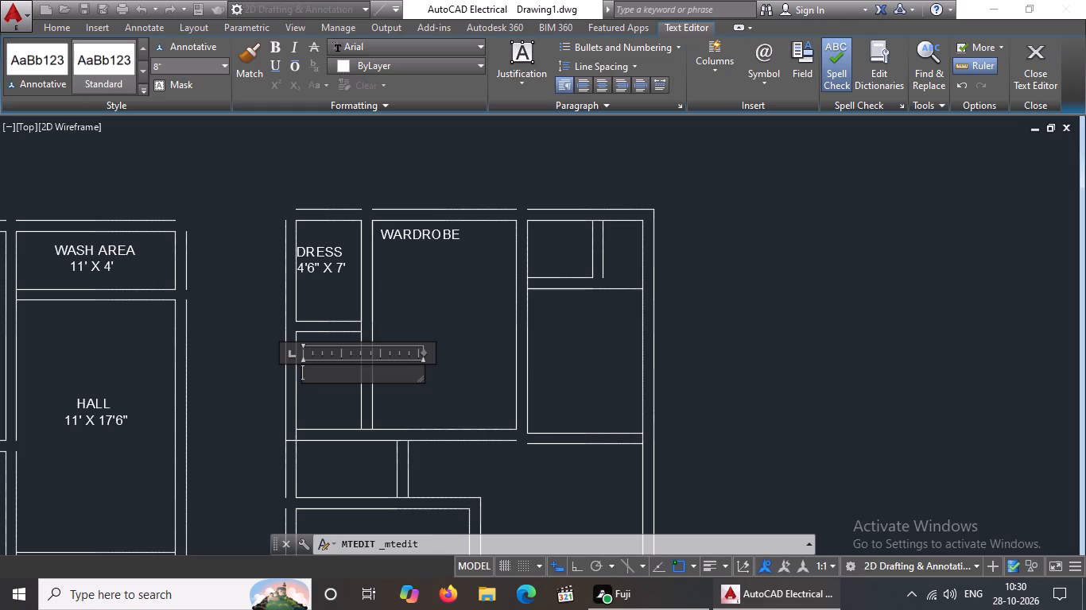
{"action": "type", "text": "TOILET"}
{"action": "key", "text": "Return"}
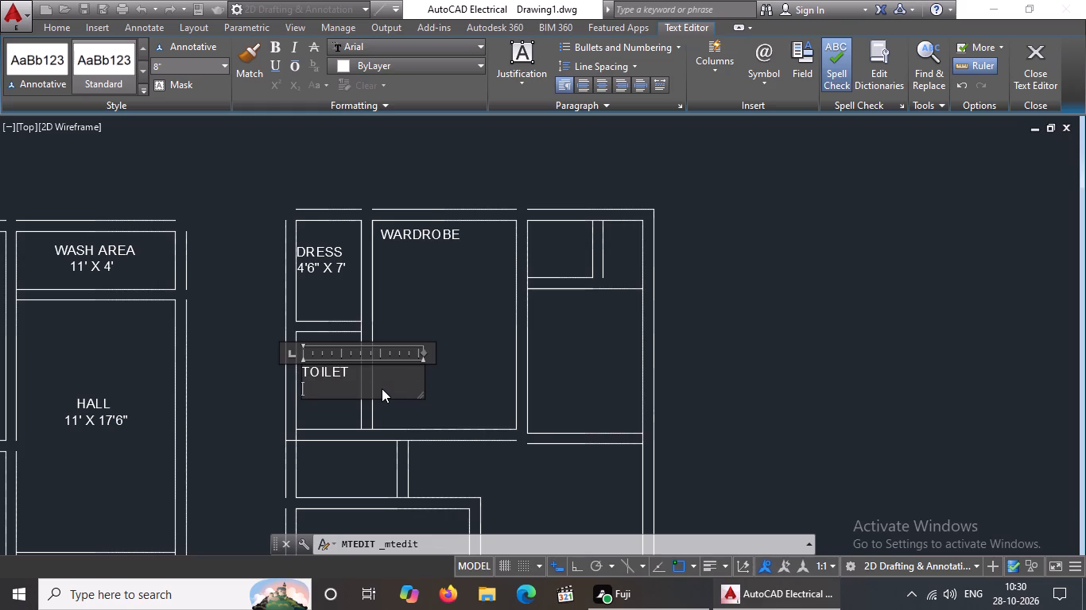
{"action": "type", "text": "4'6\""}
{"action": "key", "text": "space"}
{"action": "type", "text": "X"}
{"action": "key", "text": "space"}
{"action": "type", "text": "7'1"}
{"action": "key", "text": "shift+quotedbl"}
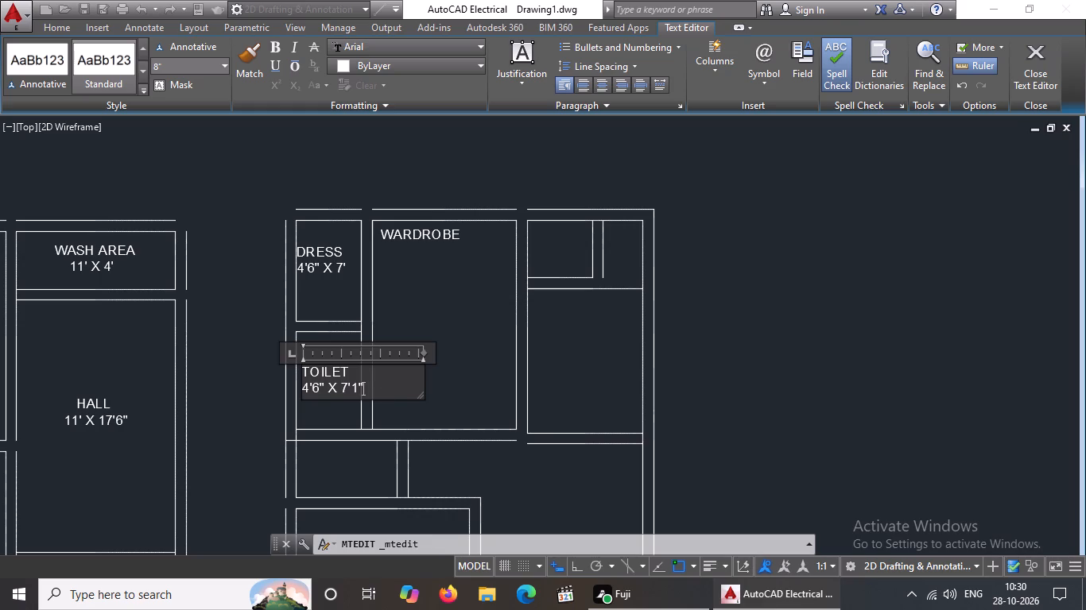
{"action": "left_click", "coordinate": [303, 373]}
{"action": "key", "text": "space"}
{"action": "left_click", "coordinate": [413, 314]}
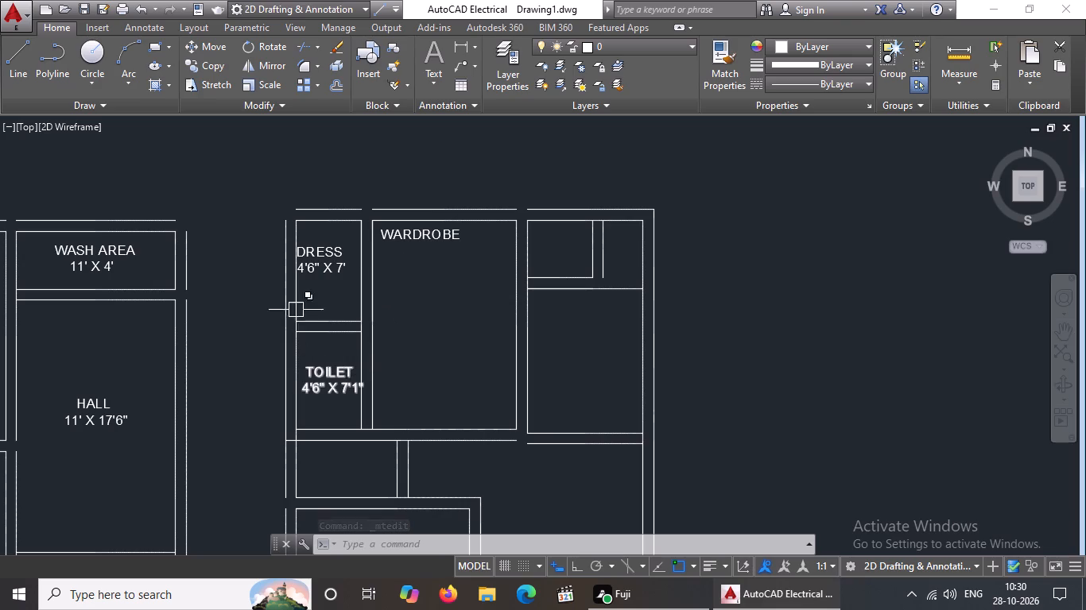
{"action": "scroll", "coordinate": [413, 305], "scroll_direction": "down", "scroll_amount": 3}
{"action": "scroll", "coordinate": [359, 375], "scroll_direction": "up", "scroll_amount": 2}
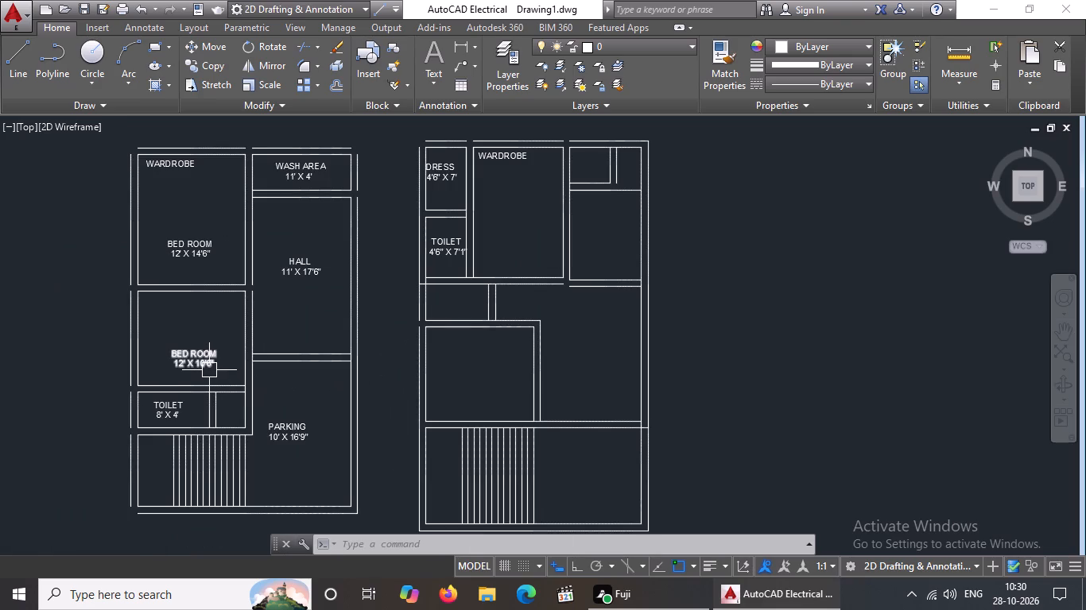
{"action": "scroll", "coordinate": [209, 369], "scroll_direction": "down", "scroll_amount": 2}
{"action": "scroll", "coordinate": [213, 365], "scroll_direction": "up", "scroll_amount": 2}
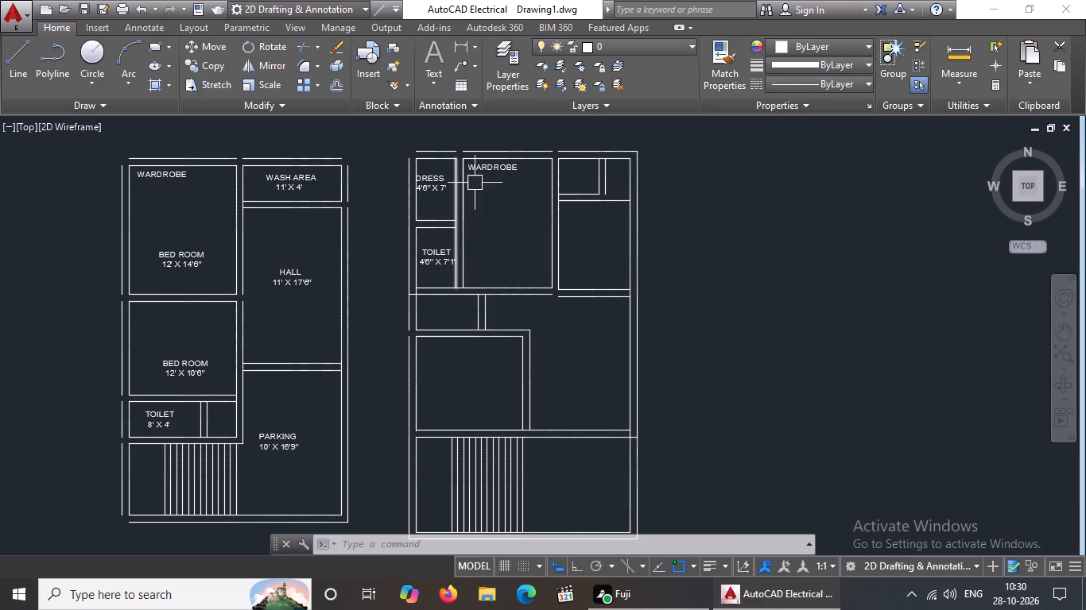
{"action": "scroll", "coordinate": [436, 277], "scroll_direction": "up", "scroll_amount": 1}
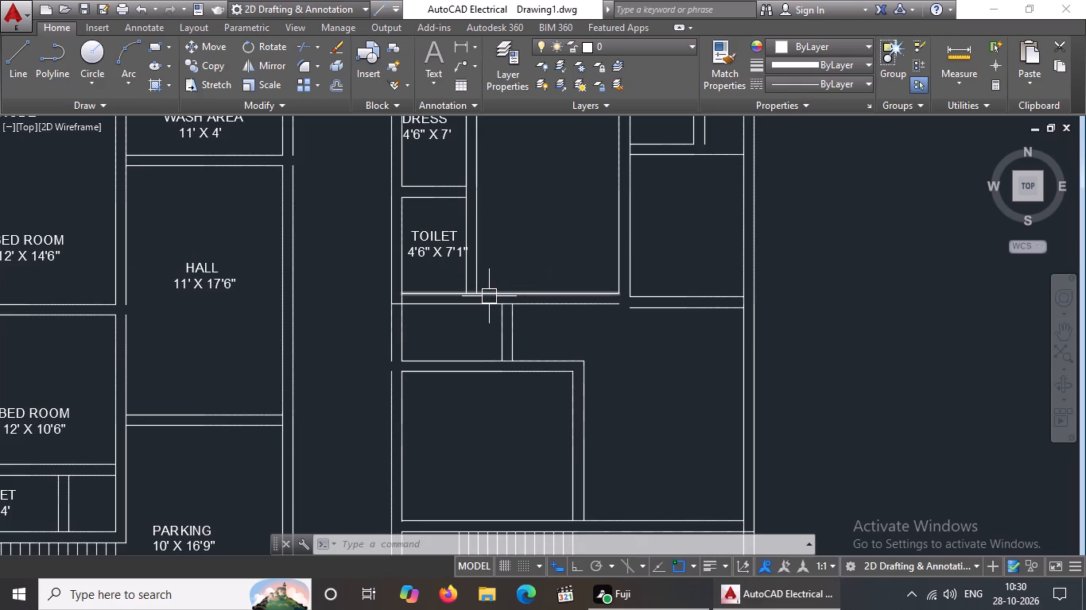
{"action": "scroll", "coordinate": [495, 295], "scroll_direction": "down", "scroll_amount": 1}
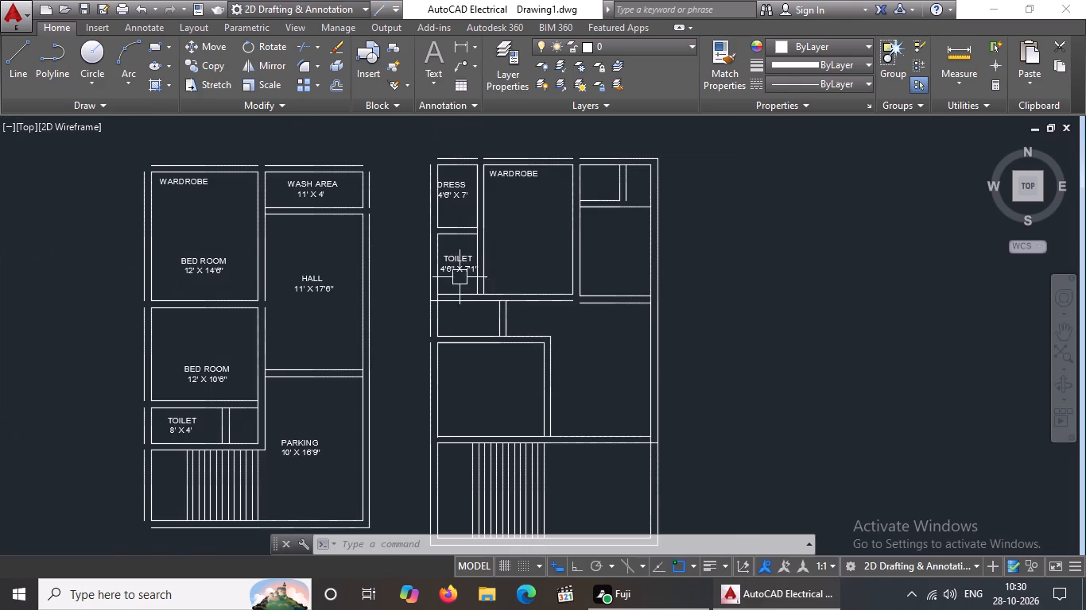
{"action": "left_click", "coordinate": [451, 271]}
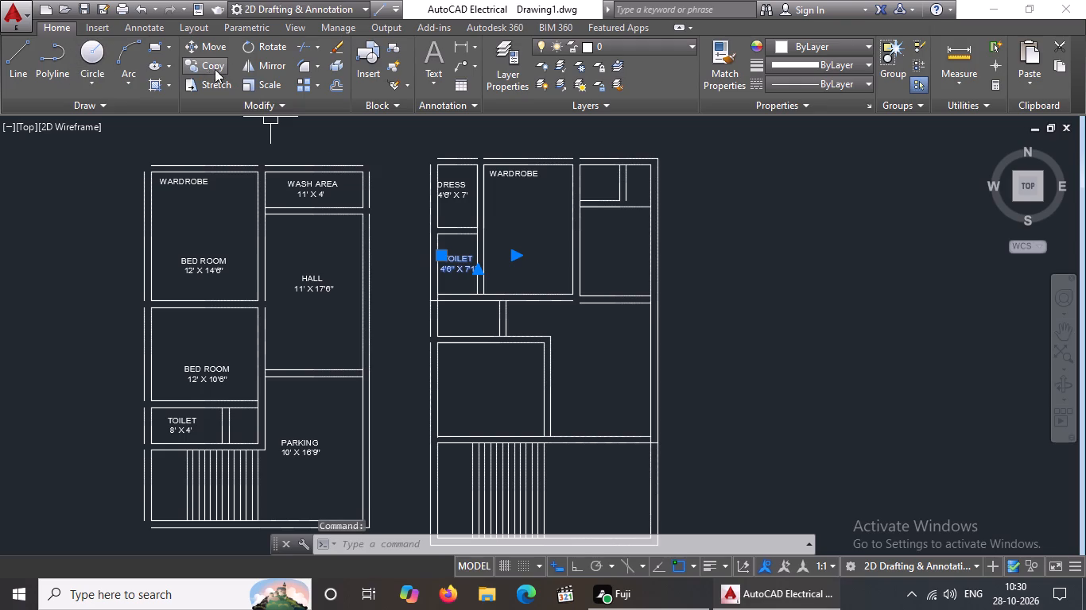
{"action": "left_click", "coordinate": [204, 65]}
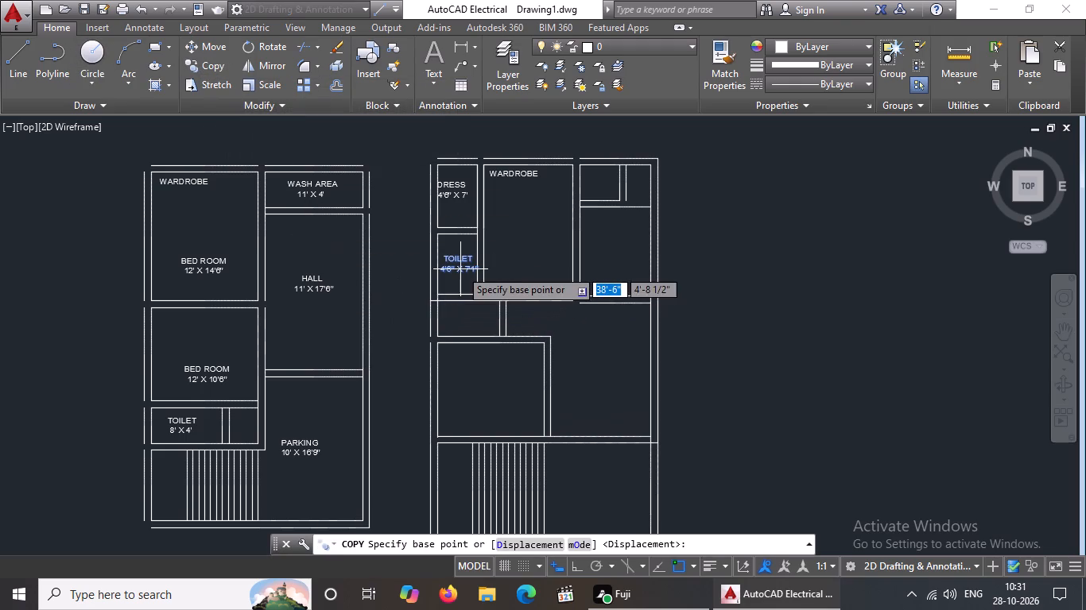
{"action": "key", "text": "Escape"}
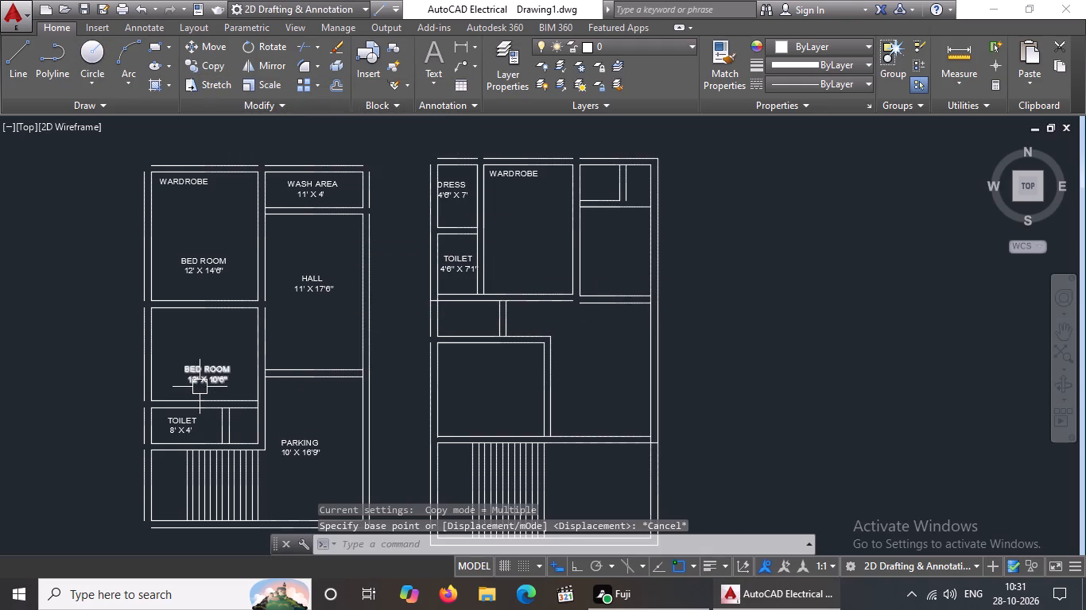
Copy the first plan's upper BED ROOM label into the second plan's upper middle room, below the WARDROBE label.
{"action": "left_click", "coordinate": [196, 265]}
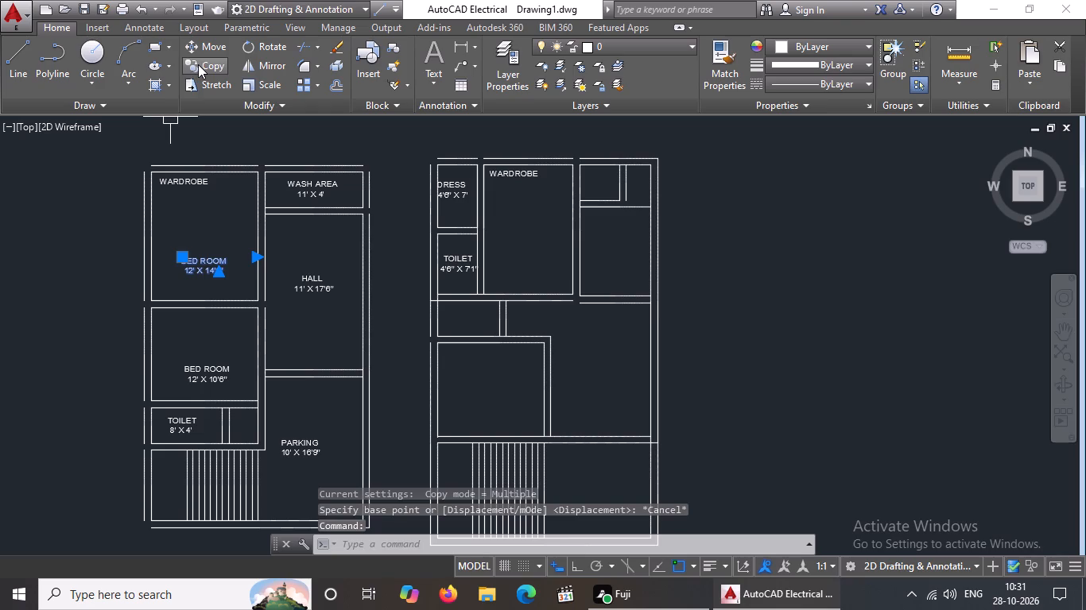
{"action": "left_click", "coordinate": [198, 64]}
{"action": "left_click_drag", "start_coordinate": [204, 261], "coordinate": [224, 261]}
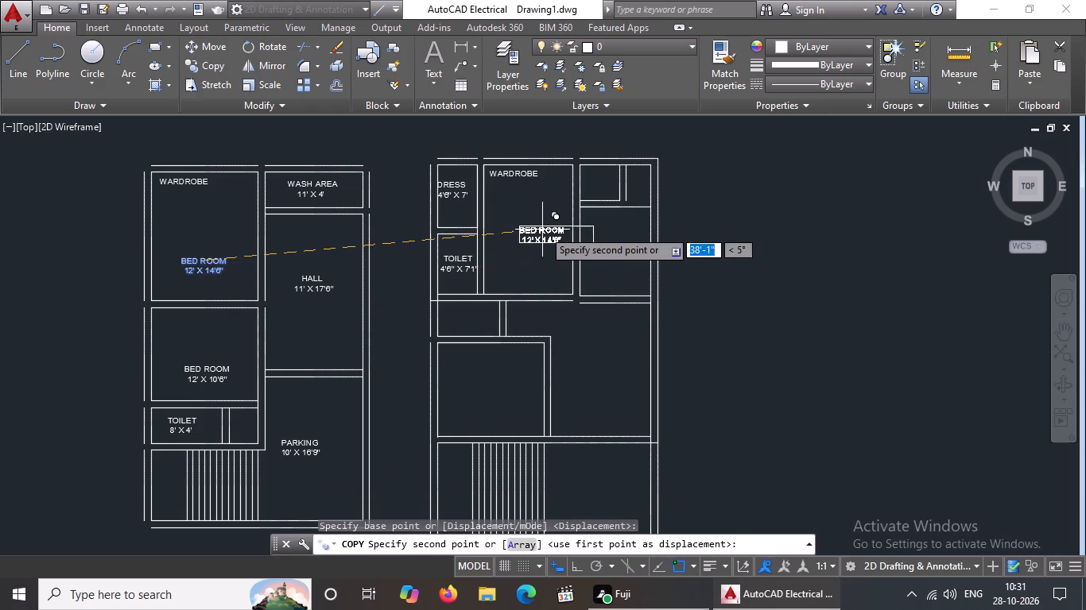
{"action": "left_click", "coordinate": [527, 230]}
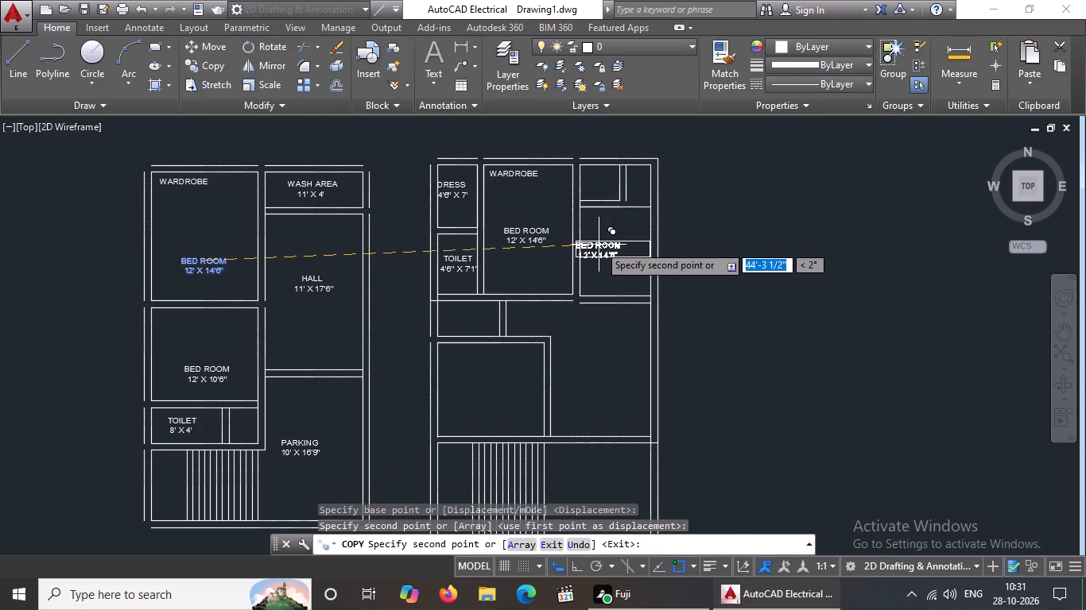
{"action": "key", "text": "Escape"}
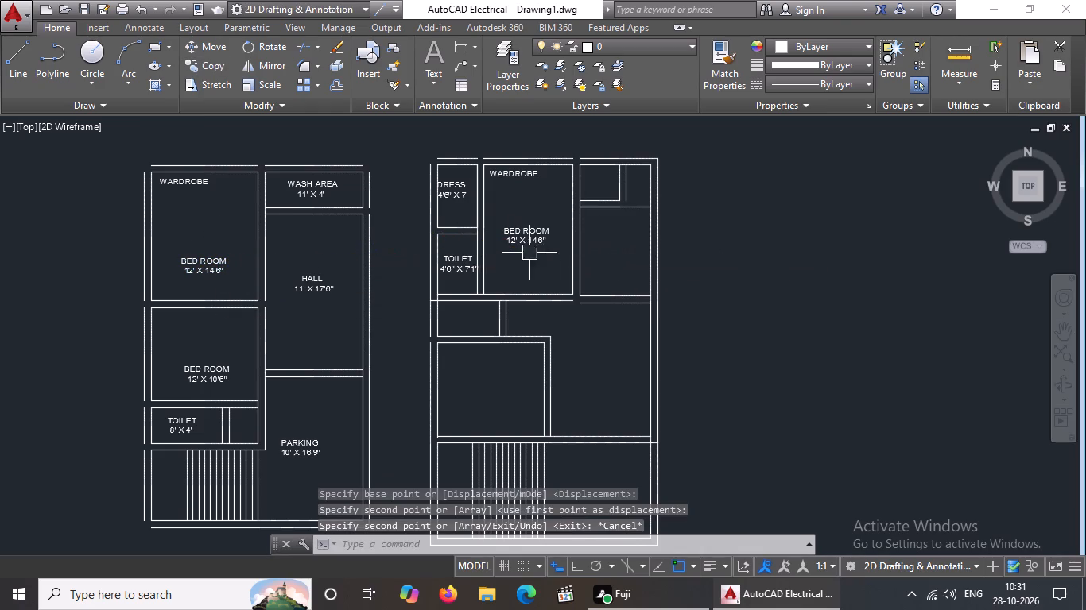
Change the size line of the second plan's BED ROOM label to 10' X 14'6".
{"action": "scroll", "coordinate": [510, 250], "scroll_direction": "up", "scroll_amount": 2}
{"action": "double_click", "coordinate": [576, 213]}
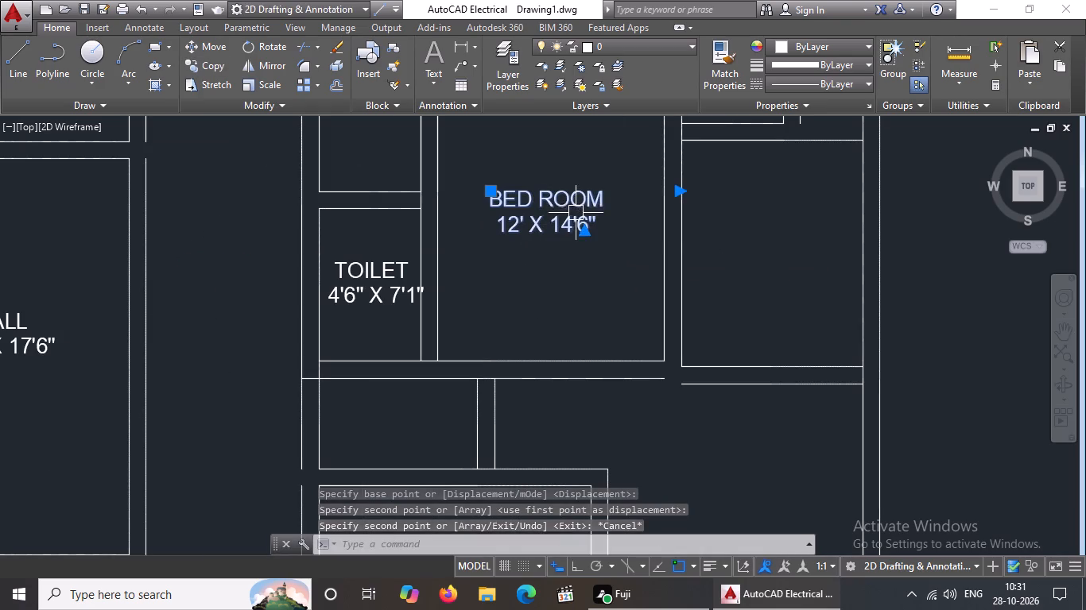
{"action": "left_click", "coordinate": [607, 226]}
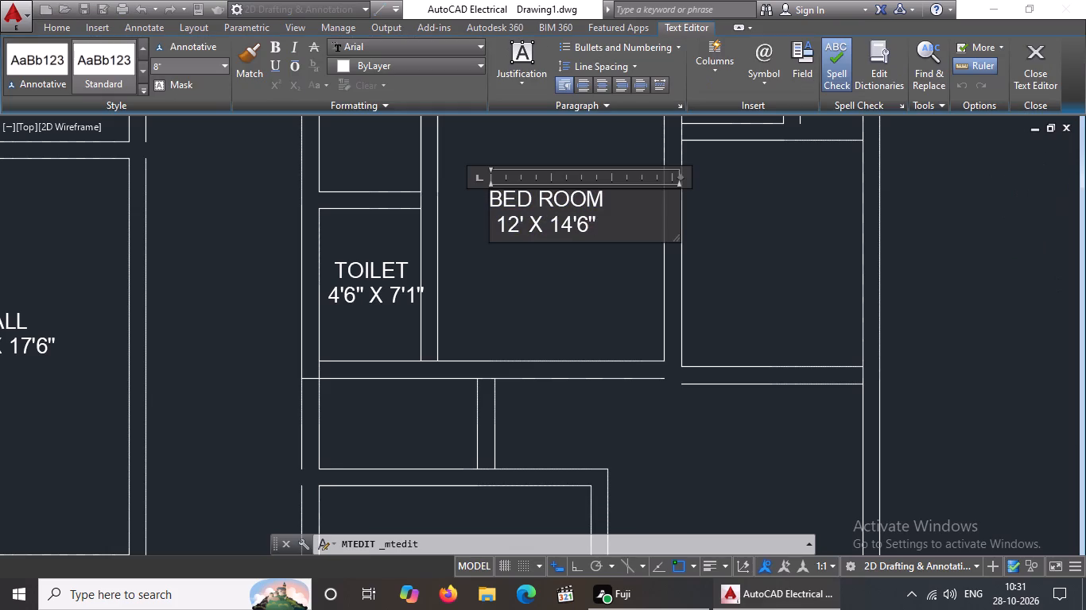
{"action": "key", "text": "BackSpace"}
{"action": "key", "text": "BackSpace"}
{"action": "key", "text": "BackSpace"}
{"action": "key", "text": "BackSpace"}
{"action": "key", "text": "BackSpace"}
{"action": "key", "text": "BackSpace"}
{"action": "key", "text": "BackSpace"}
{"action": "key", "text": "BackSpace"}
{"action": "key", "text": "BackSpace"}
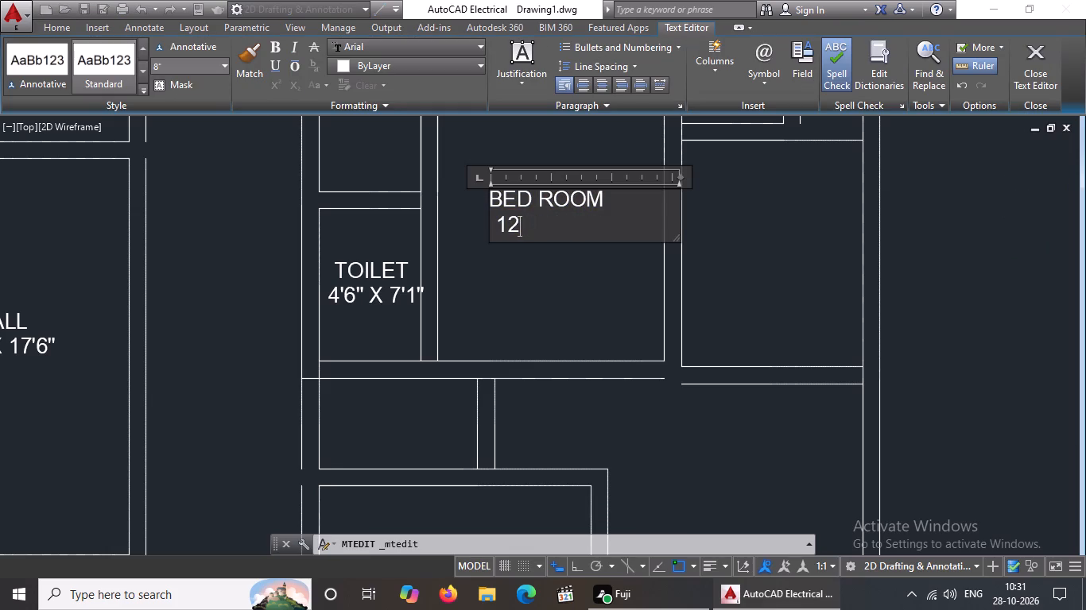
{"action": "key", "text": "BackSpace"}
{"action": "type", "text": "0' X"}
{"action": "key", "text": "space"}
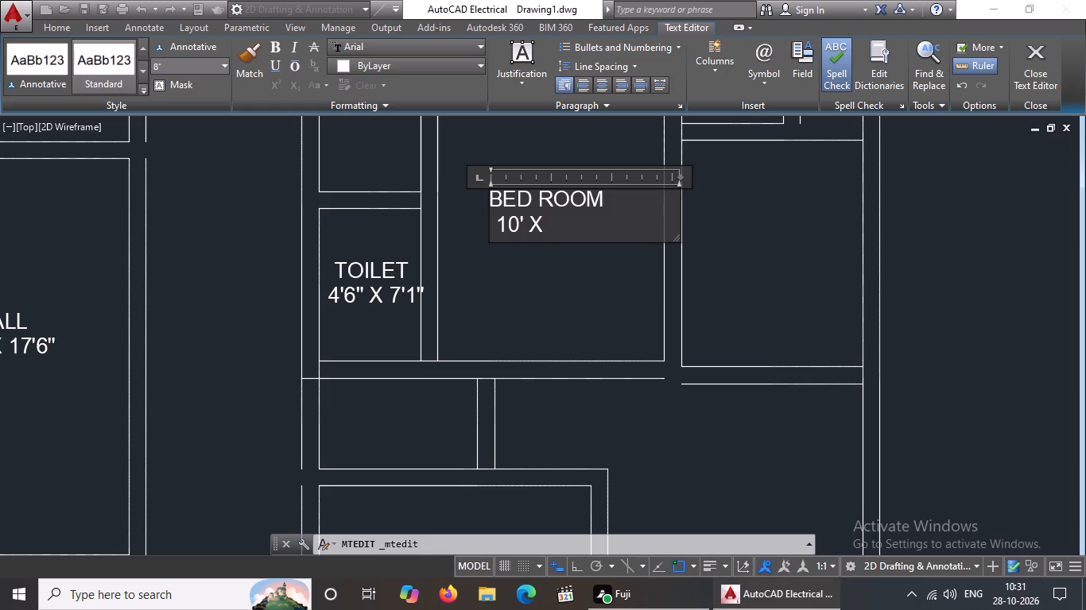
{"action": "type", "text": "14'6\""}
{"action": "left_click", "coordinate": [605, 267]}
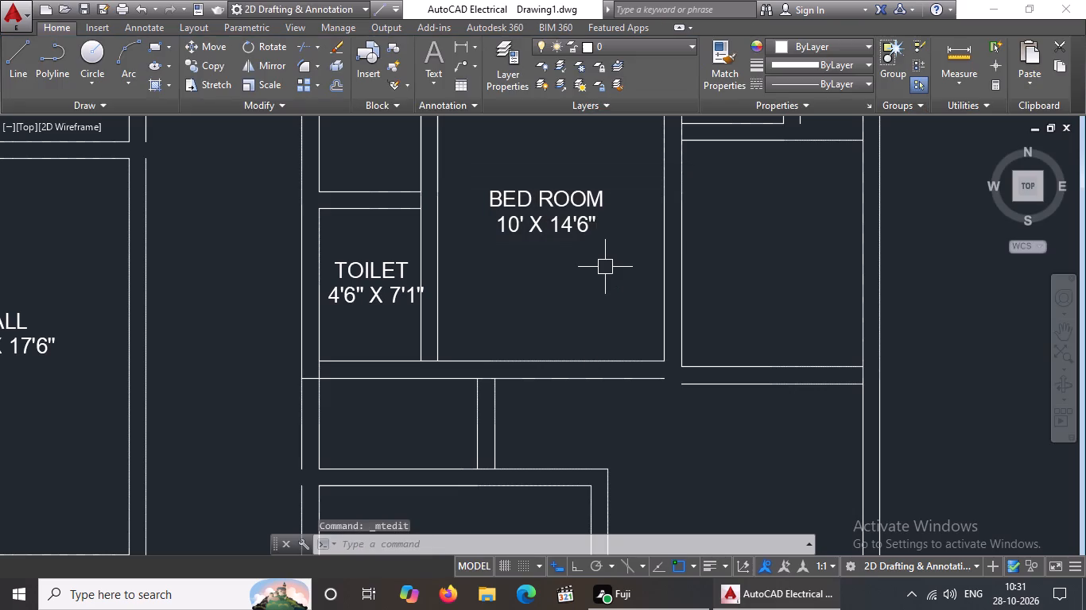
Copy the second plan's BED ROOM label into the room immediately to its right.
{"action": "left_click", "coordinate": [557, 222]}
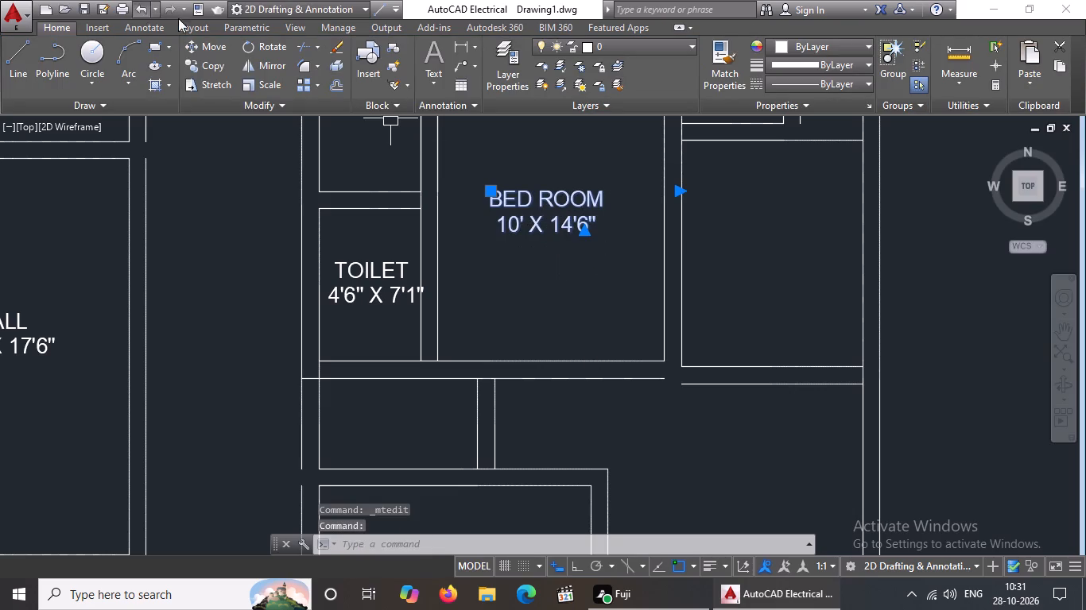
{"action": "left_click", "coordinate": [211, 67]}
{"action": "left_click", "coordinate": [537, 212]}
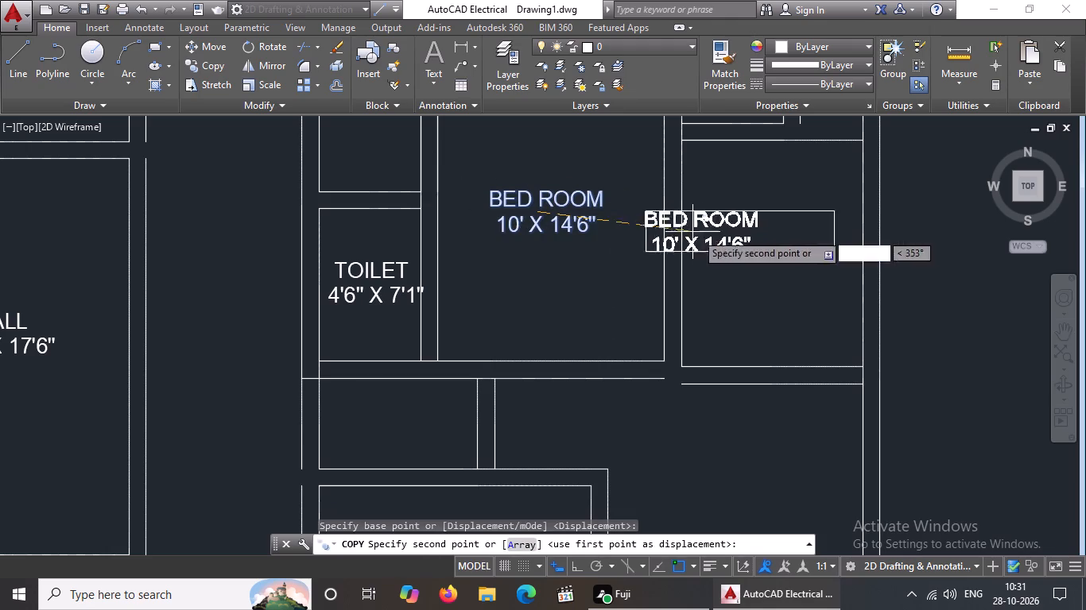
{"action": "left_click", "coordinate": [772, 240]}
{"action": "key", "text": "Escape"}
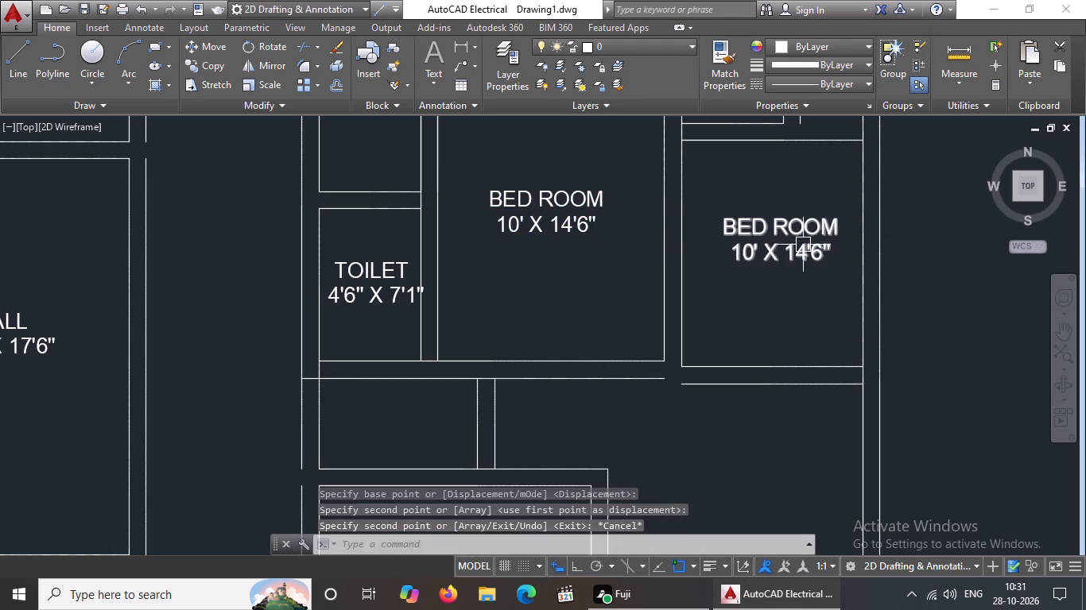
Replace the copied label's text with KITCHEN over 8' X 10', indenting the size line by one space.
{"action": "double_click", "coordinate": [808, 249]}
{"action": "left_click", "coordinate": [833, 249]}
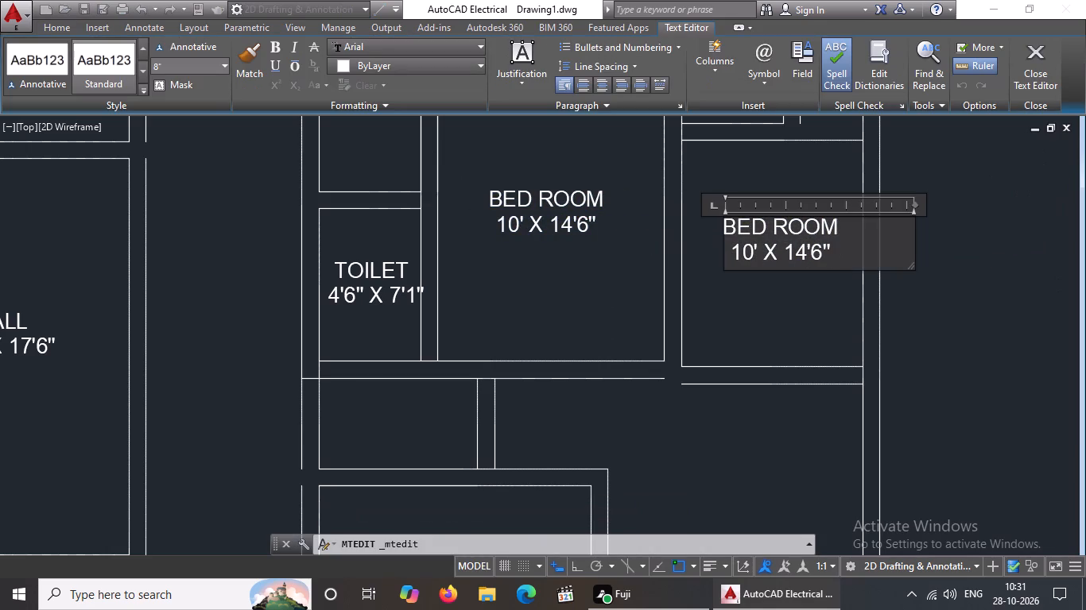
{"action": "key", "text": "BackSpace"}
{"action": "key", "text": "BackSpace"}
{"action": "key", "text": "BackSpace"}
{"action": "key", "text": "BackSpace"}
{"action": "key", "text": "BackSpace"}
{"action": "key", "text": "BackSpace"}
{"action": "key", "text": "BackSpace"}
{"action": "key", "text": "BackSpace"}
{"action": "key", "text": "BackSpace"}
{"action": "key", "text": "BackSpace"}
{"action": "key", "text": "BackSpace"}
{"action": "key", "text": "BackSpace"}
{"action": "key", "text": "BackSpace"}
{"action": "key", "text": "BackSpace"}
{"action": "key", "text": "BackSpace"}
{"action": "key", "text": "BackSpace"}
{"action": "key", "text": "BackSpace"}
{"action": "key", "text": "BackSpace"}
{"action": "key", "text": "BackSpace"}
{"action": "key", "text": "BackSpace"}
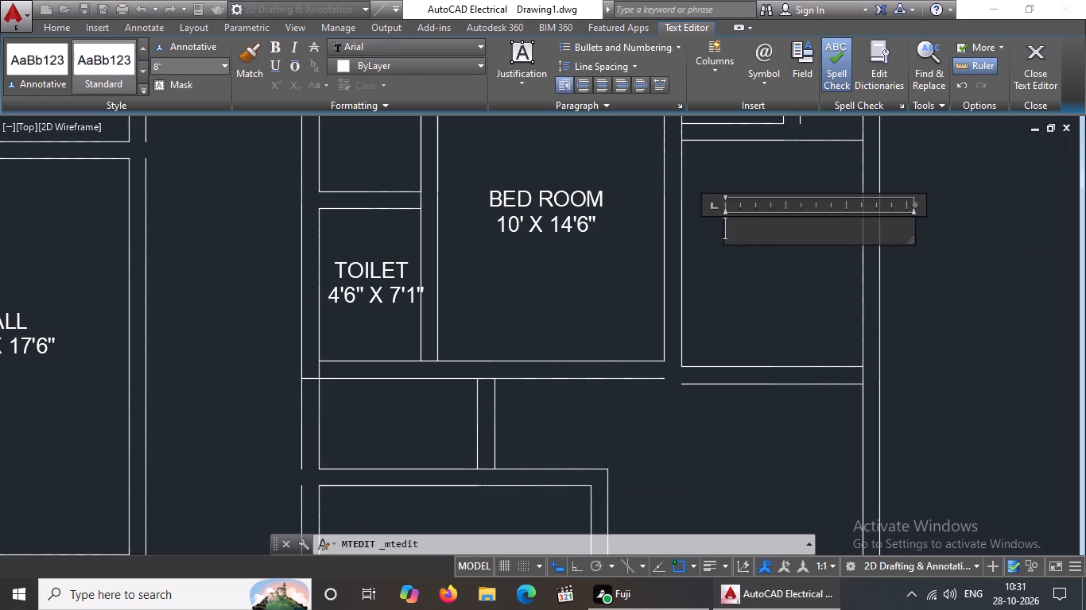
{"action": "type", "text": "KITCHEN"}
{"action": "key", "text": "Return"}
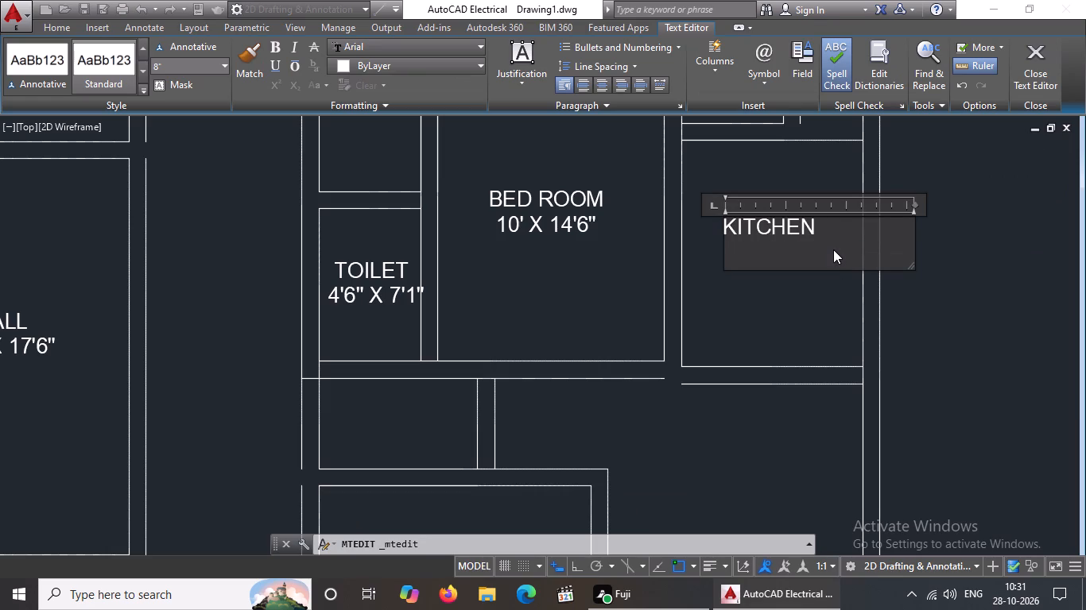
{"action": "type", "text": "8' X"}
{"action": "key", "text": "space"}
{"action": "type", "text": "10'"}
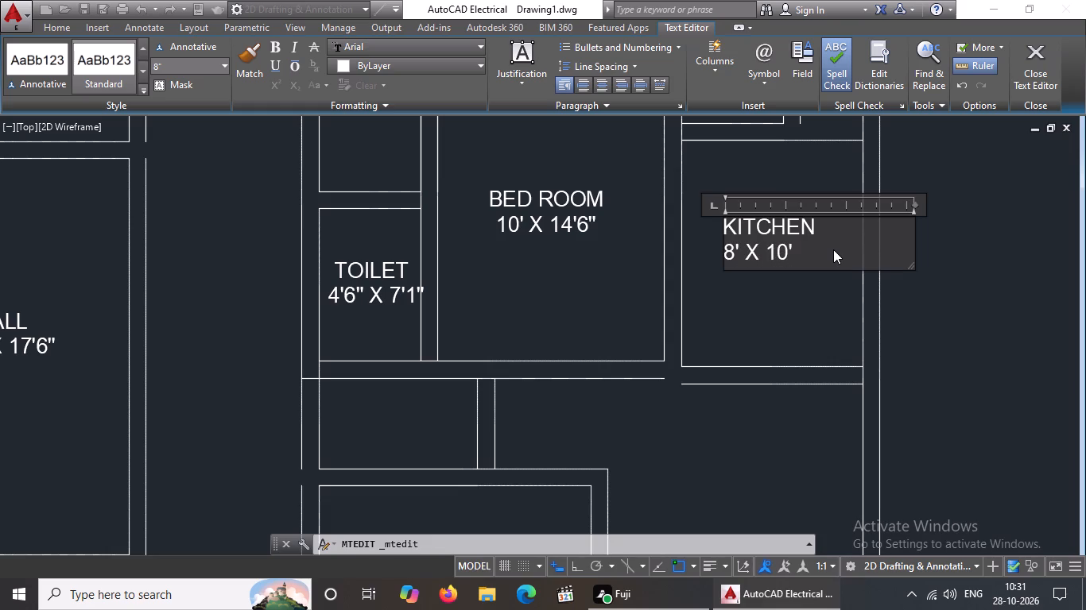
{"action": "left_click", "coordinate": [728, 256]}
{"action": "key", "text": "space"}
{"action": "left_click", "coordinate": [774, 296]}
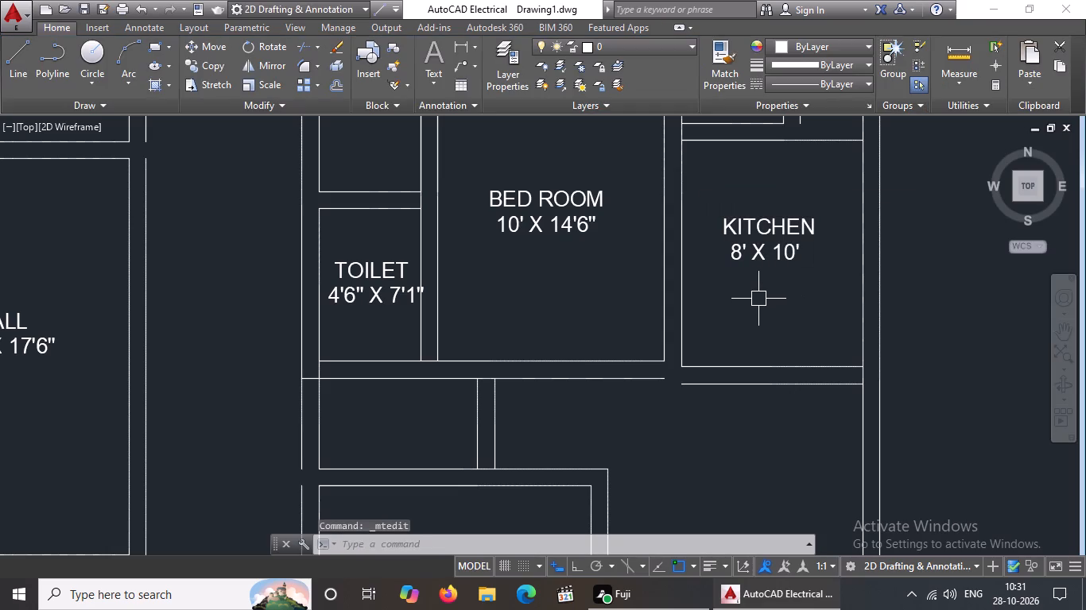
Copy the second plan's BED ROOM label into the small top-right room above KITCHEN.
{"action": "scroll", "coordinate": [653, 276], "scroll_direction": "down", "scroll_amount": 2}
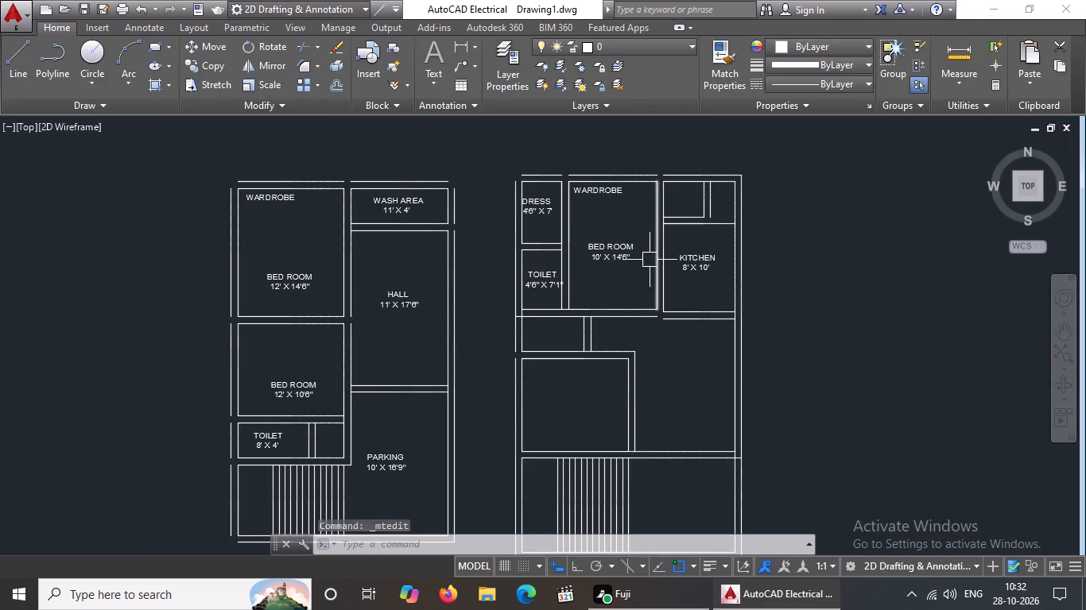
{"action": "left_click", "coordinate": [607, 244]}
{"action": "left_click", "coordinate": [213, 66]}
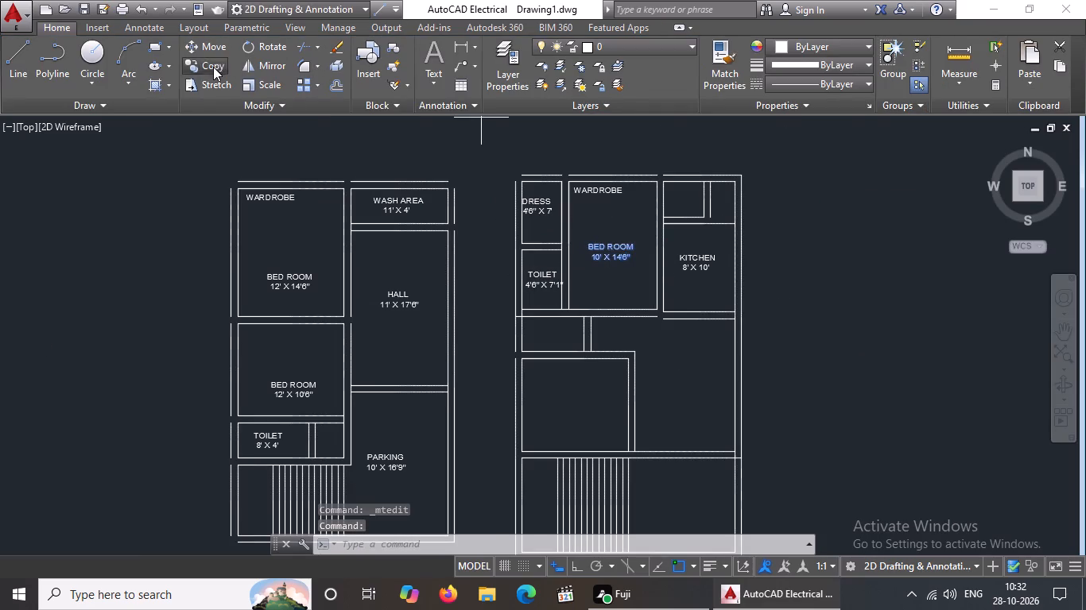
{"action": "left_click", "coordinate": [611, 254]}
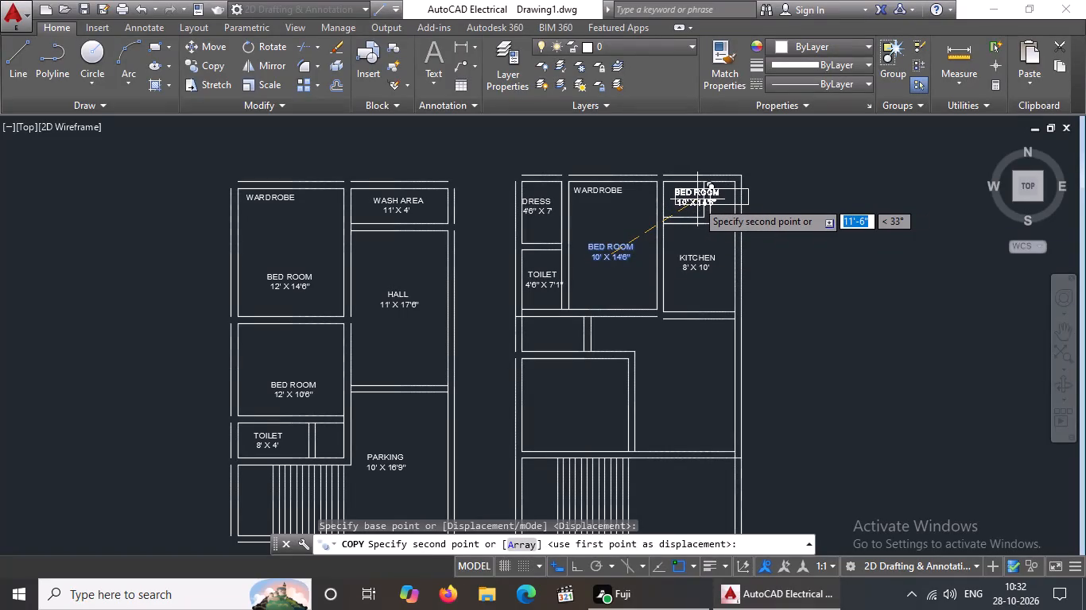
{"action": "left_click", "coordinate": [696, 201]}
{"action": "key", "text": "Escape"}
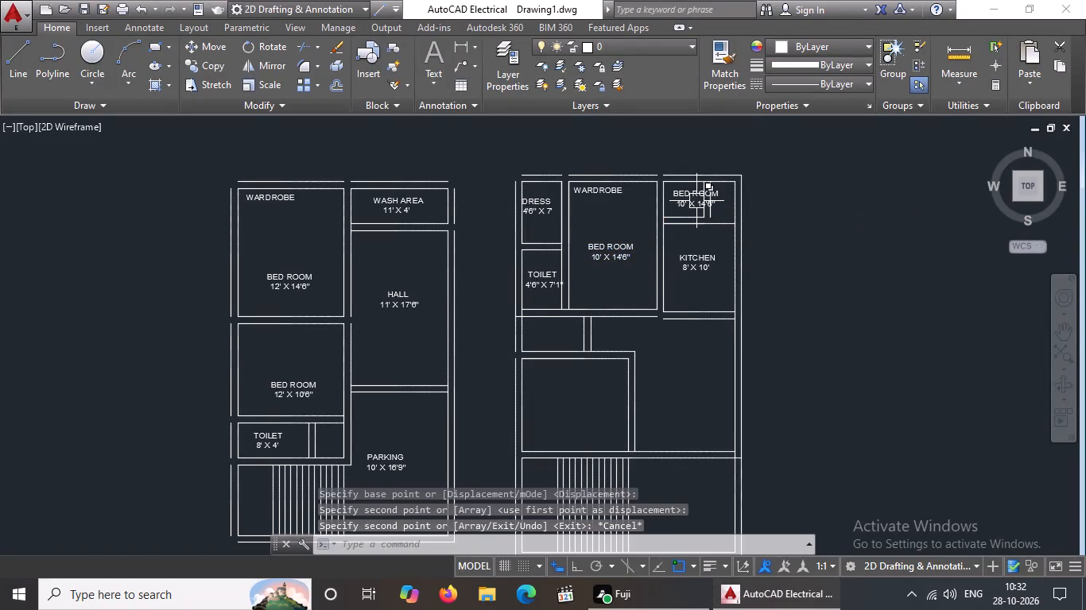
Replace the copied label above KITCHEN with WASH AREA over 4'6" X 4', indenting the size line by four spaces.
{"action": "scroll", "coordinate": [706, 204], "scroll_direction": "up", "scroll_amount": 2}
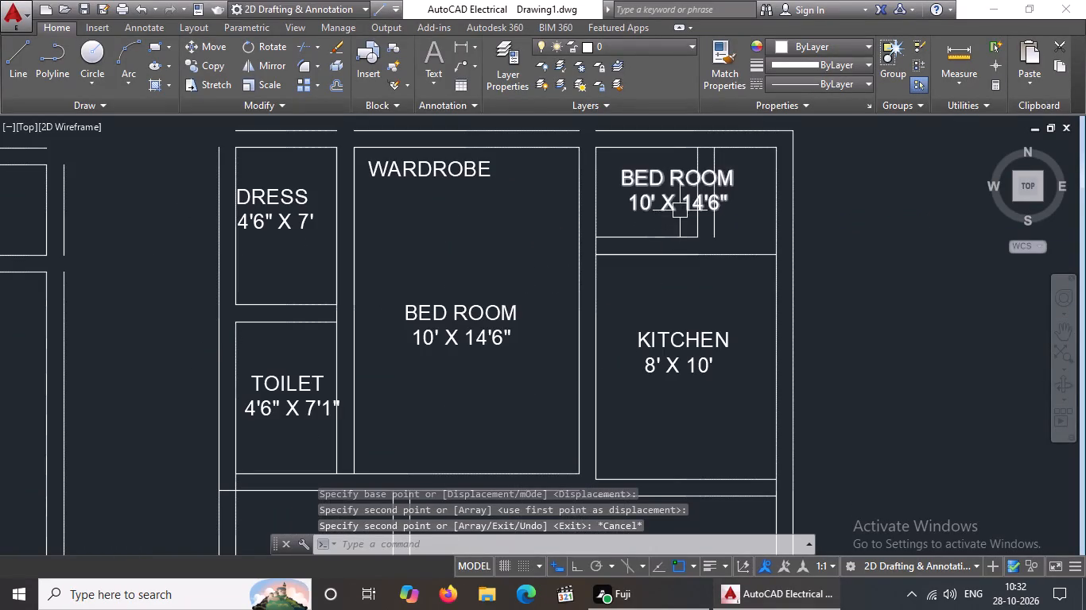
{"action": "double_click", "coordinate": [681, 207]}
{"action": "left_click", "coordinate": [744, 200]}
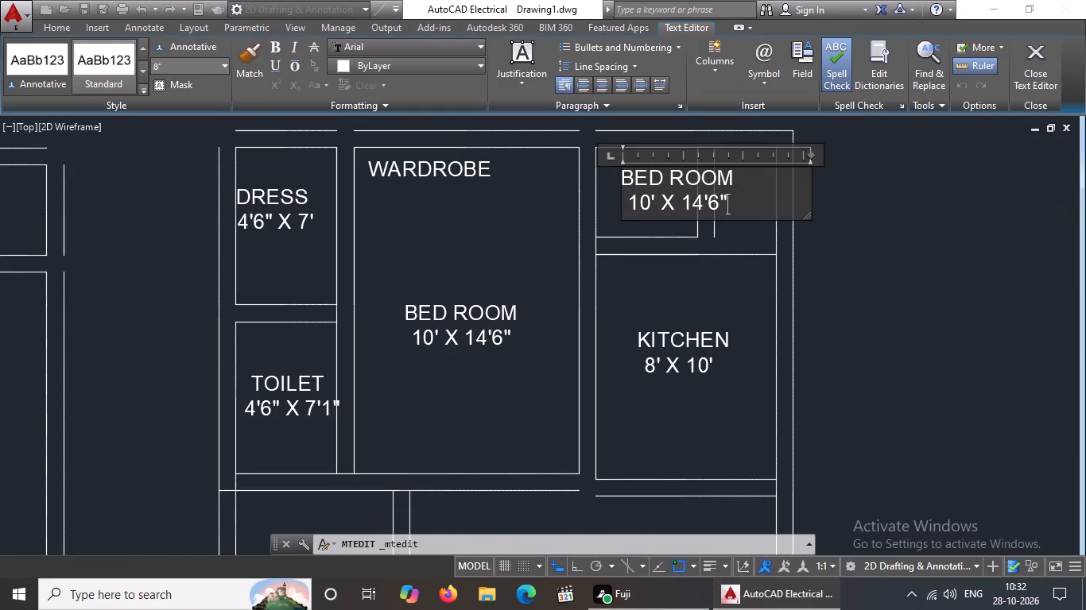
{"action": "key", "text": "BackSpace"}
{"action": "key", "text": "BackSpace"}
{"action": "key", "text": "BackSpace"}
{"action": "key", "text": "BackSpace"}
{"action": "key", "text": "BackSpace"}
{"action": "key", "text": "BackSpace"}
{"action": "key", "text": "BackSpace"}
{"action": "key", "text": "BackSpace"}
{"action": "key", "text": "BackSpace"}
{"action": "key", "text": "BackSpace"}
{"action": "key", "text": "BackSpace"}
{"action": "key", "text": "BackSpace"}
{"action": "key", "text": "BackSpace"}
{"action": "key", "text": "BackSpace"}
{"action": "key", "text": "BackSpace"}
{"action": "key", "text": "BackSpace"}
{"action": "key", "text": "BackSpace"}
{"action": "key", "text": "BackSpace"}
{"action": "key", "text": "BackSpace"}
{"action": "key", "text": "BackSpace"}
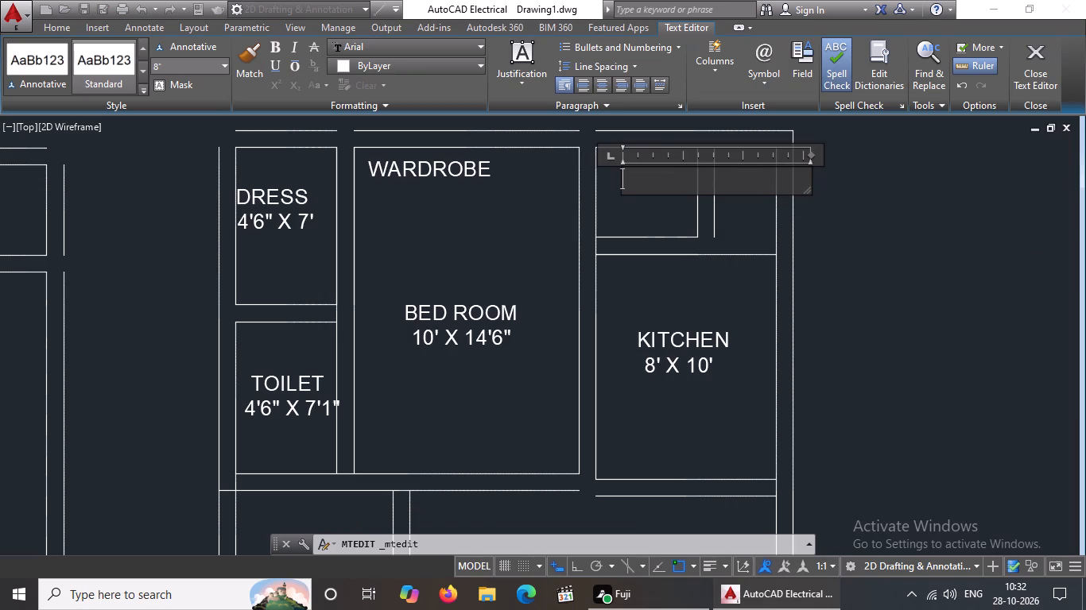
{"action": "type", "text": "WASH AREA"}
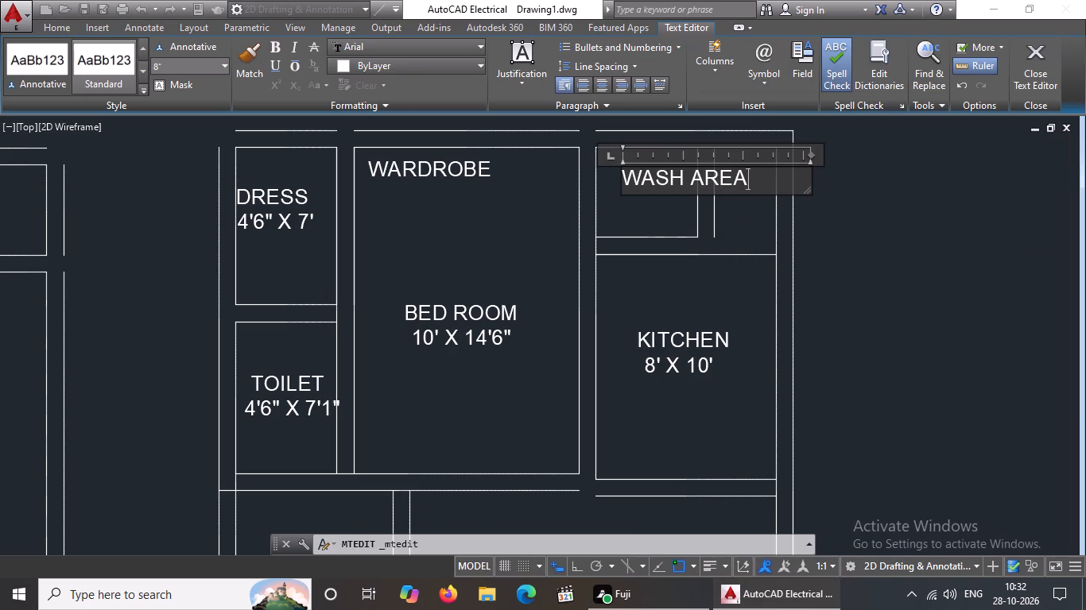
{"action": "key", "text": "Return"}
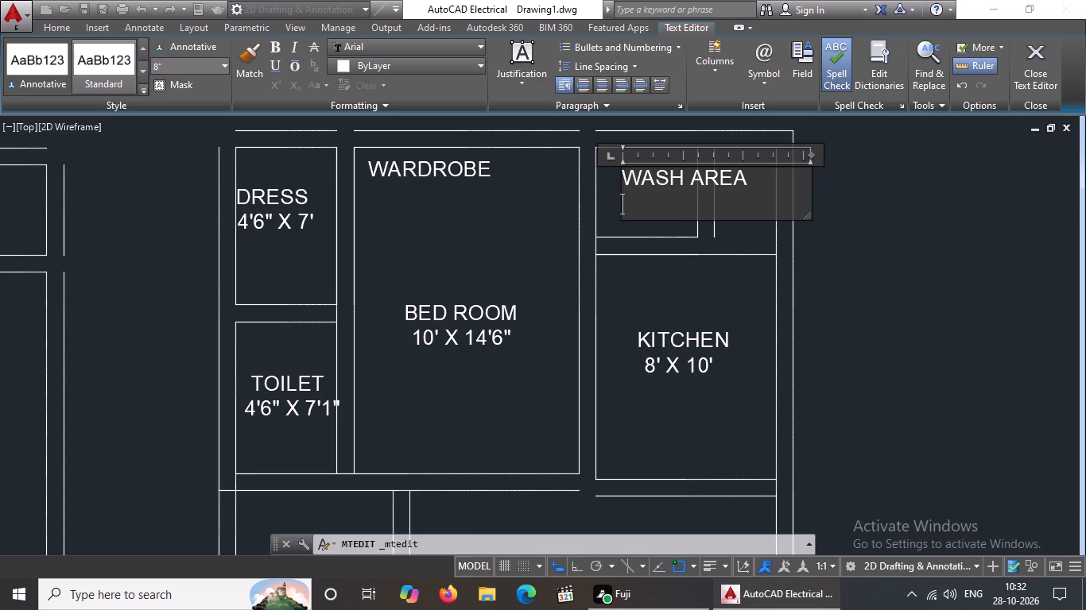
{"action": "type", "text": "4'6\" X 4'"}
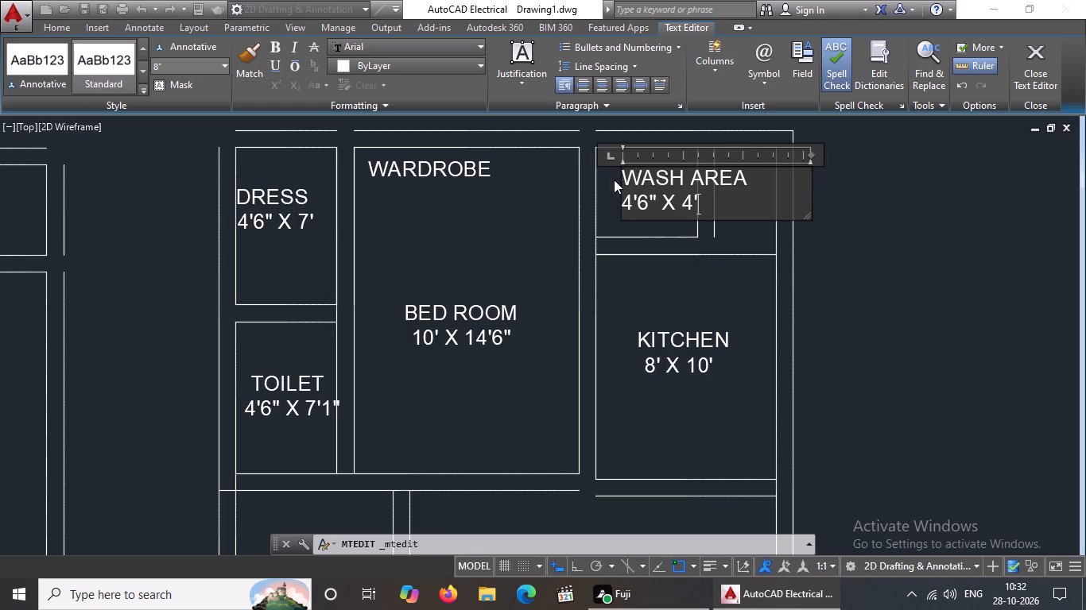
{"action": "left_click", "coordinate": [624, 196]}
{"action": "key", "text": "space"}
{"action": "key", "text": "space"}
{"action": "key", "text": "space"}
{"action": "key", "text": "space"}
{"action": "left_click", "coordinate": [868, 186]}
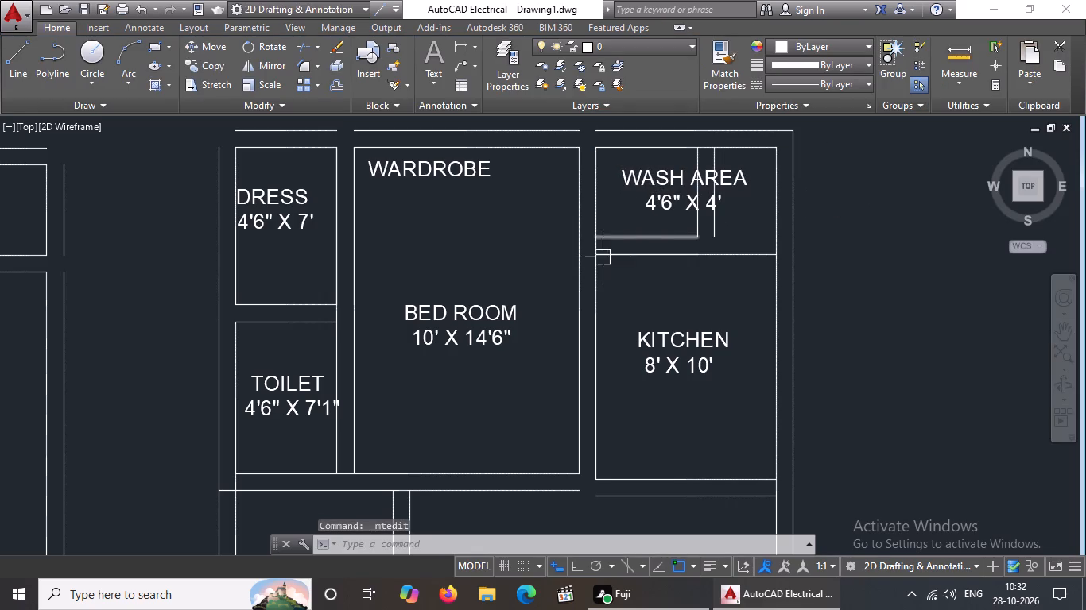
Copy the second plan's TOILET label into the small room directly below it.
{"action": "scroll", "coordinate": [573, 282], "scroll_direction": "down", "scroll_amount": 2}
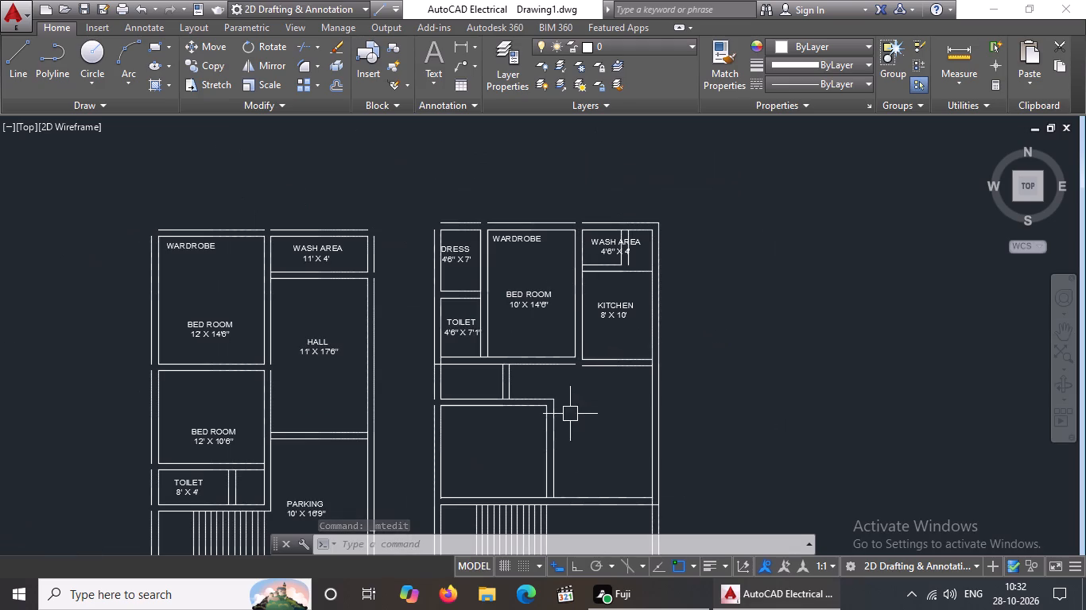
{"action": "scroll", "coordinate": [493, 408], "scroll_direction": "up", "scroll_amount": 1}
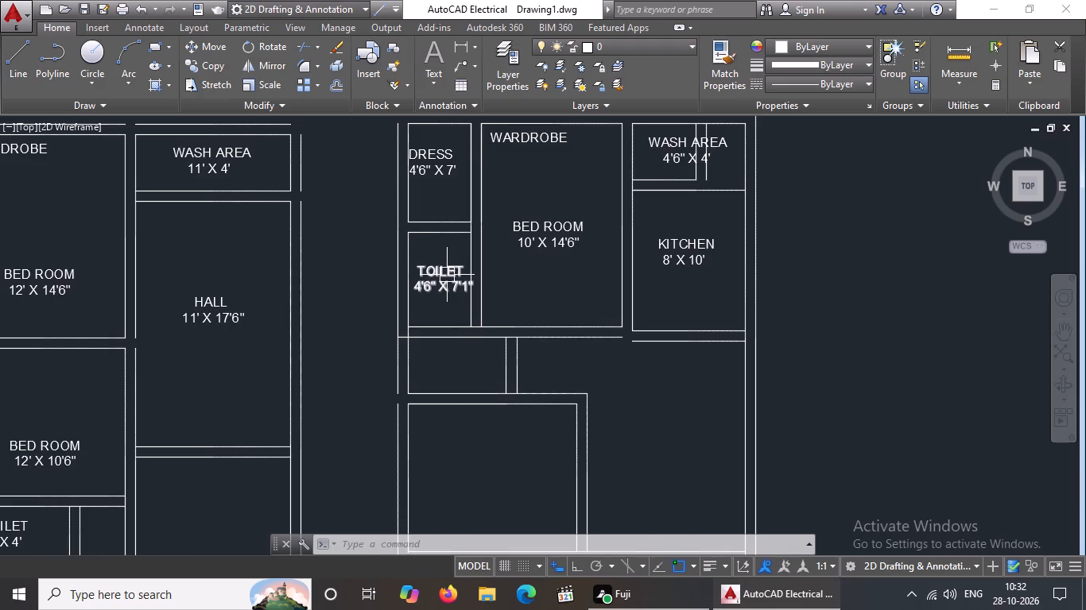
{"action": "left_click", "coordinate": [444, 276]}
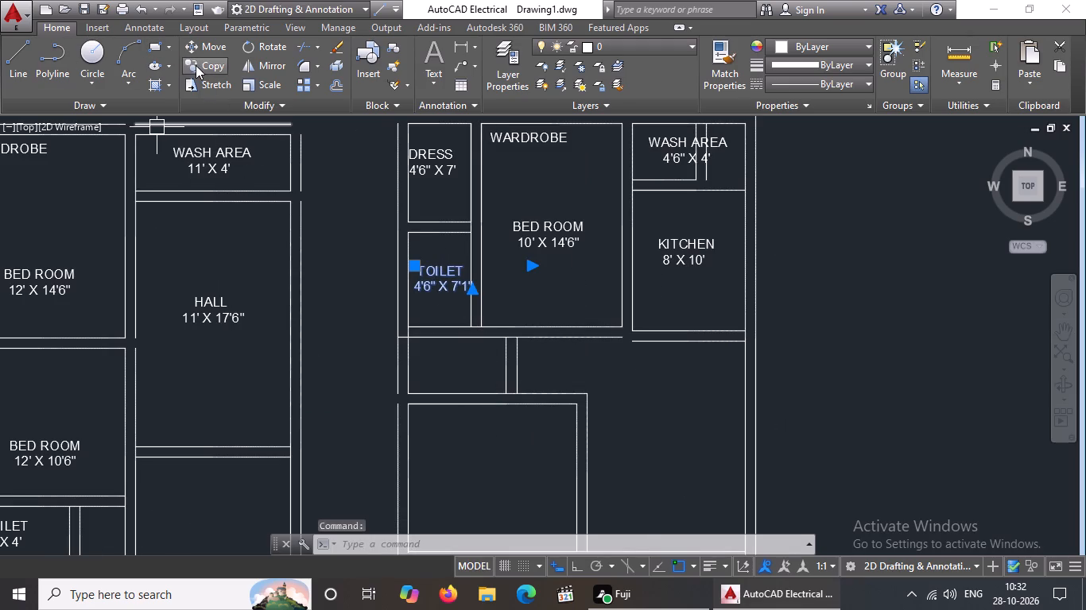
{"action": "left_click_drag", "start_coordinate": [197, 64], "coordinate": [205, 69]}
{"action": "left_click", "coordinate": [438, 284]}
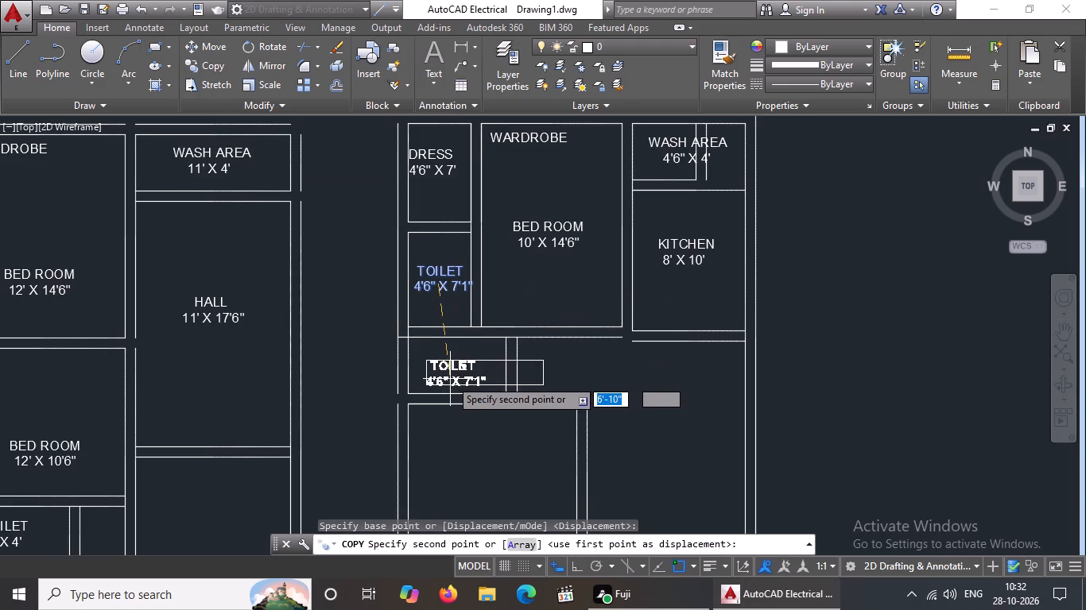
{"action": "left_click", "coordinate": [456, 369]}
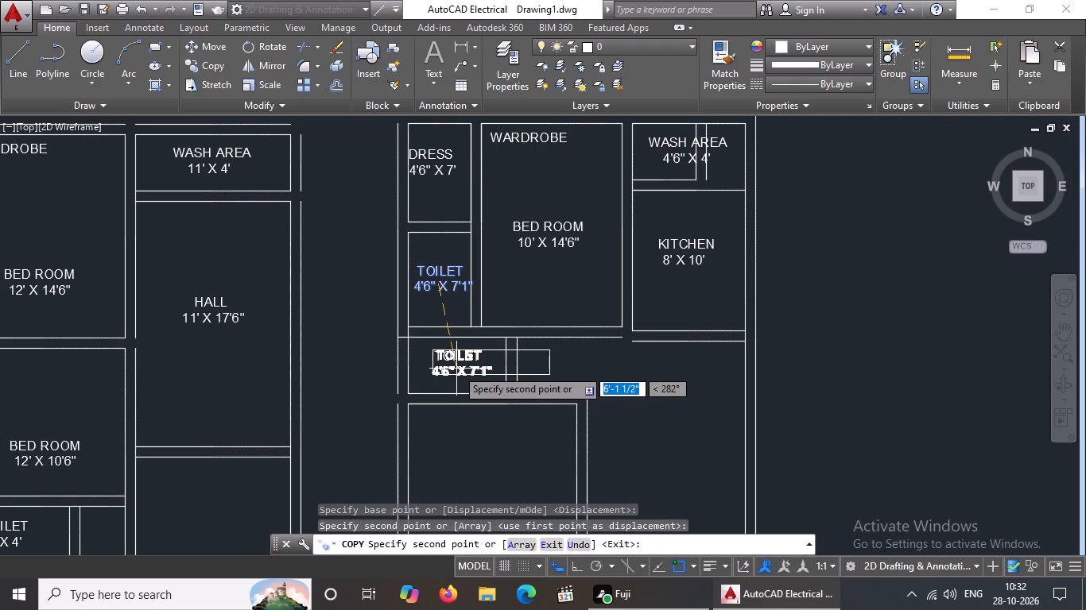
{"action": "key", "text": "Escape"}
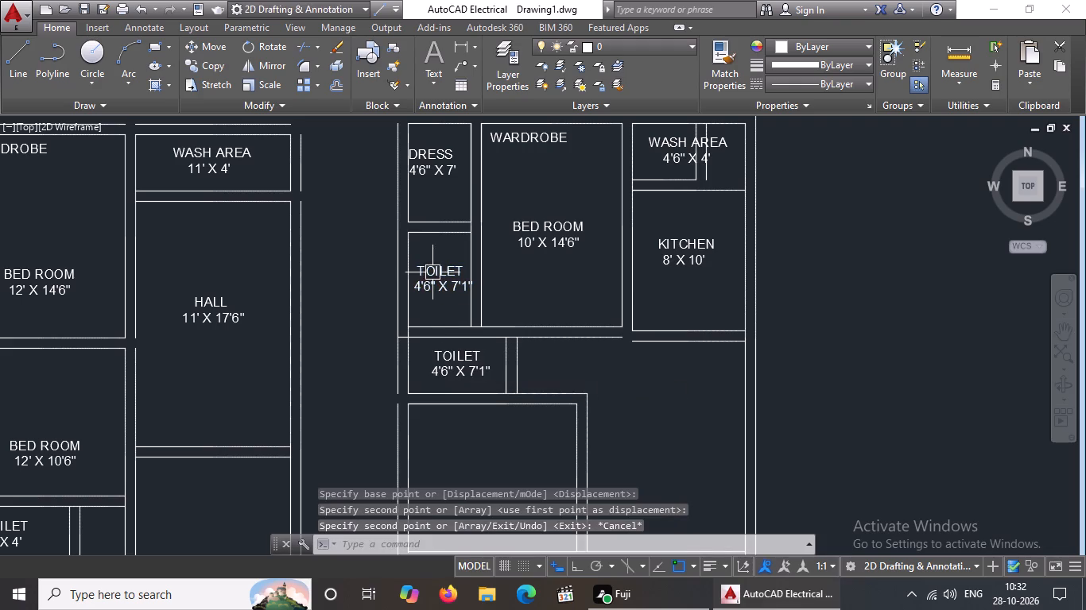
Change the size line of the TOILET label below the upper toilet to 7' X 4', indenting it by three spaces.
{"action": "left_click", "coordinate": [485, 377]}
{"action": "left_click", "coordinate": [485, 377]}
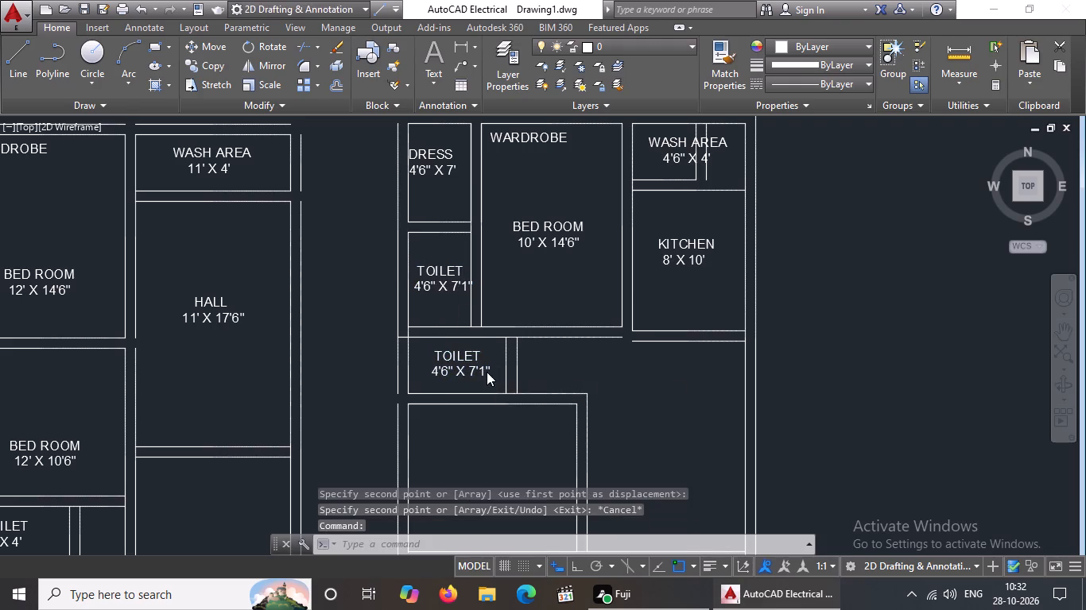
{"action": "left_click", "coordinate": [495, 367]}
{"action": "key", "text": "BackSpace"}
{"action": "key", "text": "BackSpace"}
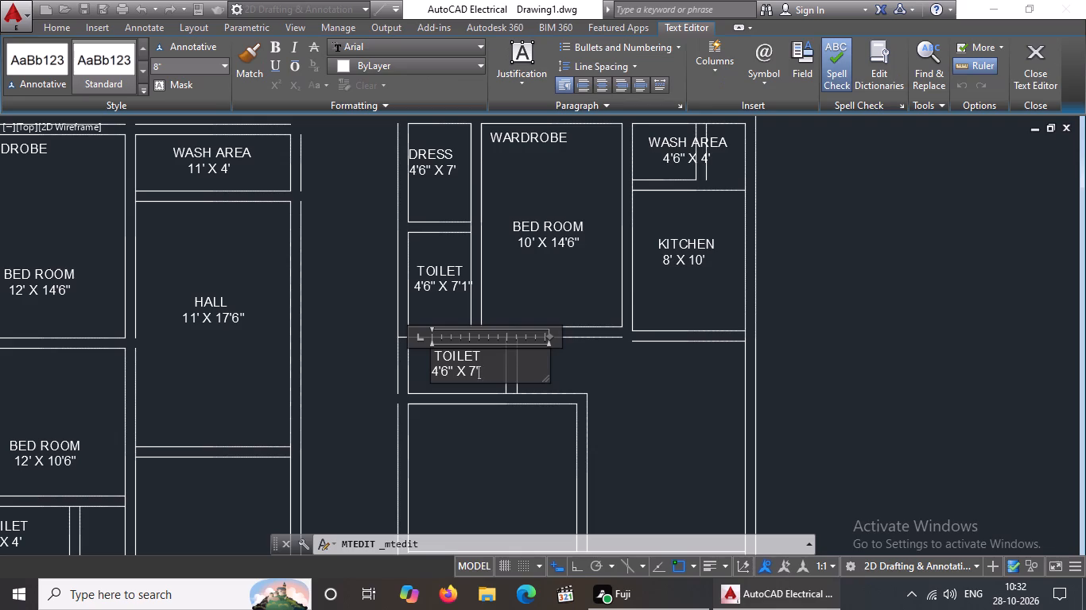
{"action": "key", "text": "BackSpace"}
{"action": "key", "text": "BackSpace"}
{"action": "key", "text": "BackSpace"}
{"action": "key", "text": "BackSpace"}
{"action": "key", "text": "BackSpace"}
{"action": "key", "text": "BackSpace"}
{"action": "key", "text": "BackSpace"}
{"action": "key", "text": "BackSpace"}
{"action": "key", "text": "BackSpace"}
{"action": "type", "text": "7'"}
{"action": "key", "text": "space"}
{"action": "type", "text": "X 4'"}
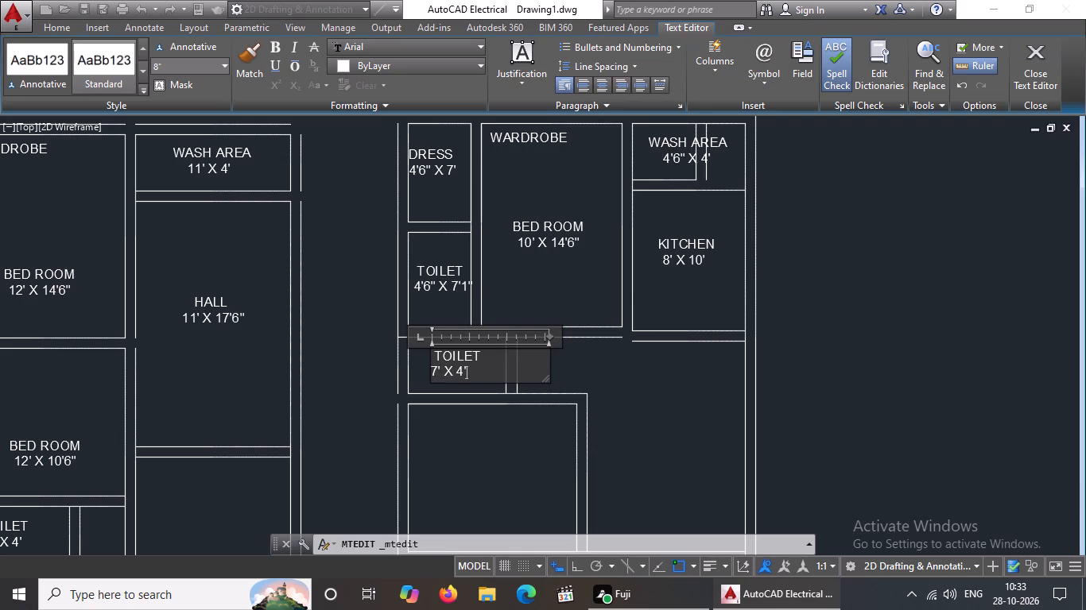
{"action": "left_click", "coordinate": [432, 364]}
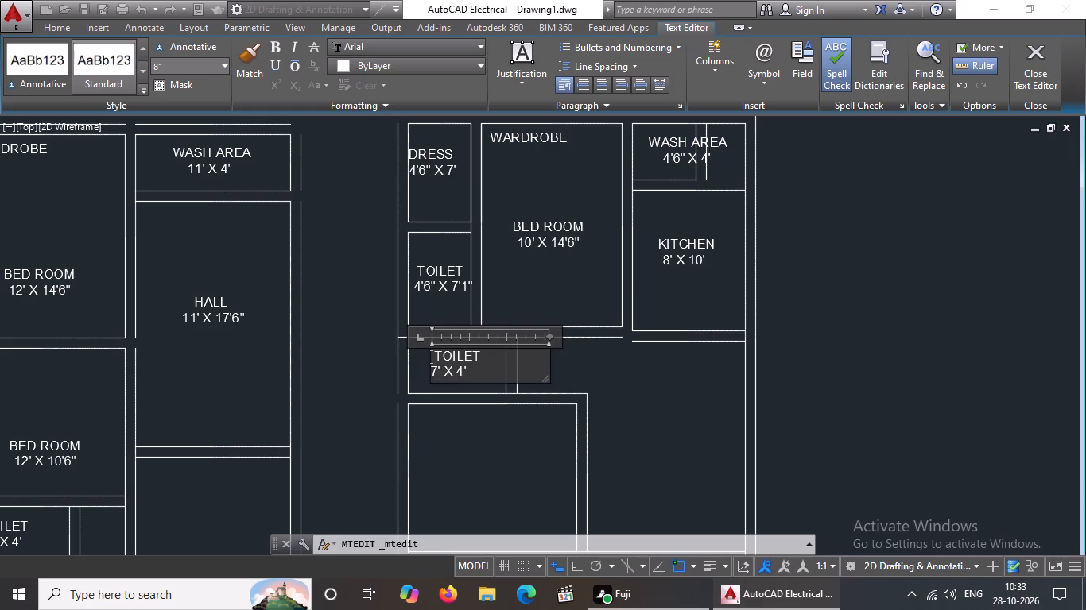
{"action": "left_click", "coordinate": [432, 368]}
{"action": "key", "text": "space"}
{"action": "key", "text": "space"}
{"action": "key", "text": "space"}
{"action": "left_click", "coordinate": [576, 359]}
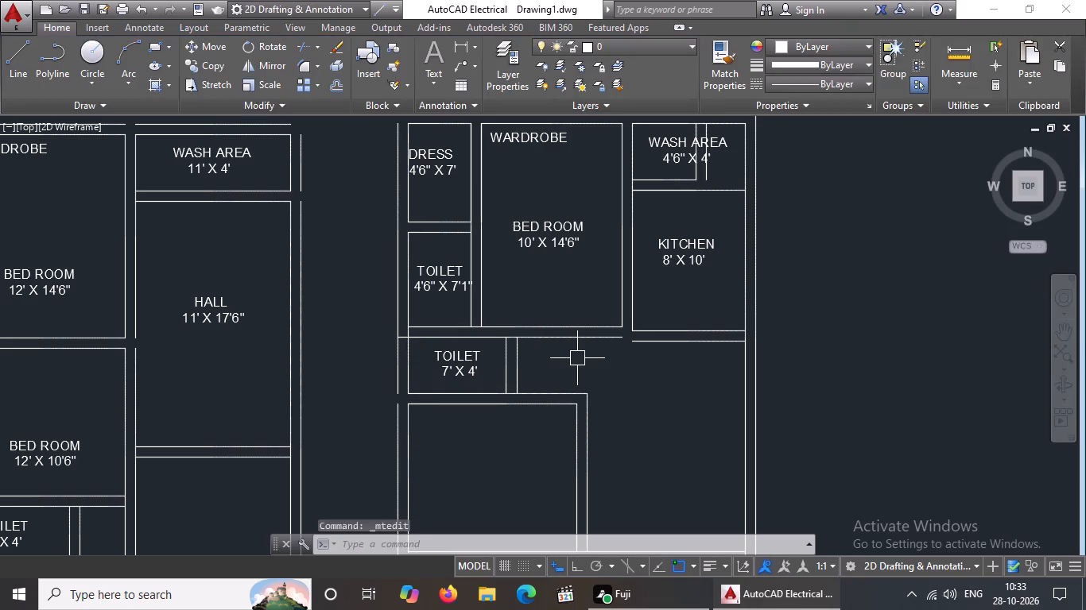
Copy the second plan's BED ROOM label into the empty room below the 7' X 4' toilet.
{"action": "scroll", "coordinate": [577, 312], "scroll_direction": "down", "scroll_amount": 1}
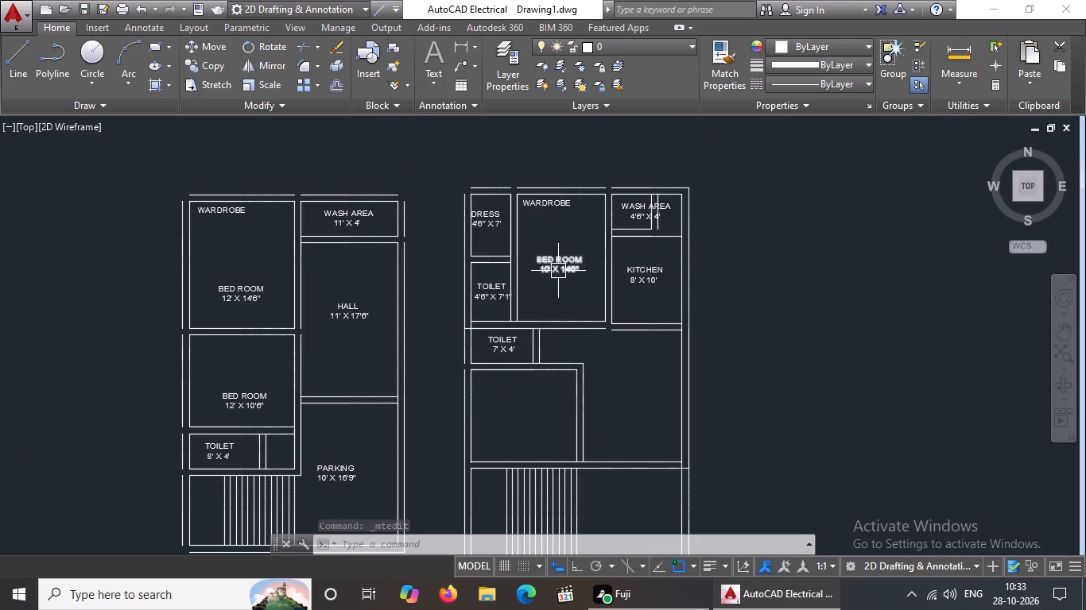
{"action": "left_click", "coordinate": [559, 270]}
{"action": "left_click", "coordinate": [198, 64]}
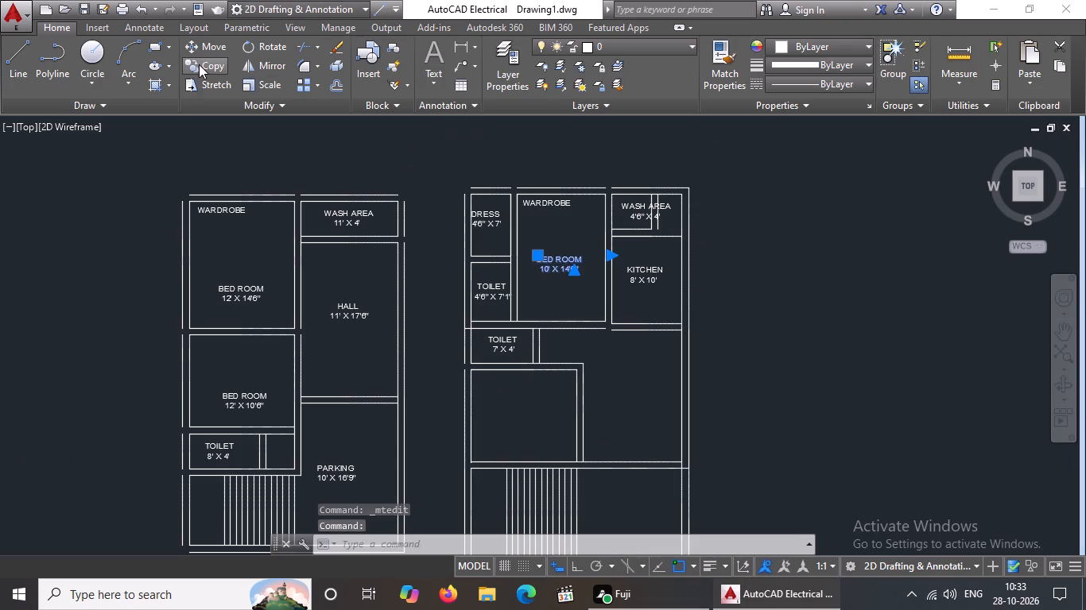
{"action": "left_click", "coordinate": [549, 266]}
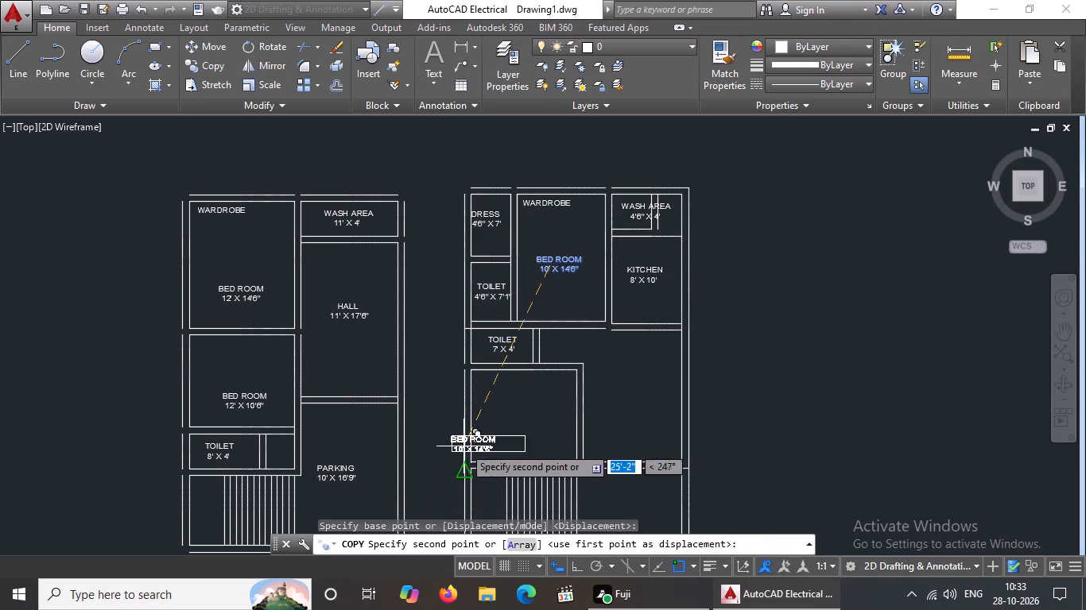
{"action": "left_click", "coordinate": [508, 413]}
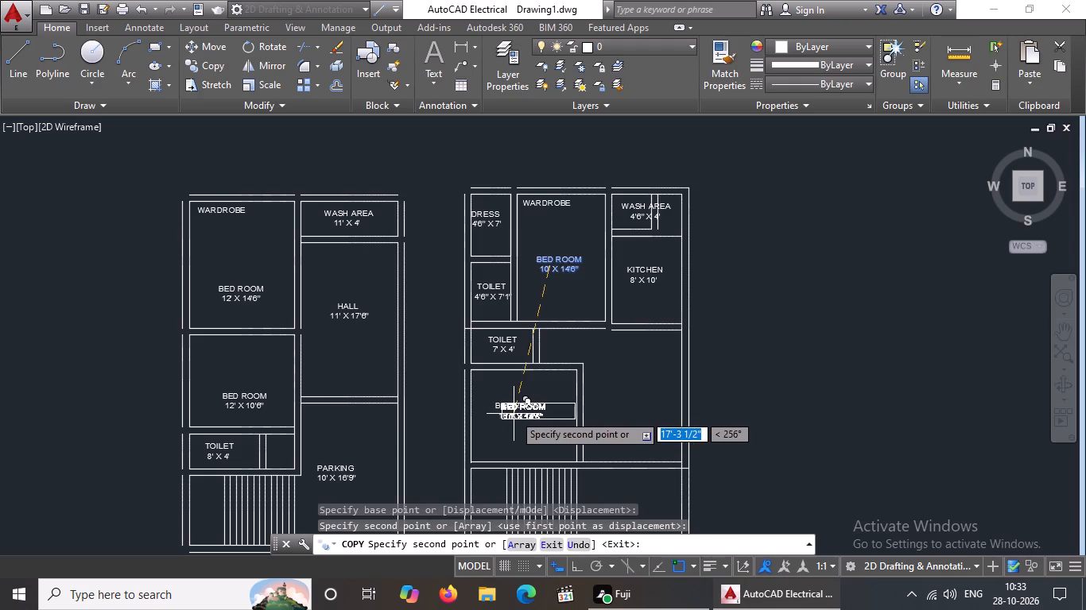
{"action": "key", "text": "Escape"}
Change the copied BED ROOM label's size line to 12' X 10'6".
{"action": "double_click", "coordinate": [516, 414]}
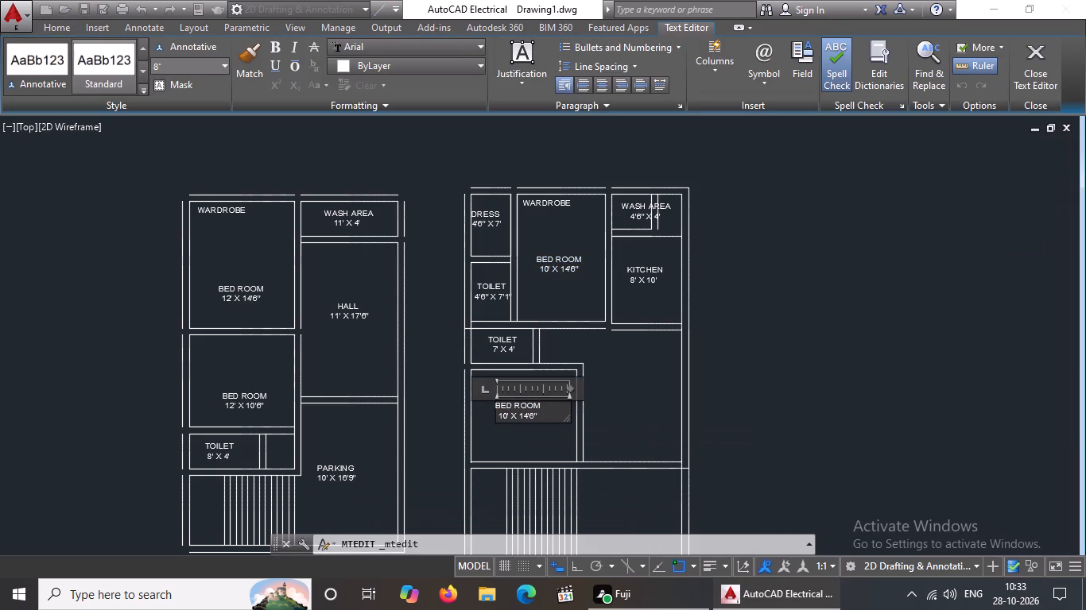
{"action": "left_click", "coordinate": [555, 416]}
{"action": "key", "text": "BackSpace"}
{"action": "key", "text": "BackSpace"}
{"action": "key", "text": "BackSpace"}
{"action": "key", "text": "BackSpace"}
{"action": "key", "text": "BackSpace"}
{"action": "key", "text": "BackSpace"}
{"action": "key", "text": "BackSpace"}
{"action": "key", "text": "BackSpace"}
{"action": "key", "text": "BackSpace"}
{"action": "key", "text": "BackSpace"}
{"action": "type", "text": "2' X"}
{"action": "key", "text": "space"}
{"action": "type", "text": "10"}
{"action": "key", "text": "apostrophe"}
{"action": "type", "text": "6\""}
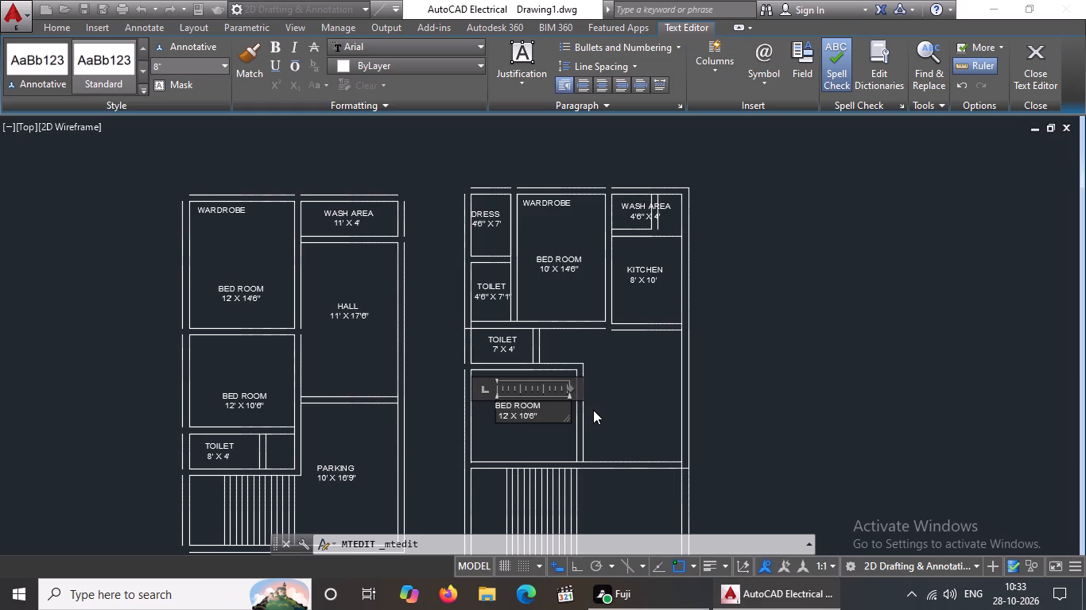
{"action": "left_click", "coordinate": [611, 406]}
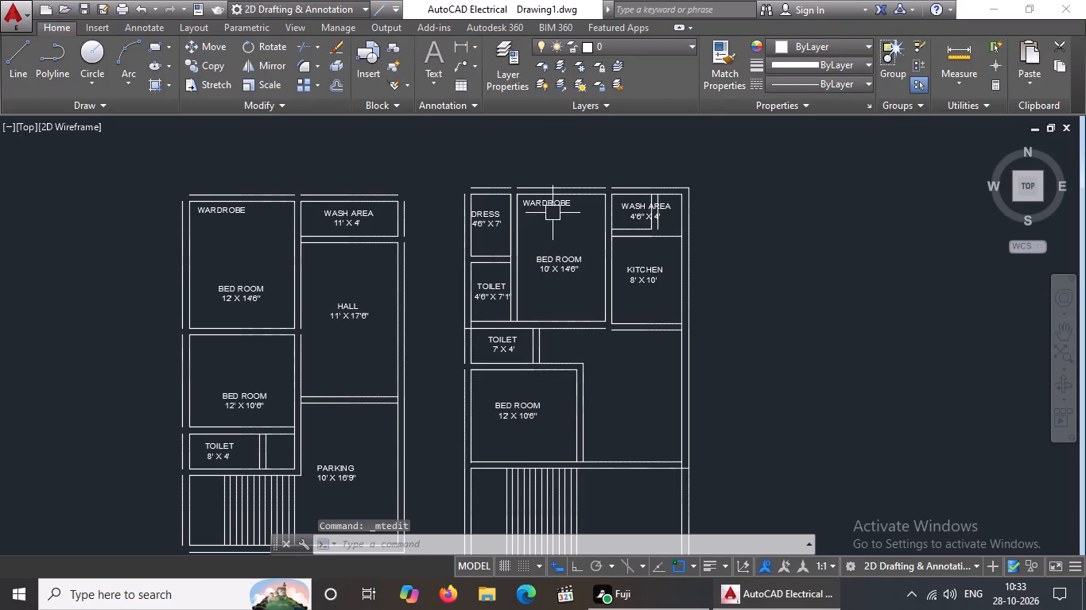
Copy the second plan's WARDROBE label to the lower-left part of the 12' X 10'6" bedroom, across its left wall.
{"action": "left_click", "coordinate": [556, 206]}
{"action": "left_click", "coordinate": [196, 60]}
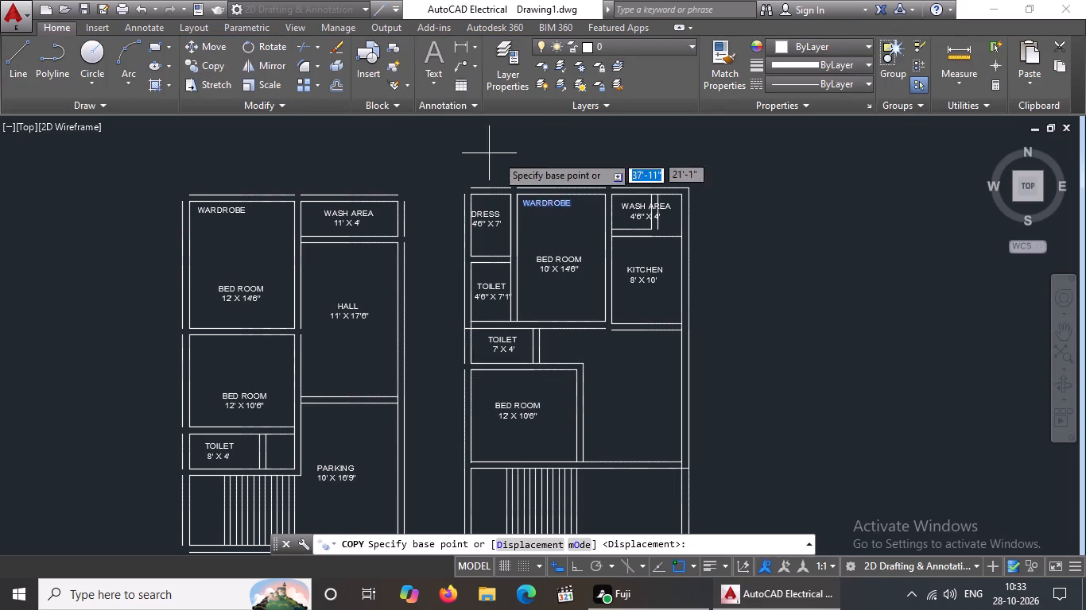
{"action": "left_click", "coordinate": [550, 204]}
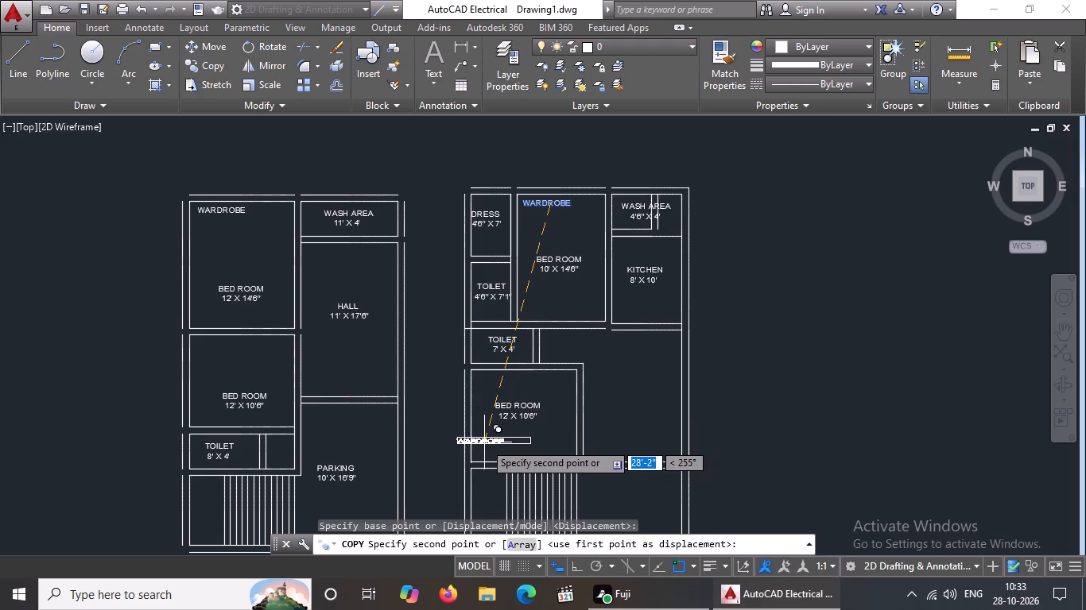
{"action": "left_click", "coordinate": [484, 442]}
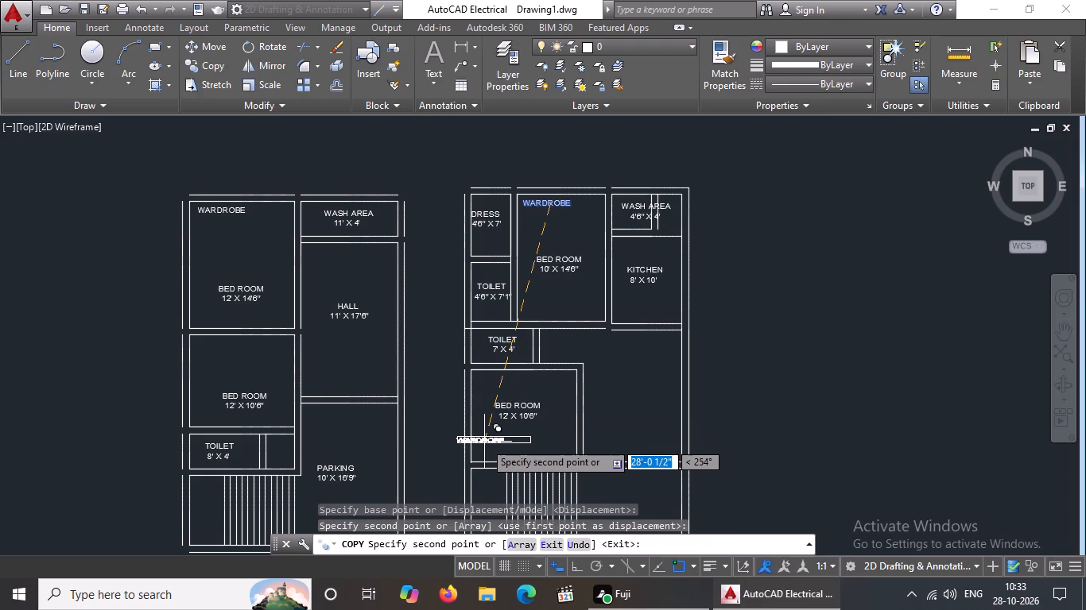
{"action": "key", "text": "Escape"}
Copy the first plan's PARKING label into the second plan's open area below KITCHEN and the area beside the staircase.
{"action": "scroll", "coordinate": [387, 327], "scroll_direction": "down", "scroll_amount": 1}
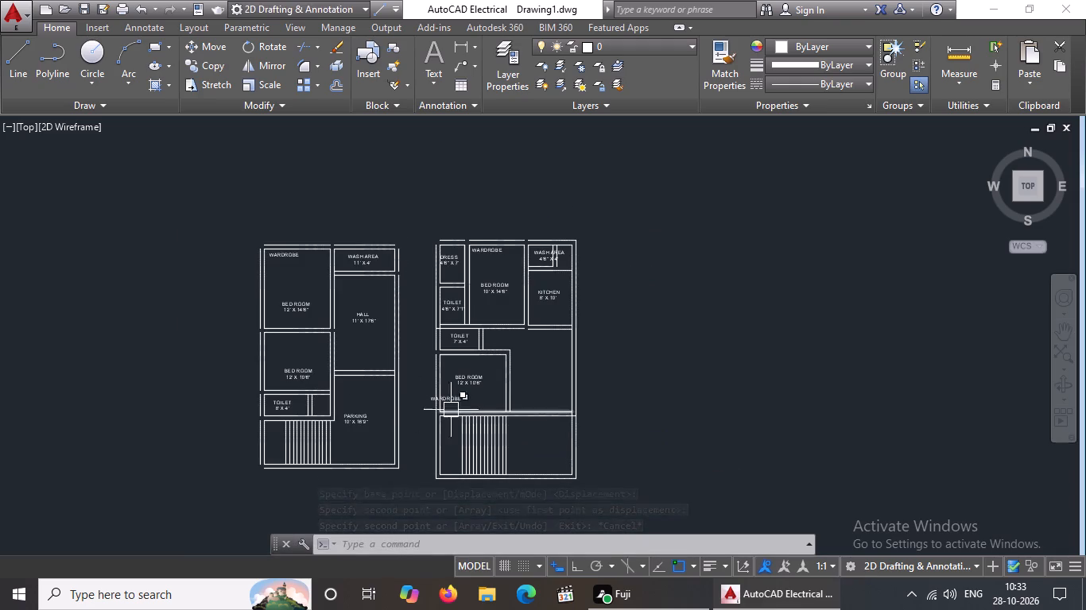
{"action": "scroll", "coordinate": [486, 446], "scroll_direction": "up", "scroll_amount": 1}
{"action": "left_click", "coordinate": [294, 402]}
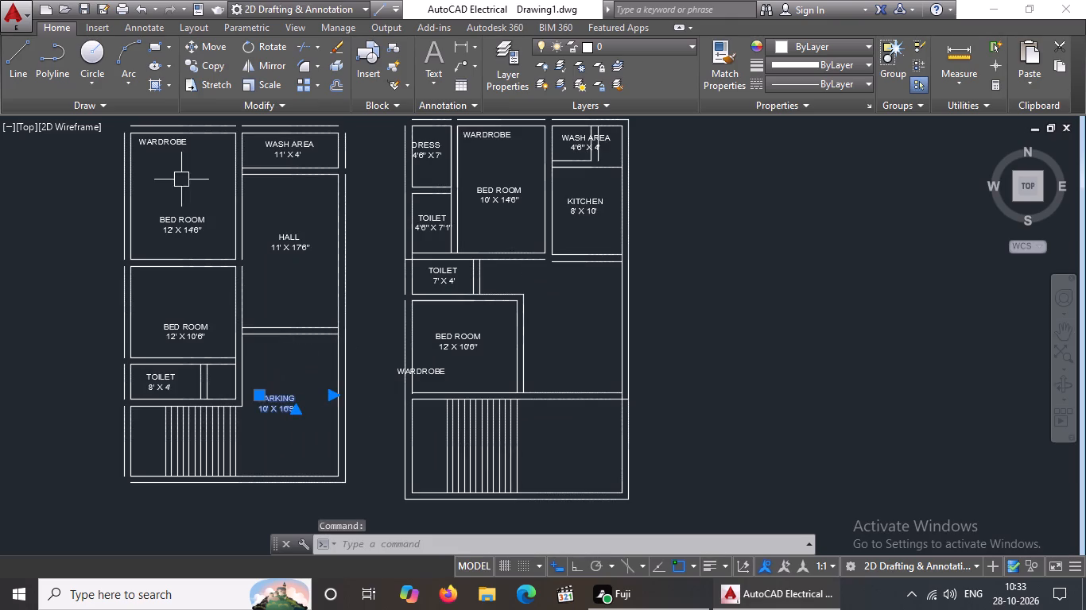
{"action": "left_click", "coordinate": [206, 67]}
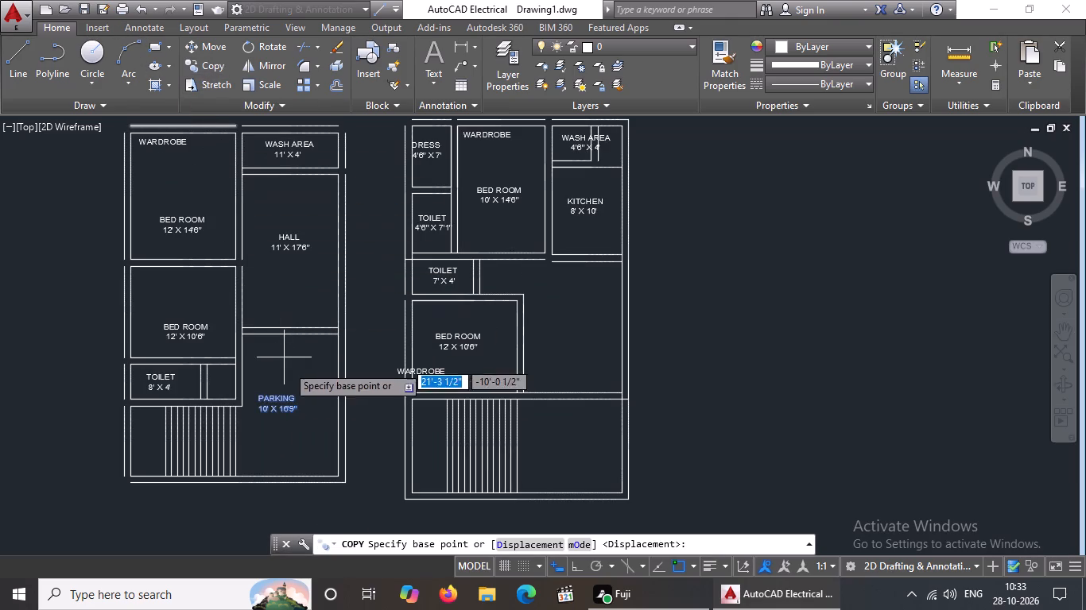
{"action": "left_click_drag", "start_coordinate": [277, 403], "coordinate": [344, 400]}
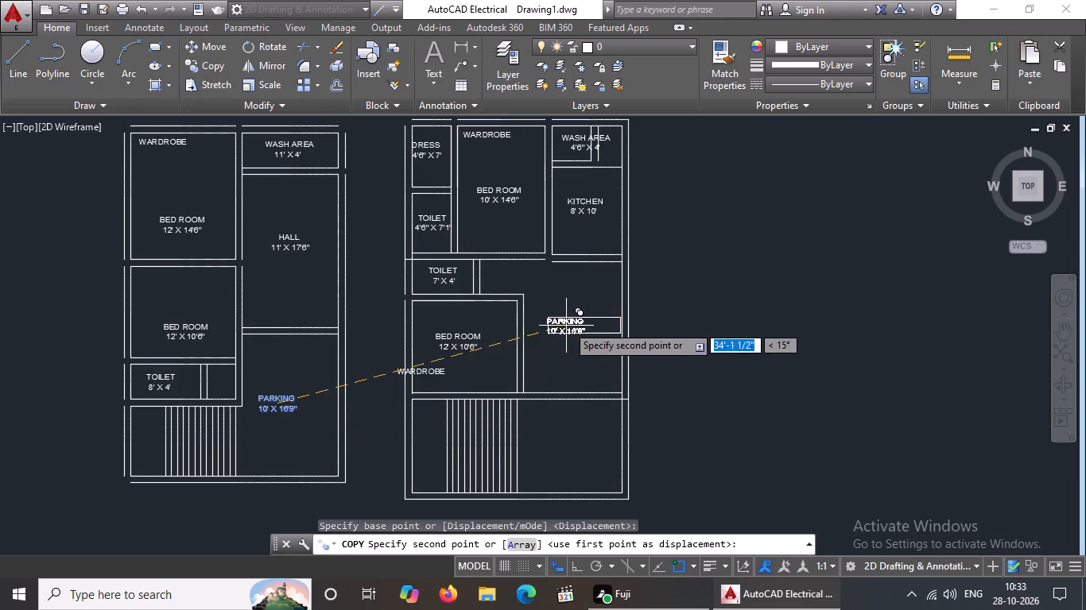
{"action": "left_click", "coordinate": [567, 325]}
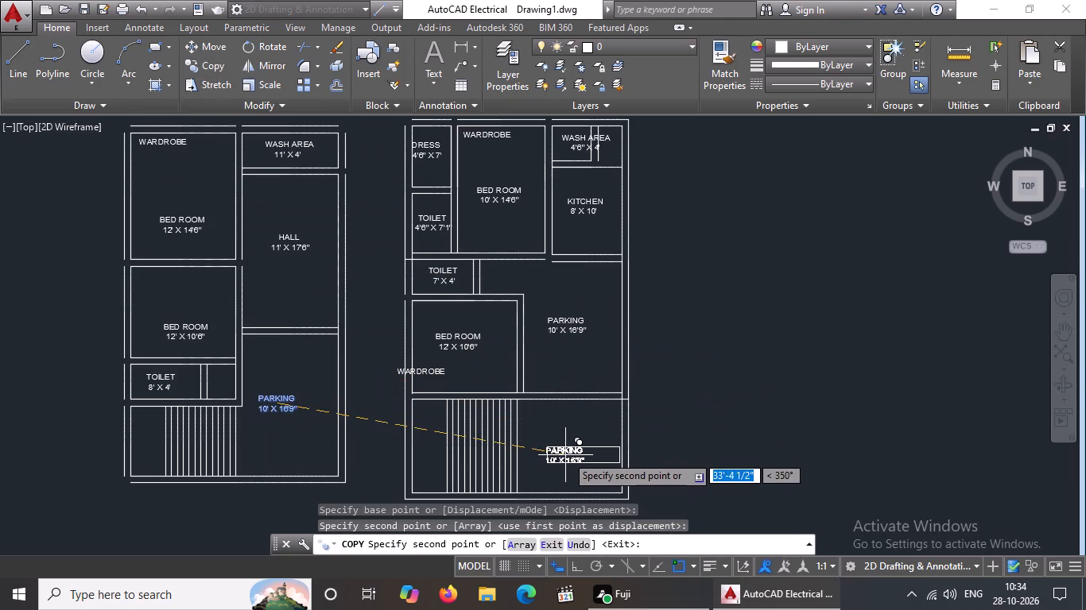
{"action": "left_click", "coordinate": [565, 452]}
{"action": "key", "text": "Escape"}
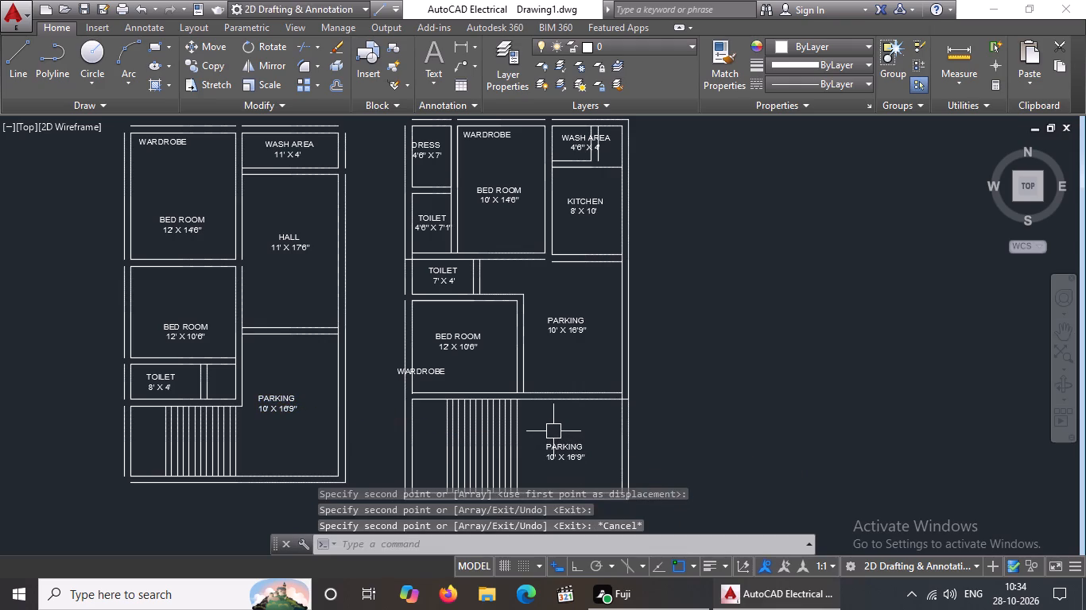
Change the copied PARKING label below KITCHEN in the second plan to DRAWING with the size line 11' X 15' centred beneath it.
{"action": "double_click", "coordinate": [572, 324]}
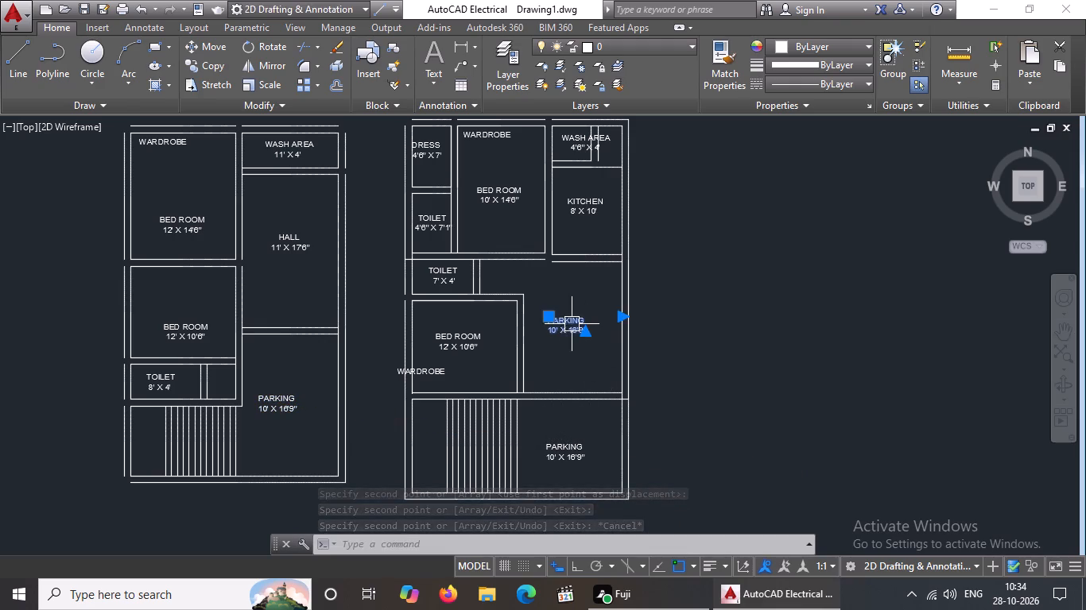
{"action": "left_click", "coordinate": [591, 330]}
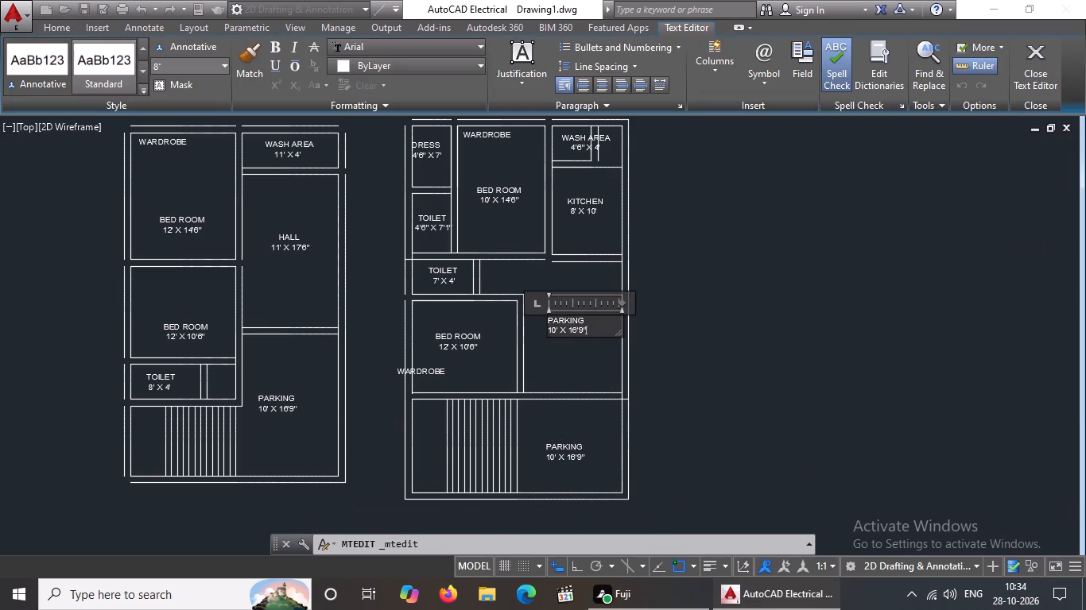
{"action": "key", "text": "BackSpace"}
{"action": "key", "text": "BackSpace"}
{"action": "key", "text": "BackSpace"}
{"action": "key", "text": "BackSpace"}
{"action": "key", "text": "BackSpace"}
{"action": "key", "text": "BackSpace"}
{"action": "key", "text": "BackSpace"}
{"action": "key", "text": "BackSpace"}
{"action": "key", "text": "BackSpace"}
{"action": "key", "text": "BackSpace"}
{"action": "key", "text": "BackSpace"}
{"action": "key", "text": "BackSpace"}
{"action": "key", "text": "BackSpace"}
{"action": "key", "text": "BackSpace"}
{"action": "key", "text": "BackSpace"}
{"action": "key", "text": "BackSpace"}
{"action": "key", "text": "BackSpace"}
{"action": "key", "text": "BackSpace"}
{"action": "key", "text": "BackSpace"}
{"action": "key", "text": "BackSpace"}
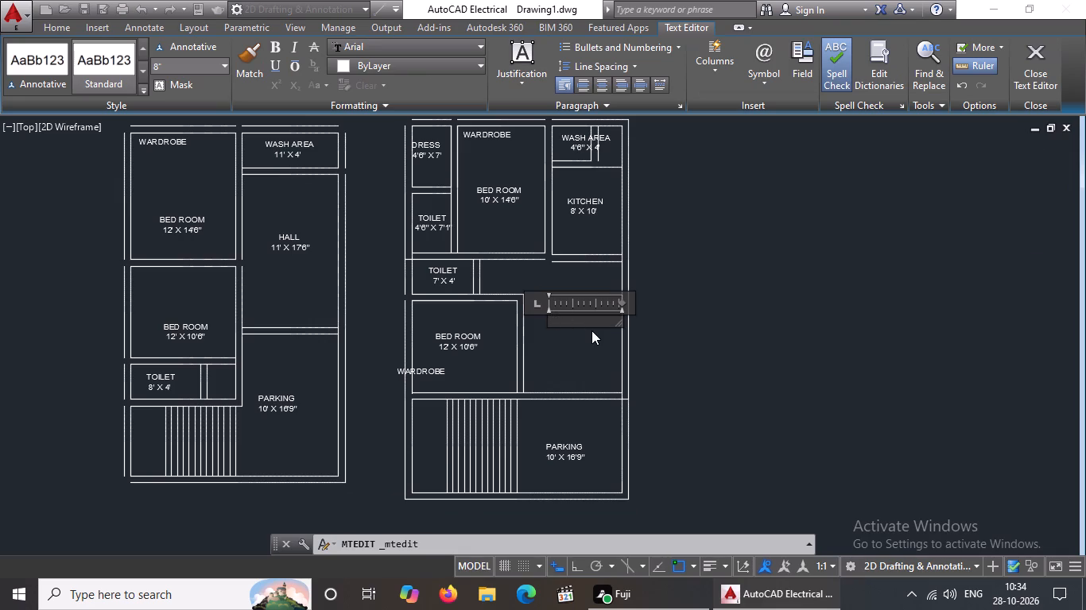
{"action": "type", "text": "DRA"}
{"action": "type", "text": "WING"}
{"action": "key", "text": "Return"}
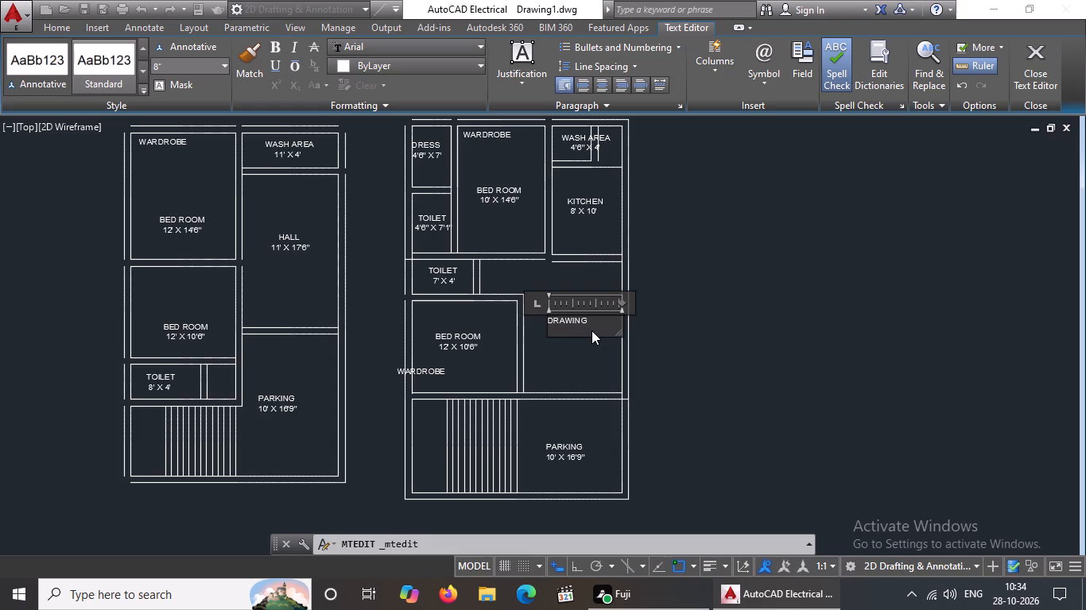
{"action": "type", "text": "11' X 15'"}
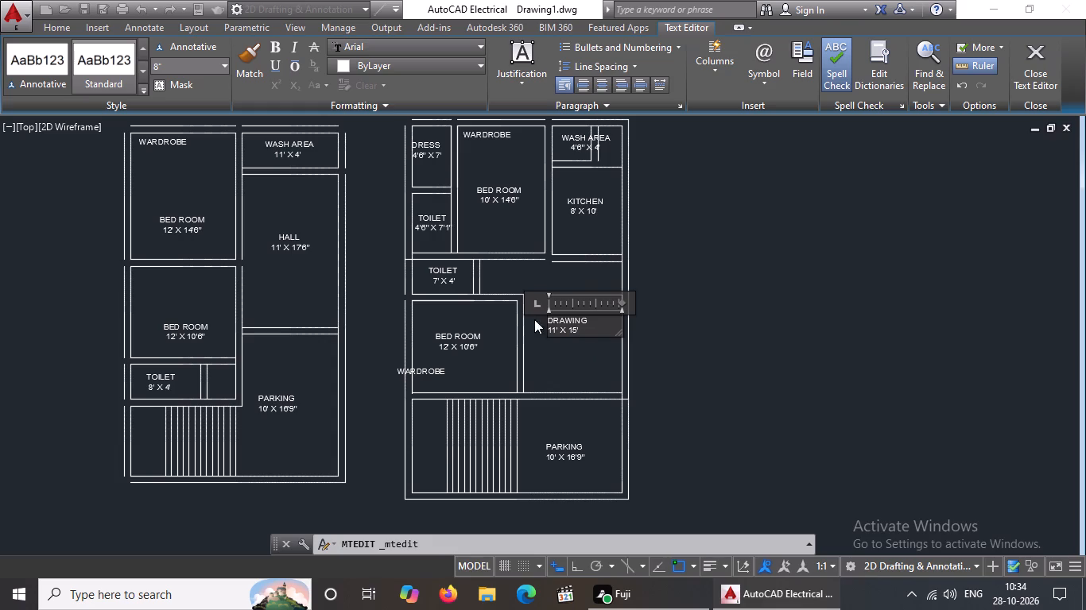
{"action": "scroll", "coordinate": [549, 333], "scroll_direction": "up", "scroll_amount": 3}
{"action": "left_click", "coordinate": [546, 318]}
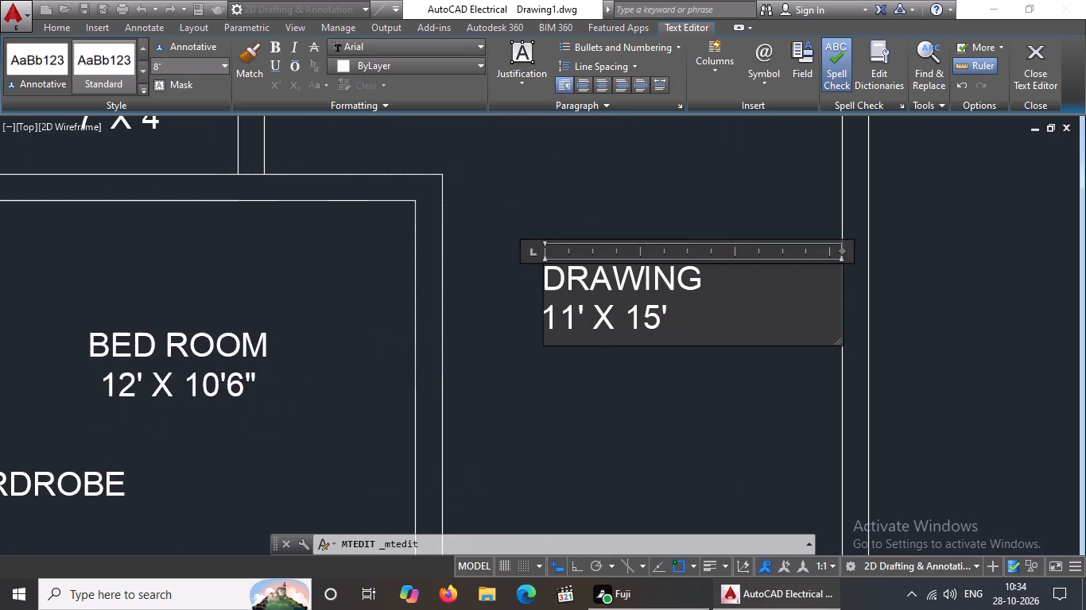
{"action": "key", "text": "space"}
{"action": "left_click", "coordinate": [577, 403]}
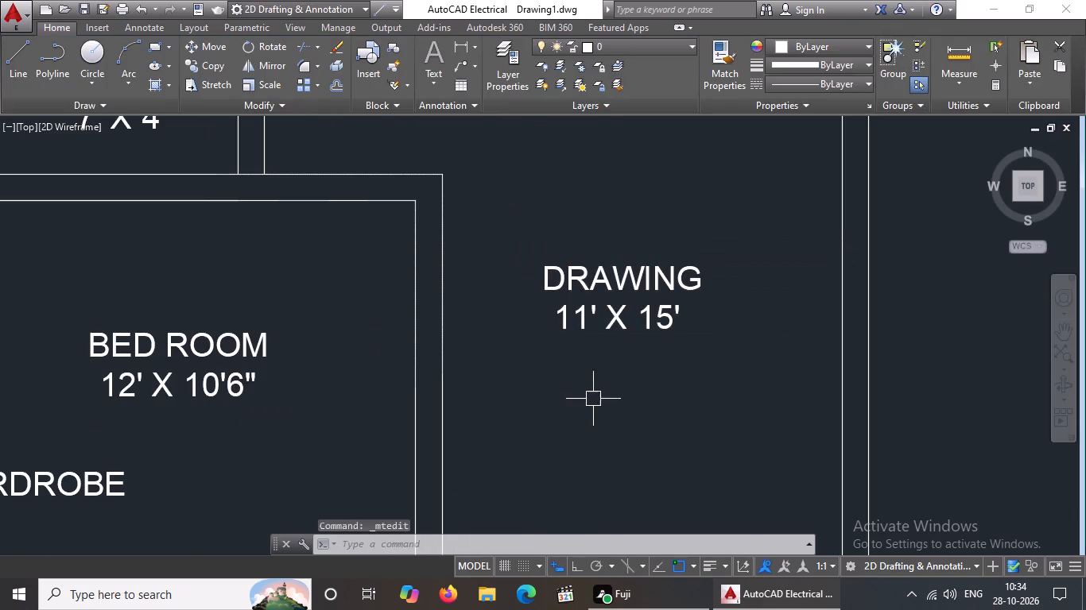
Change the copied PARKING label beside the second plan's staircase to BALCONY with the size line 12' X 8' centred beneath it.
{"action": "scroll", "coordinate": [661, 373], "scroll_direction": "down", "scroll_amount": 2}
{"action": "scroll", "coordinate": [658, 454], "scroll_direction": "down", "scroll_amount": 2}
{"action": "scroll", "coordinate": [657, 496], "scroll_direction": "up", "scroll_amount": 3}
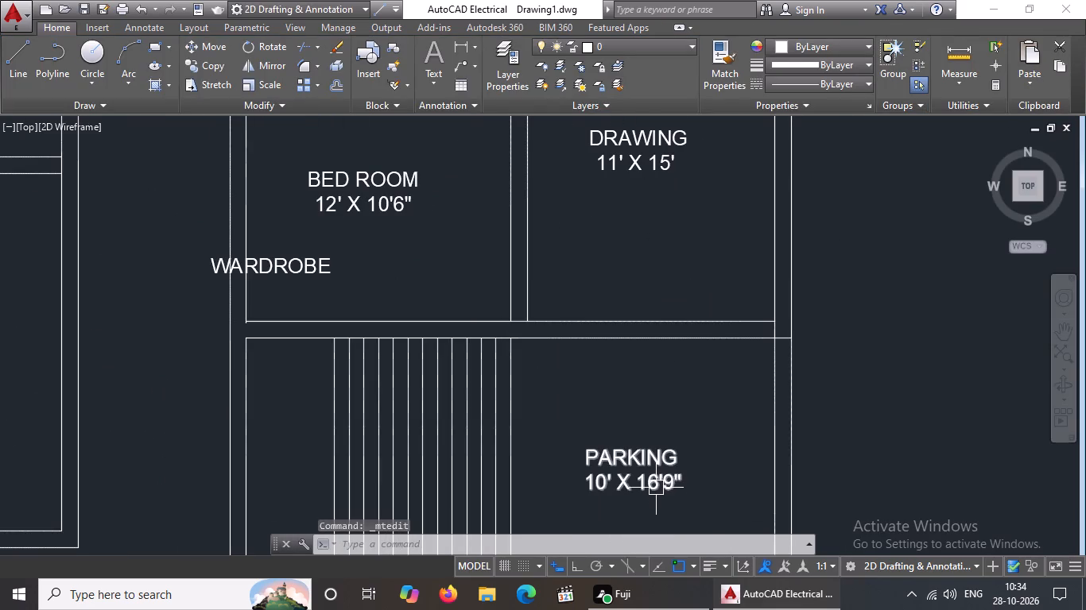
{"action": "double_click", "coordinate": [656, 486]}
{"action": "left_click", "coordinate": [689, 476]}
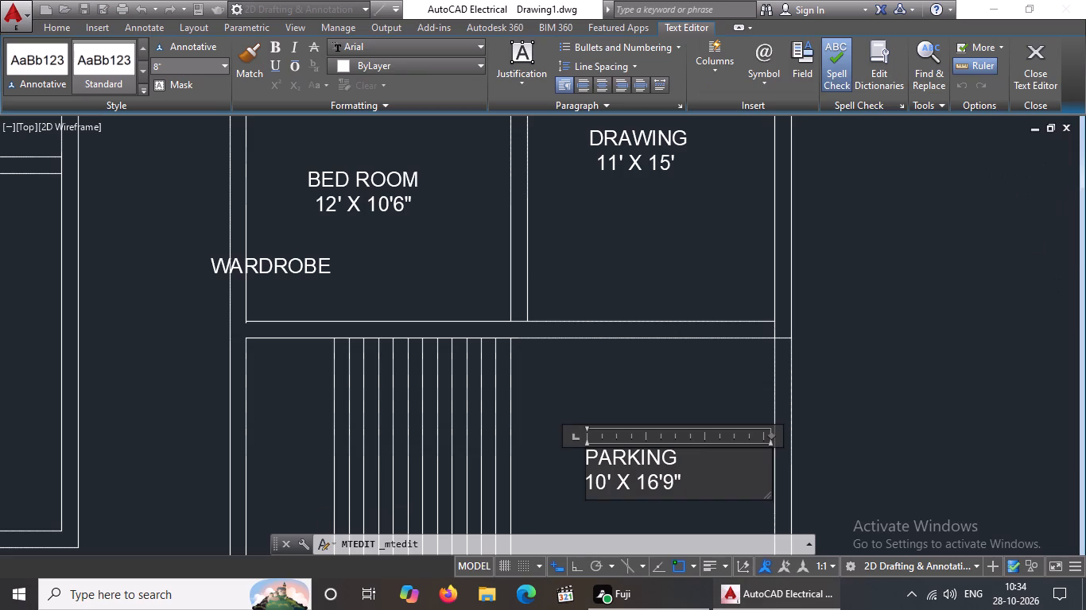
{"action": "key", "text": "BackSpace"}
{"action": "key", "text": "BackSpace"}
{"action": "key", "text": "BackSpace"}
{"action": "key", "text": "BackSpace"}
{"action": "key", "text": "BackSpace"}
{"action": "key", "text": "BackSpace"}
{"action": "key", "text": "BackSpace"}
{"action": "key", "text": "BackSpace"}
{"action": "key", "text": "BackSpace"}
{"action": "key", "text": "BackSpace"}
{"action": "key", "text": "BackSpace"}
{"action": "key", "text": "BackSpace"}
{"action": "key", "text": "BackSpace"}
{"action": "key", "text": "BackSpace"}
{"action": "key", "text": "BackSpace"}
{"action": "key", "text": "BackSpace"}
{"action": "key", "text": "BackSpace"}
{"action": "key", "text": "BackSpace"}
{"action": "key", "text": "BackSpace"}
{"action": "key", "text": "BackSpace"}
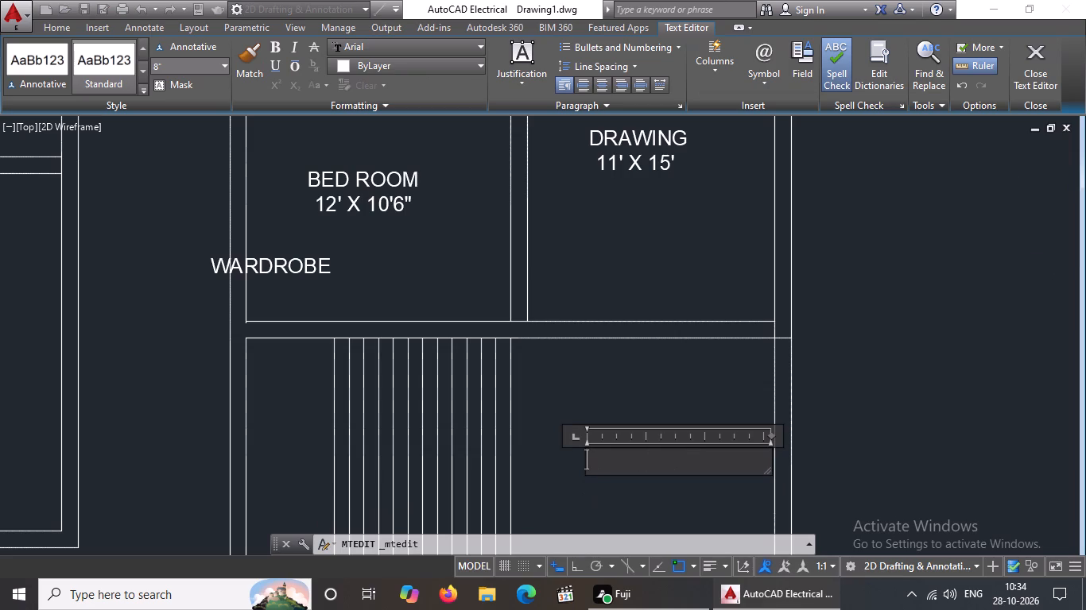
{"action": "type", "text": "BALCONY"}
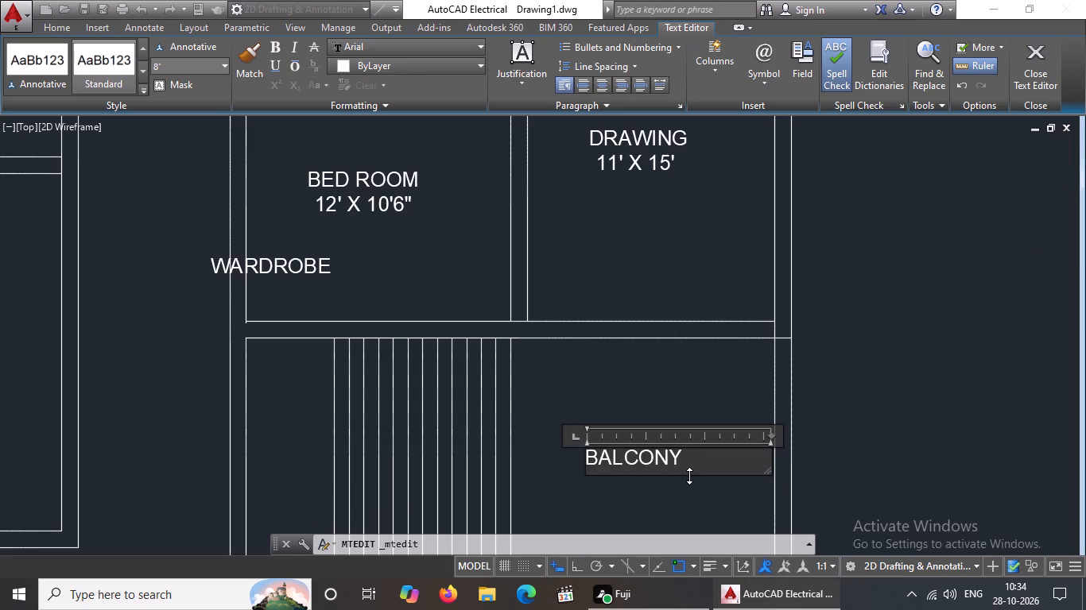
{"action": "left_click", "coordinate": [694, 471]}
{"action": "key", "text": "Return"}
{"action": "type", "text": "12'"}
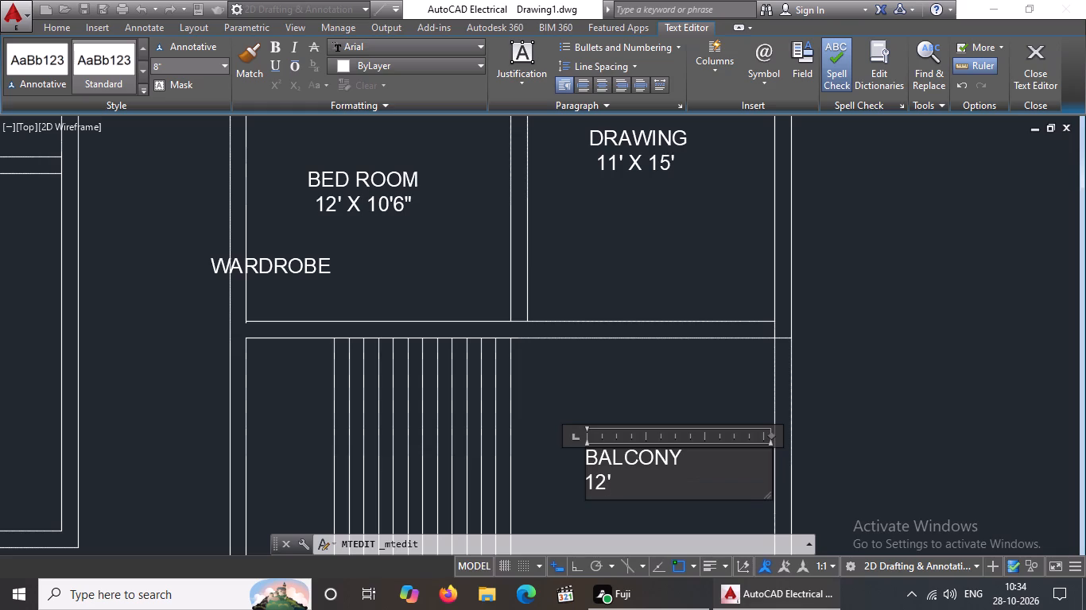
{"action": "key", "text": "space"}
{"action": "type", "text": "X 8"}
{"action": "key", "text": "apostrophe"}
{"action": "left_click", "coordinate": [586, 477]}
{"action": "key", "text": "space"}
{"action": "key", "text": "space"}
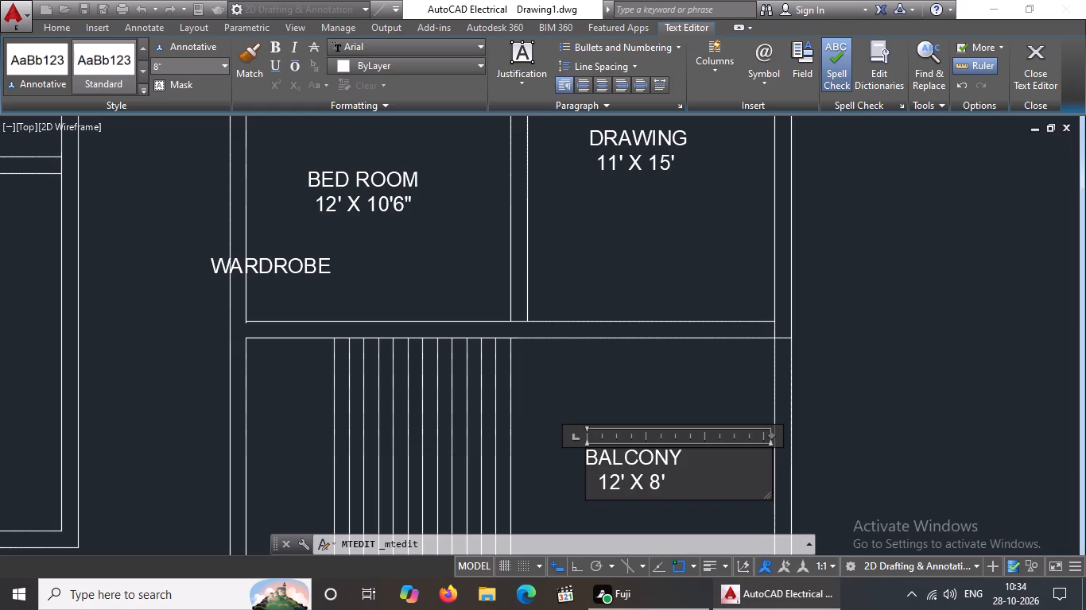
{"action": "left_click", "coordinate": [629, 391]}
Copy the 12' X 10'6" bedroom's WARDROBE label to the lower-right corner of the DRAWING room.
{"action": "scroll", "coordinate": [630, 388], "scroll_direction": "down", "scroll_amount": 2}
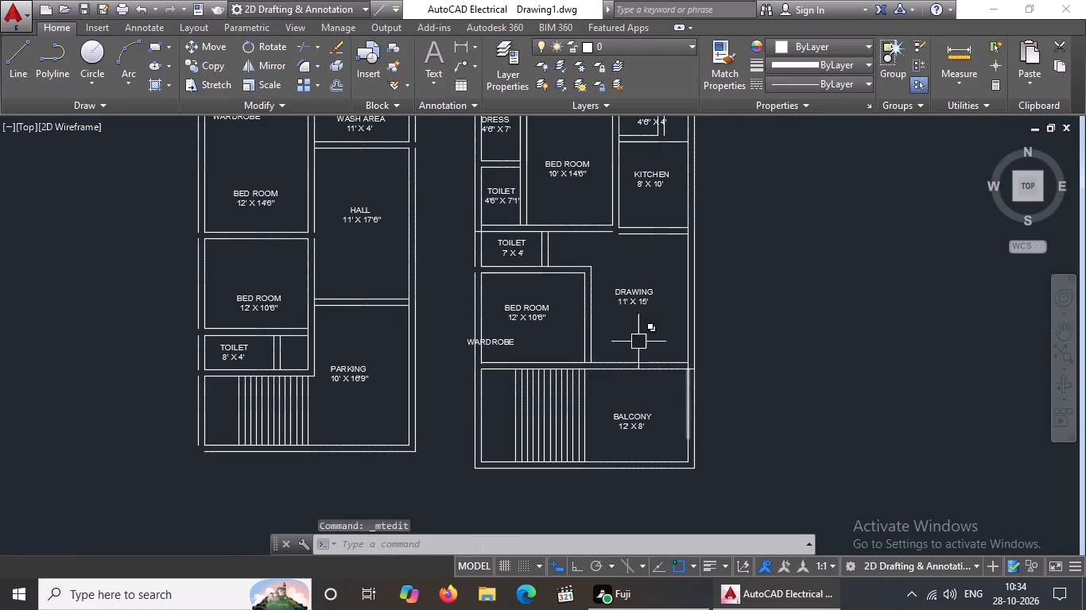
{"action": "scroll", "coordinate": [524, 324], "scroll_direction": "up", "scroll_amount": 2}
{"action": "left_click", "coordinate": [456, 365]}
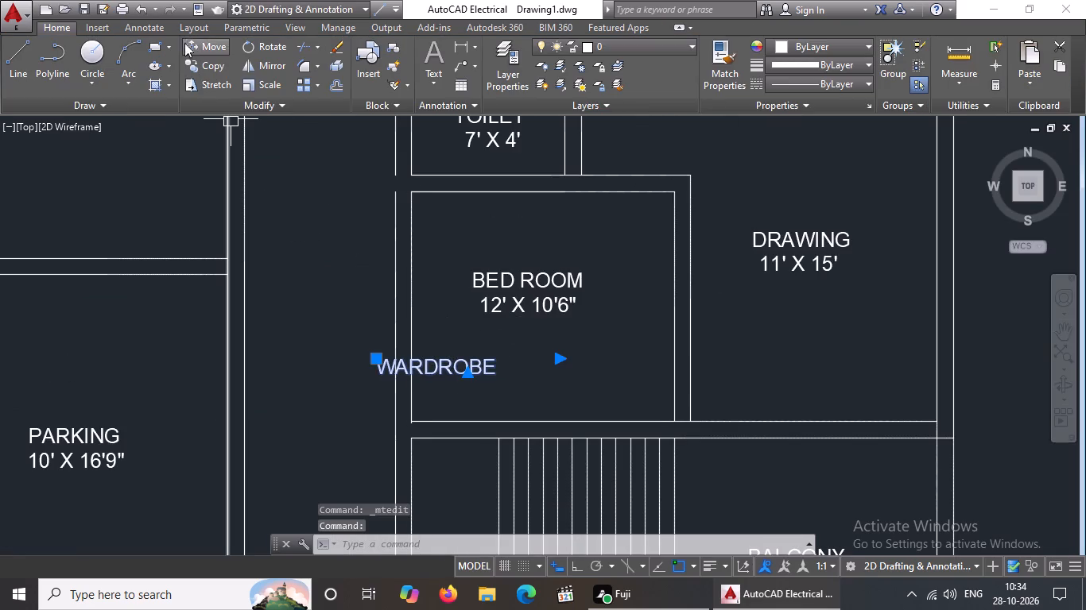
{"action": "left_click", "coordinate": [218, 64]}
{"action": "left_click_drag", "start_coordinate": [440, 364], "coordinate": [455, 369]}
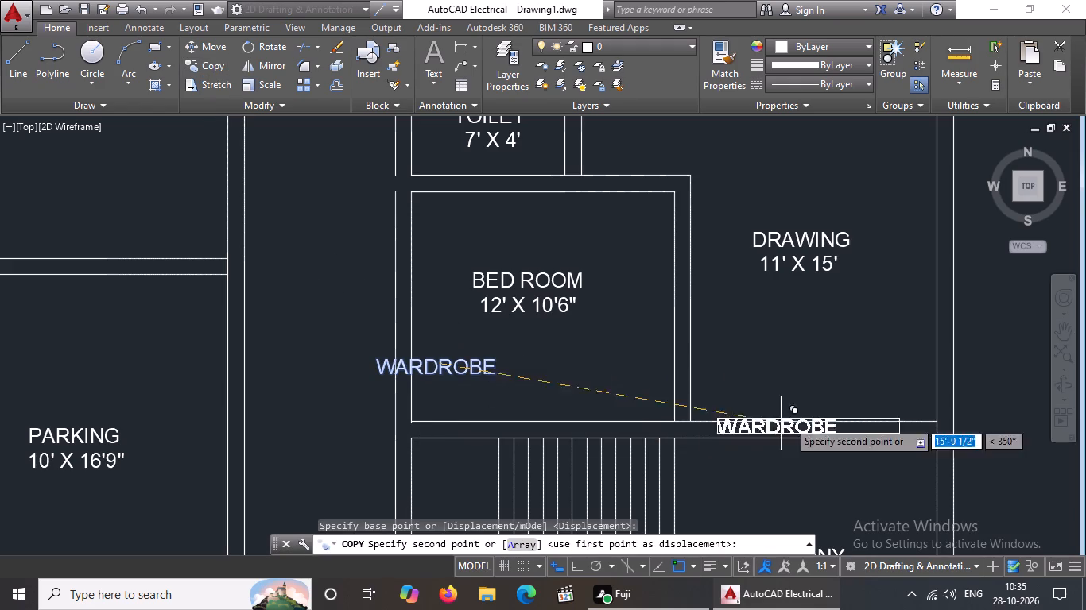
{"action": "left_click", "coordinate": [902, 386]}
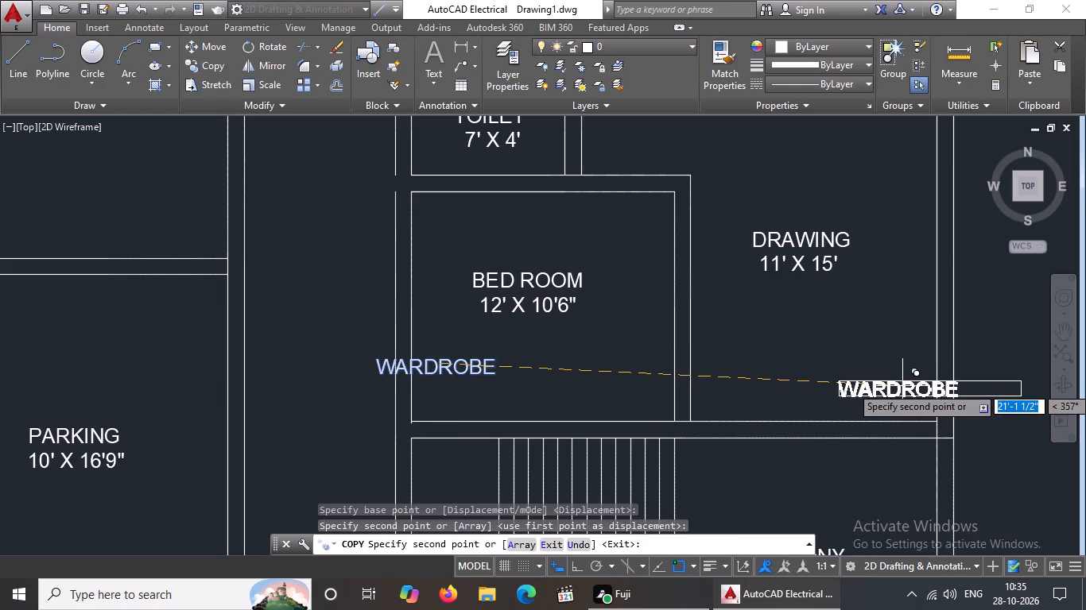
{"action": "key", "text": "Escape"}
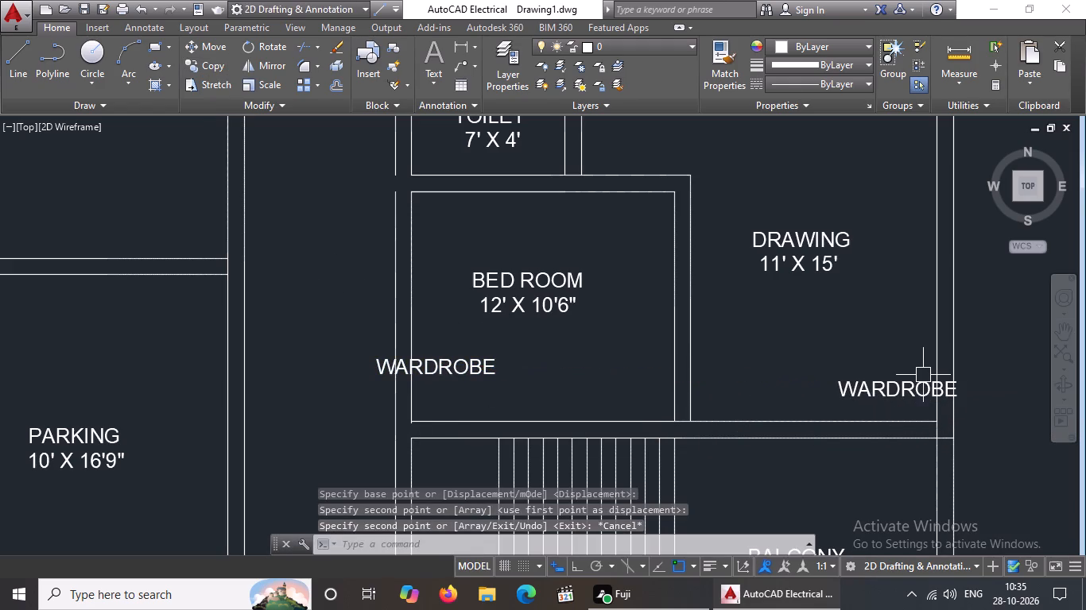
Change the copied WARDROBE label in the DRAWING room's corner to POOJA.
{"action": "double_click", "coordinate": [923, 395]}
{"action": "left_click", "coordinate": [1000, 392]}
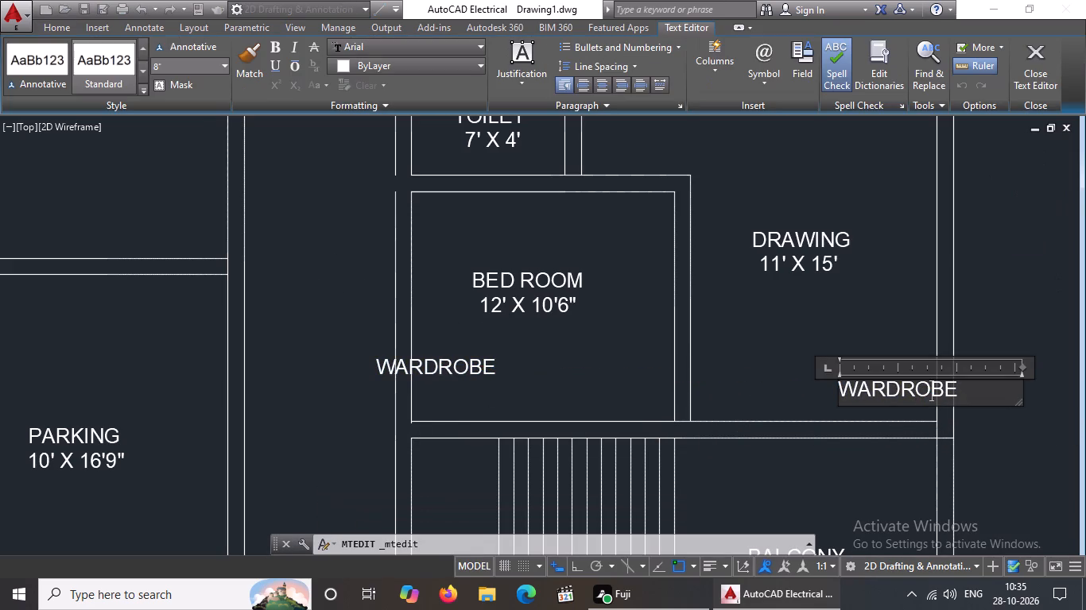
{"action": "key", "text": "BackSpace"}
{"action": "key", "text": "BackSpace"}
{"action": "key", "text": "BackSpace"}
{"action": "key", "text": "BackSpace"}
{"action": "key", "text": "BackSpace"}
{"action": "key", "text": "BackSpace"}
{"action": "key", "text": "BackSpace"}
{"action": "key", "text": "BackSpace"}
{"action": "key", "text": "BackSpace"}
{"action": "key", "text": "BackSpace"}
{"action": "key", "text": "BackSpace"}
{"action": "key", "text": "BackSpace"}
{"action": "key", "text": "BackSpace"}
{"action": "key", "text": "BackSpace"}
{"action": "key", "text": "BackSpace"}
{"action": "key", "text": "BackSpace"}
{"action": "key", "text": "BackSpace"}
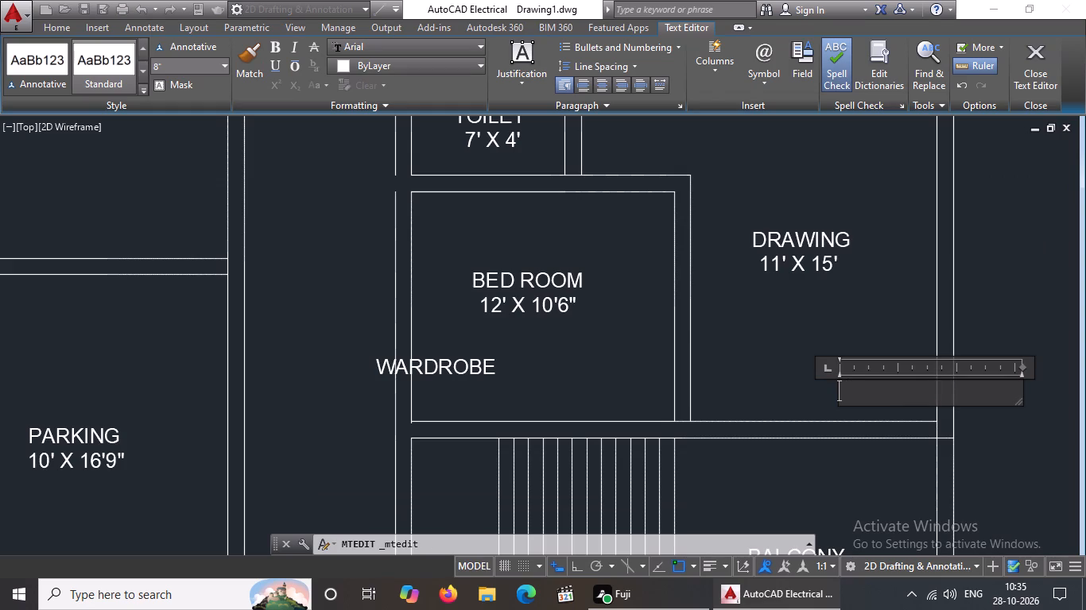
{"action": "type", "text": "POO"}
{"action": "type", "text": "JA"}
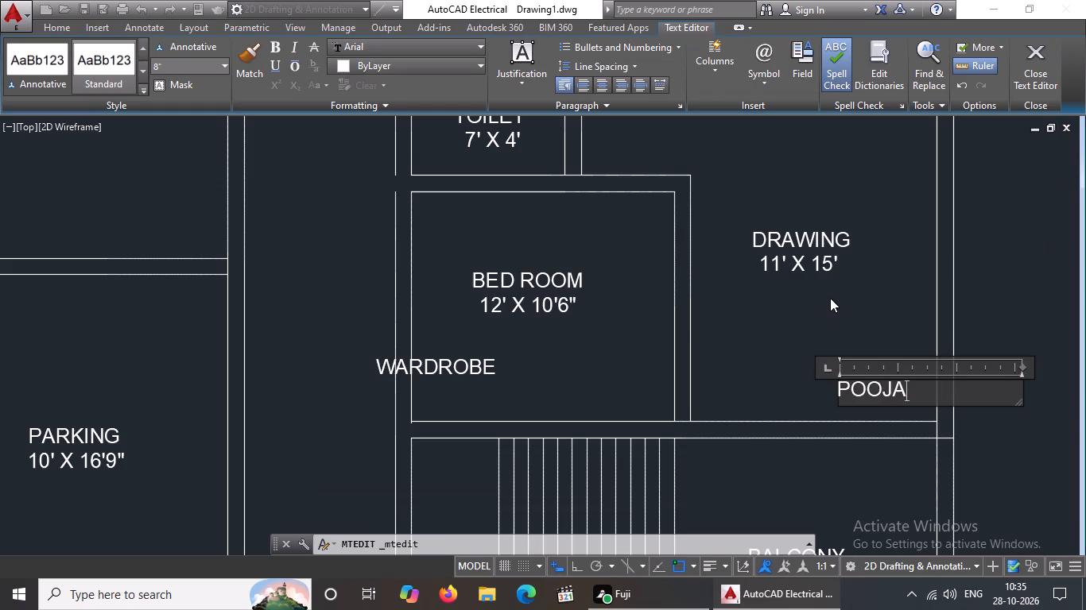
{"action": "left_click", "coordinate": [794, 301]}
Shift the POOJA label slightly right, up to the inner face of the DRAWING room's right wall.
{"action": "left_click", "coordinate": [884, 393]}
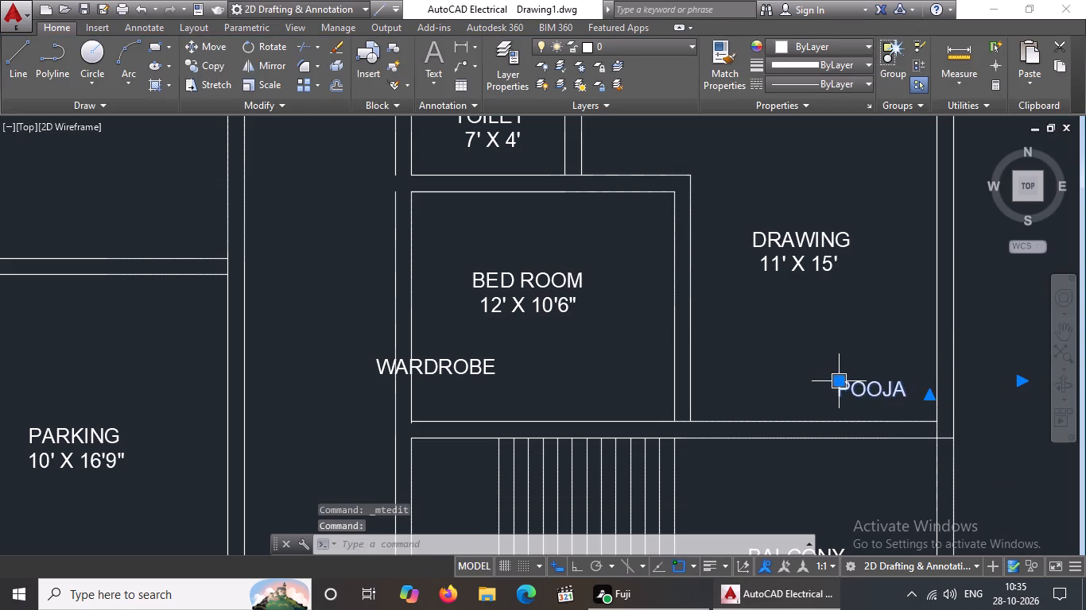
{"action": "left_click_drag", "start_coordinate": [840, 380], "coordinate": [877, 379]}
{"action": "left_click", "coordinate": [868, 394]}
{"action": "scroll", "coordinate": [793, 322], "scroll_direction": "down", "scroll_amount": 1}
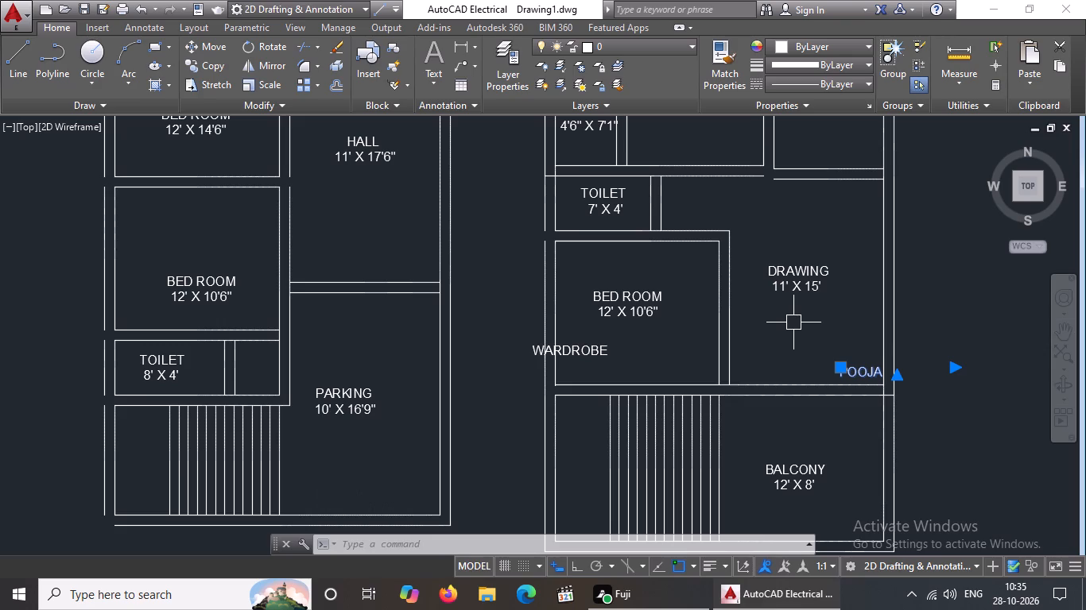
{"action": "scroll", "coordinate": [602, 314], "scroll_direction": "down", "scroll_amount": 3}
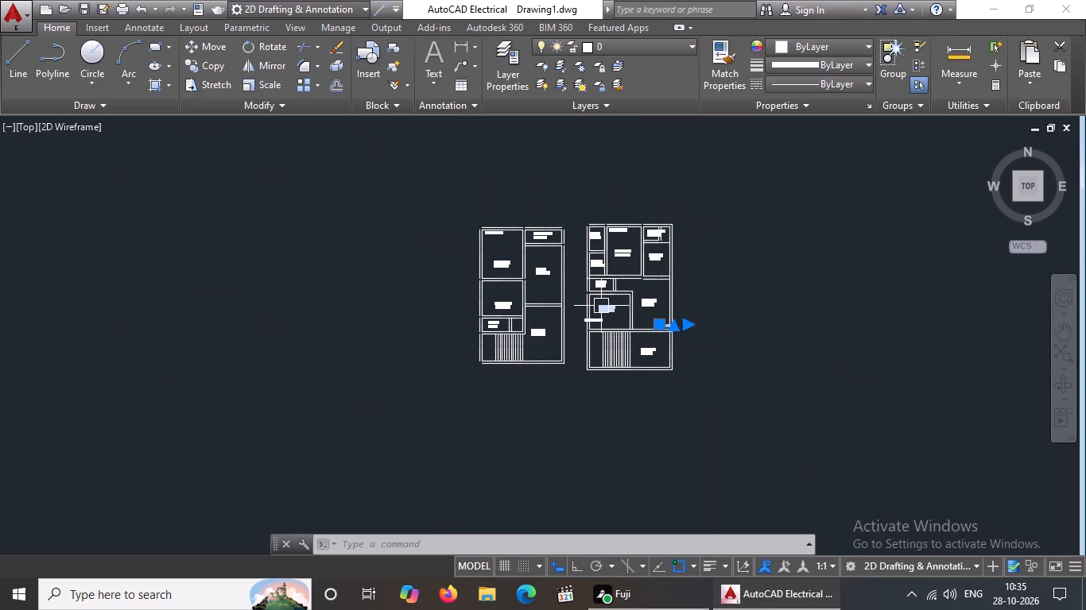
{"action": "scroll", "coordinate": [601, 306], "scroll_direction": "down", "scroll_amount": 1}
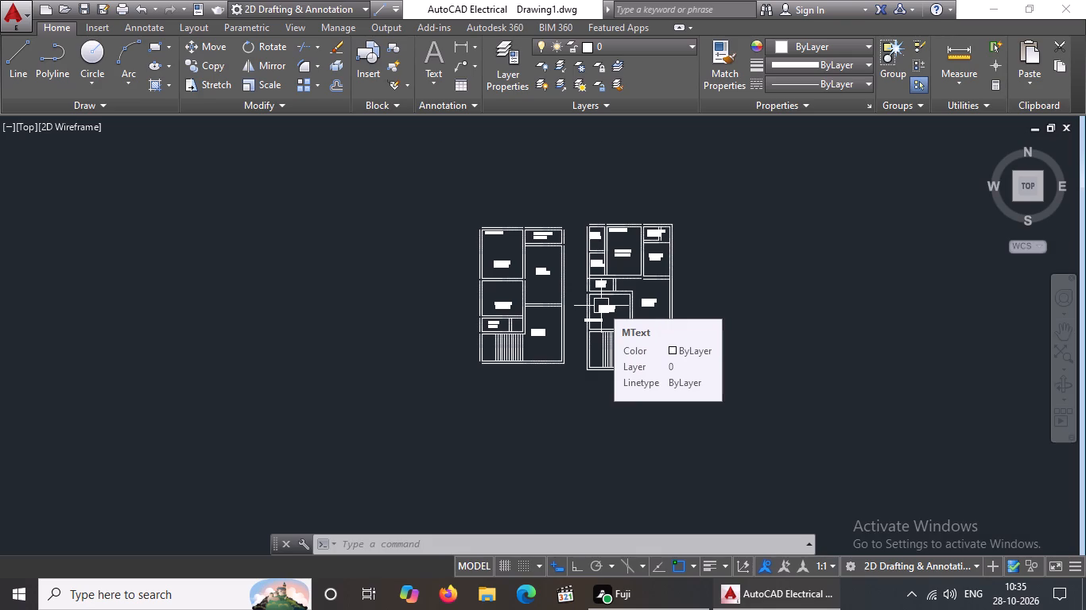
{"action": "key", "text": "Escape"}
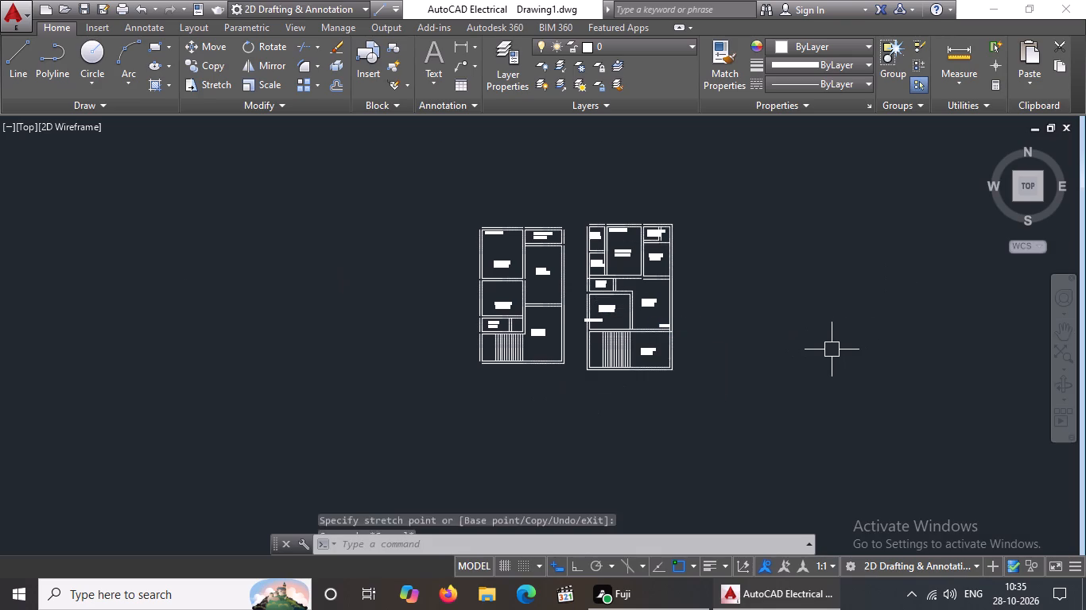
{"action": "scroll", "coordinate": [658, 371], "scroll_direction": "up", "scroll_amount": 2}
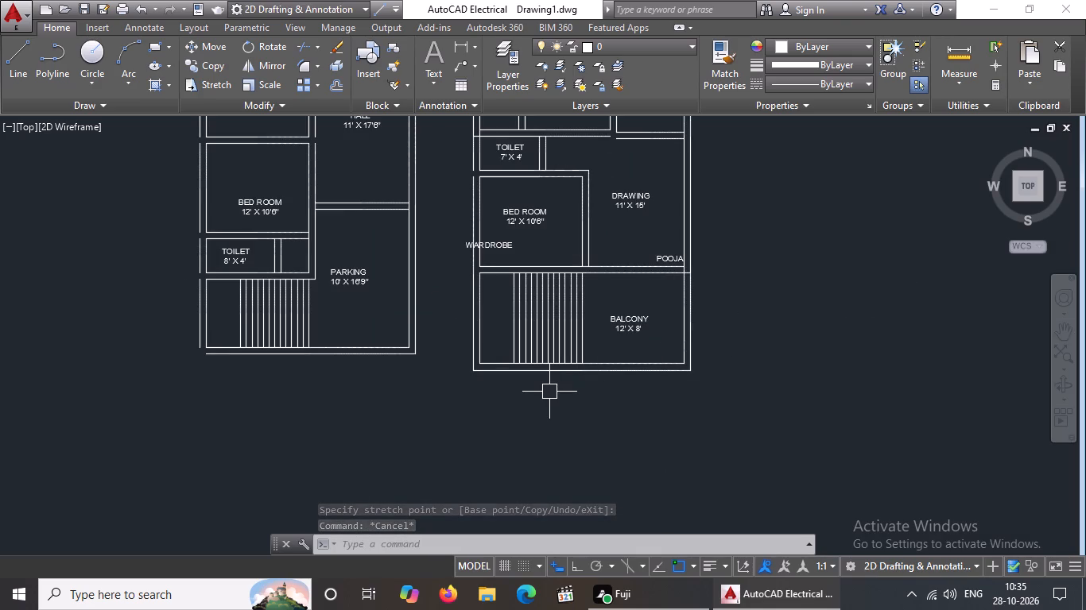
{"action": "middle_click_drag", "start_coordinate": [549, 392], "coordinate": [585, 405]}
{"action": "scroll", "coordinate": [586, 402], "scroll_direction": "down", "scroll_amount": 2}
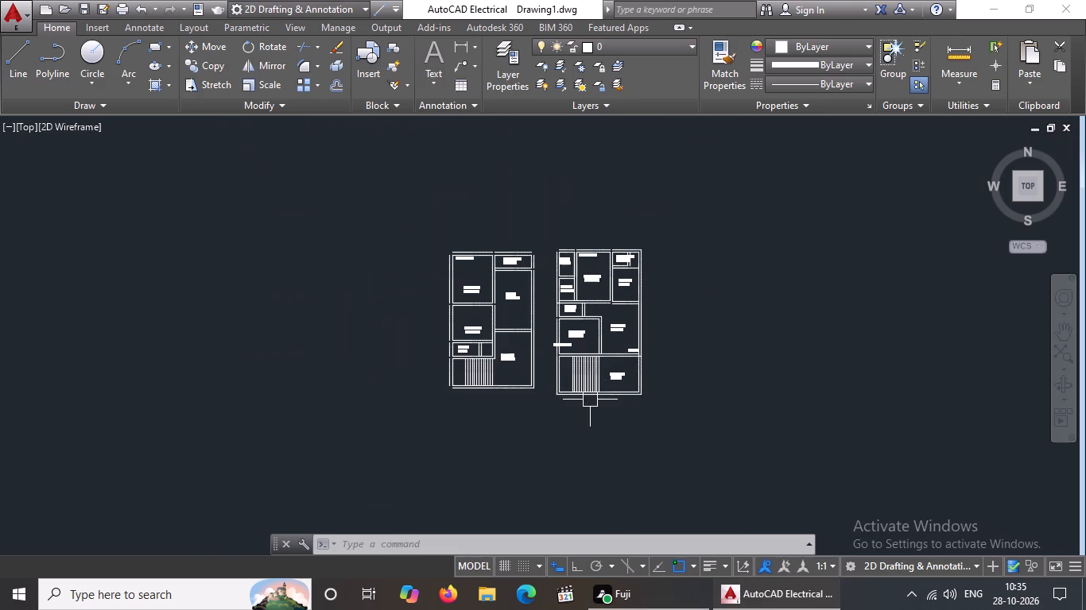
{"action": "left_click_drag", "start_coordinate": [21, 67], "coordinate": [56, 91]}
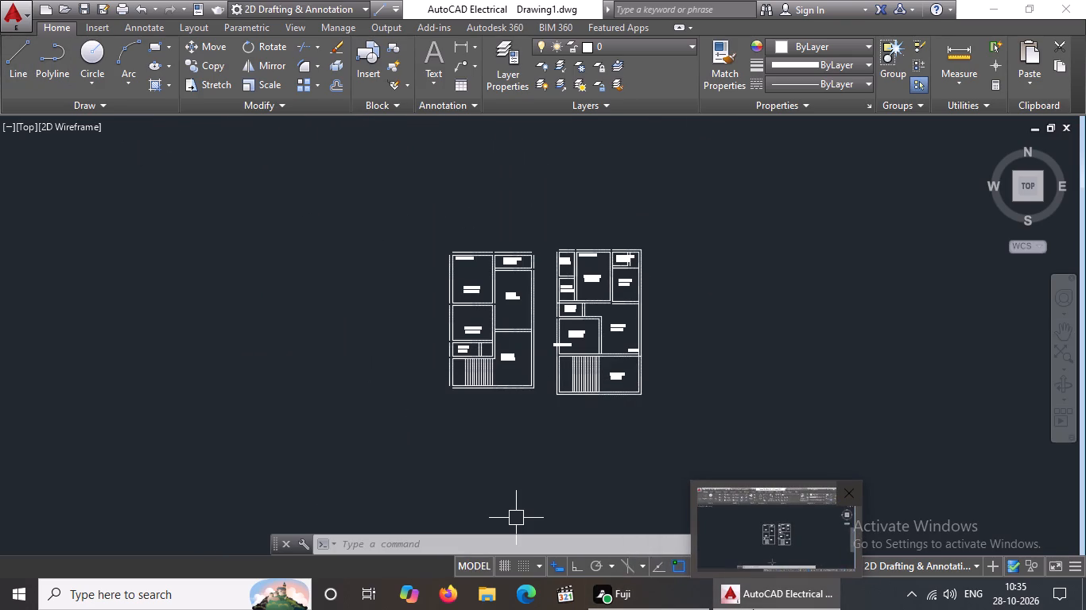
Draw a near-vertical line about 3' long across the wall between the second plan's DRAWING room and BALCONY, just beyond the staircase.
{"action": "scroll", "coordinate": [572, 376], "scroll_direction": "up", "scroll_amount": 3}
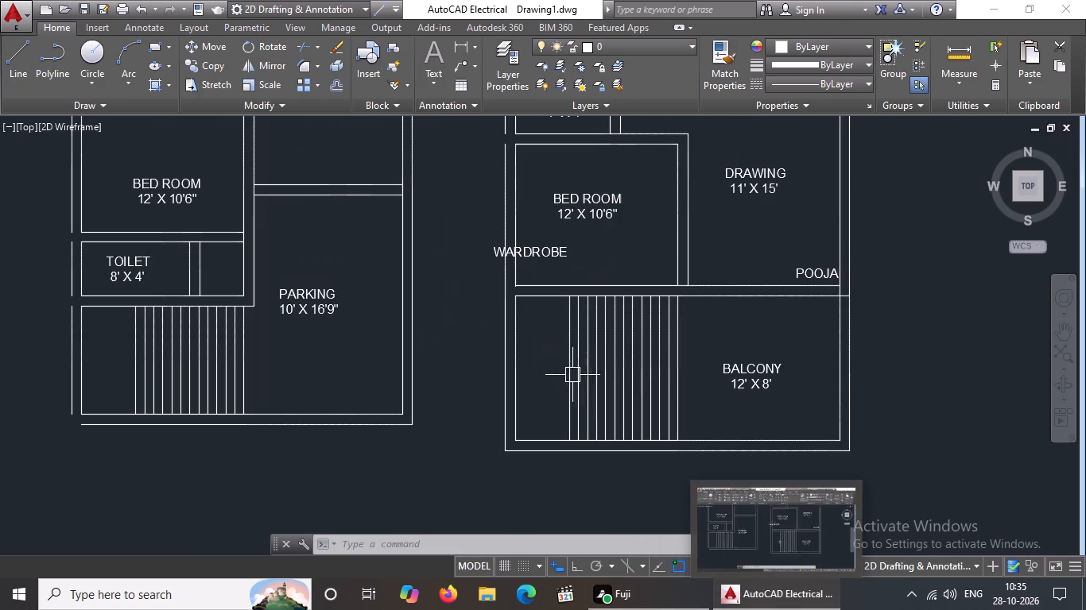
{"action": "left_click", "coordinate": [17, 55]}
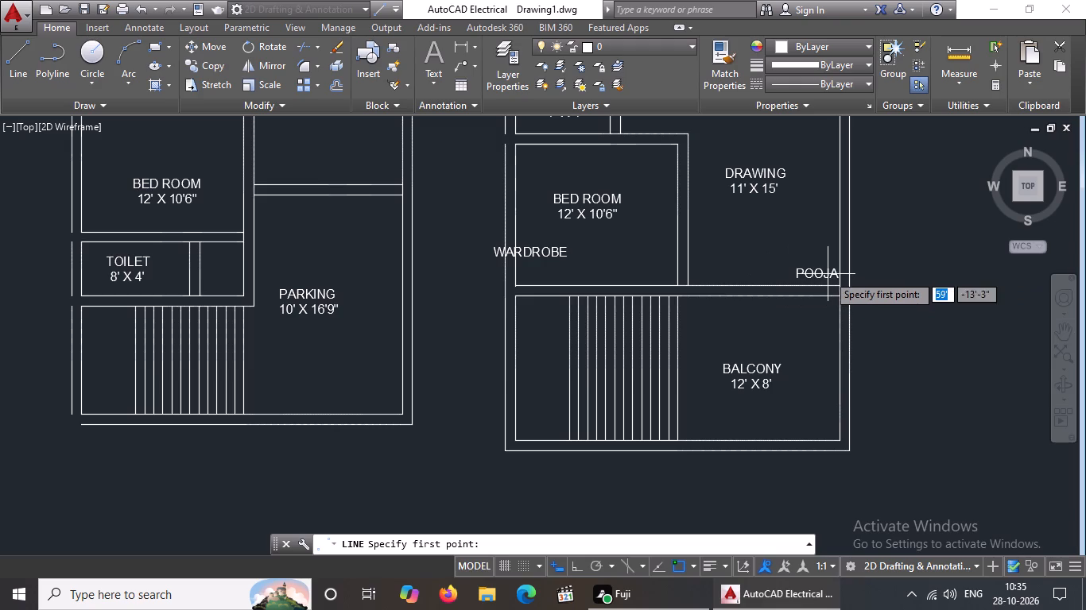
{"action": "scroll", "coordinate": [786, 333], "scroll_direction": "up", "scroll_amount": 1}
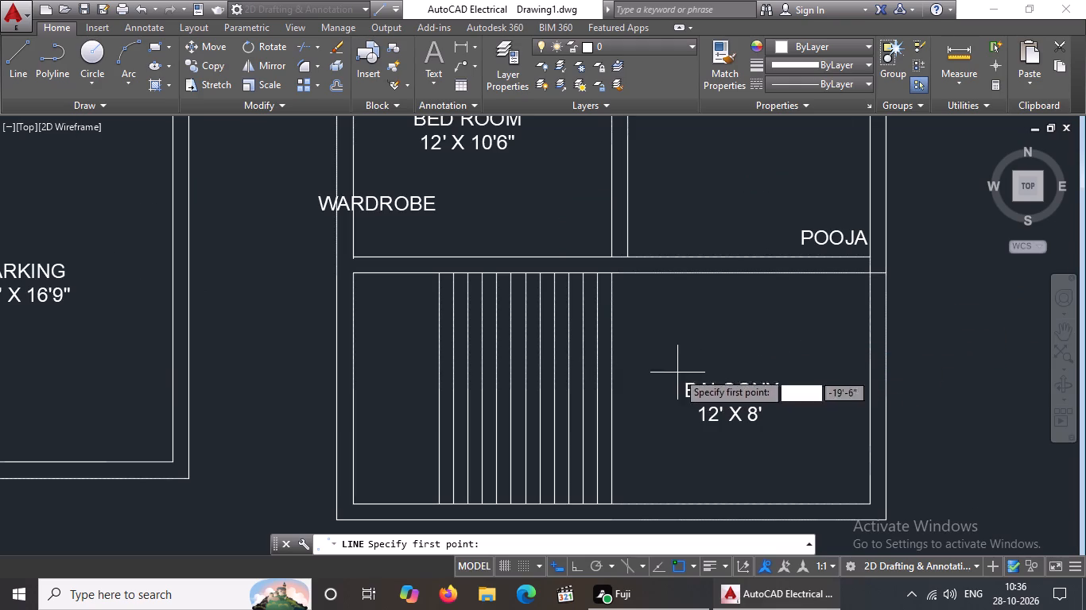
{"action": "left_click", "coordinate": [650, 235]}
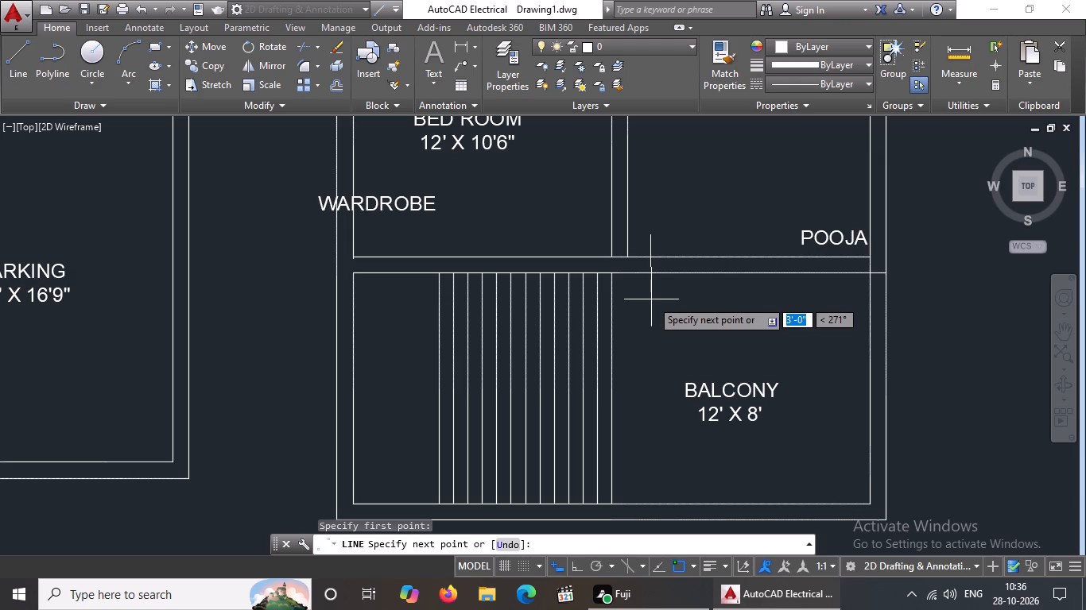
{"action": "left_click", "coordinate": [651, 298]}
{"action": "key", "text": "Escape"}
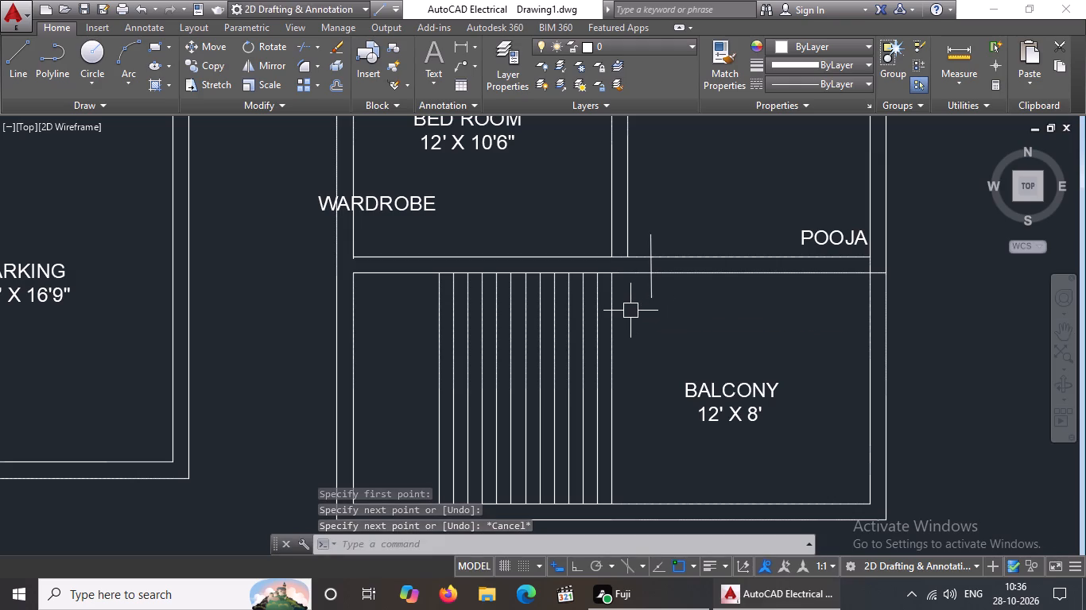
Draw a near-vertical line about 3'1" long across the top wall of the second plan's 12' X 10'6" bedroom, near its right end.
{"action": "scroll", "coordinate": [630, 311], "scroll_direction": "down", "scroll_amount": 1}
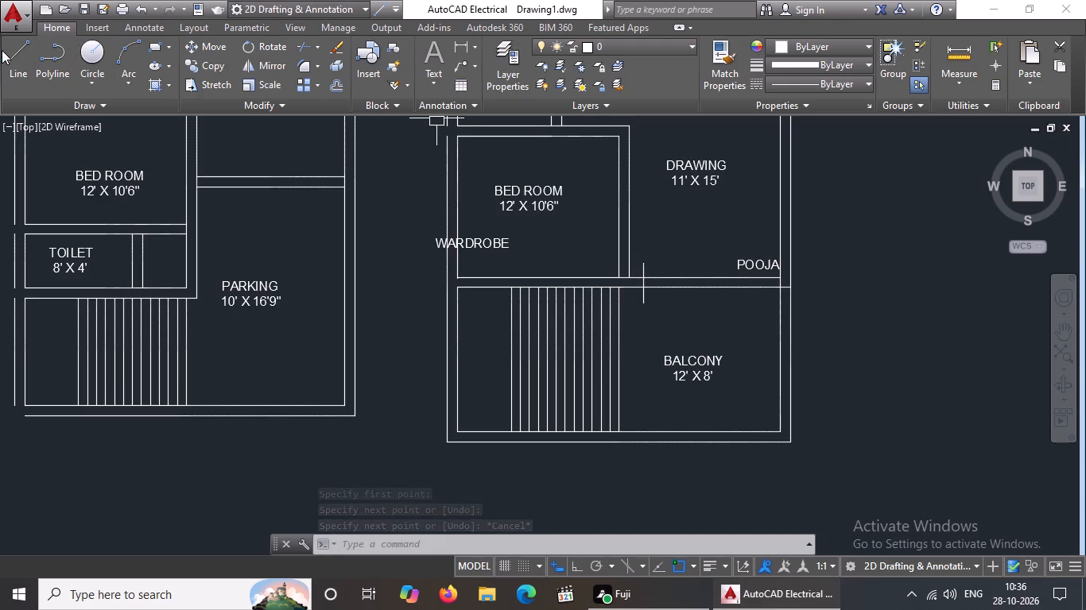
{"action": "left_click", "coordinate": [17, 55]}
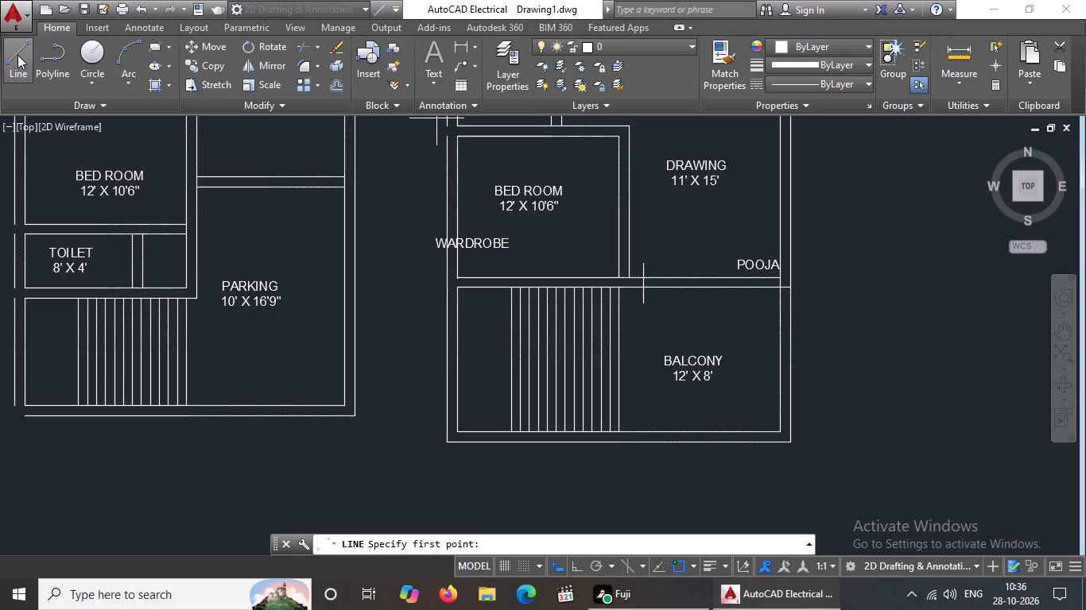
{"action": "scroll", "coordinate": [553, 280], "scroll_direction": "down", "scroll_amount": 3}
{"action": "scroll", "coordinate": [554, 252], "scroll_direction": "up", "scroll_amount": 3}
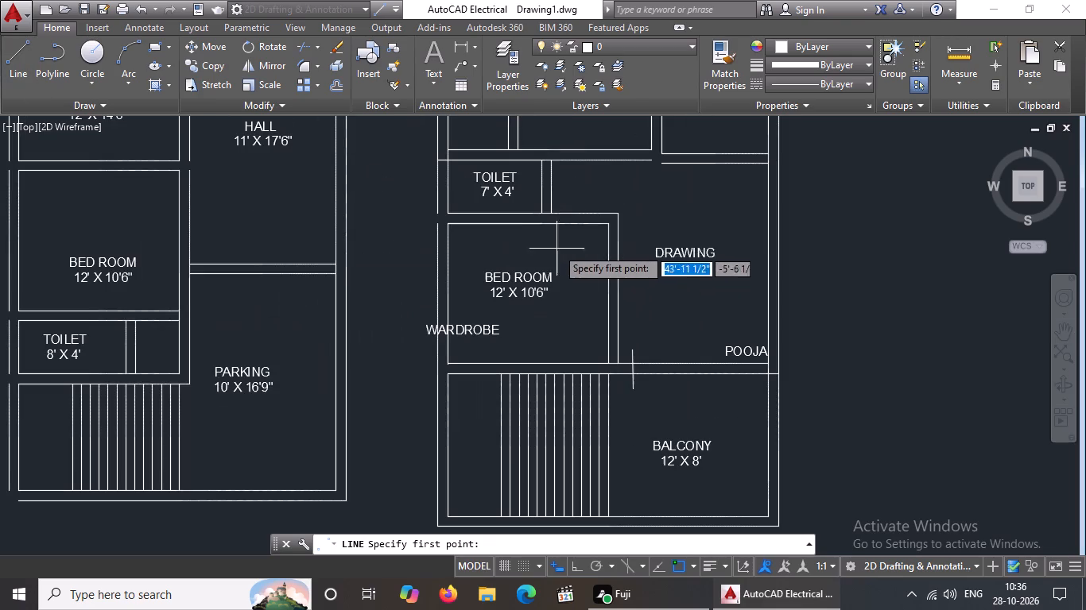
{"action": "left_click", "coordinate": [582, 199]}
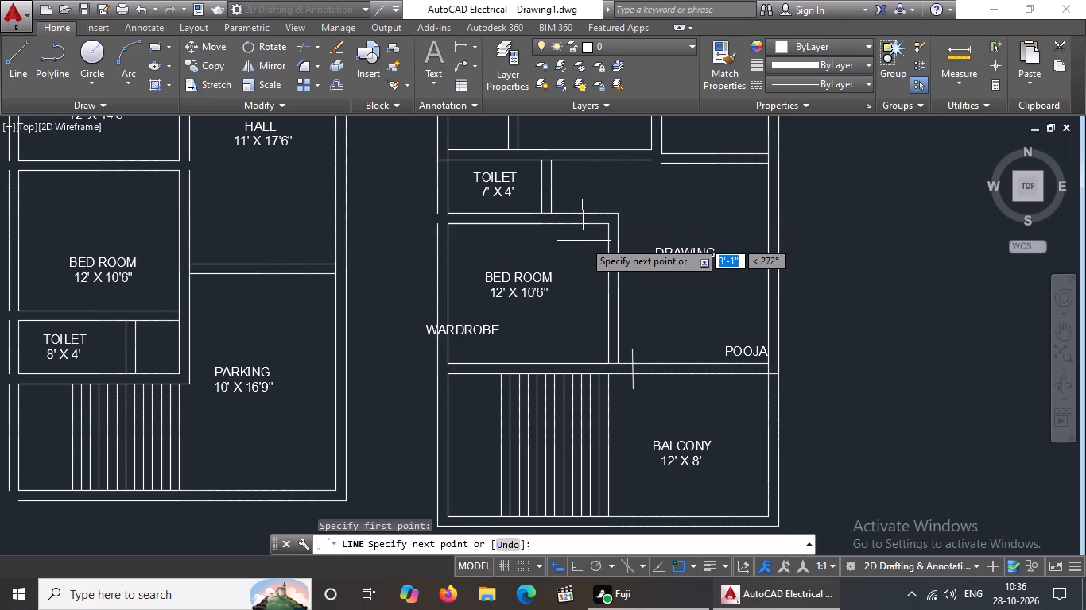
{"action": "left_click", "coordinate": [584, 241]}
{"action": "key", "text": "Escape"}
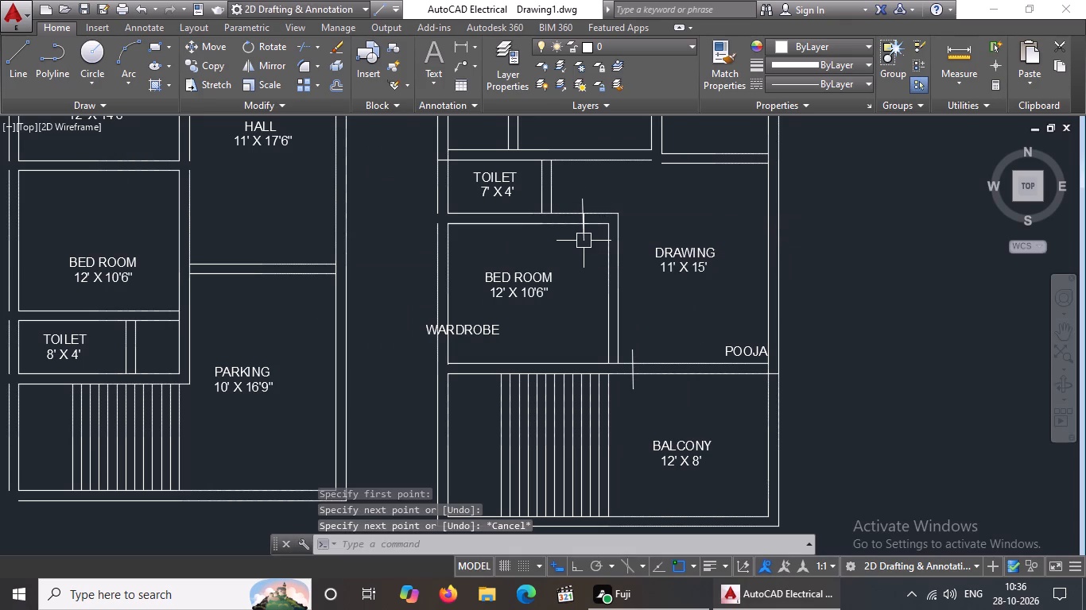
Draw a short slanted line across the bottom wall of the 10' X 14'6" bedroom, near its right end.
{"action": "left_click", "coordinate": [3, 59]}
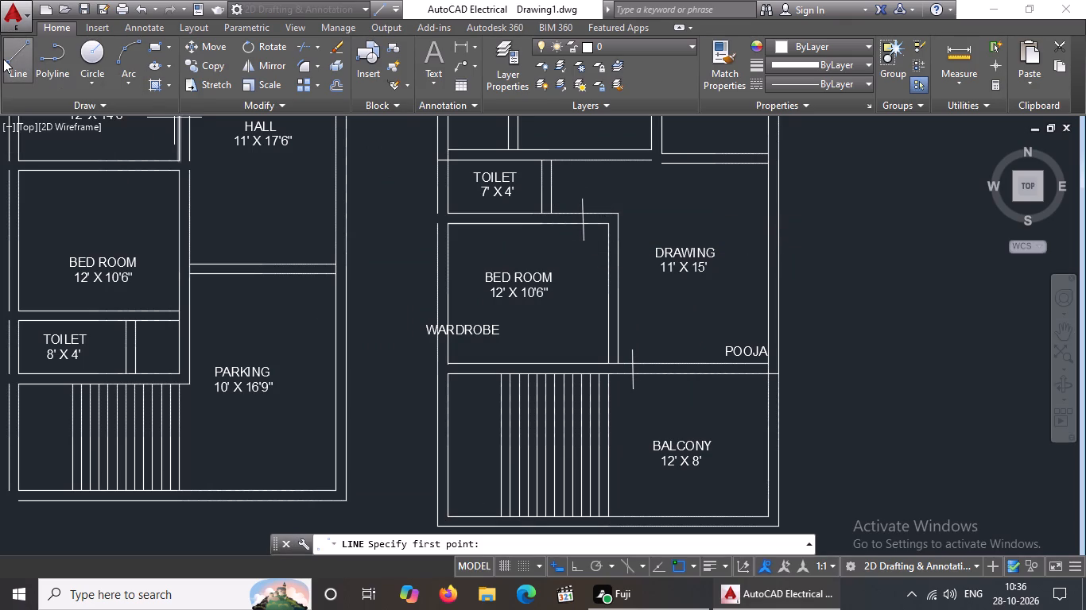
{"action": "left_click", "coordinate": [619, 140]}
{"action": "left_click", "coordinate": [634, 187]}
{"action": "key", "text": "Escape"}
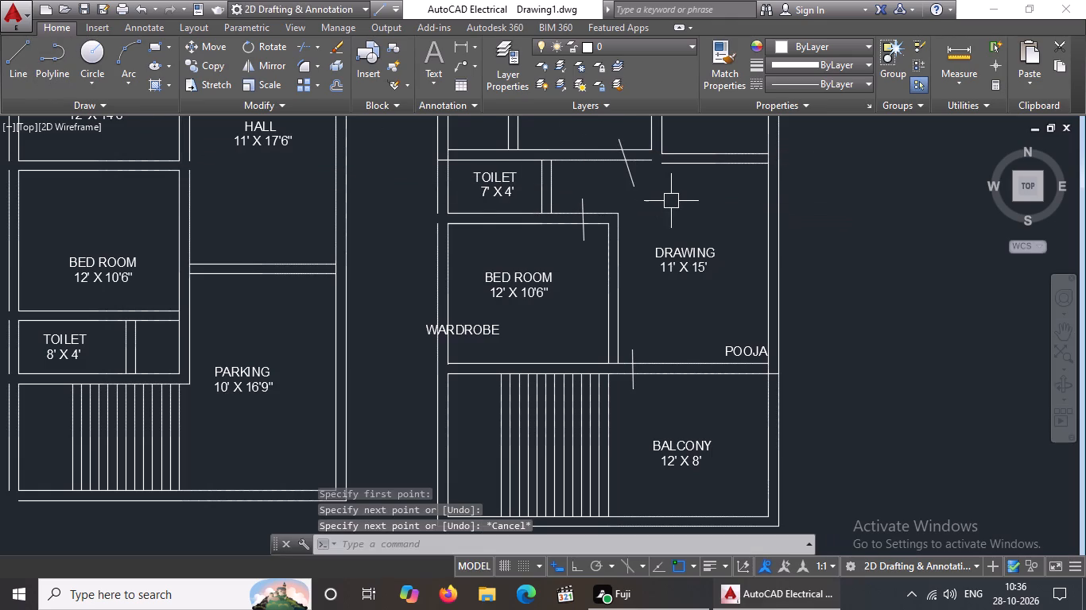
Copy the short slanted line onto the KITCHEN's bottom wall, near its left end.
{"action": "scroll", "coordinate": [671, 201], "scroll_direction": "down", "scroll_amount": 2}
{"action": "scroll", "coordinate": [681, 193], "scroll_direction": "up", "scroll_amount": 2}
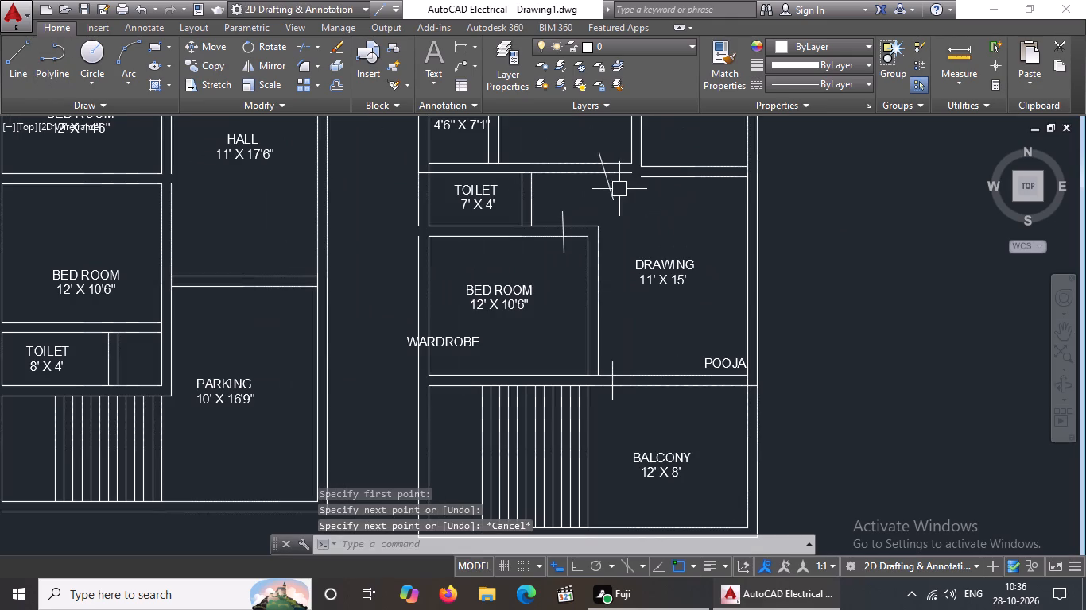
{"action": "left_click", "coordinate": [614, 195]}
{"action": "left_click", "coordinate": [204, 62]}
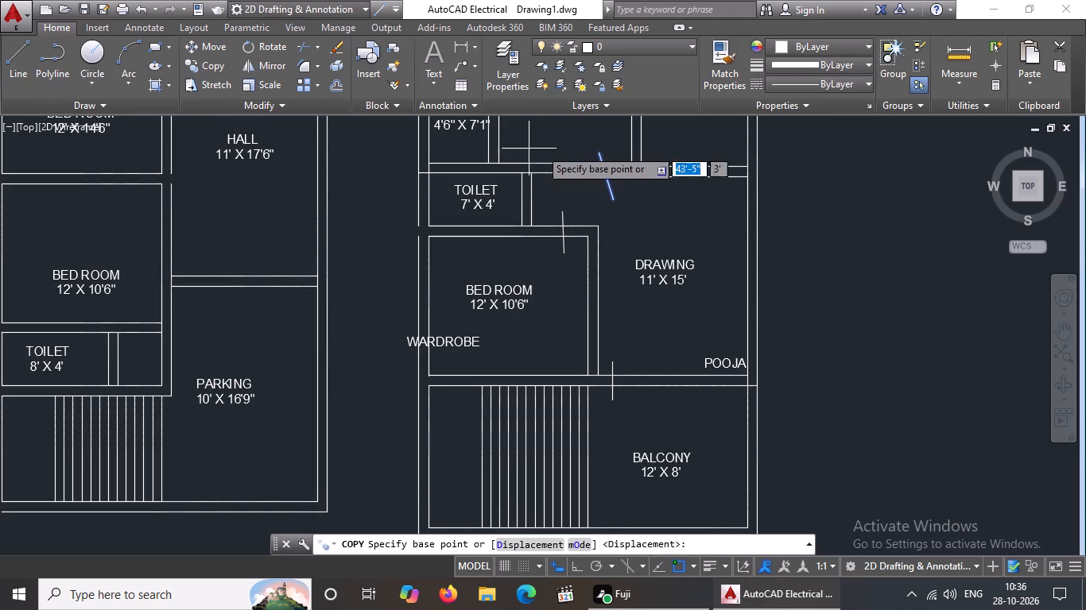
{"action": "left_click", "coordinate": [611, 190]}
{"action": "left_click", "coordinate": [666, 188]}
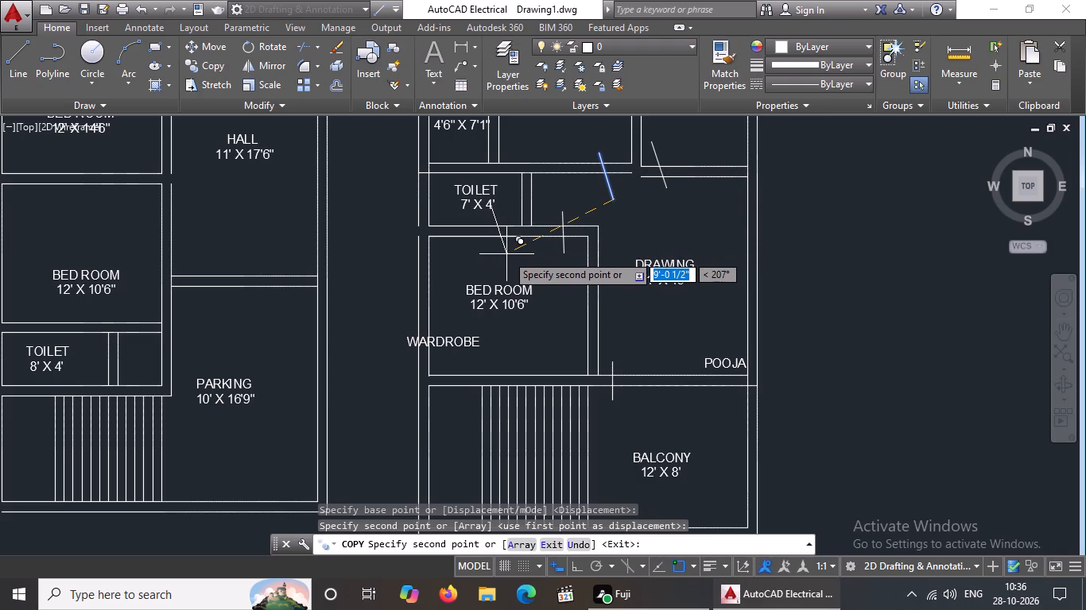
Place four more copies in the first plan: on both bedrooms' right walls, the WASH AREA and HALL wall, and the HALL and PARKING wall.
{"action": "scroll", "coordinate": [513, 253], "scroll_direction": "down", "scroll_amount": 2}
{"action": "scroll", "coordinate": [360, 194], "scroll_direction": "up", "scroll_amount": 2}
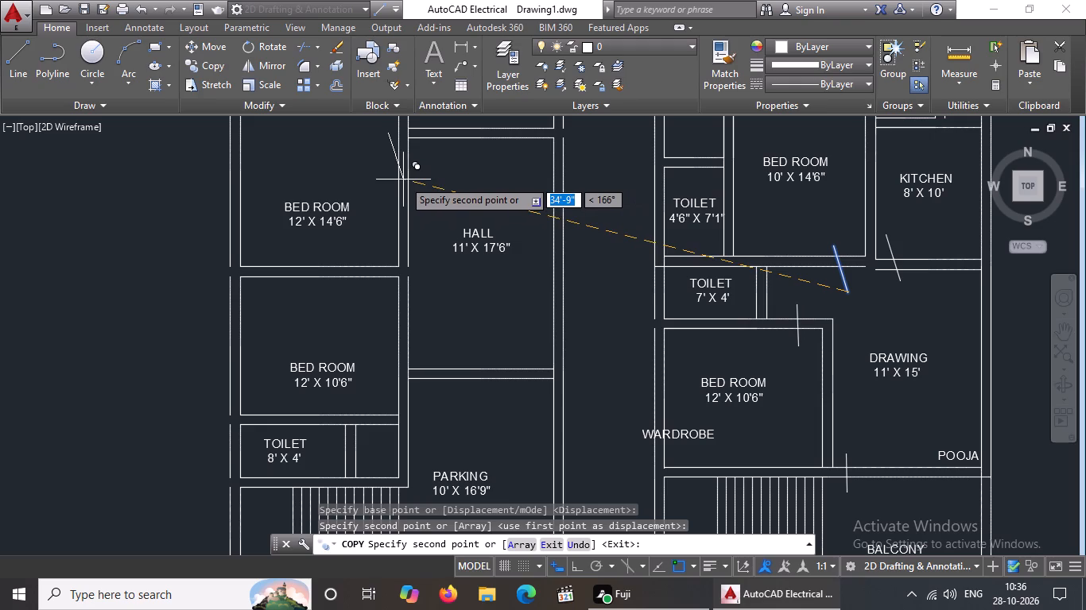
{"action": "left_click", "coordinate": [403, 180]}
{"action": "scroll", "coordinate": [438, 194], "scroll_direction": "down", "scroll_amount": 2}
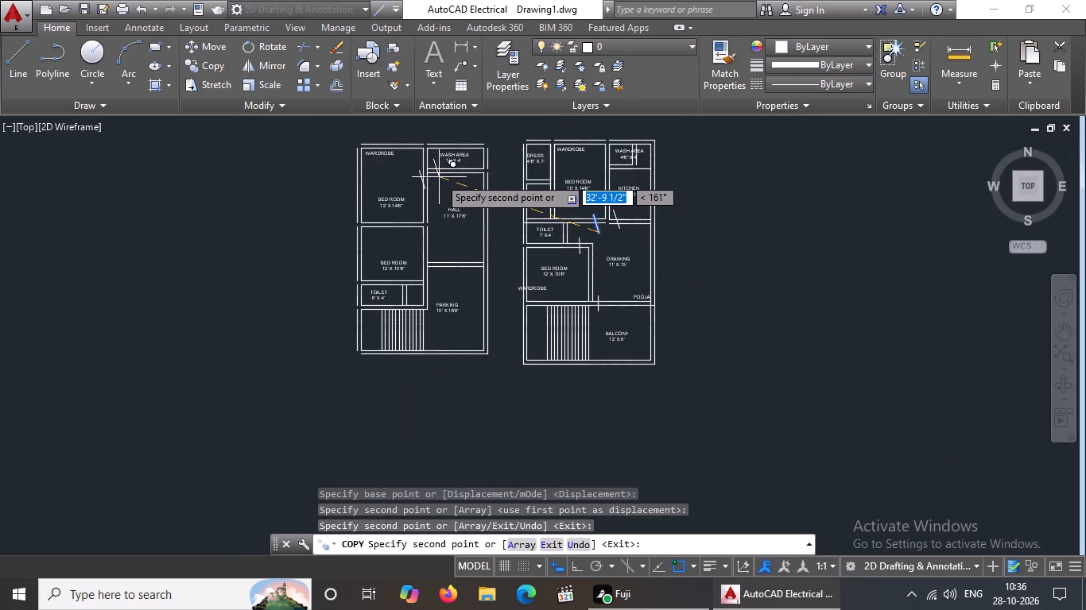
{"action": "left_click", "coordinate": [439, 177]}
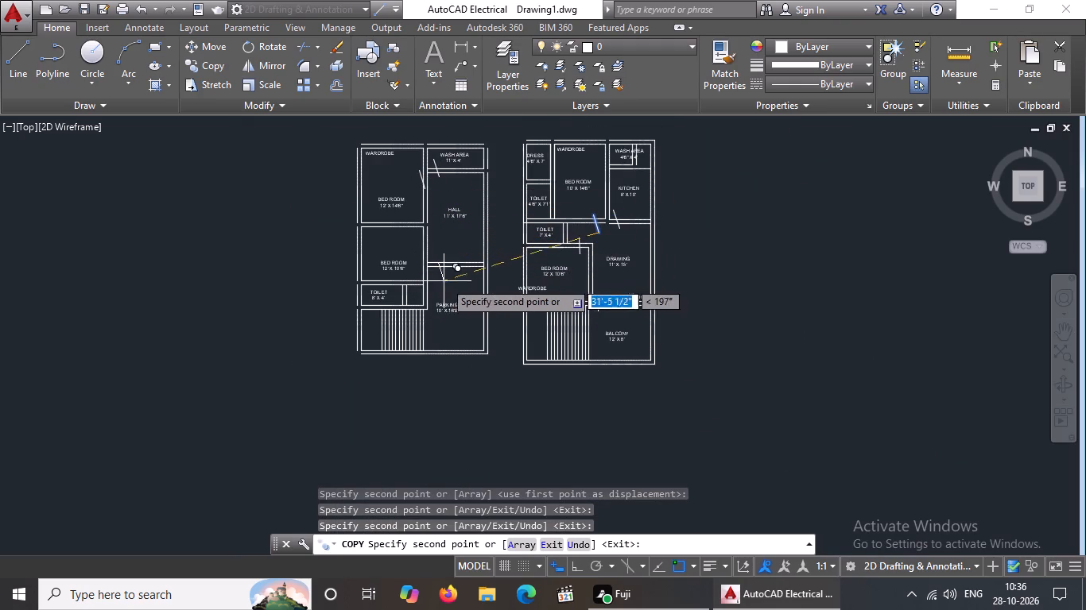
{"action": "left_click", "coordinate": [443, 271]}
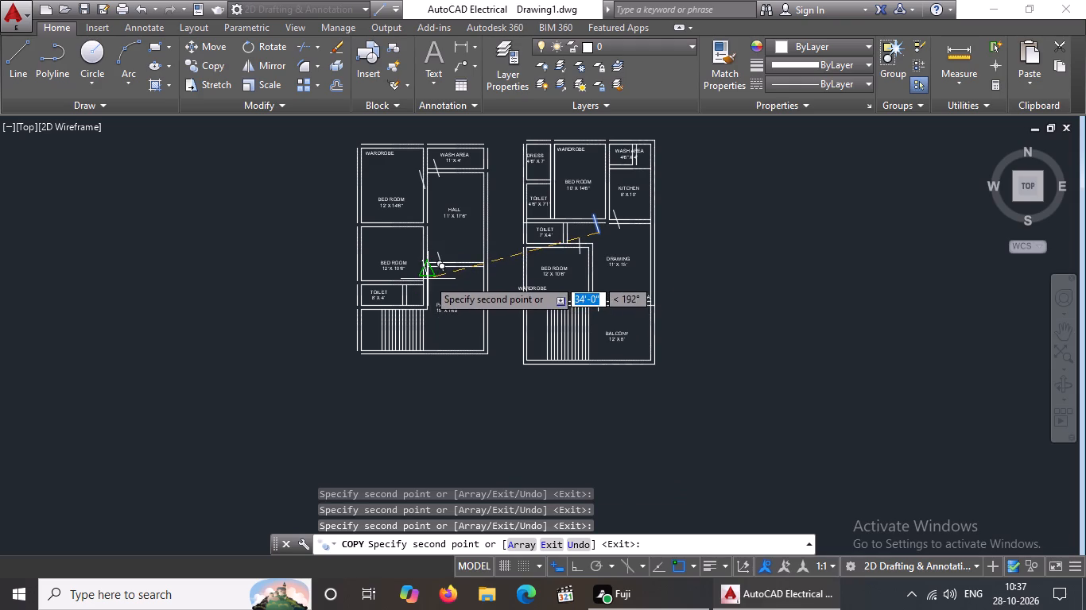
{"action": "left_click", "coordinate": [428, 278]}
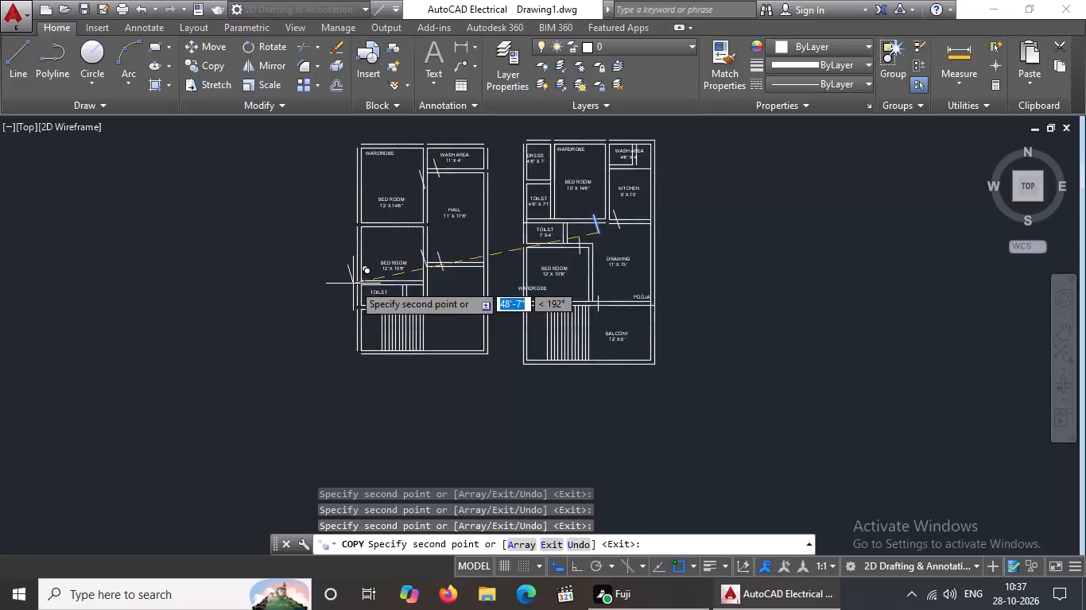
{"action": "scroll", "coordinate": [353, 284], "scroll_direction": "down", "scroll_amount": 1}
{"action": "scroll", "coordinate": [444, 191], "scroll_direction": "up", "scroll_amount": 1}
{"action": "key", "text": "Escape"}
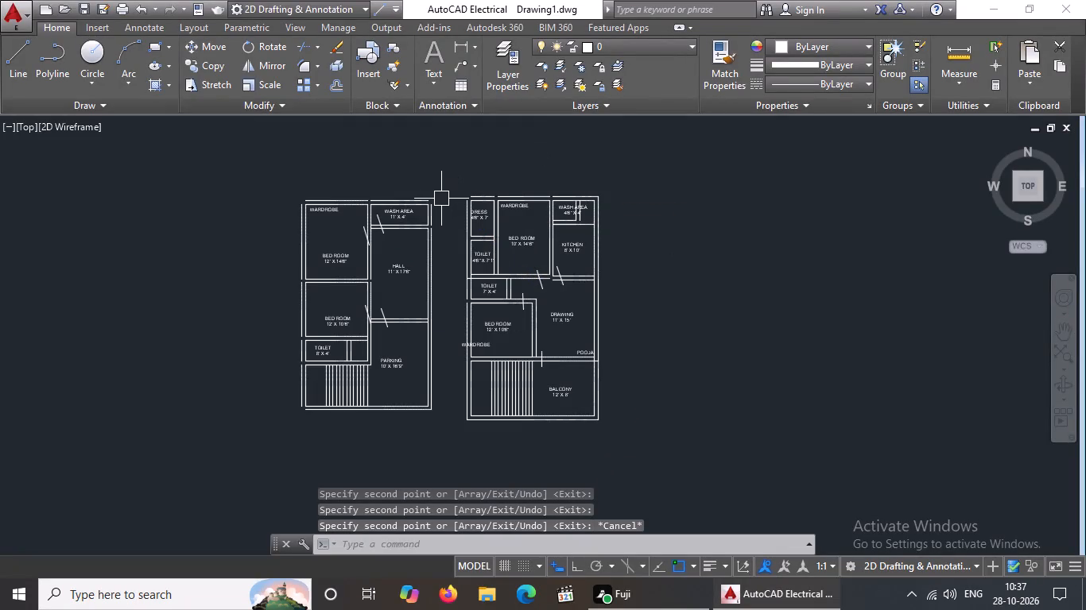
Move the entire first floor plan slightly down and to the left, away from the second plan.
{"action": "left_click", "coordinate": [233, 172]}
{"action": "left_click", "coordinate": [443, 454]}
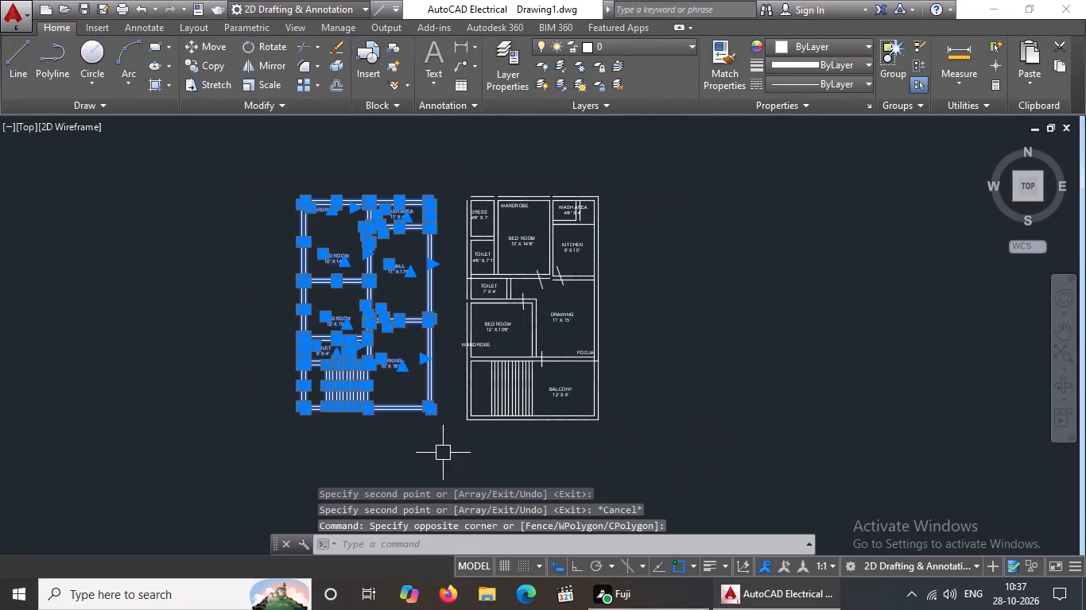
{"action": "left_click", "coordinate": [204, 48]}
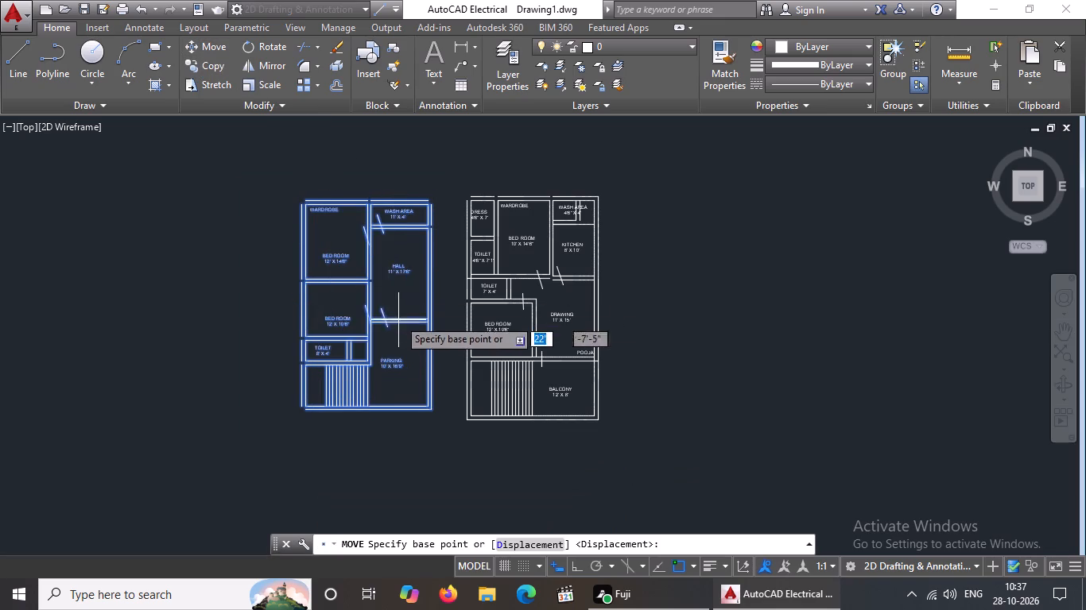
{"action": "left_click", "coordinate": [394, 298]}
{"action": "left_click", "coordinate": [386, 307]}
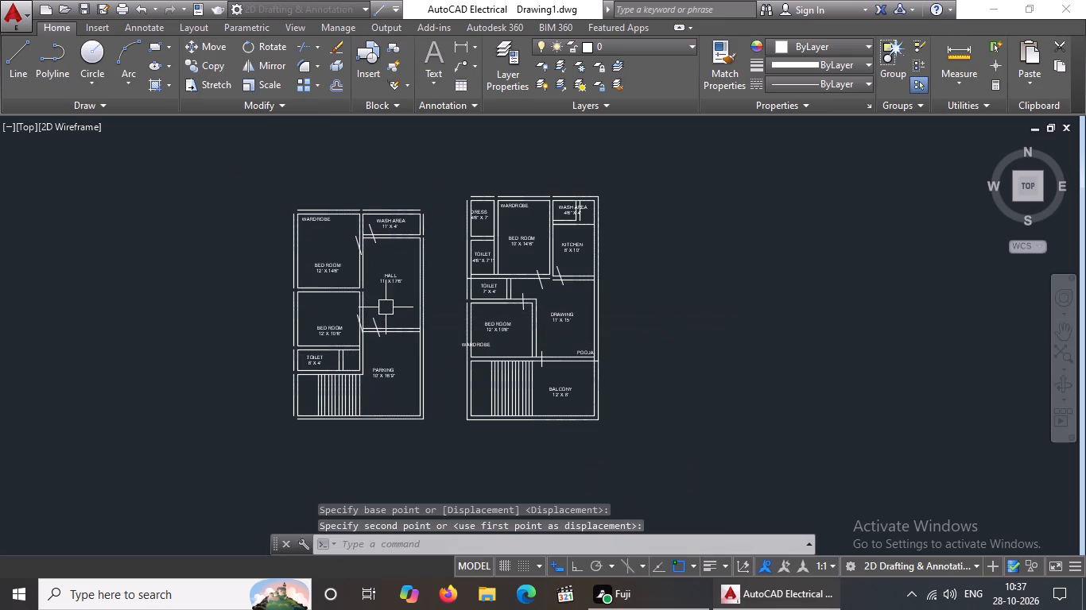
Move the entire second floor plan about 2'5" to the right and slightly down, widening the gap between the plans.
{"action": "left_click_drag", "start_coordinate": [437, 180], "coordinate": [461, 219]}
{"action": "left_click", "coordinate": [642, 475]}
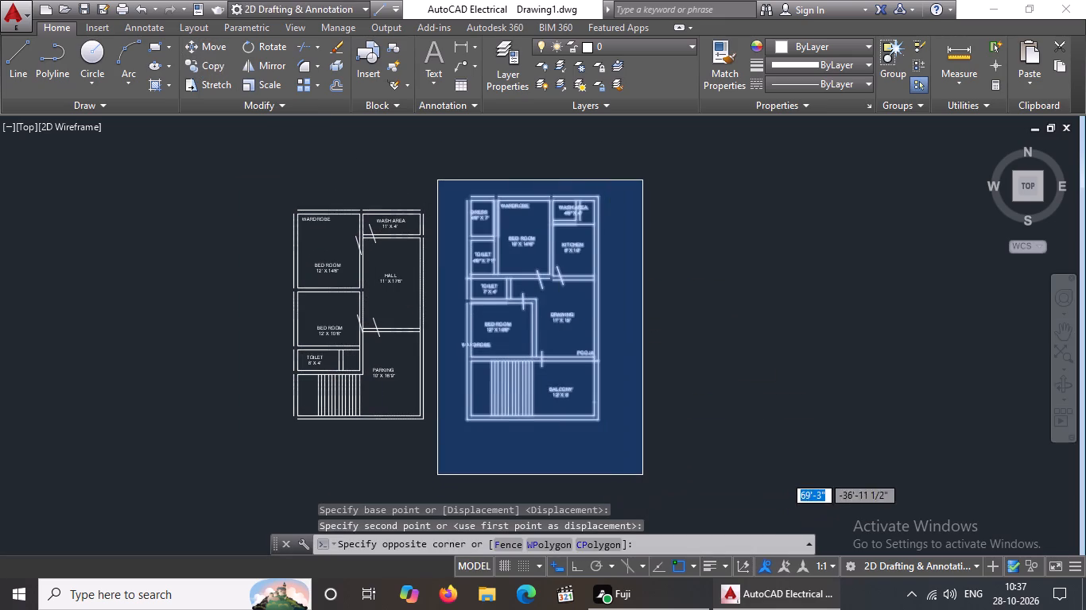
{"action": "left_click", "coordinate": [203, 46]}
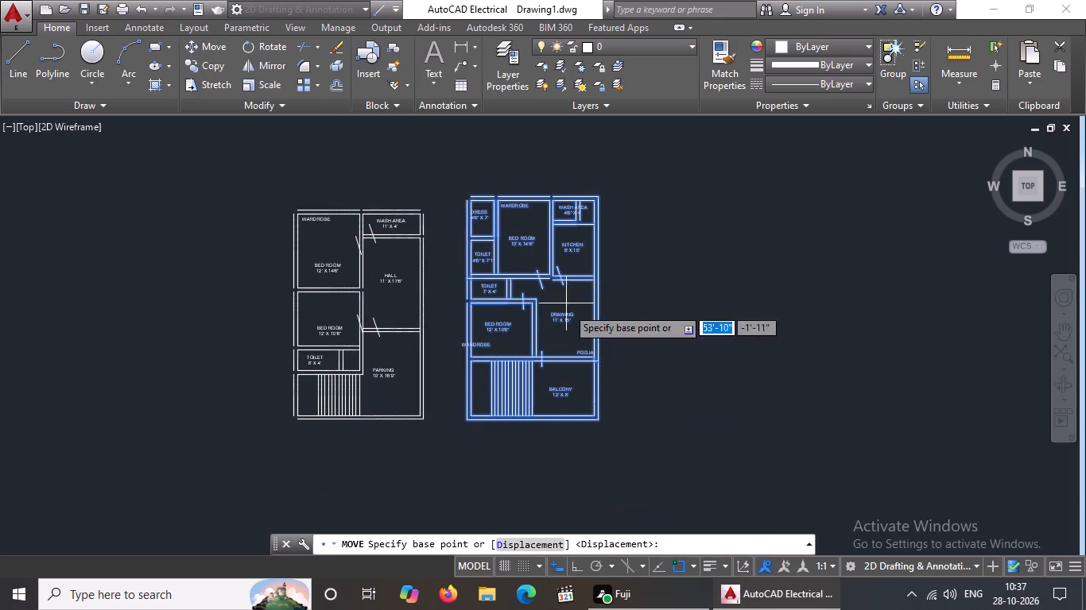
{"action": "left_click", "coordinate": [522, 319]}
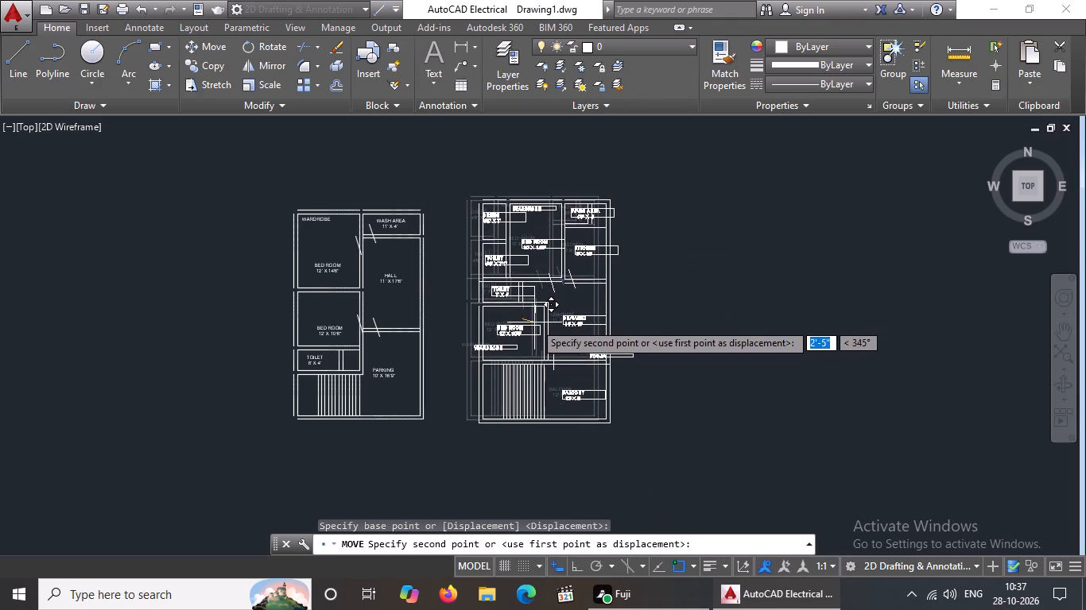
{"action": "left_click", "coordinate": [534, 322]}
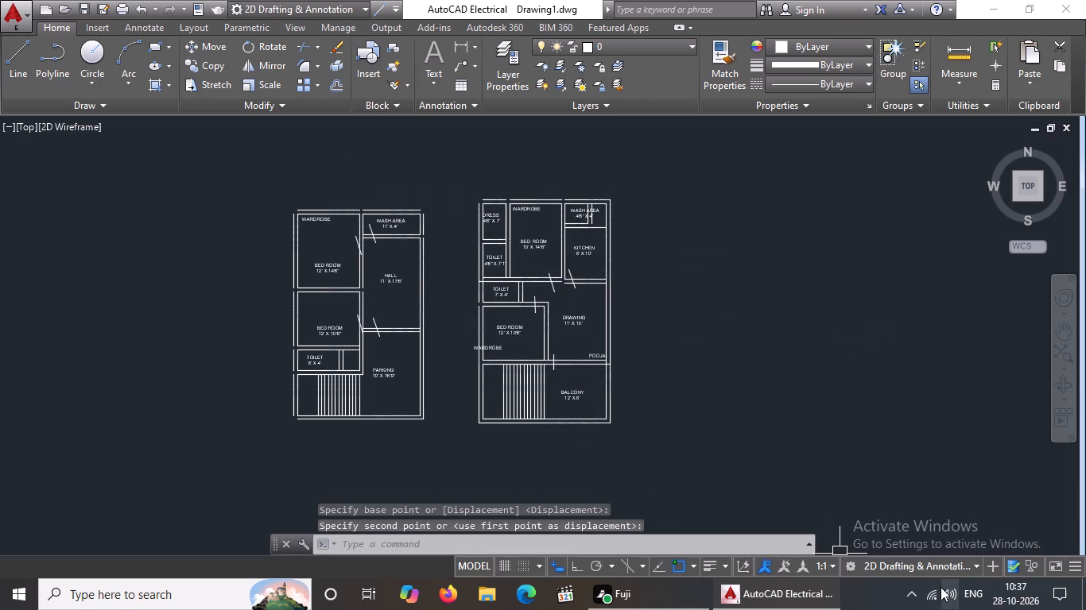
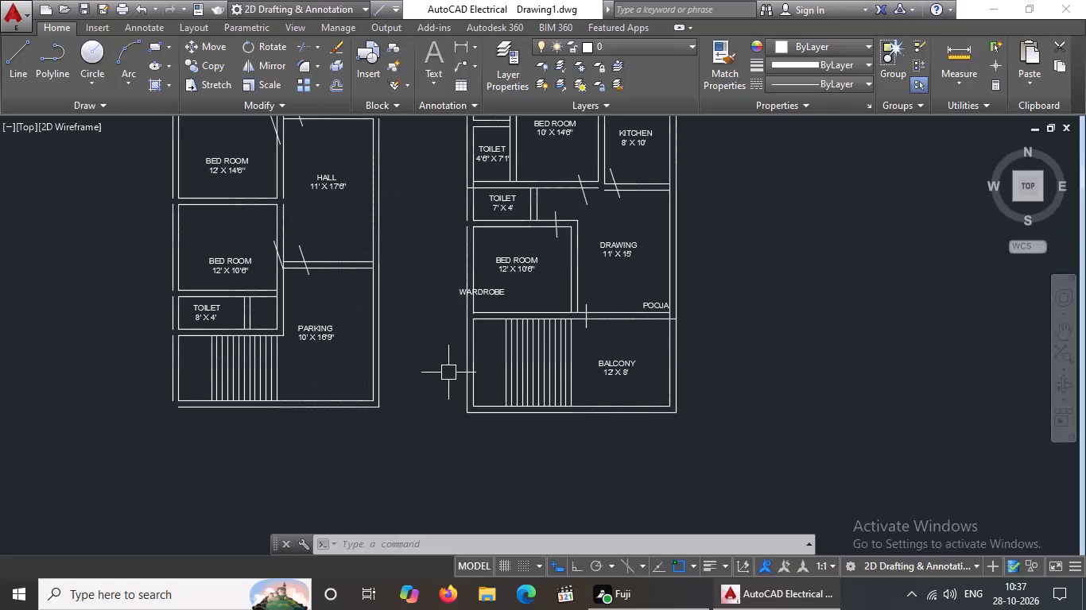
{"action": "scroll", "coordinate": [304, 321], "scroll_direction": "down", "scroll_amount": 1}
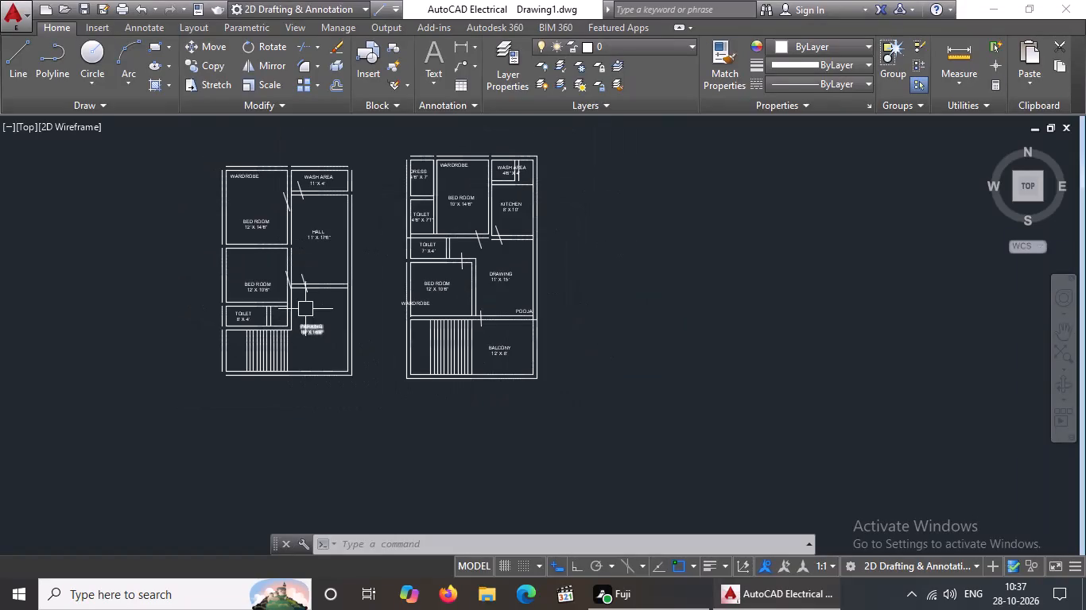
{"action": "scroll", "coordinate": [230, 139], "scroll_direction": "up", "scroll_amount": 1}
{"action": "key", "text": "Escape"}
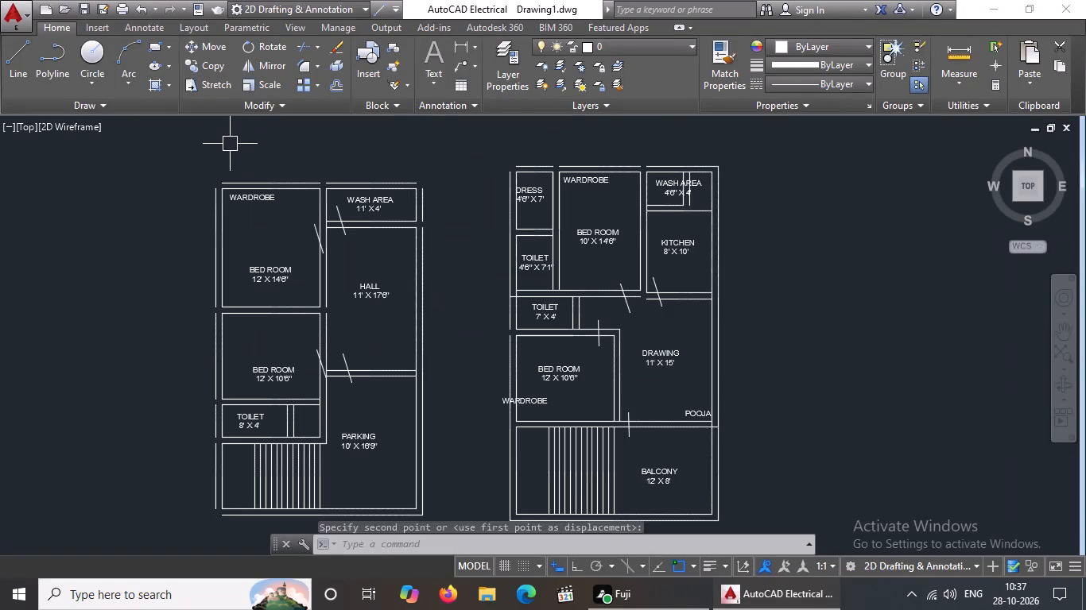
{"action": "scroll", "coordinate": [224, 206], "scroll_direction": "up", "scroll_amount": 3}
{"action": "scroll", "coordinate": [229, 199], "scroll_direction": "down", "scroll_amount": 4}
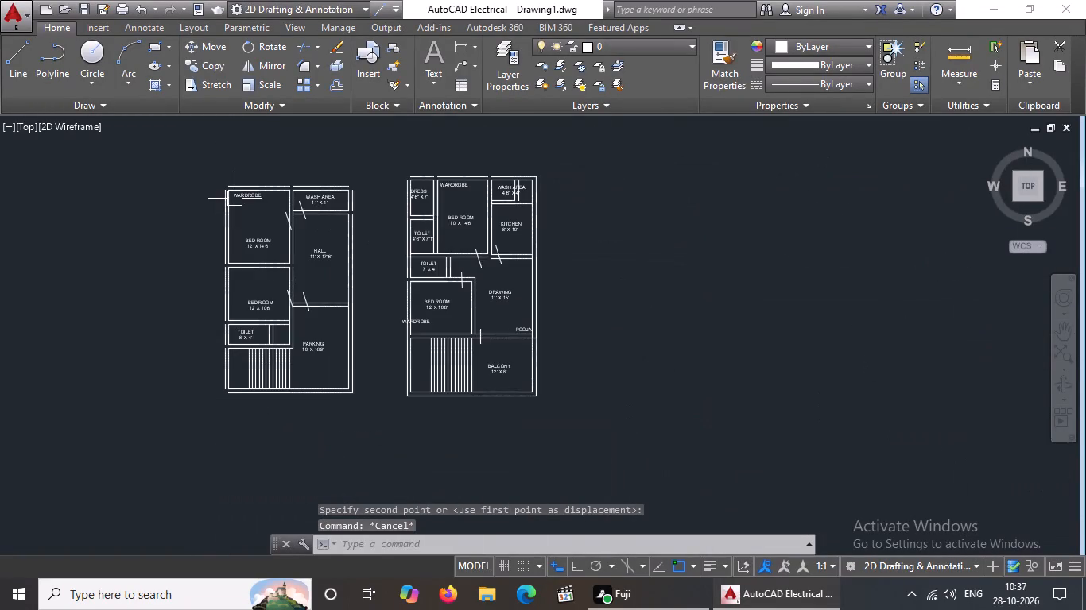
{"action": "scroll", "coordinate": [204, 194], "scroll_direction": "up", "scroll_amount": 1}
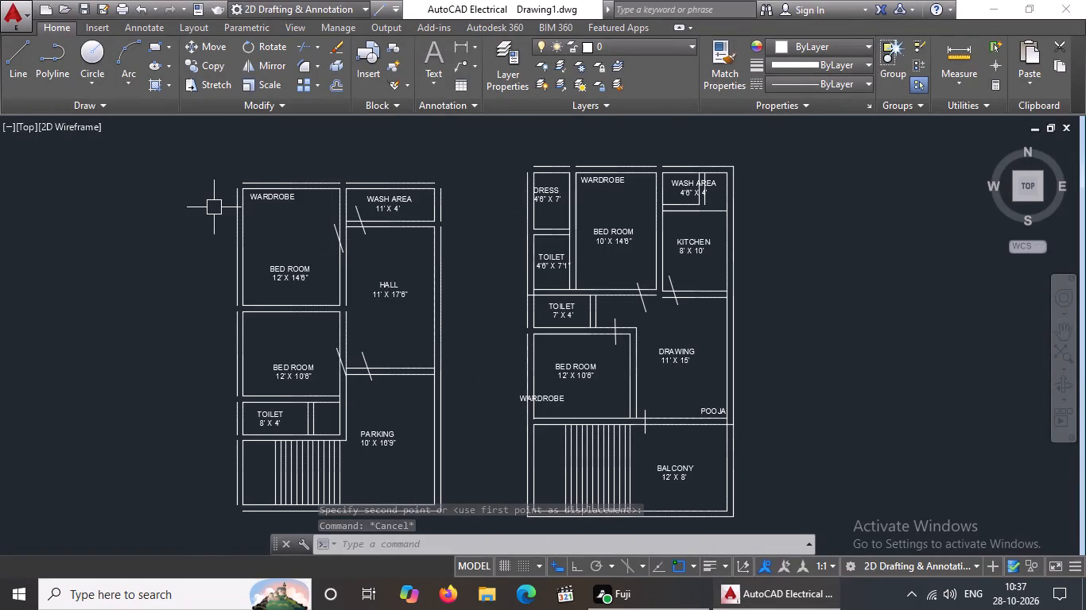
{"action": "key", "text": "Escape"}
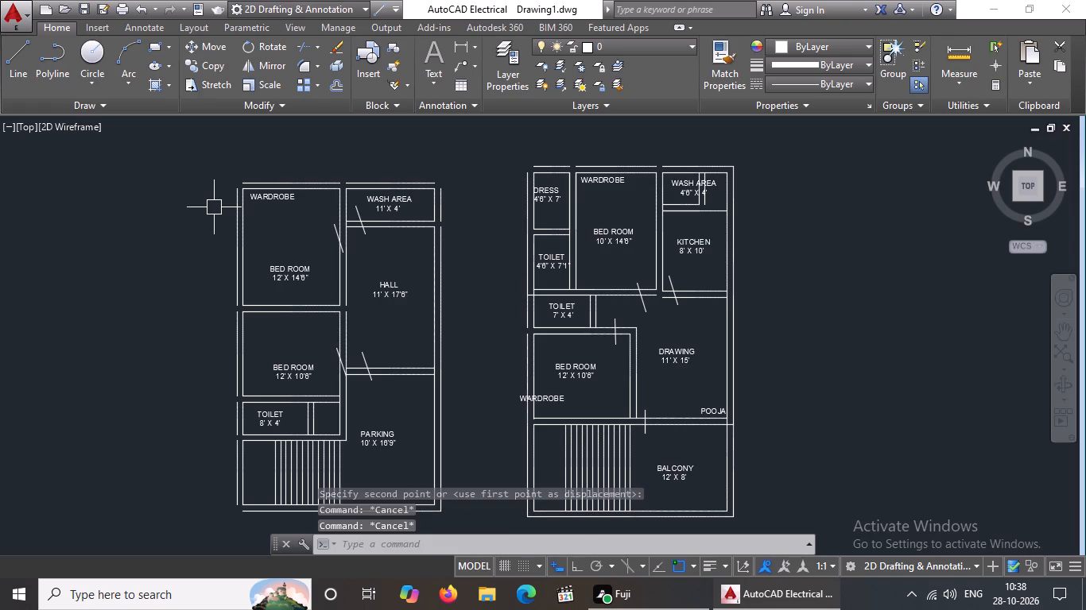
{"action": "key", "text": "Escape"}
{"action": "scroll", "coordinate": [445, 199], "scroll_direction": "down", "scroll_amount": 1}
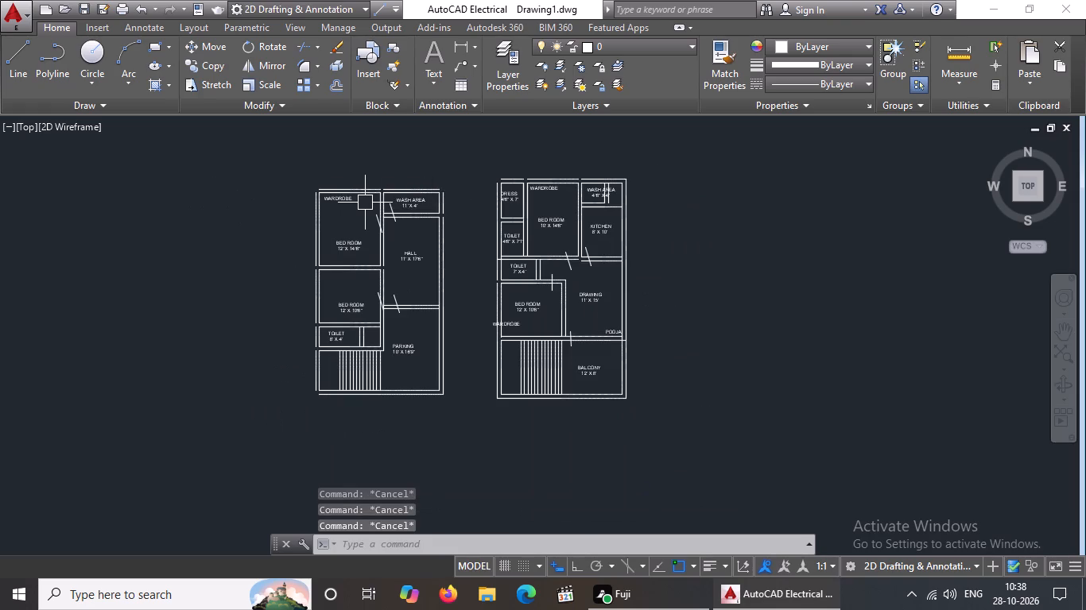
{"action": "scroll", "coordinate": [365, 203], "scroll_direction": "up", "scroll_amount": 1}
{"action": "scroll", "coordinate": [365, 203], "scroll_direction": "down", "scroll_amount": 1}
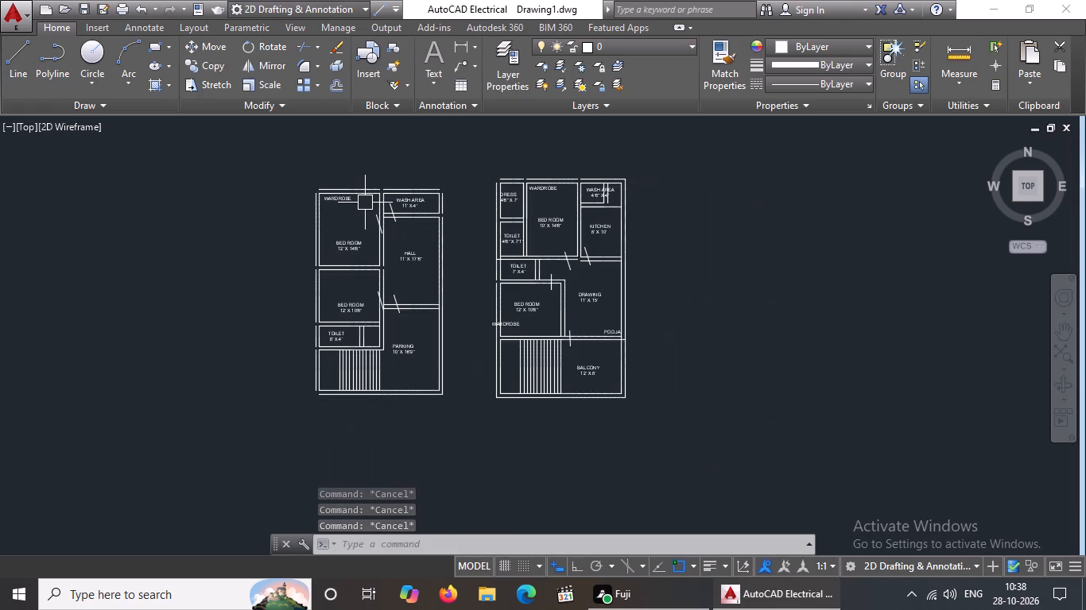
Fillet the outer left and top wall lines of the first plan's upper-left bedroom into a sharp corner.
{"action": "key", "text": "f"}
{"action": "key", "text": "Return"}
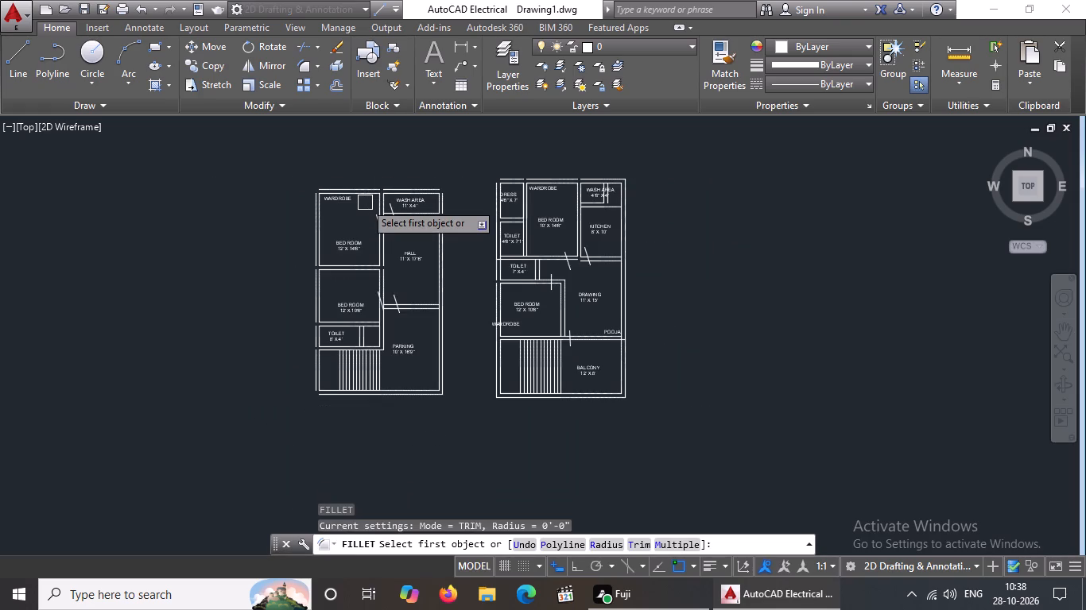
{"action": "scroll", "coordinate": [332, 191], "scroll_direction": "up", "scroll_amount": 3}
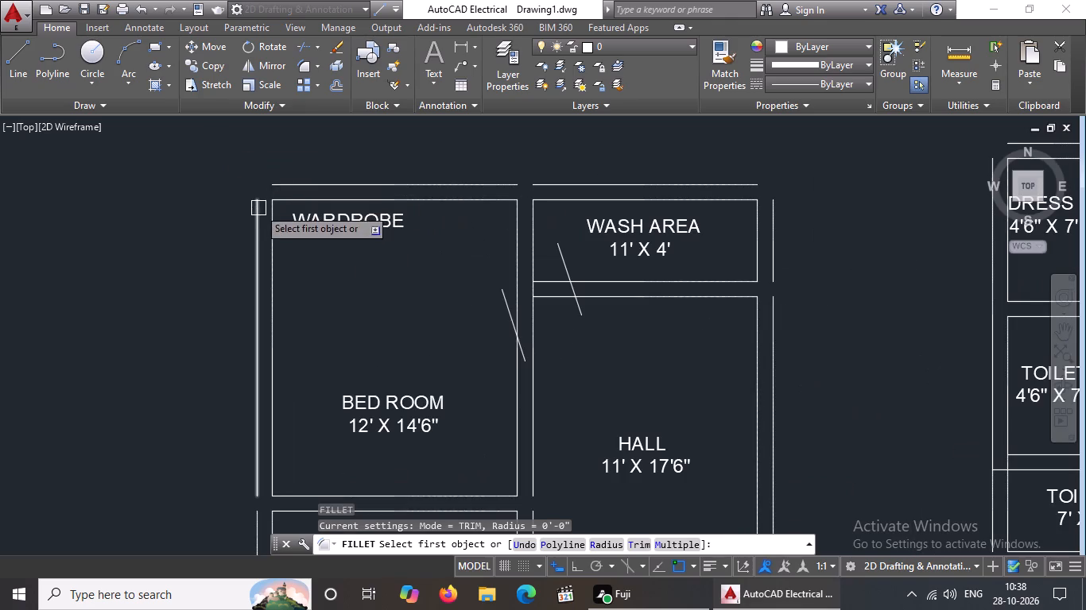
{"action": "left_click", "coordinate": [257, 218]}
{"action": "left_click", "coordinate": [283, 186]}
{"action": "scroll", "coordinate": [331, 199], "scroll_direction": "down", "scroll_amount": 5}
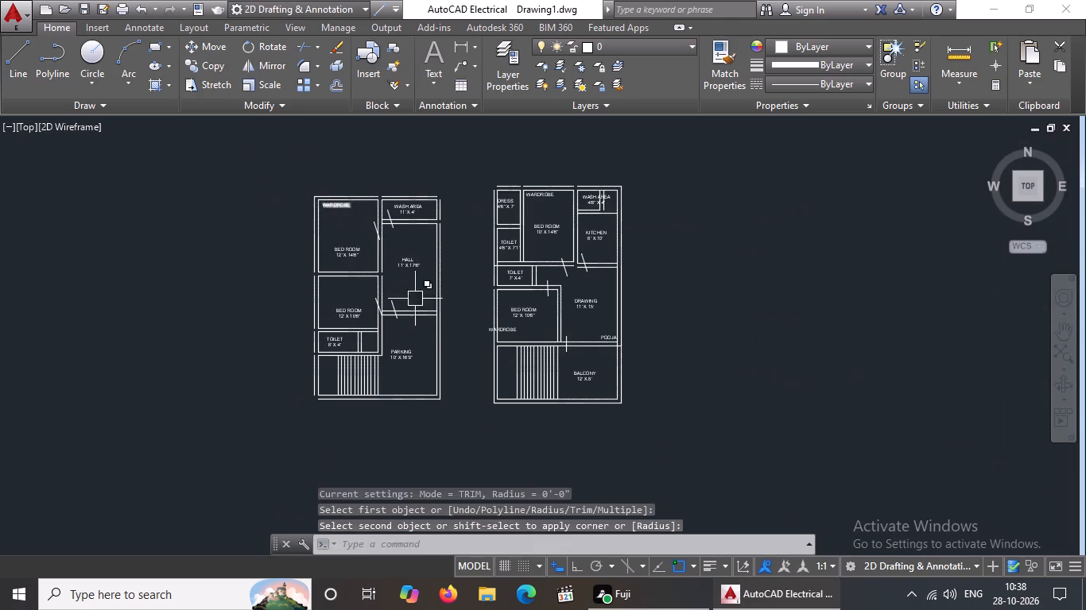
{"action": "key", "text": "Escape"}
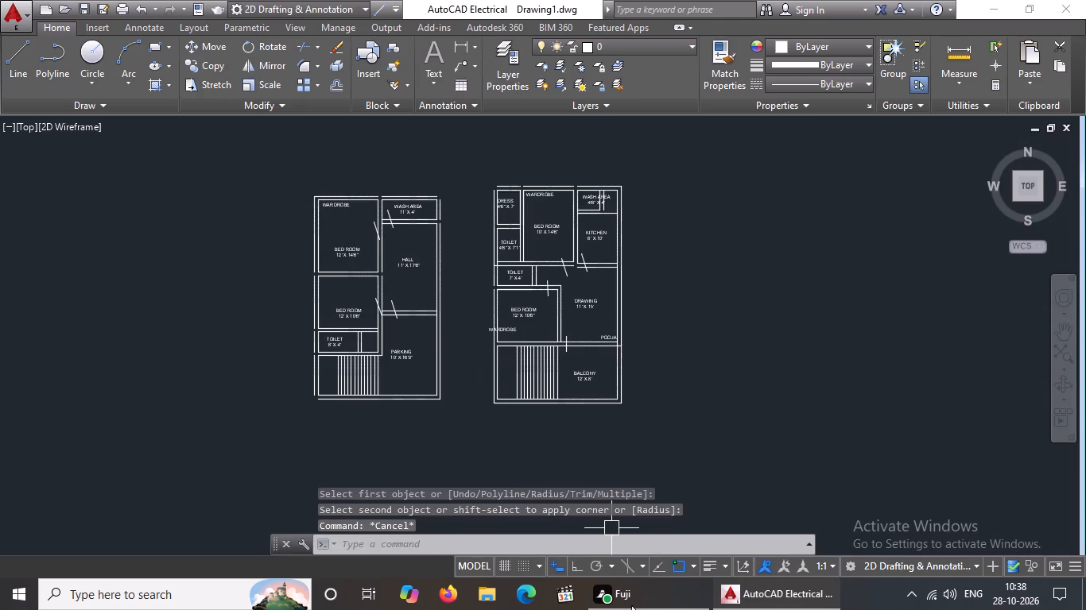
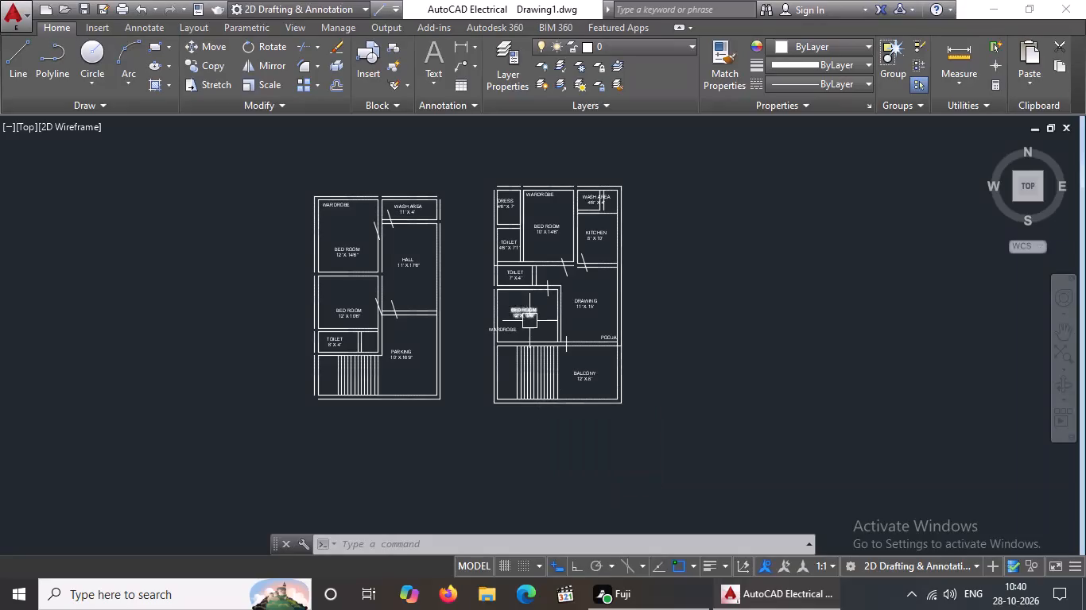
Extend the first plan's outer top wall line above the 12' X 14'6" bedroom to meet the wash area's outer line.
{"action": "scroll", "coordinate": [525, 343], "scroll_direction": "up", "scroll_amount": 3}
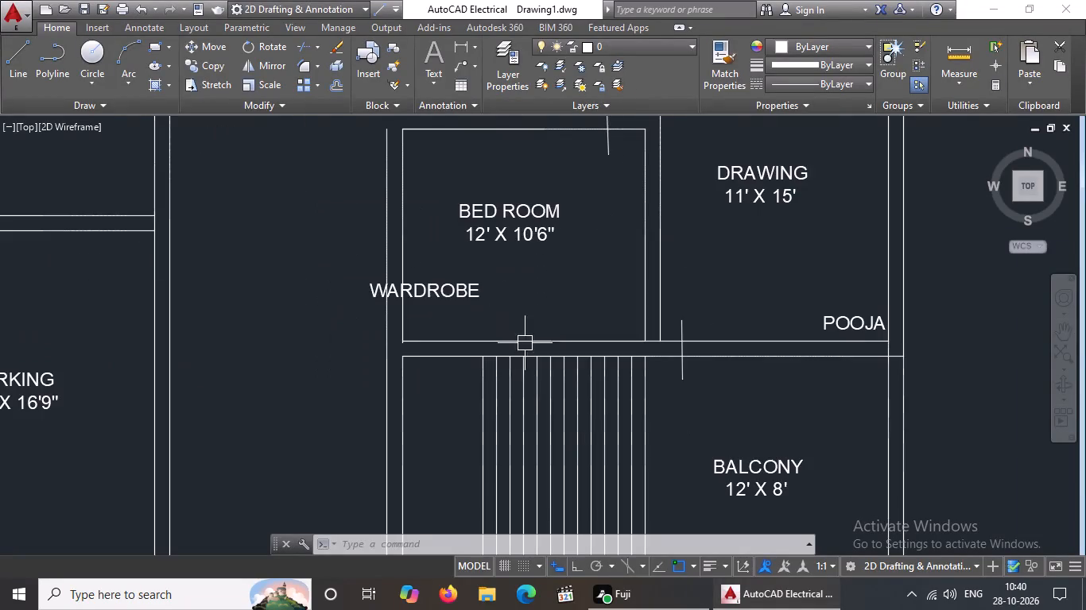
{"action": "scroll", "coordinate": [235, 334], "scroll_direction": "down", "scroll_amount": 2}
{"action": "middle_click_drag", "start_coordinate": [144, 274], "coordinate": [257, 457]}
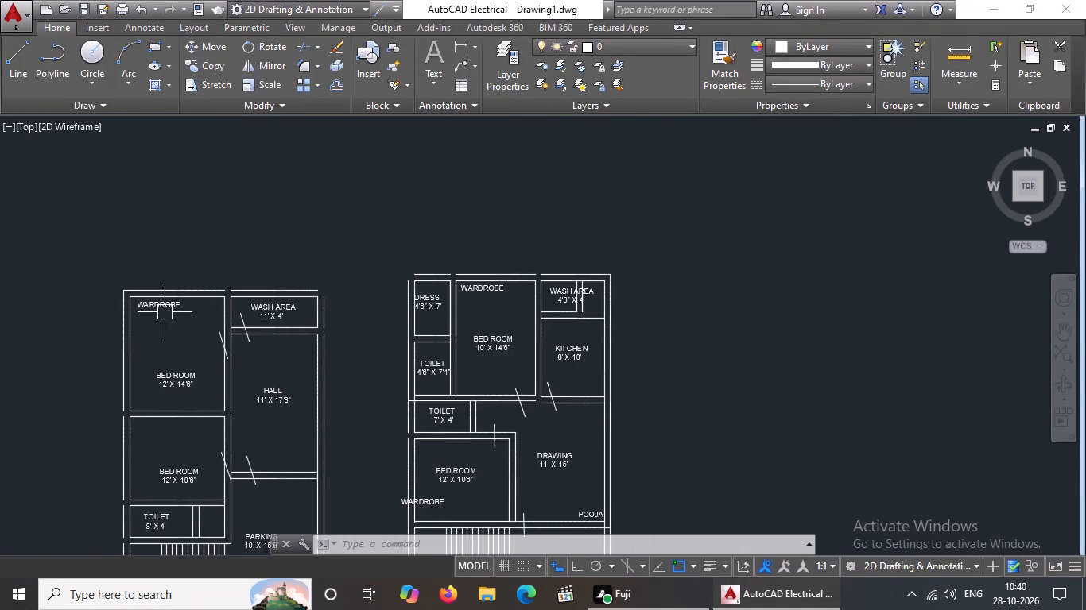
{"action": "scroll", "coordinate": [134, 303], "scroll_direction": "up", "scroll_amount": 4}
{"action": "scroll", "coordinate": [181, 286], "scroll_direction": "down", "scroll_amount": 2}
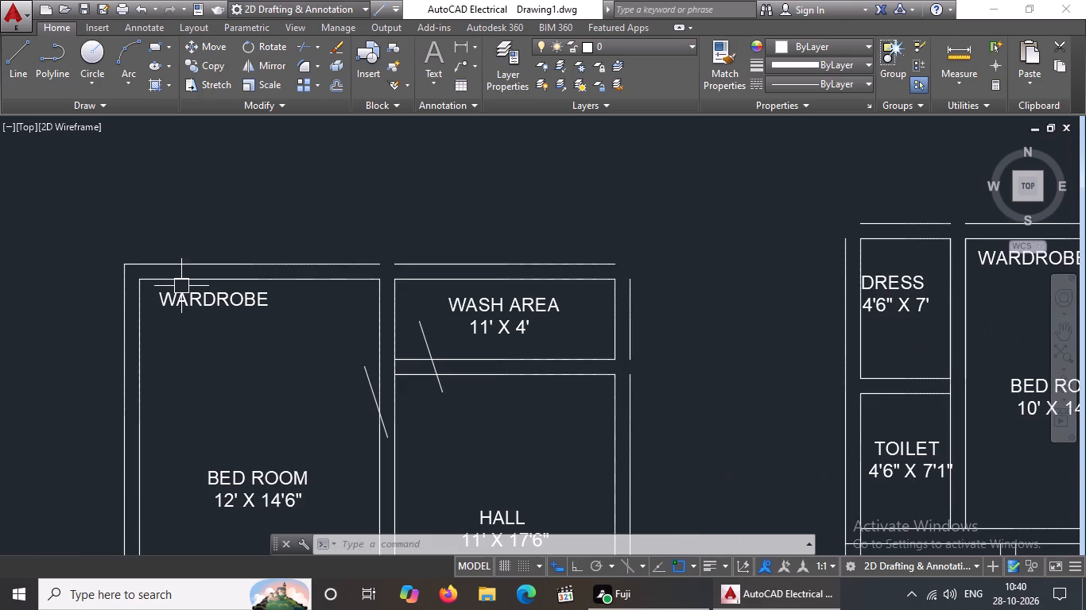
{"action": "type", "text": "EX"}
{"action": "key", "text": "space"}
{"action": "key", "text": "space"}
{"action": "left_click", "coordinate": [365, 263]}
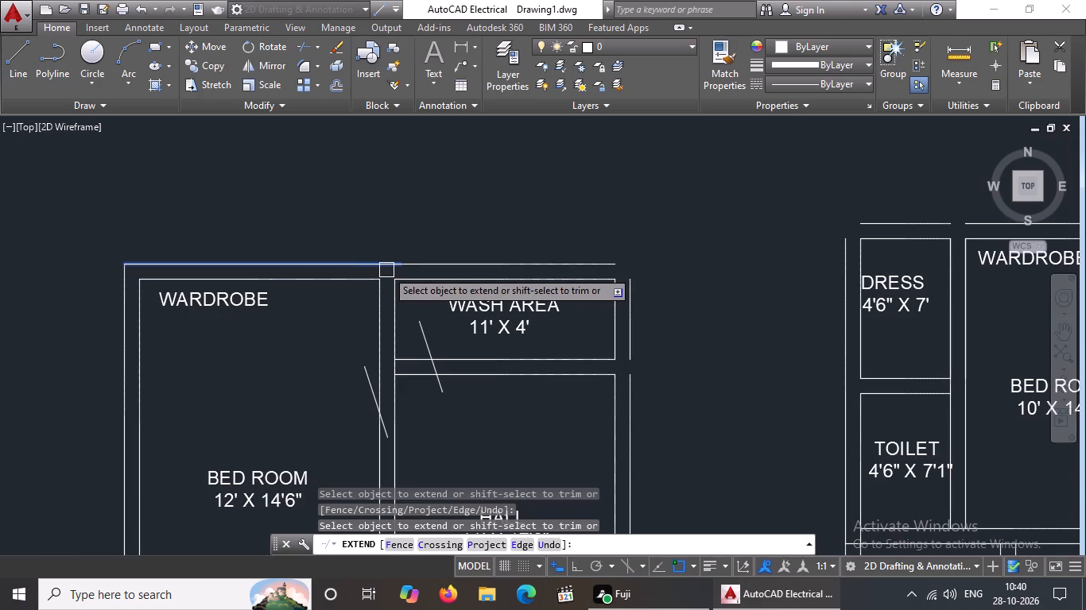
{"action": "key", "text": "Escape"}
Fillet the outer top and right wall lines at the first plan's wash area into a sharp corner with zero radius.
{"action": "key", "text": "f"}
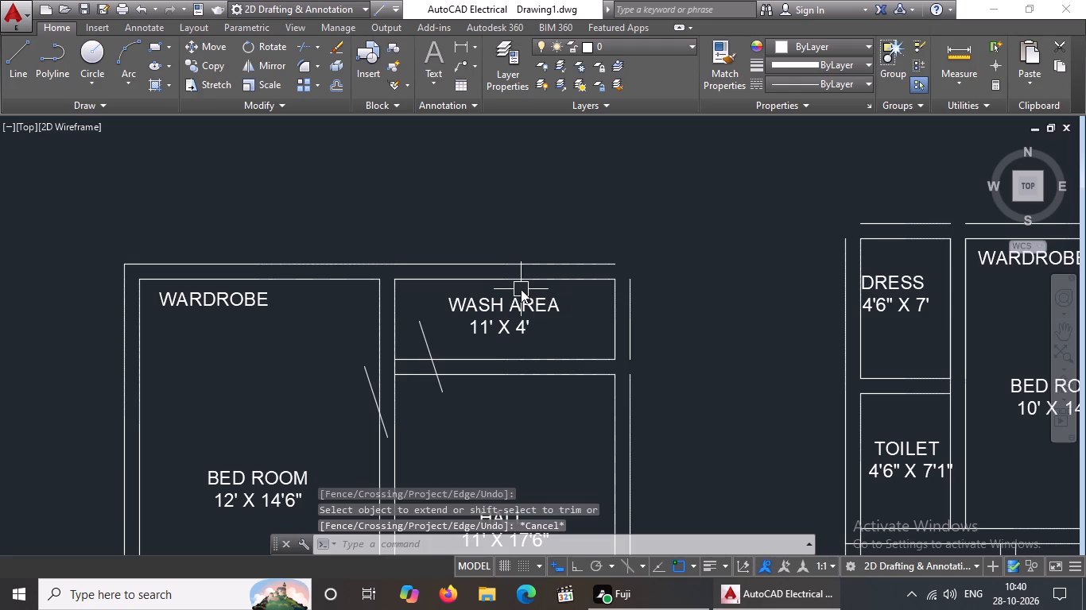
{"action": "key", "text": "space"}
{"action": "left_click_drag", "start_coordinate": [586, 262], "coordinate": [603, 269]}
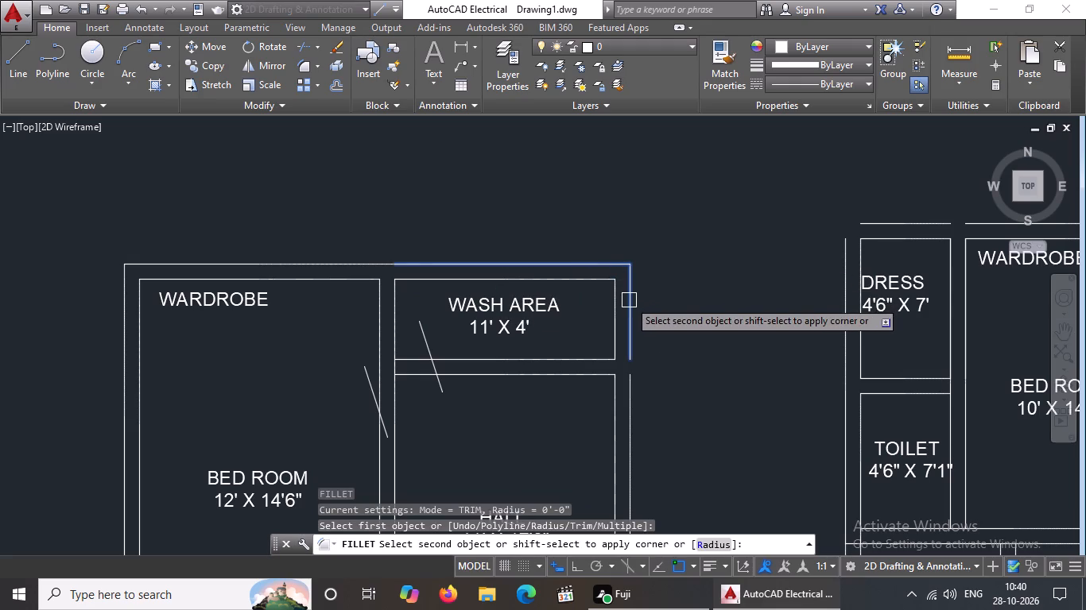
{"action": "left_click", "coordinate": [629, 300]}
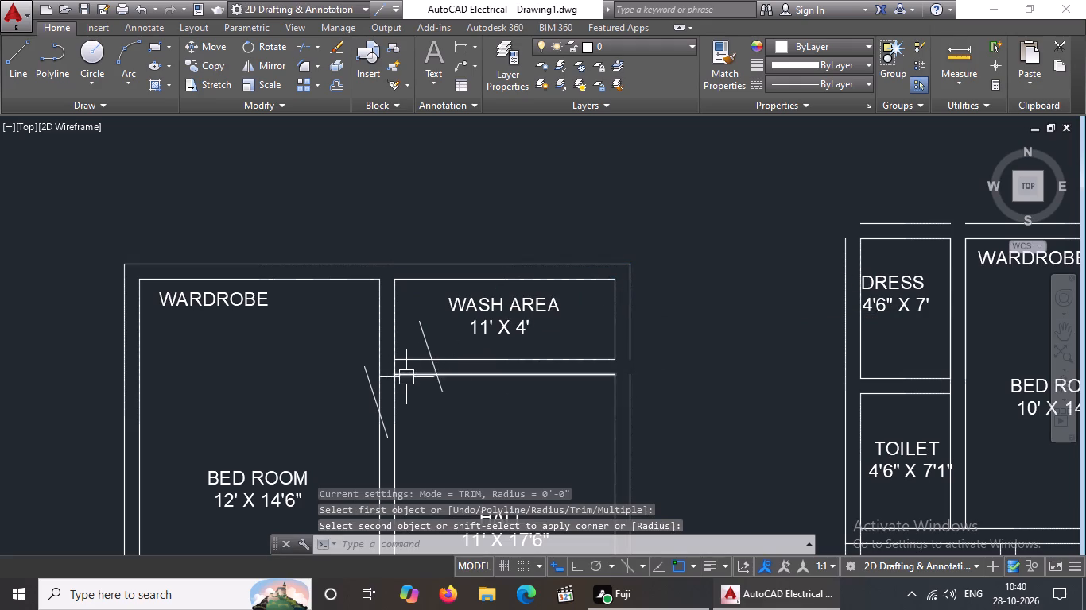
Trim the wall line segment crossing the left end of the wall between the wash area and the hall.
{"action": "scroll", "coordinate": [416, 353], "scroll_direction": "down", "scroll_amount": 2}
{"action": "scroll", "coordinate": [442, 398], "scroll_direction": "up", "scroll_amount": 3}
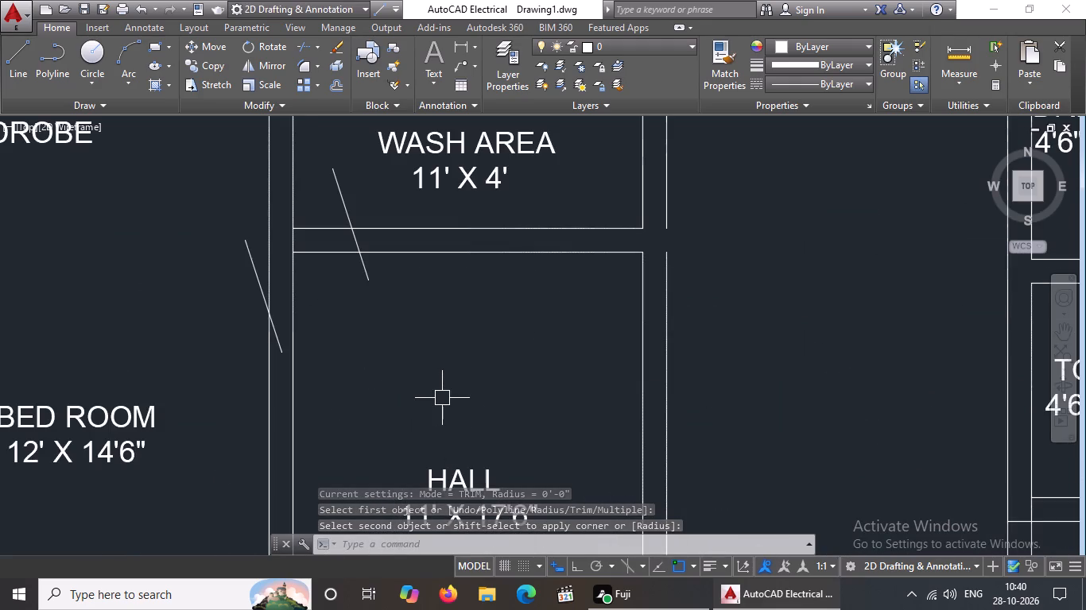
{"action": "scroll", "coordinate": [440, 396], "scroll_direction": "down", "scroll_amount": 1}
{"action": "key", "text": "Escape"}
{"action": "type", "text": "TR"}
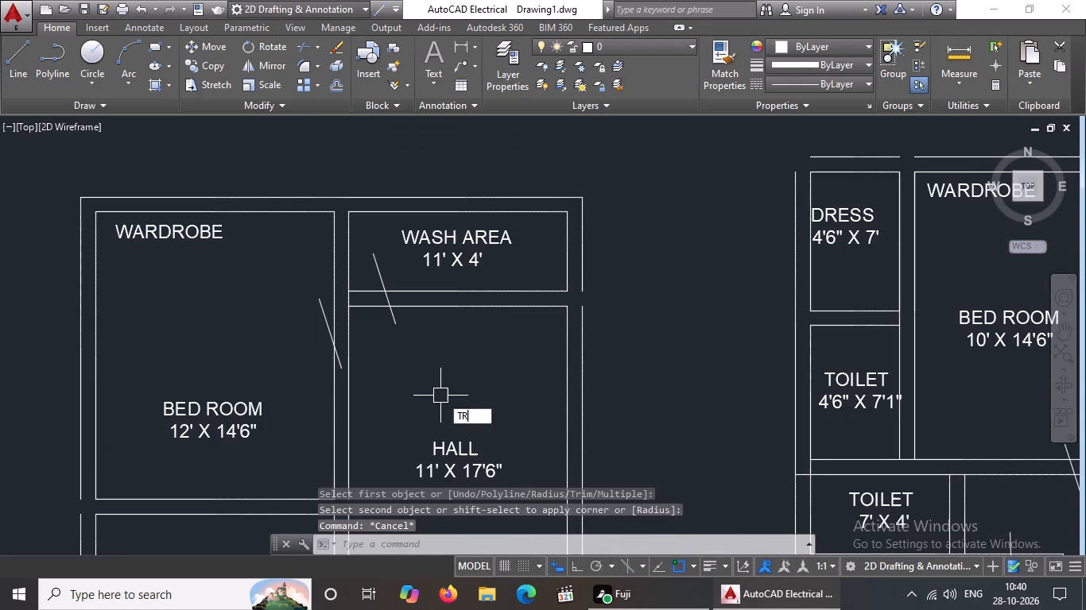
{"action": "key", "text": "space"}
{"action": "key", "text": "space"}
{"action": "scroll", "coordinate": [339, 319], "scroll_direction": "up", "scroll_amount": 3}
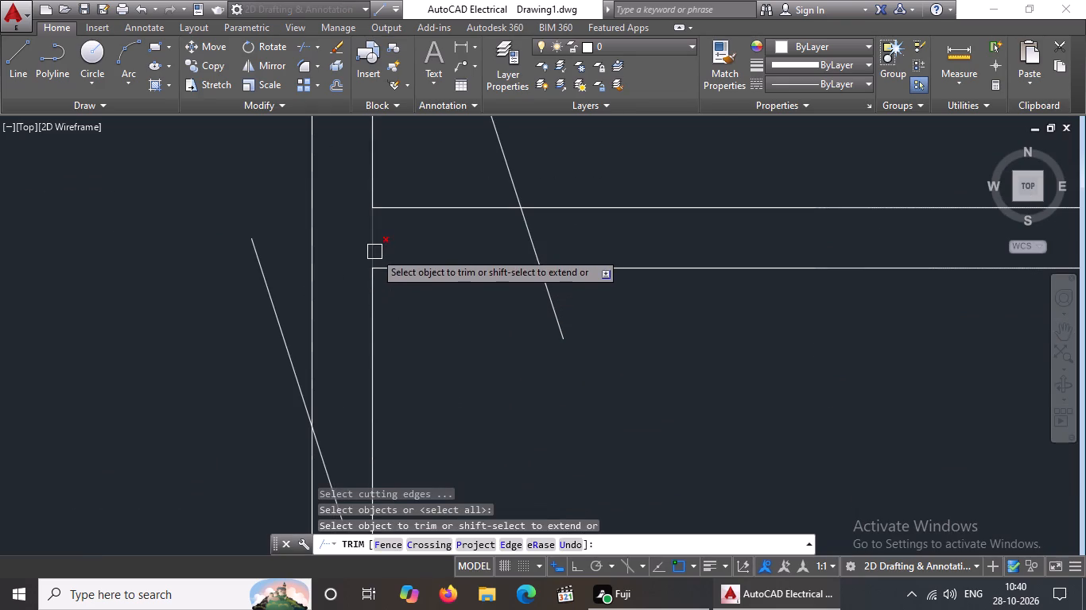
{"action": "left_click", "coordinate": [374, 251]}
{"action": "scroll", "coordinate": [415, 357], "scroll_direction": "down", "scroll_amount": 4}
{"action": "key", "text": "Escape"}
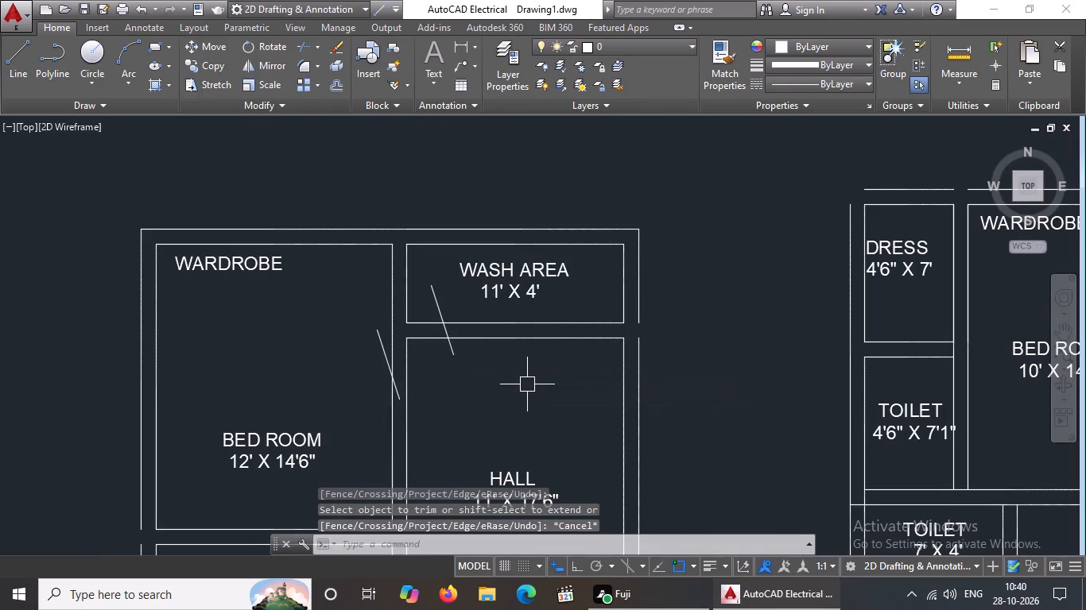
Extend the wash area's outer right line, the upper bedroom's outer left line and the hall's left wall line across their gaps.
{"action": "key", "text": "e"}
{"action": "type", "text": "X"}
{"action": "key", "text": "space"}
{"action": "key", "text": "space"}
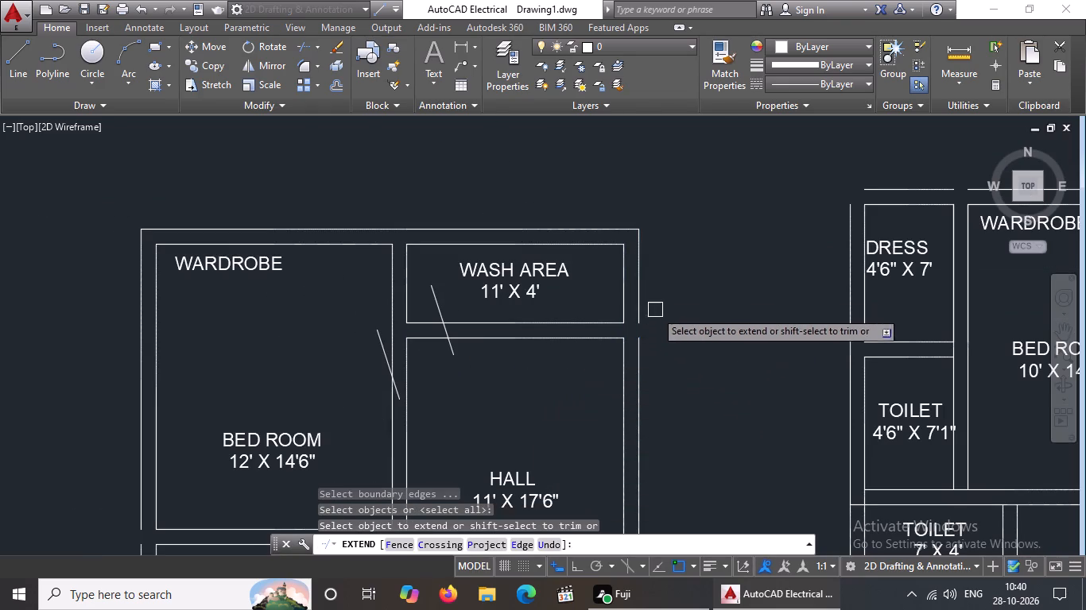
{"action": "left_click", "coordinate": [635, 311]}
{"action": "scroll", "coordinate": [650, 277], "scroll_direction": "down", "scroll_amount": 4}
{"action": "scroll", "coordinate": [630, 309], "scroll_direction": "up", "scroll_amount": 2}
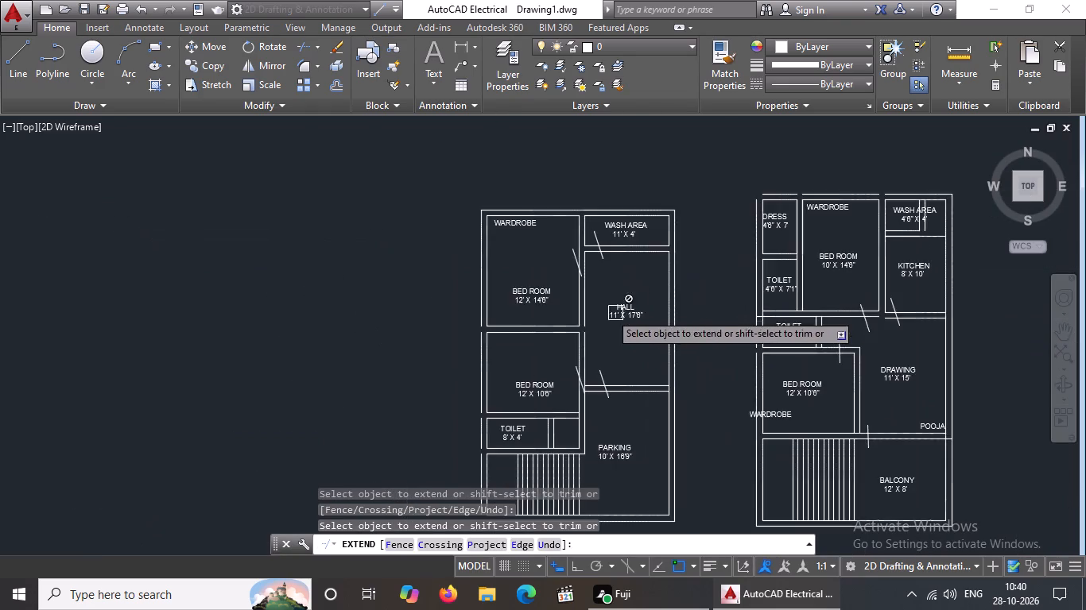
{"action": "scroll", "coordinate": [518, 308], "scroll_direction": "up", "scroll_amount": 3}
{"action": "left_click", "coordinate": [352, 345]}
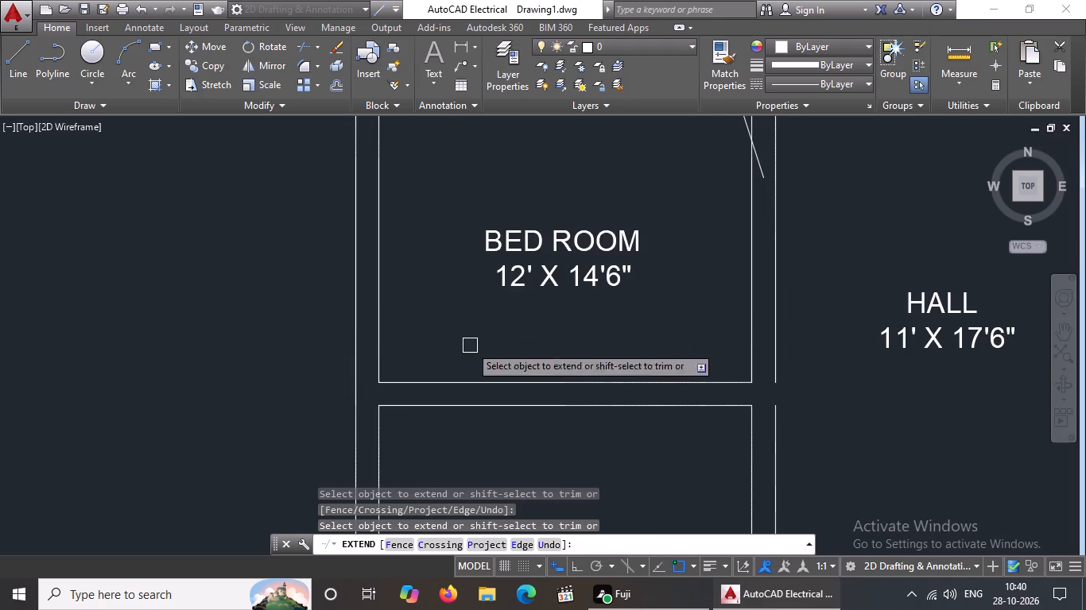
{"action": "left_click", "coordinate": [776, 369]}
{"action": "scroll", "coordinate": [717, 360], "scroll_direction": "down", "scroll_amount": 4}
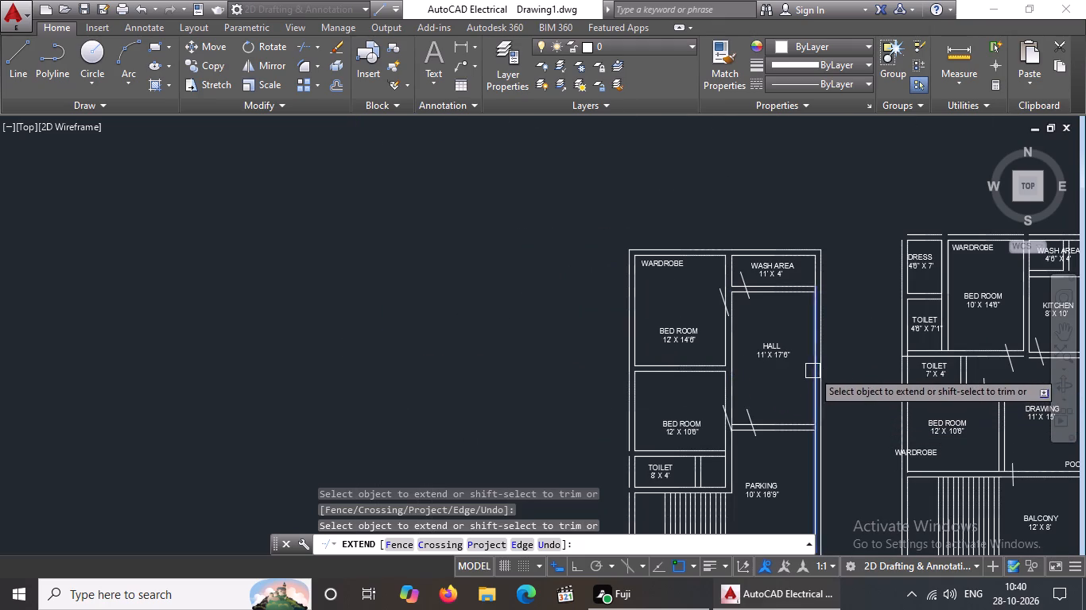
{"action": "middle_click_drag", "start_coordinate": [849, 349], "coordinate": [831, 346]}
{"action": "scroll", "coordinate": [752, 449], "scroll_direction": "up", "scroll_amount": 1}
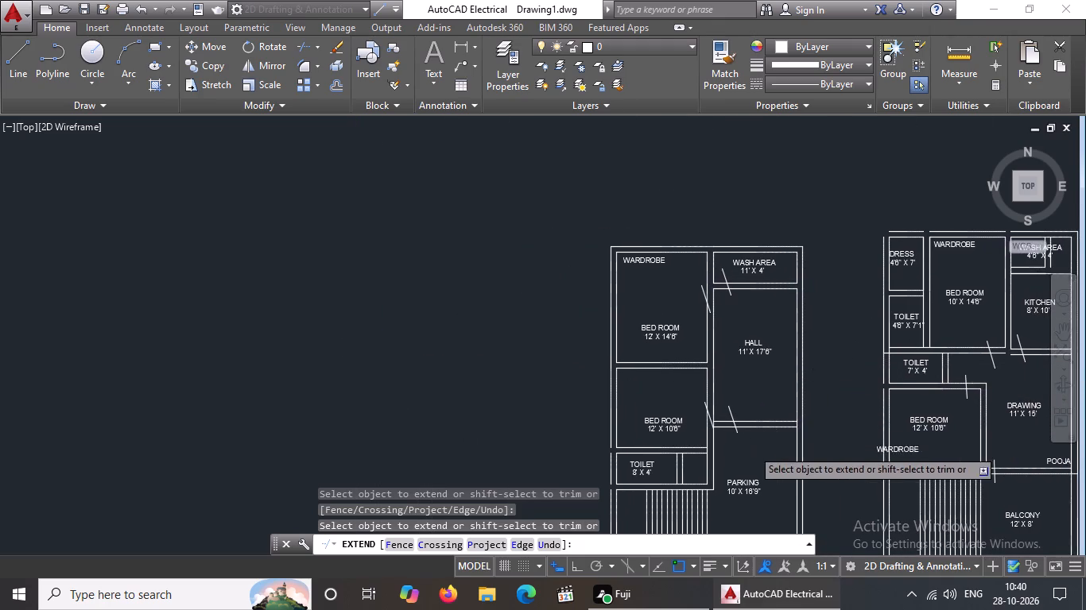
{"action": "scroll", "coordinate": [751, 449], "scroll_direction": "up", "scroll_amount": 1}
{"action": "scroll", "coordinate": [740, 438], "scroll_direction": "down", "scroll_amount": 1}
{"action": "key", "text": "Escape"}
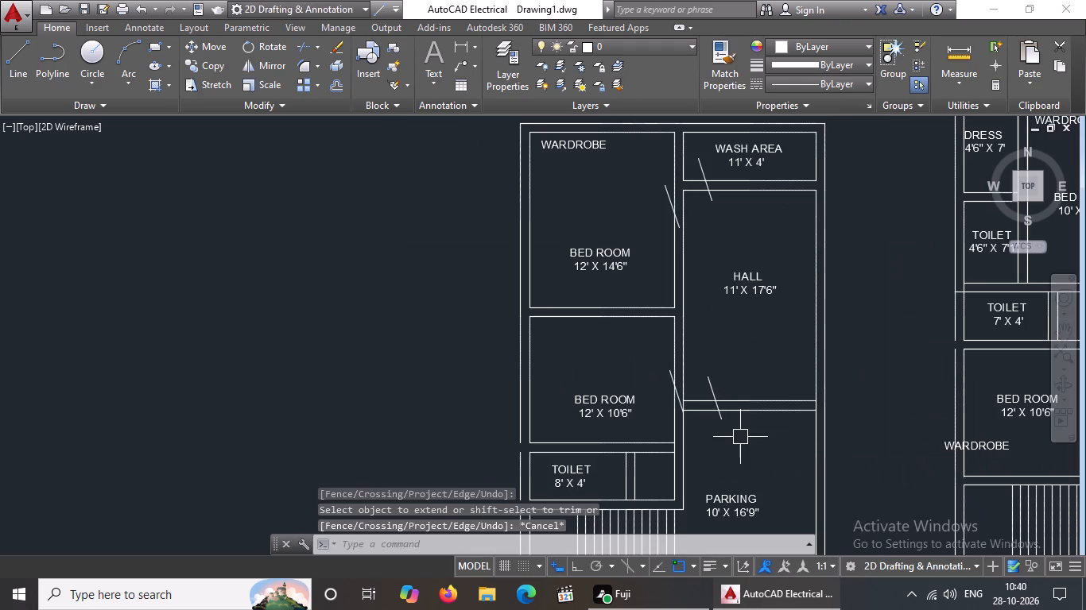
Trim the wall line segments crossing both ends of the wall between the first plan's hall and parking.
{"action": "type", "text": "TR"}
{"action": "key", "text": "space"}
{"action": "key", "text": "space"}
{"action": "scroll", "coordinate": [712, 425], "scroll_direction": "up", "scroll_amount": 3}
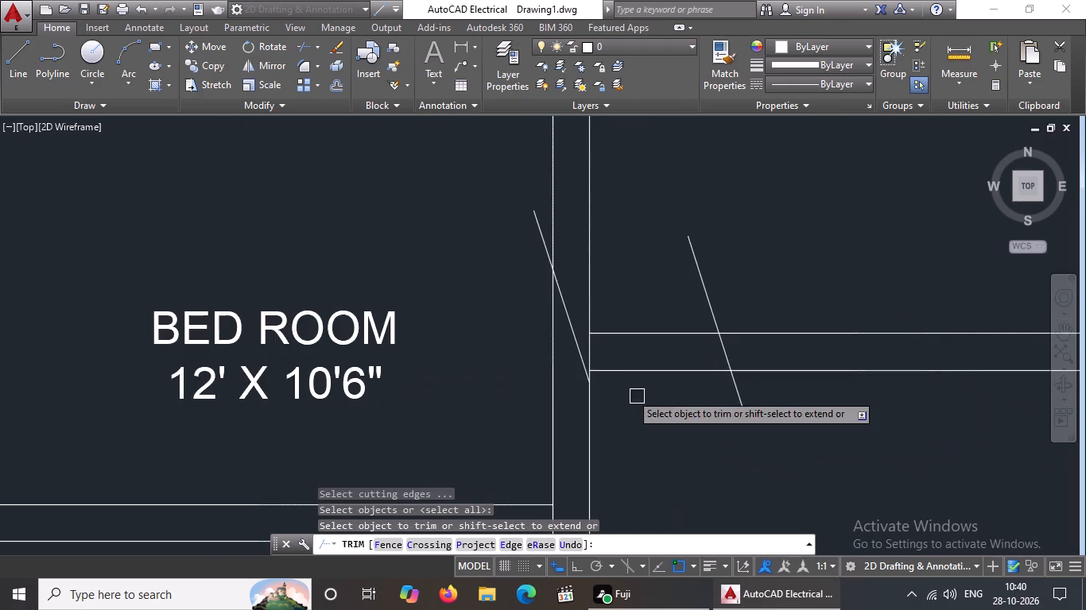
{"action": "scroll", "coordinate": [603, 365], "scroll_direction": "up", "scroll_amount": 3}
{"action": "left_click", "coordinate": [547, 330]}
{"action": "scroll", "coordinate": [564, 330], "scroll_direction": "down", "scroll_amount": 5}
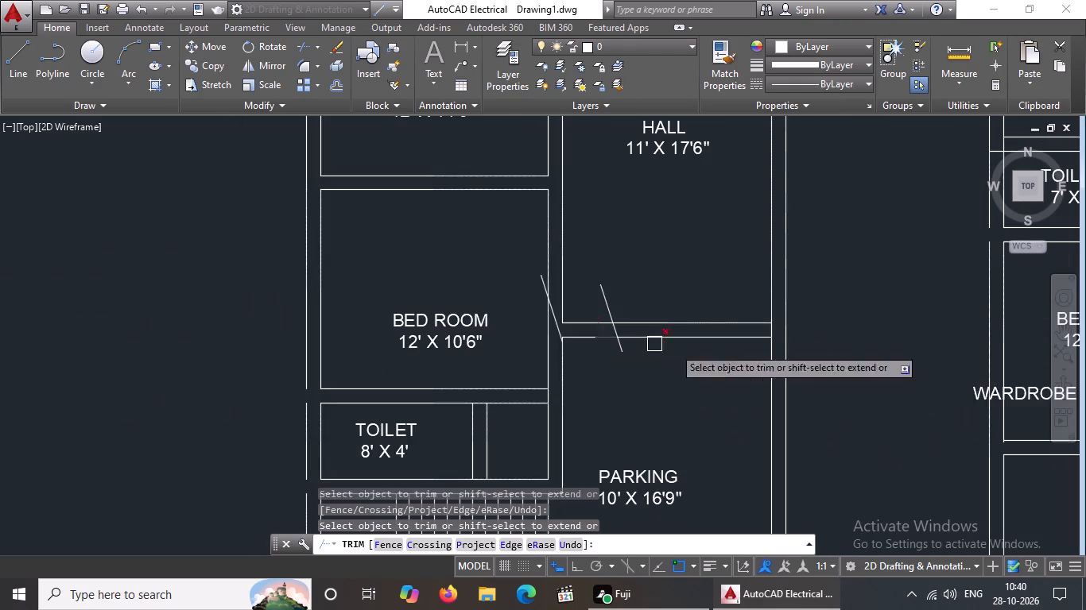
{"action": "scroll", "coordinate": [789, 336], "scroll_direction": "up", "scroll_amount": 4}
{"action": "left_click", "coordinate": [653, 301]}
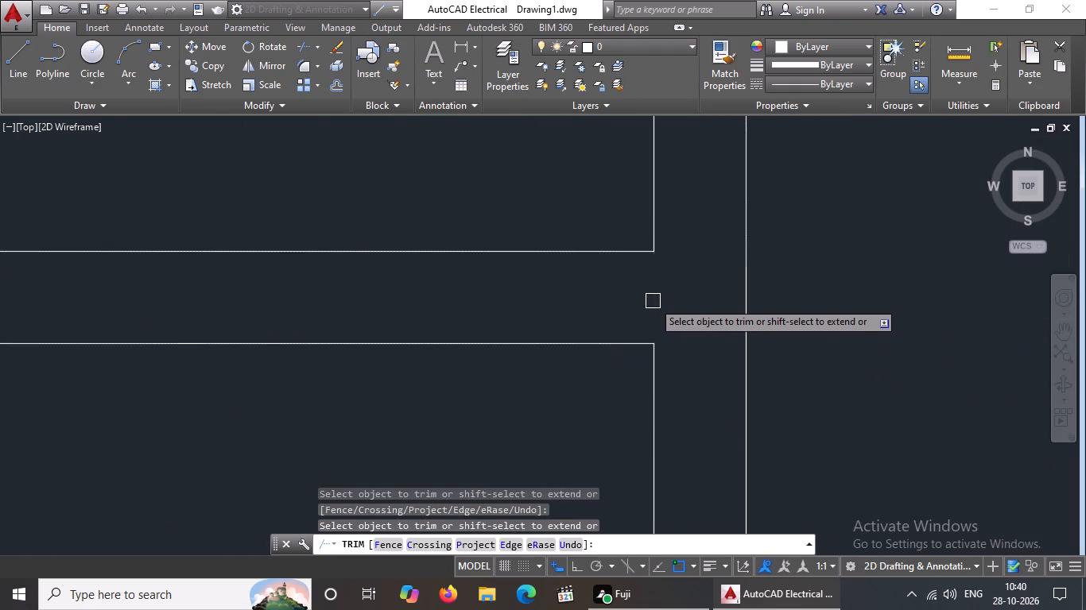
{"action": "scroll", "coordinate": [657, 313], "scroll_direction": "down", "scroll_amount": 5}
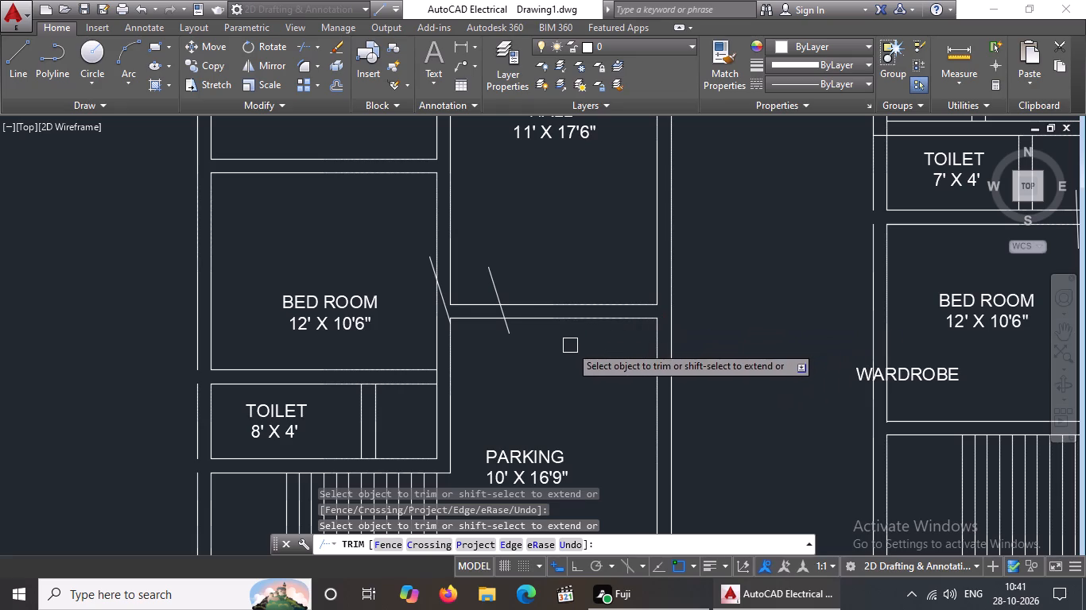
Trim the segment crossing the bedroom–toilet wall's right end and those across the top and bottom of the toilet's partition wall.
{"action": "scroll", "coordinate": [415, 362], "scroll_direction": "up", "scroll_amount": 3}
{"action": "left_click", "coordinate": [495, 429]}
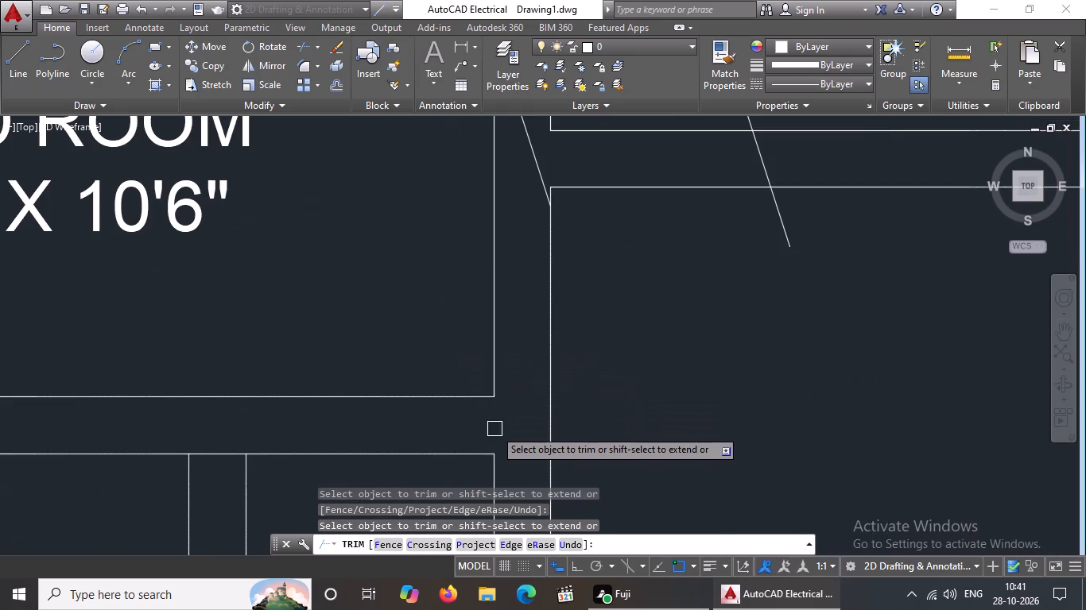
{"action": "scroll", "coordinate": [513, 404], "scroll_direction": "down", "scroll_amount": 3}
{"action": "scroll", "coordinate": [442, 429], "scroll_direction": "up", "scroll_amount": 3}
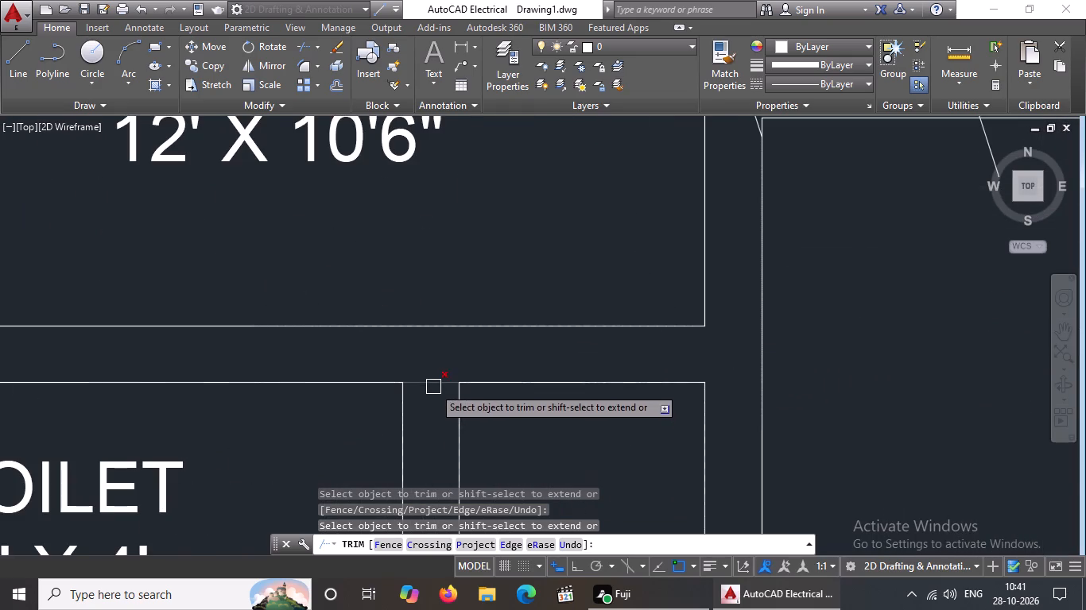
{"action": "left_click", "coordinate": [433, 386]}
{"action": "scroll", "coordinate": [592, 315], "scroll_direction": "down", "scroll_amount": 4}
{"action": "scroll", "coordinate": [566, 386], "scroll_direction": "up", "scroll_amount": 4}
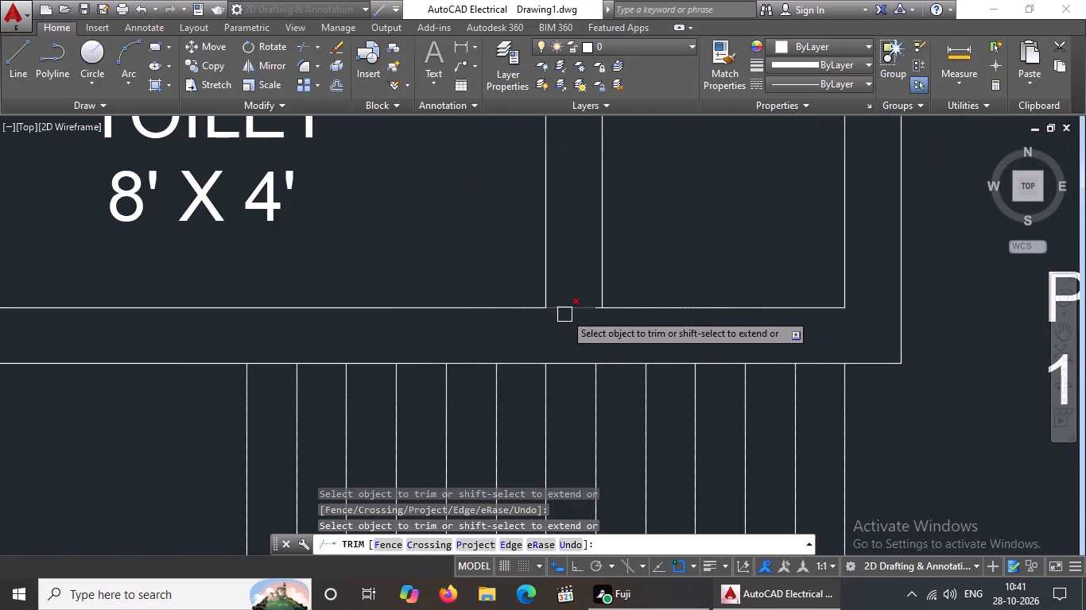
{"action": "left_click", "coordinate": [566, 311]}
{"action": "left_click", "coordinate": [589, 306]}
{"action": "scroll", "coordinate": [606, 320], "scroll_direction": "down", "scroll_amount": 3}
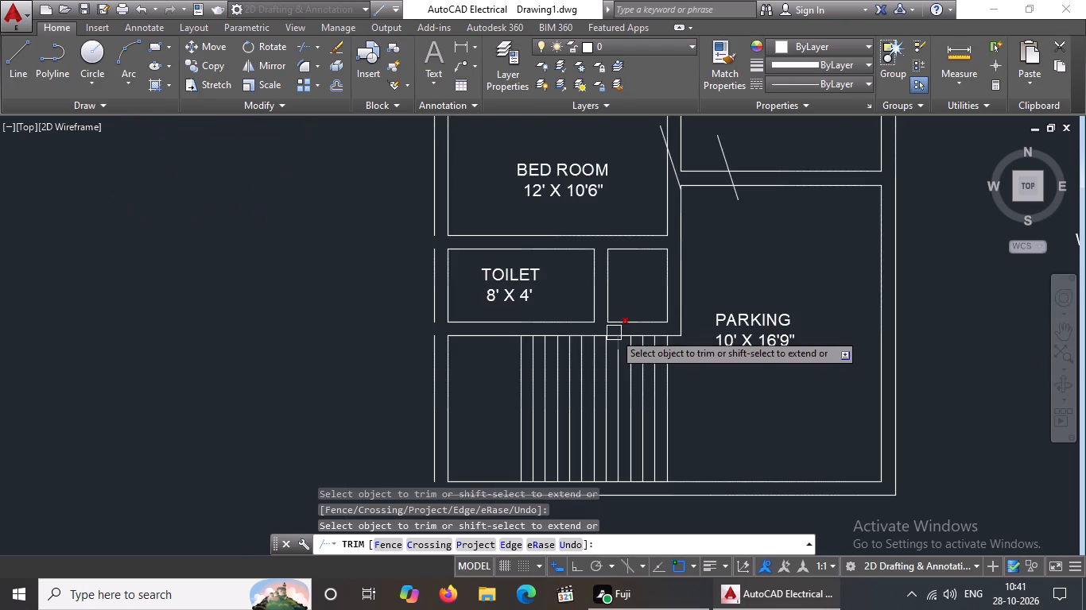
{"action": "scroll", "coordinate": [614, 333], "scroll_direction": "down", "scroll_amount": 3}
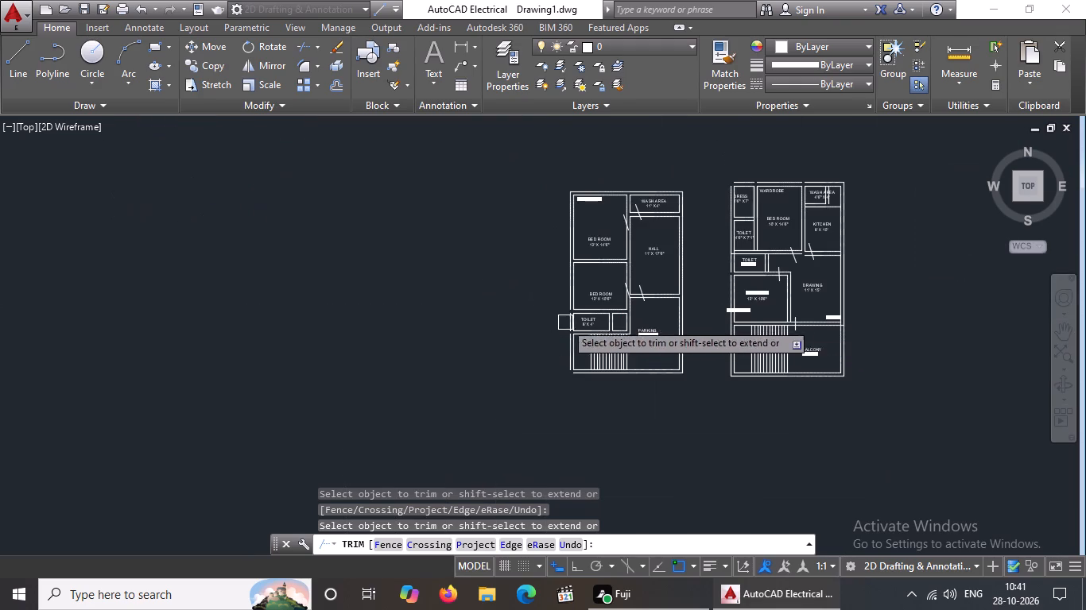
{"action": "scroll", "coordinate": [576, 323], "scroll_direction": "up", "scroll_amount": 5}
{"action": "key", "text": "Escape"}
Extend the first plan's outer left wall lines across the gaps above and below the 8' X 4' toilet.
{"action": "key", "text": "e"}
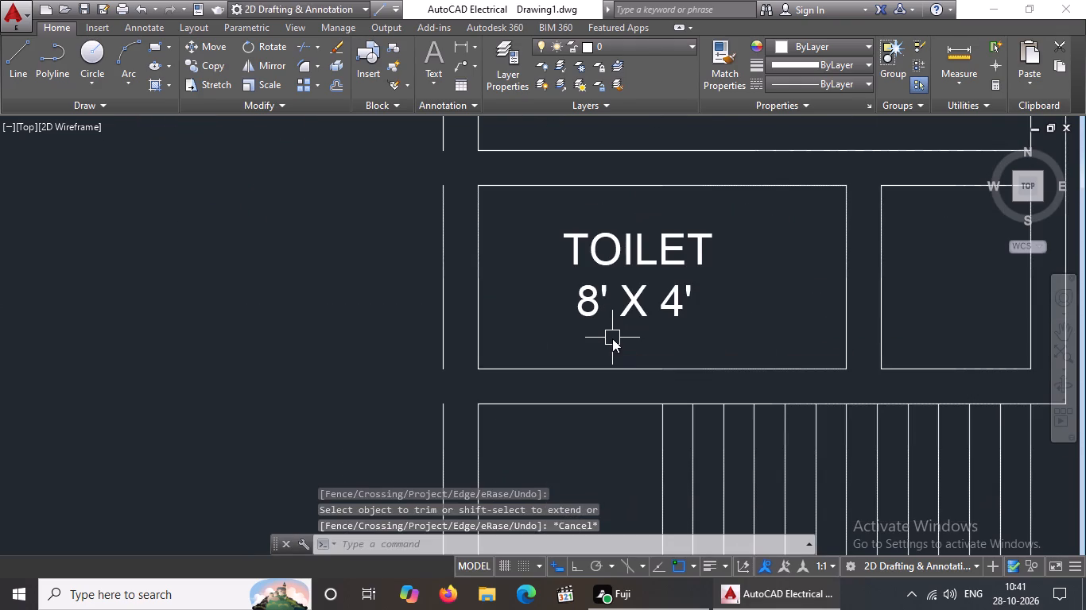
{"action": "type", "text": "X"}
{"action": "key", "text": "space"}
{"action": "key", "text": "space"}
{"action": "left_click", "coordinate": [444, 348]}
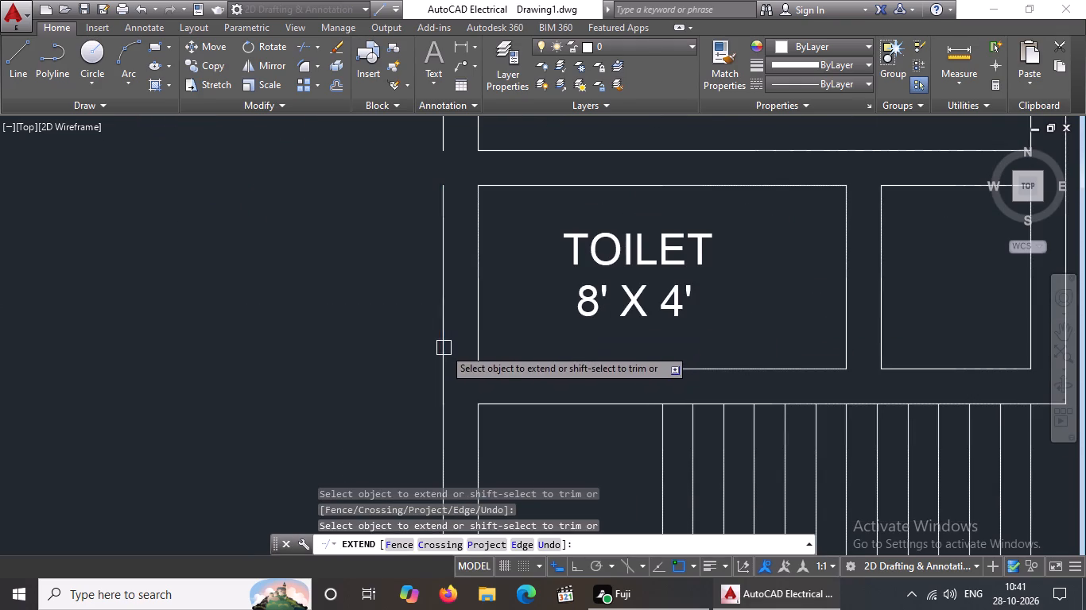
{"action": "left_click", "coordinate": [444, 132]}
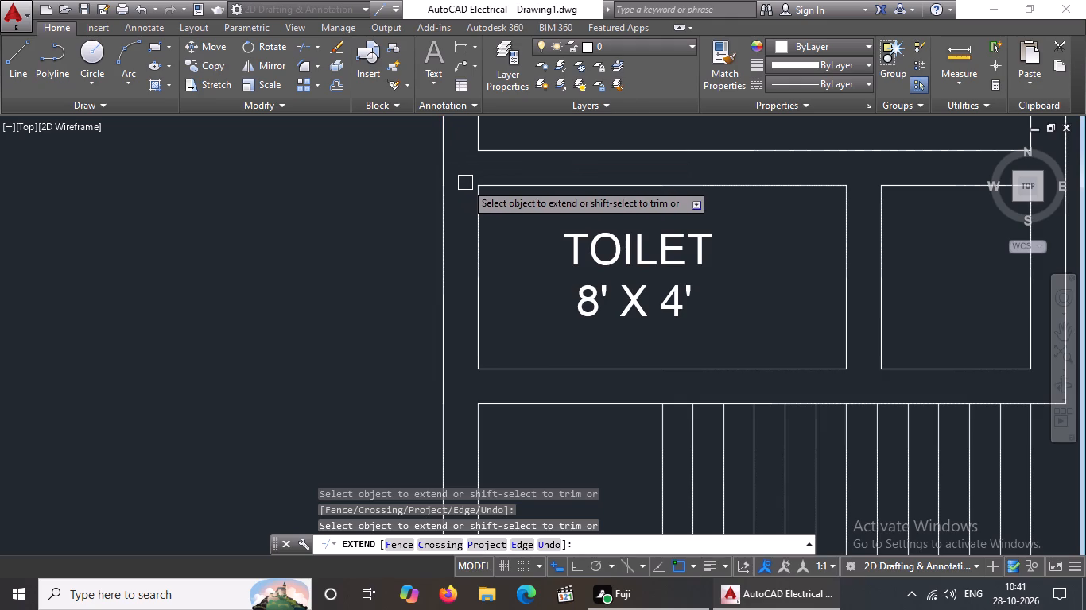
{"action": "scroll", "coordinate": [462, 187], "scroll_direction": "down", "scroll_amount": 3}
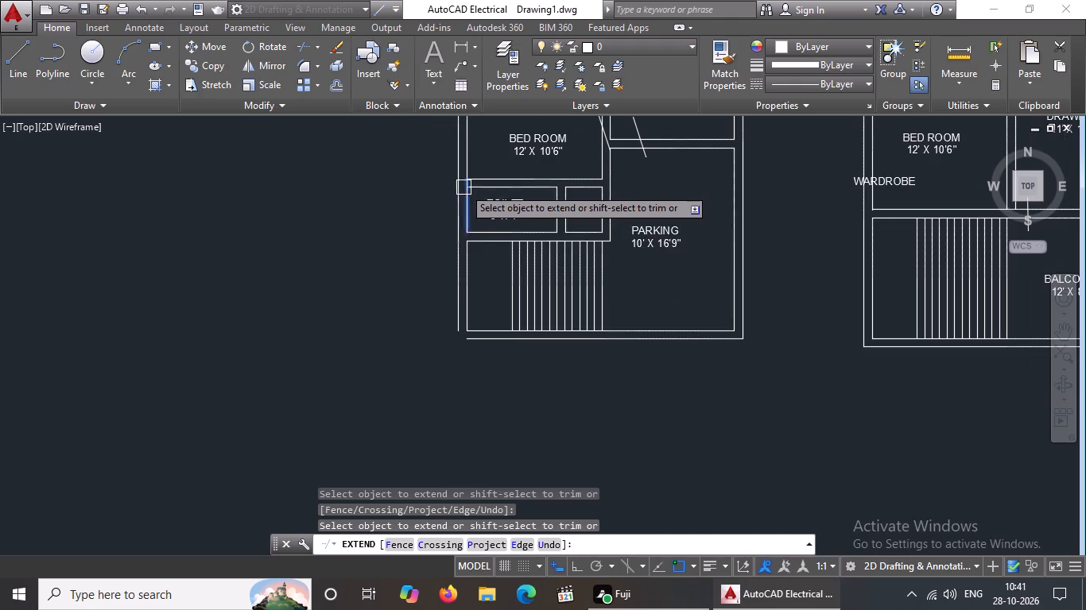
{"action": "key", "text": "Escape"}
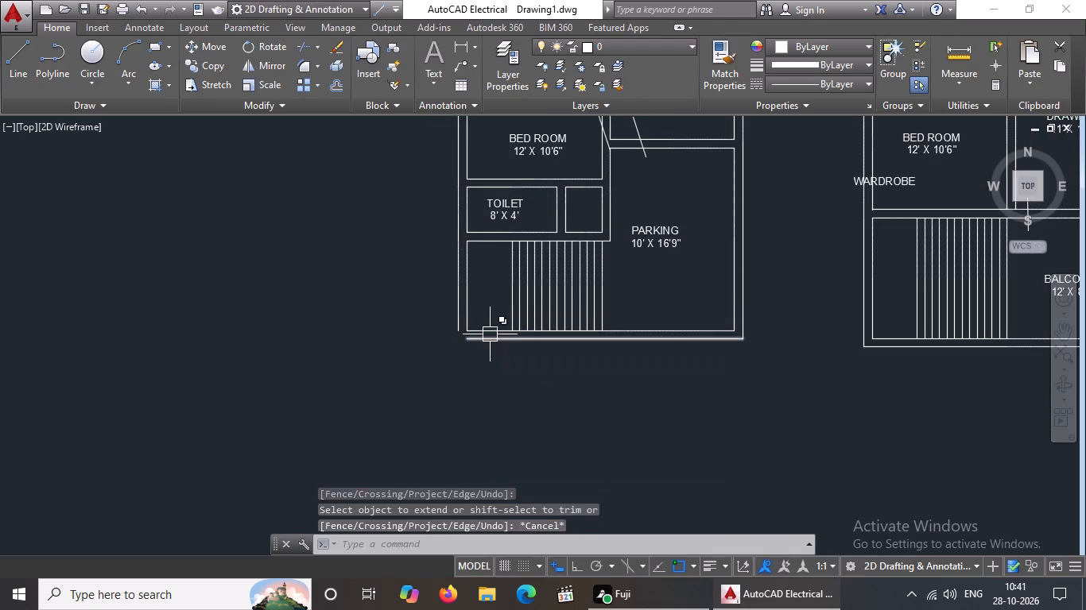
Fillet the outer left and bottom wall lines beside the first plan's staircase into a sharp corner with zero radius.
{"action": "type", "text": "F"}
{"action": "key", "text": "space"}
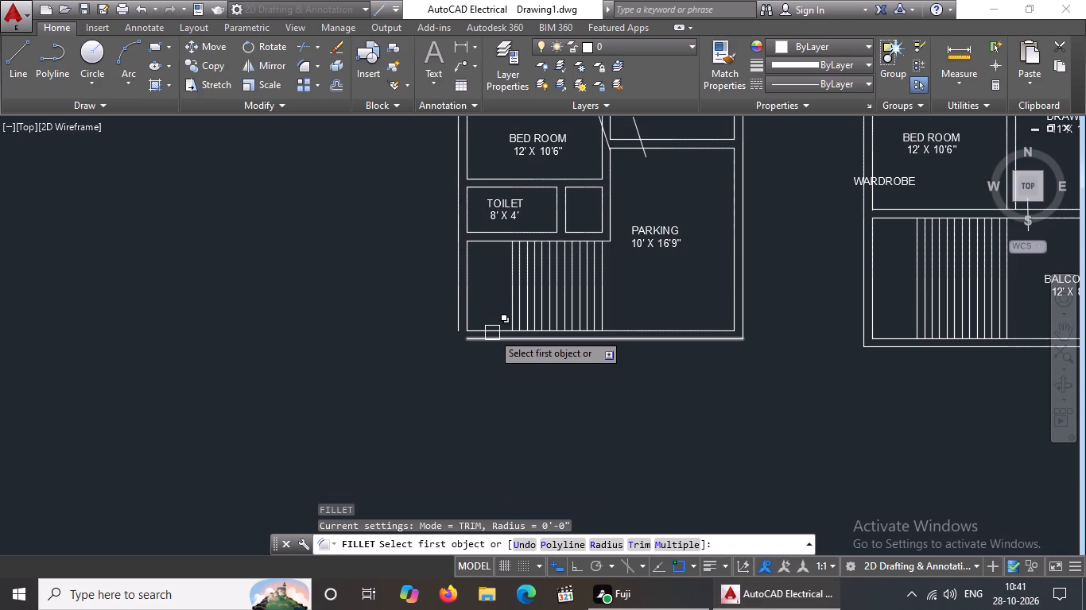
{"action": "left_click", "coordinate": [453, 311]}
{"action": "left_click", "coordinate": [474, 340]}
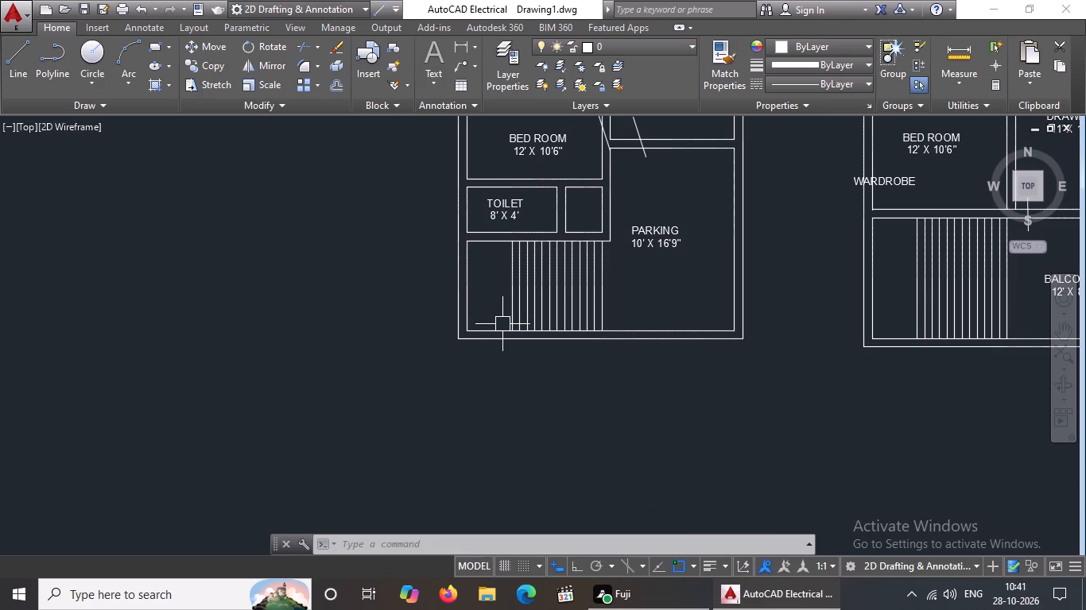
{"action": "middle_click_drag", "start_coordinate": [549, 327], "coordinate": [514, 471]}
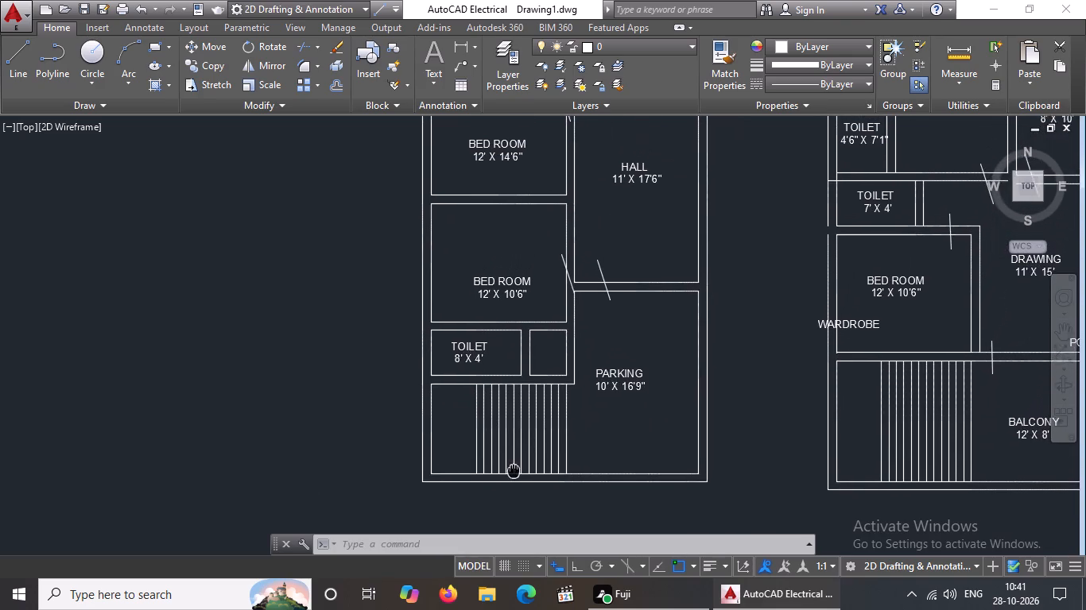
Fillet the second plan's outer left and top wall lines beside the dress room into a sharp corner with zero radius.
{"action": "middle_click_drag", "start_coordinate": [514, 471], "coordinate": [508, 477]}
{"action": "scroll", "coordinate": [532, 336], "scroll_direction": "down", "scroll_amount": 1}
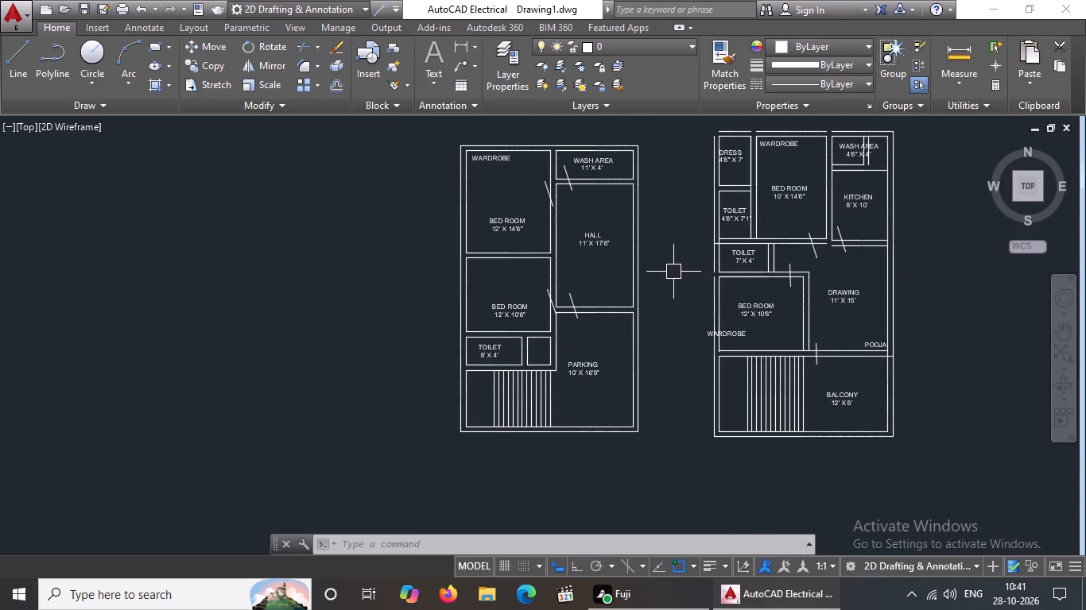
{"action": "middle_click_drag", "start_coordinate": [640, 291], "coordinate": [480, 384]}
{"action": "scroll", "coordinate": [589, 238], "scroll_direction": "up", "scroll_amount": 3}
{"action": "key", "text": "Escape"}
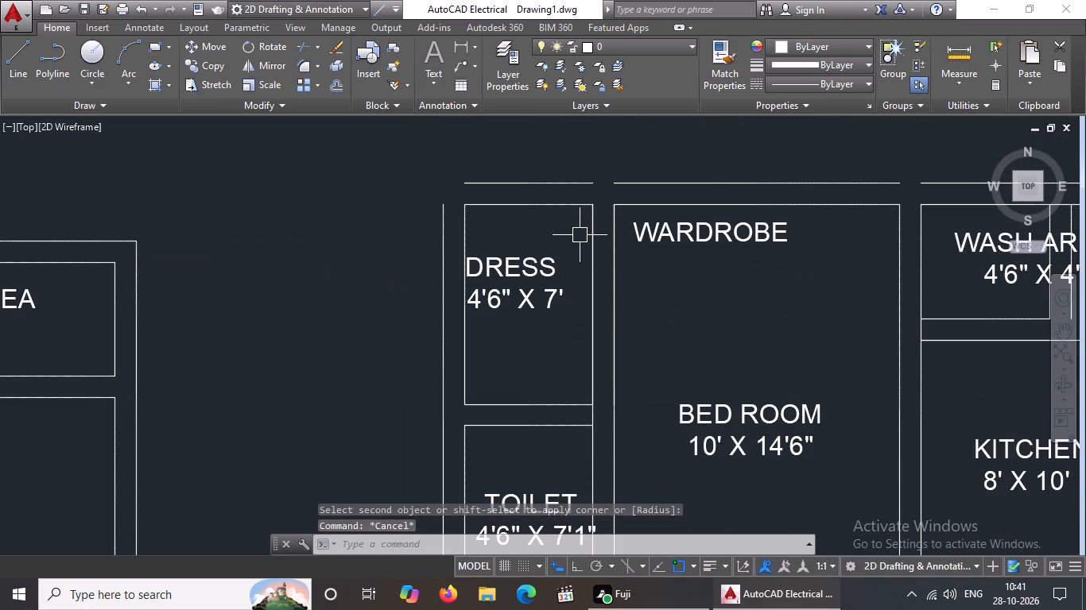
{"action": "type", "text": "F"}
{"action": "key", "text": "space"}
{"action": "left_click", "coordinate": [440, 213]}
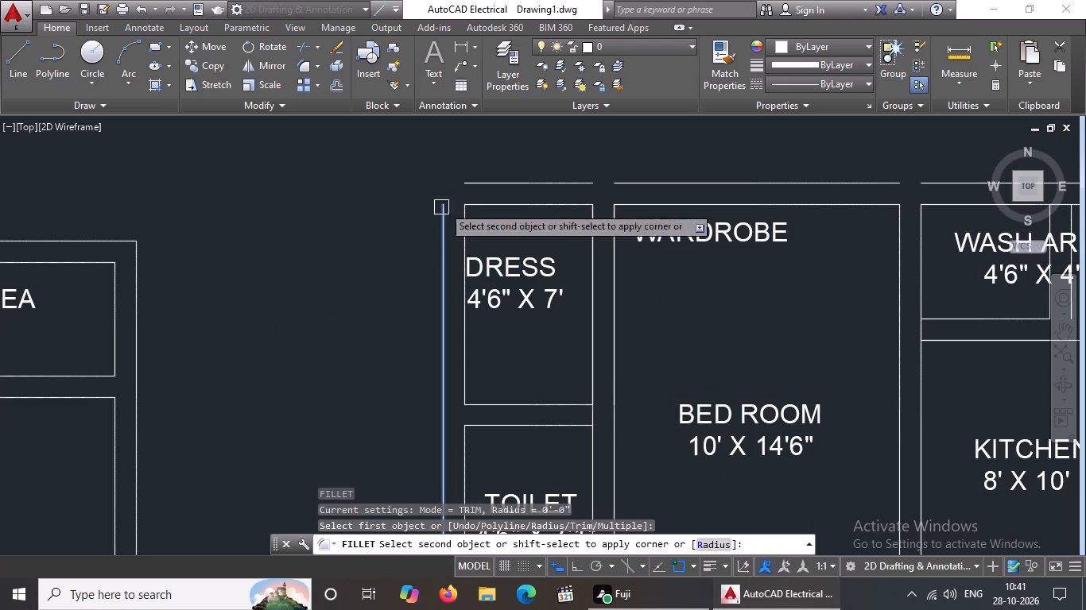
{"action": "left_click", "coordinate": [467, 185]}
{"action": "key", "text": "Escape"}
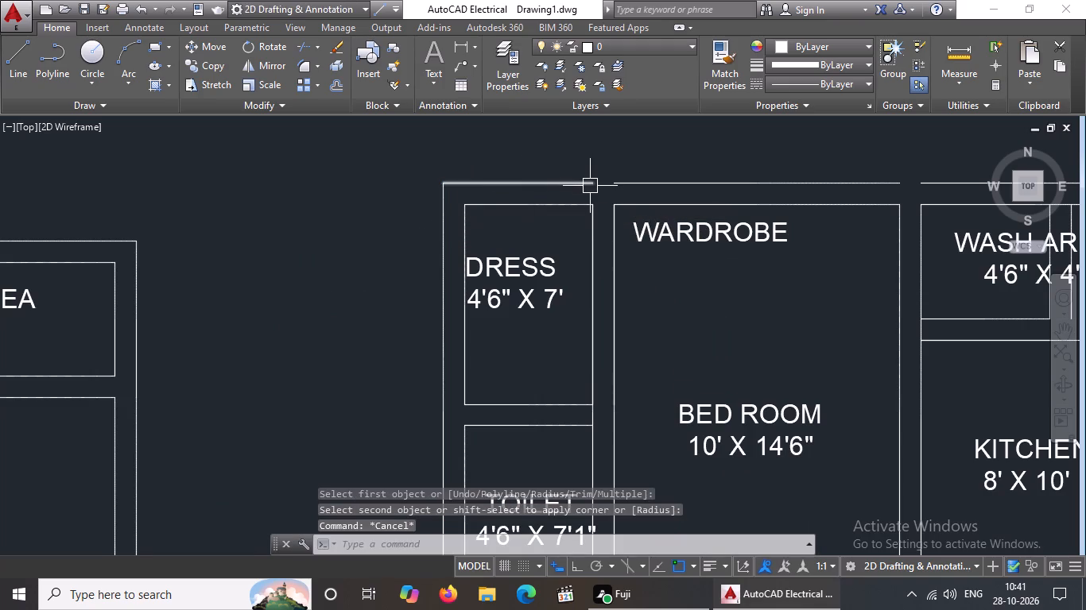
Extend the second plan's outer top wall line across the gaps on both sides of the 10' X 14'6" bedroom.
{"action": "key", "text": "e"}
{"action": "key", "text": "x"}
{"action": "key", "text": "space"}
{"action": "key", "text": "space"}
{"action": "left_click", "coordinate": [583, 187]}
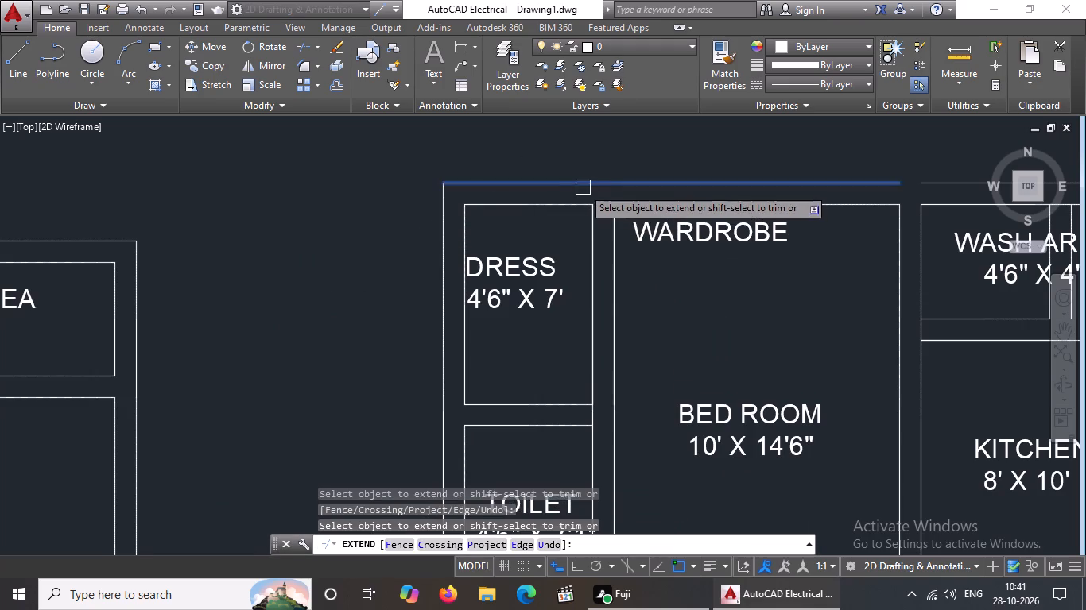
{"action": "scroll", "coordinate": [580, 204], "scroll_direction": "down", "scroll_amount": 1}
{"action": "scroll", "coordinate": [776, 189], "scroll_direction": "up", "scroll_amount": 3}
{"action": "left_click", "coordinate": [768, 195]}
{"action": "scroll", "coordinate": [716, 231], "scroll_direction": "down", "scroll_amount": 4}
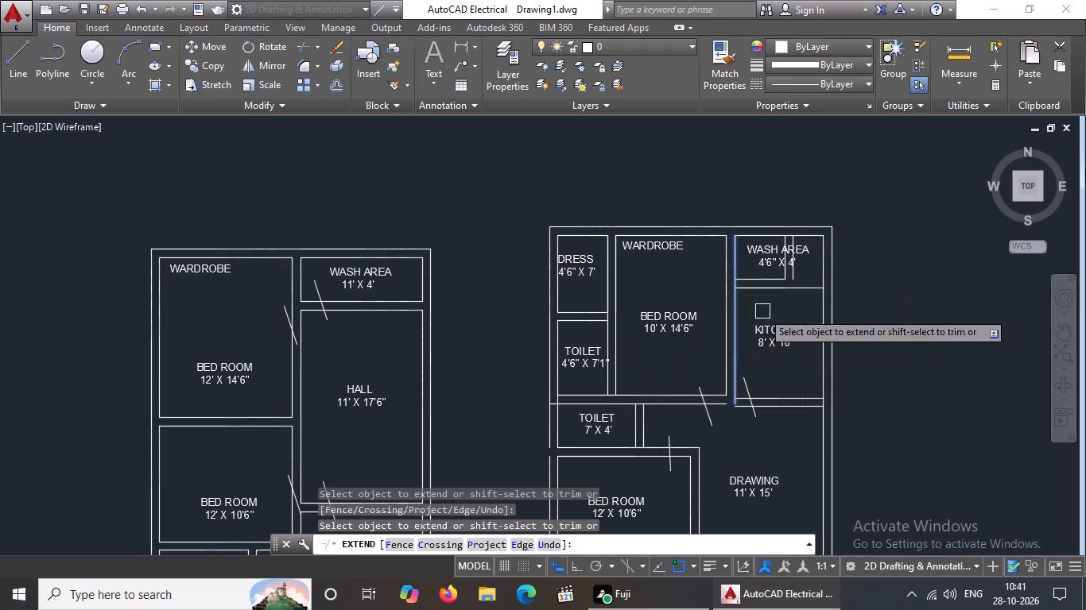
{"action": "key", "text": "Escape"}
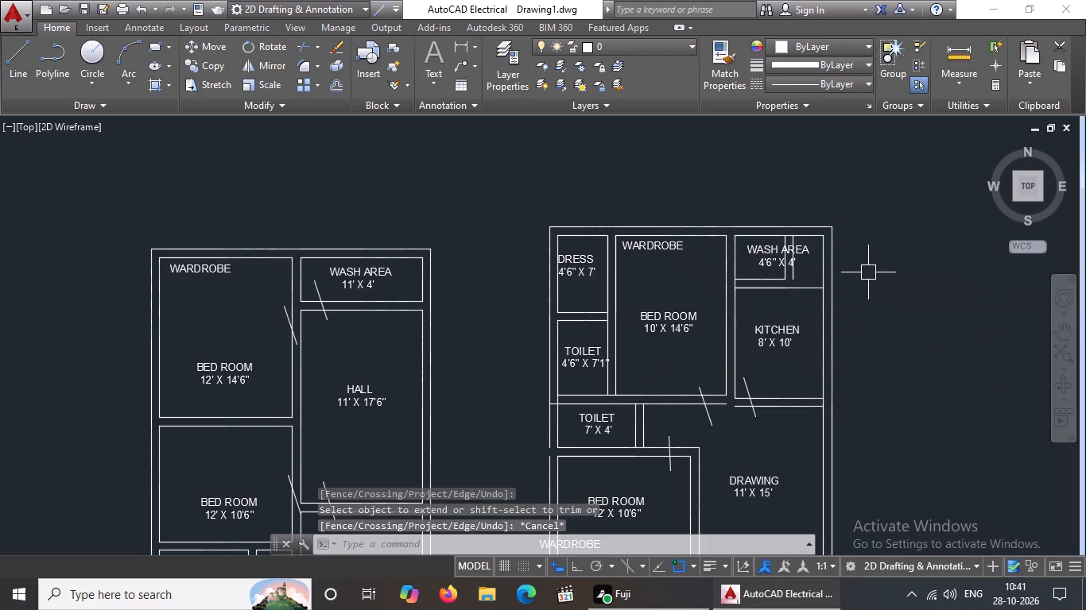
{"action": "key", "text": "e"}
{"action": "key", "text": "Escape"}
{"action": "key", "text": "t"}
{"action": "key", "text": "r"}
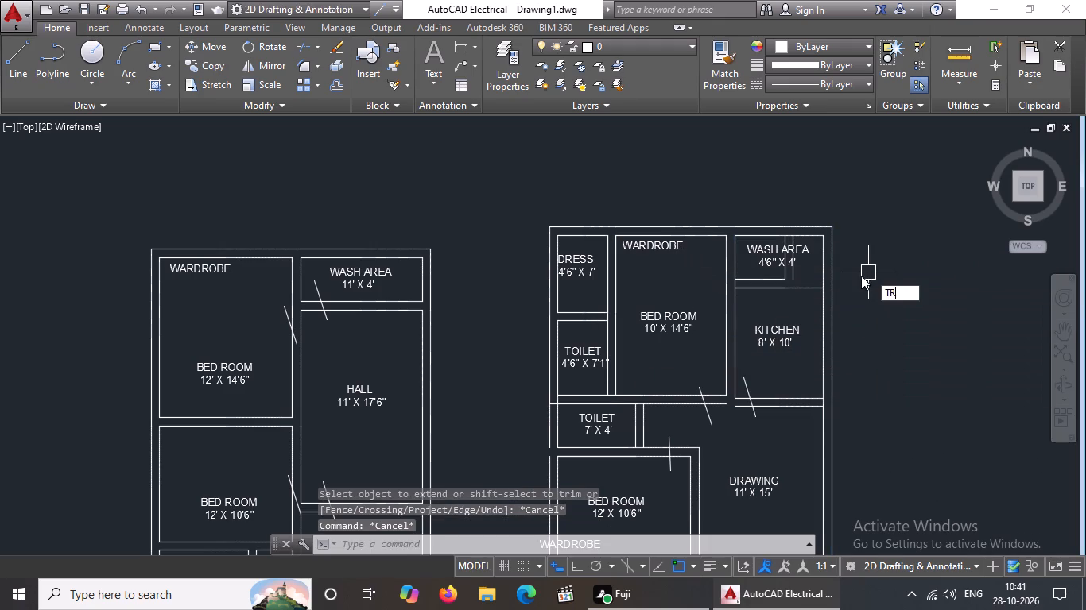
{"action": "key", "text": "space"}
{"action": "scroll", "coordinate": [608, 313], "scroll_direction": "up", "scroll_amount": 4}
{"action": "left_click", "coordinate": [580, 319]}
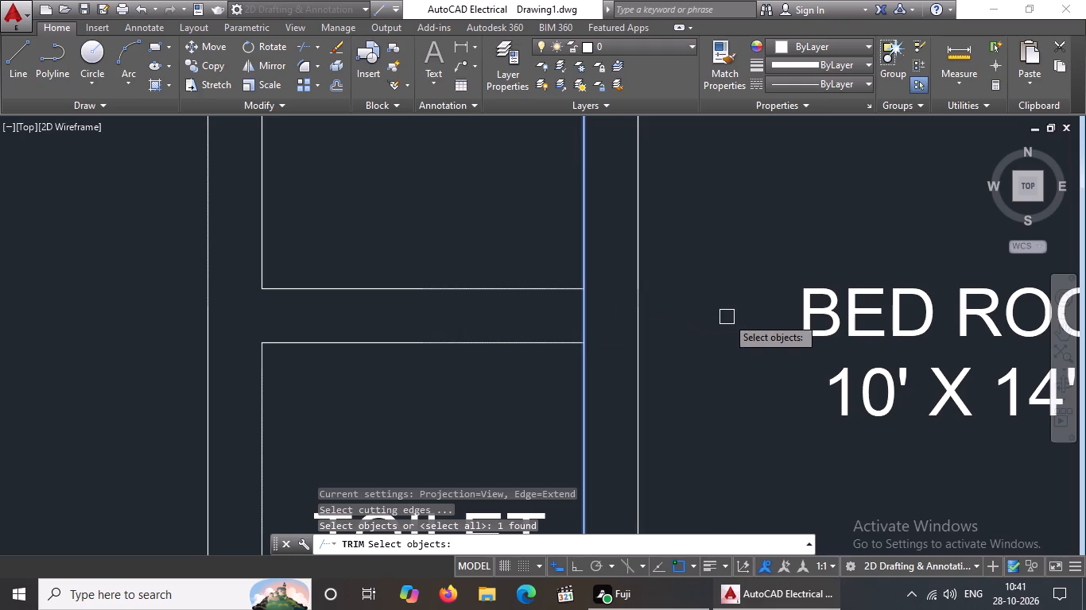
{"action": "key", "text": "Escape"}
Trim the wall line segment crossing the right end of the wall between the dress room and the 4'6" X 7'1" toilet.
{"action": "key", "text": "t"}
{"action": "key", "text": "r"}
{"action": "key", "text": "space"}
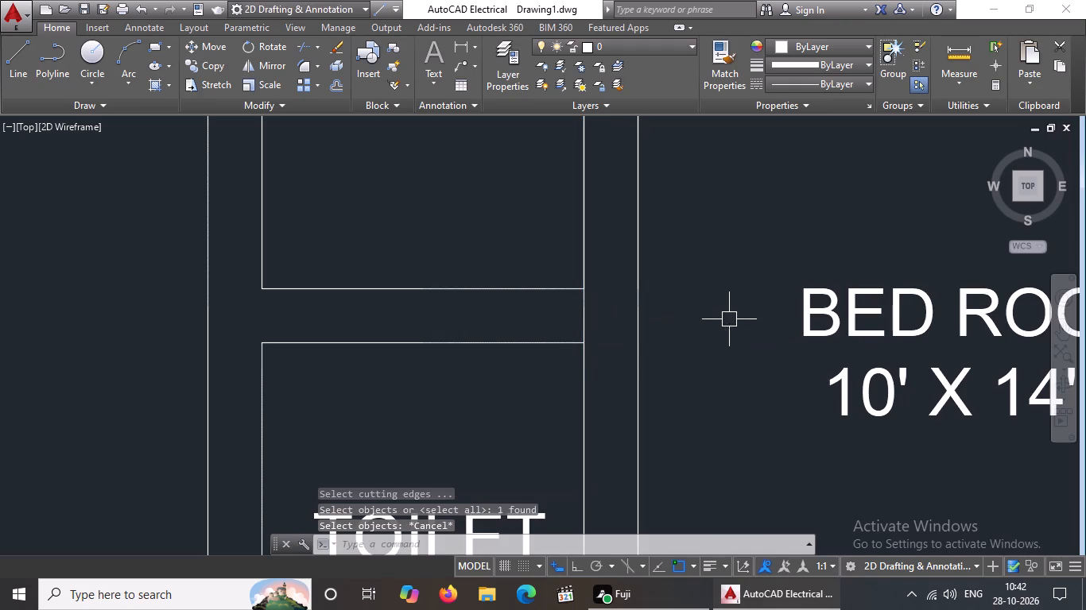
{"action": "key", "text": "space"}
{"action": "left_click", "coordinate": [584, 319]}
{"action": "scroll", "coordinate": [545, 315], "scroll_direction": "down", "scroll_amount": 4}
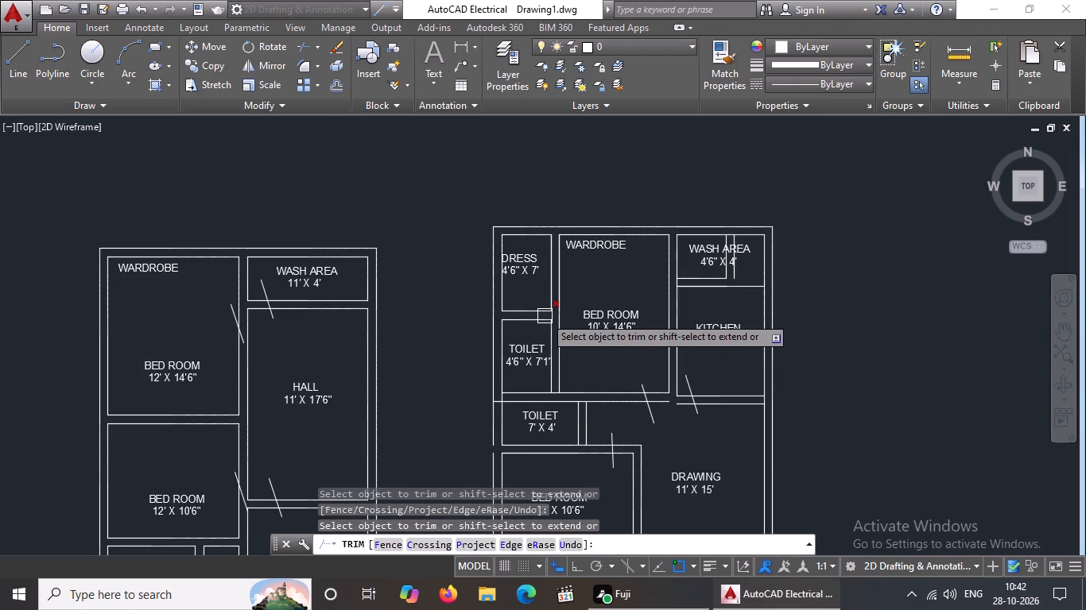
{"action": "scroll", "coordinate": [809, 289], "scroll_direction": "up", "scroll_amount": 2}
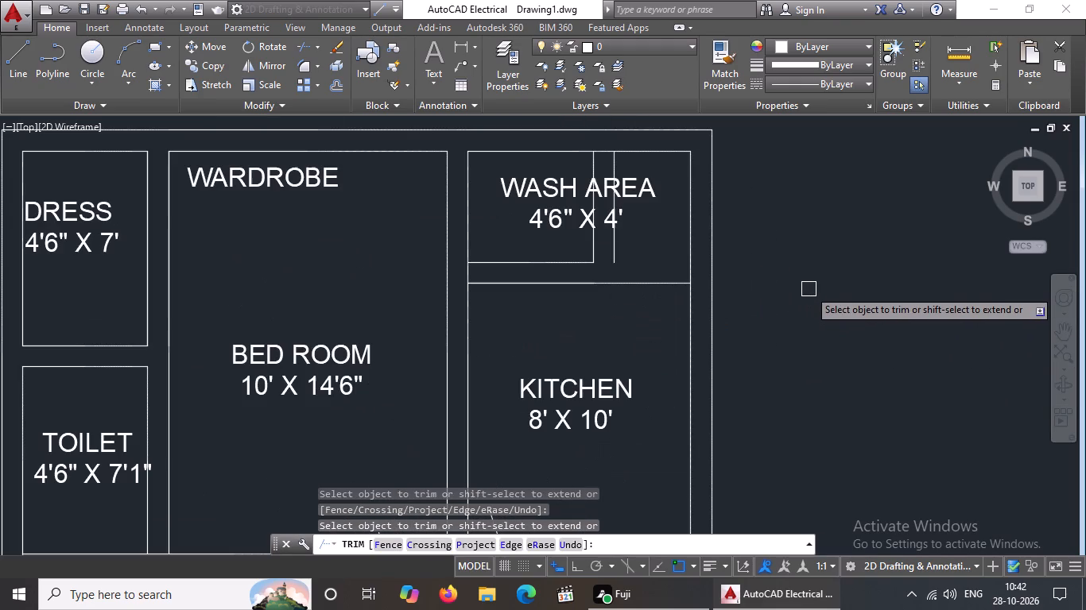
{"action": "key", "text": "Escape"}
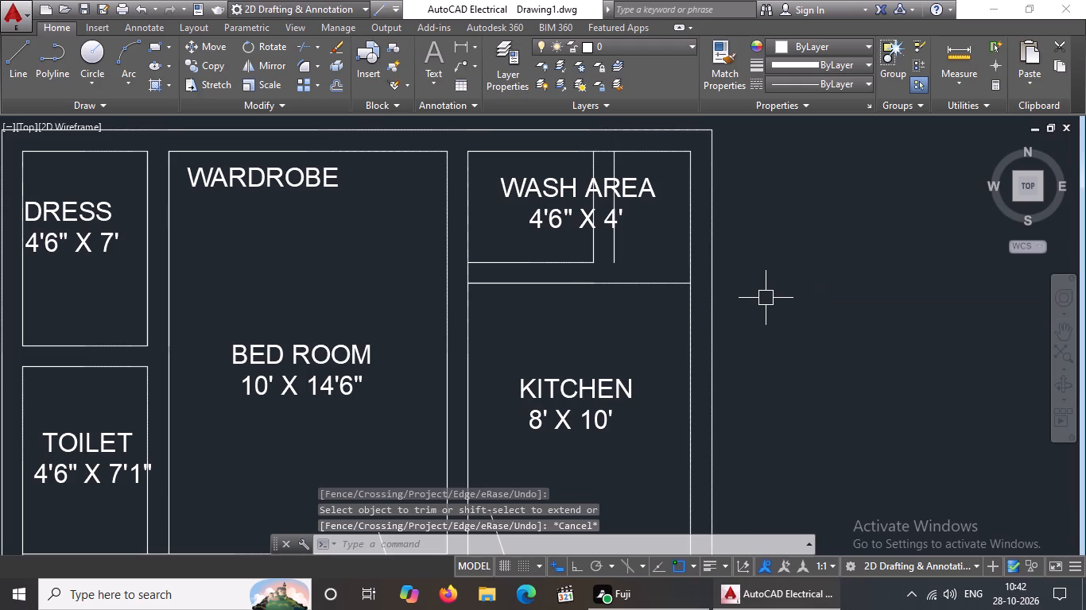
With Ortho on, draw a horizontal line about 2'-11" long from the wash area partition's lower end to just past the inner right wall.
{"action": "key", "text": "l"}
{"action": "key", "text": "space"}
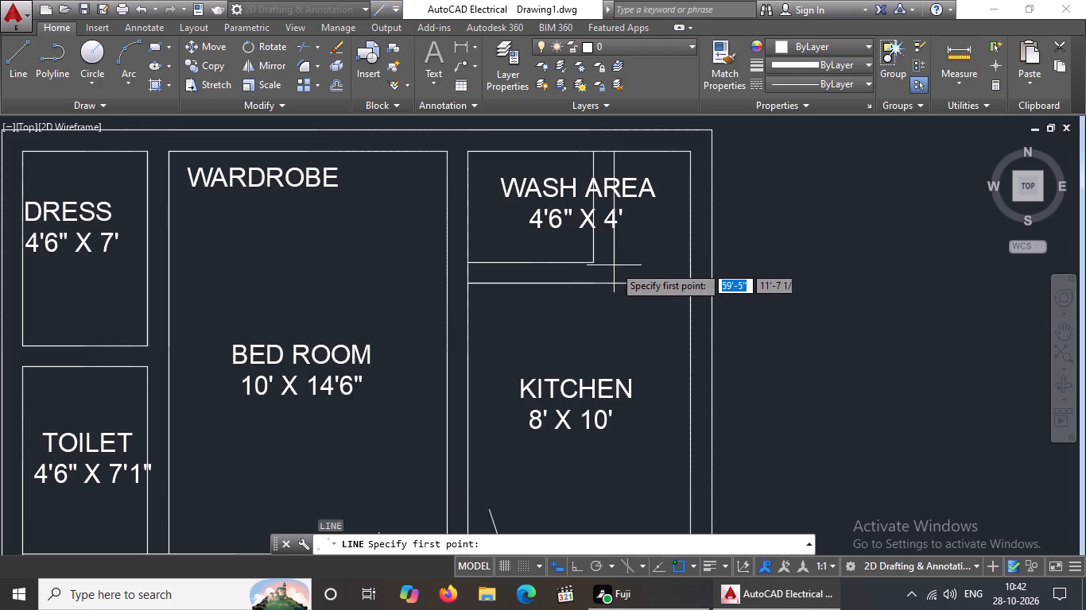
{"action": "left_click", "coordinate": [614, 263]}
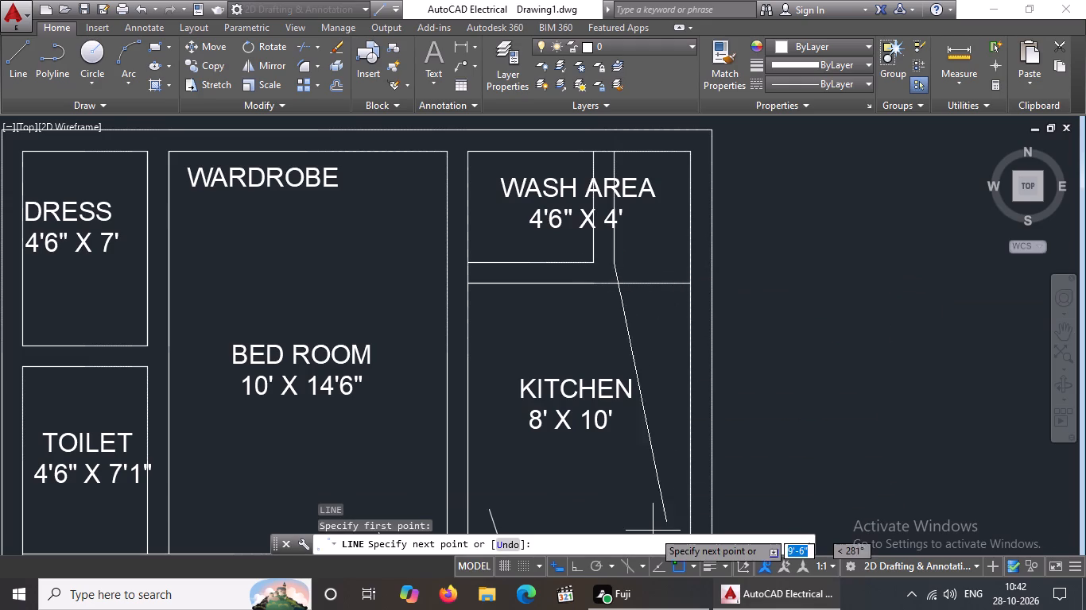
{"action": "left_click", "coordinate": [584, 564]}
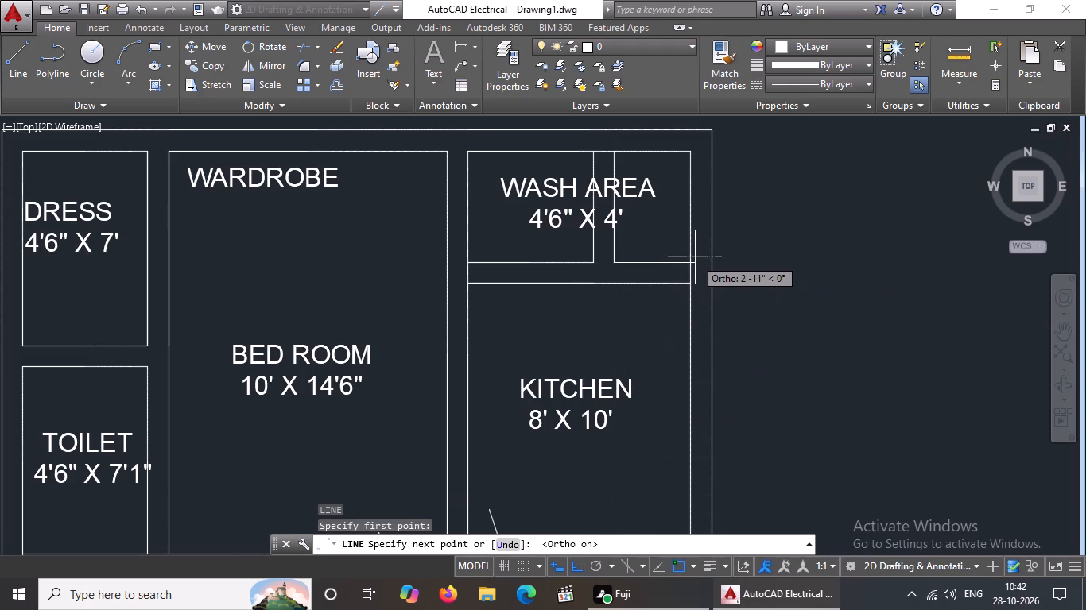
{"action": "left_click", "coordinate": [696, 264]}
{"action": "key", "text": "Escape"}
Trim the new line's overhang and the wall line segments crossing both ends of the wall between the wash area and kitchen.
{"action": "type", "text": "TR"}
{"action": "key", "text": "space"}
{"action": "key", "text": "space"}
{"action": "scroll", "coordinate": [696, 260], "scroll_direction": "up", "scroll_amount": 1}
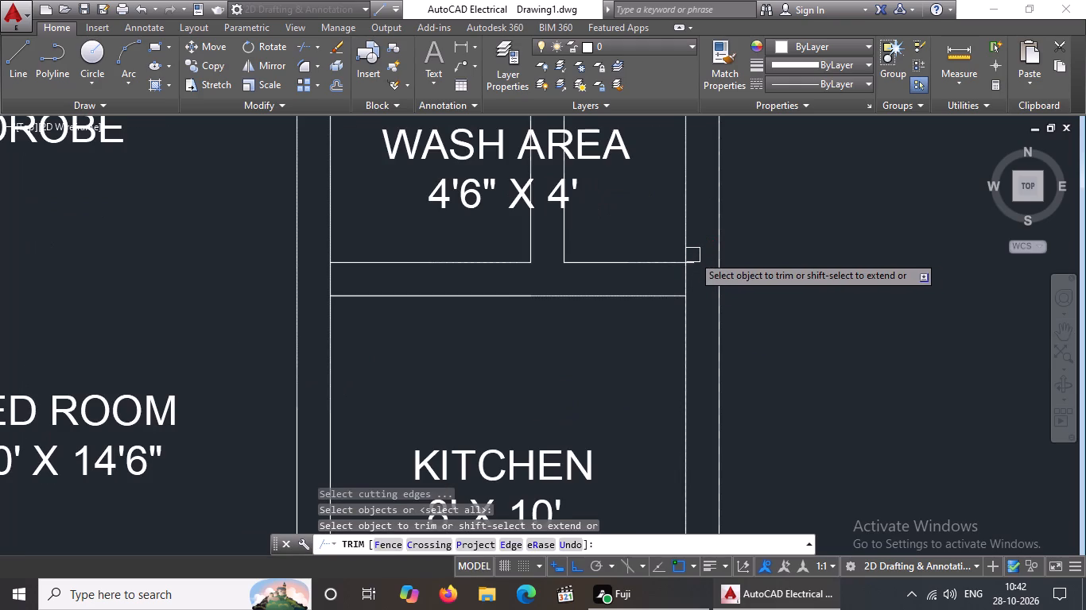
{"action": "left_click", "coordinate": [697, 267]}
{"action": "left_click", "coordinate": [689, 280]}
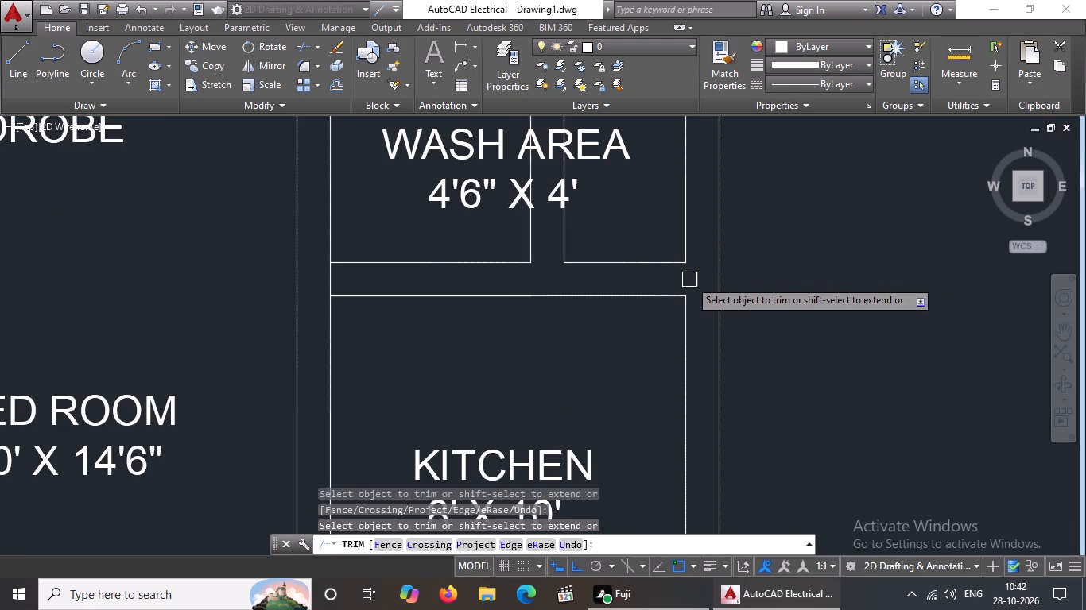
{"action": "left_click", "coordinate": [329, 279]}
Trim the wall line segment crossing the top of the wash area's partition wall.
{"action": "scroll", "coordinate": [440, 300], "scroll_direction": "down", "scroll_amount": 3}
{"action": "scroll", "coordinate": [475, 236], "scroll_direction": "up", "scroll_amount": 3}
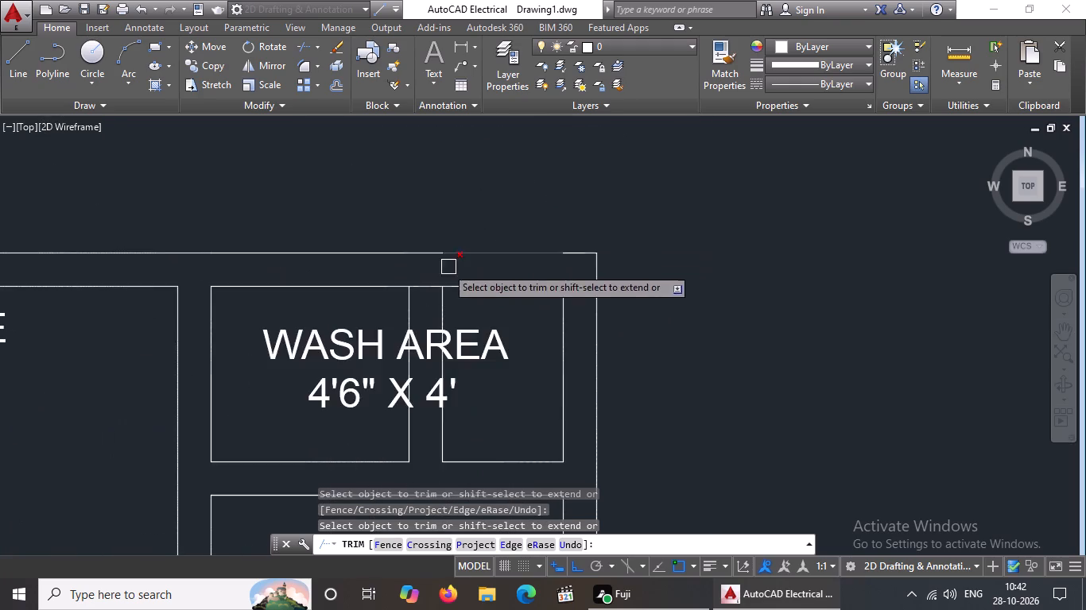
{"action": "scroll", "coordinate": [422, 276], "scroll_direction": "up", "scroll_amount": 2}
{"action": "left_click", "coordinate": [424, 295]}
{"action": "scroll", "coordinate": [444, 291], "scroll_direction": "down", "scroll_amount": 4}
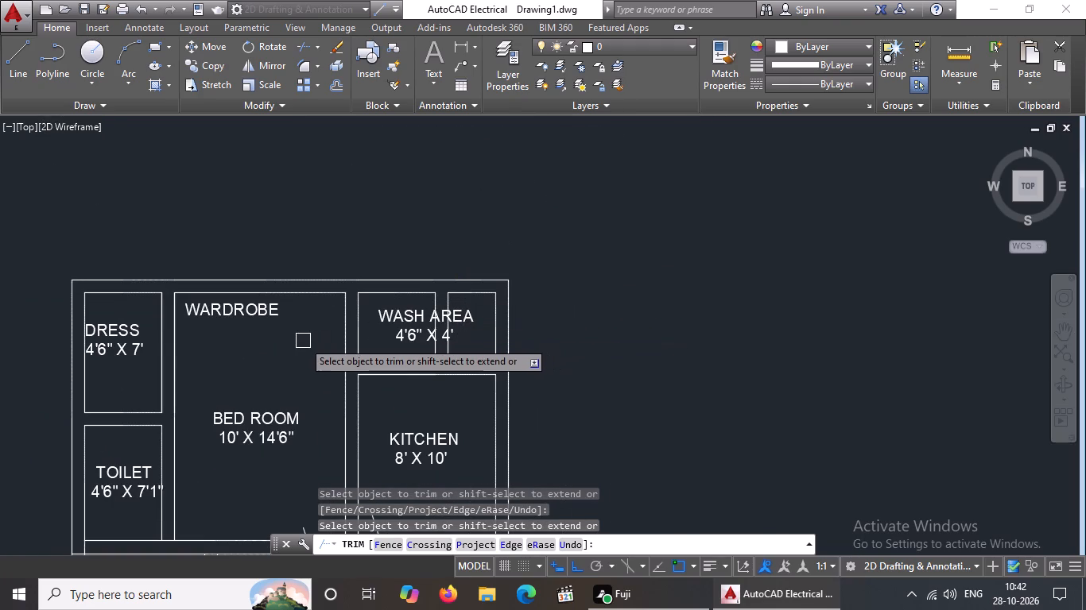
Trim the segment crossing the bottom of the 4'6" X 7'1" toilet–bedroom wall and erase the short segment below that toilet's lower left corner.
{"action": "scroll", "coordinate": [303, 341], "scroll_direction": "down", "scroll_amount": 1}
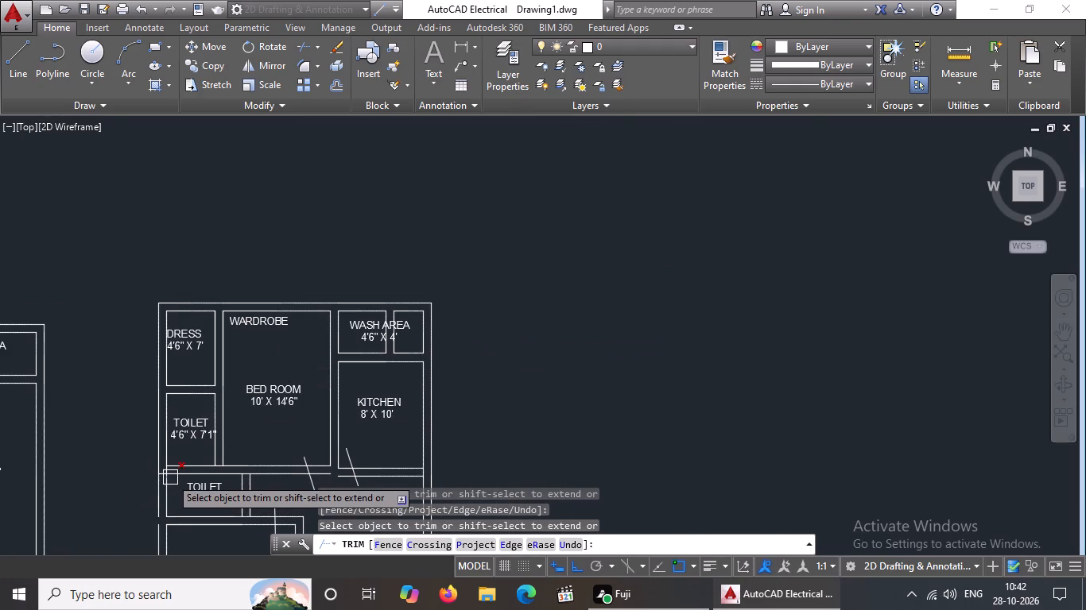
{"action": "scroll", "coordinate": [170, 481], "scroll_direction": "up", "scroll_amount": 5}
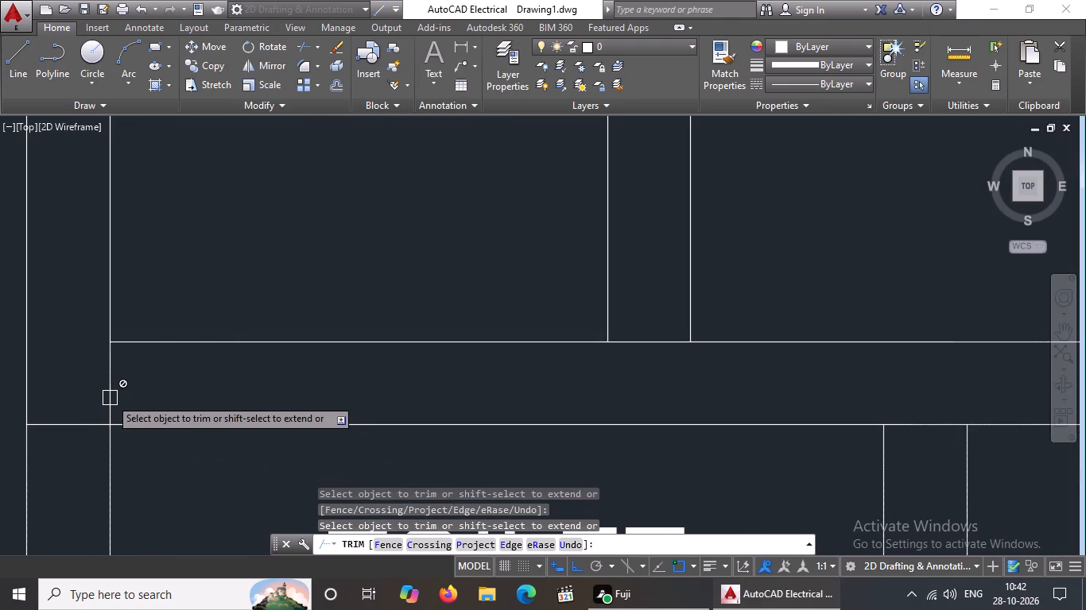
{"action": "left_click", "coordinate": [646, 343]}
{"action": "key", "text": "Escape"}
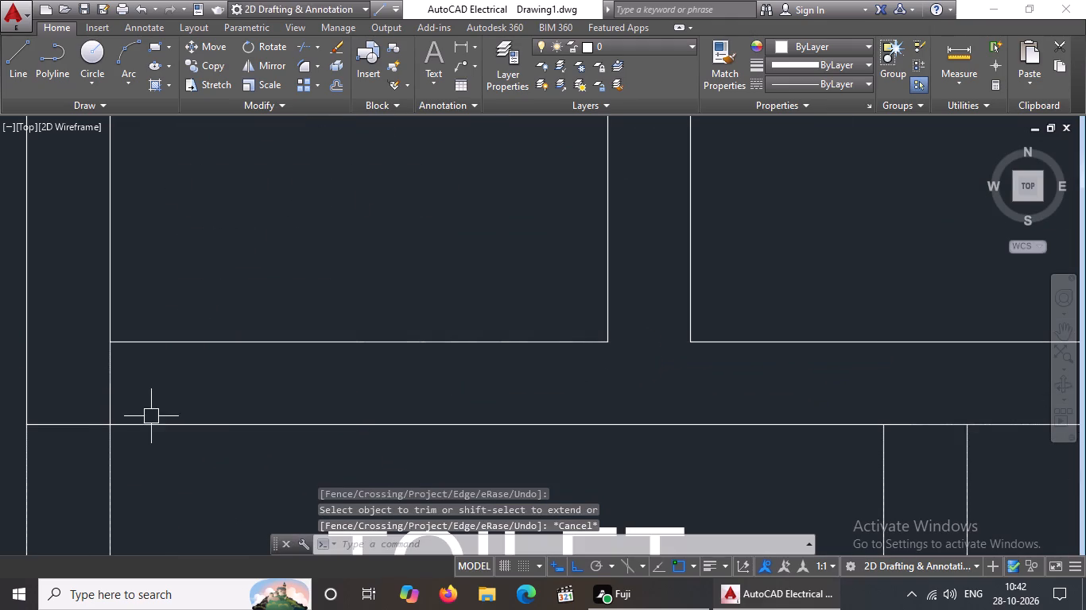
{"action": "left_click", "coordinate": [111, 393]}
{"action": "key", "text": "Delete"}
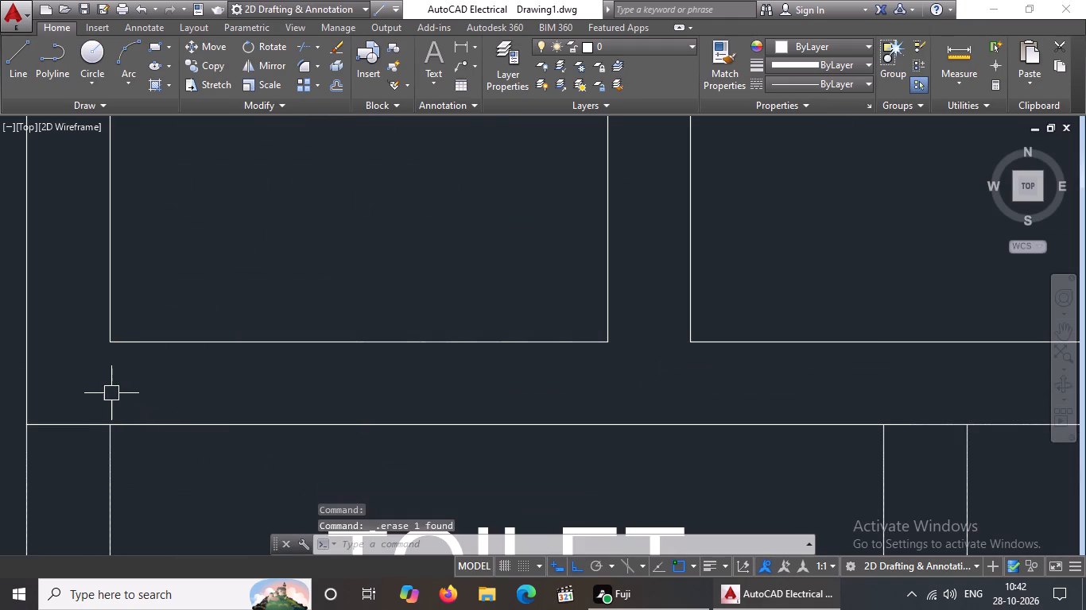
Erase both horizontal lines of the wall between the kitchen and the drawing room.
{"action": "scroll", "coordinate": [136, 386], "scroll_direction": "down", "scroll_amount": 3}
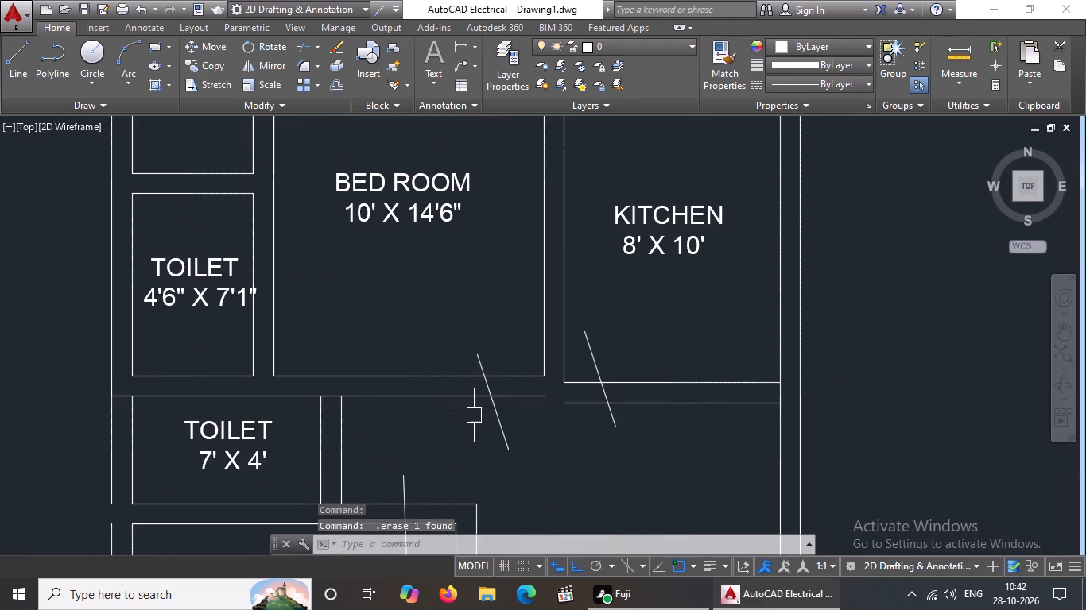
{"action": "scroll", "coordinate": [510, 417], "scroll_direction": "down", "scroll_amount": 1}
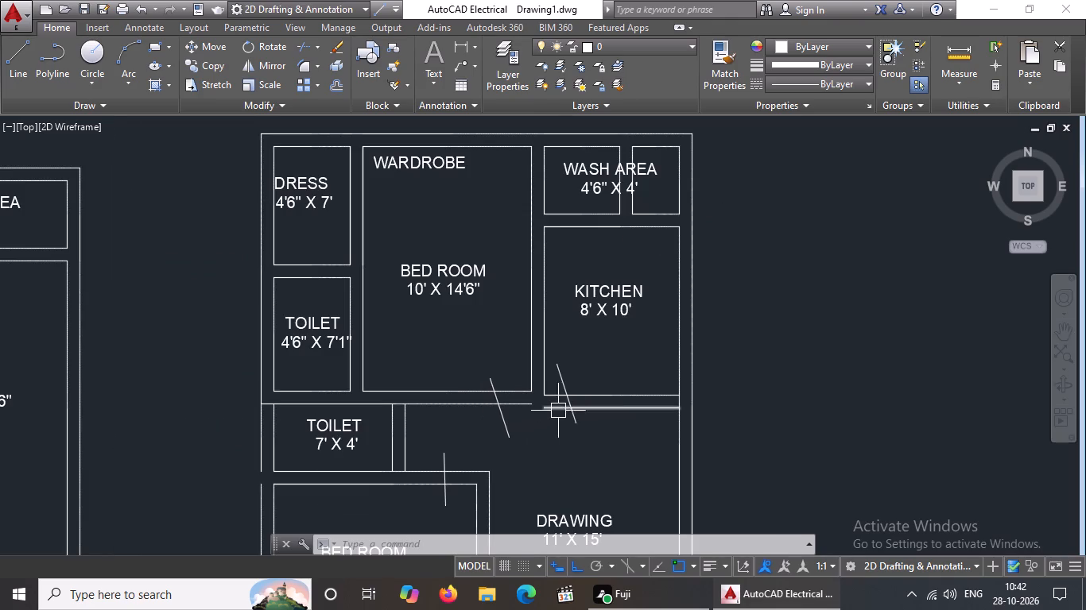
{"action": "scroll", "coordinate": [570, 395], "scroll_direction": "up", "scroll_amount": 2}
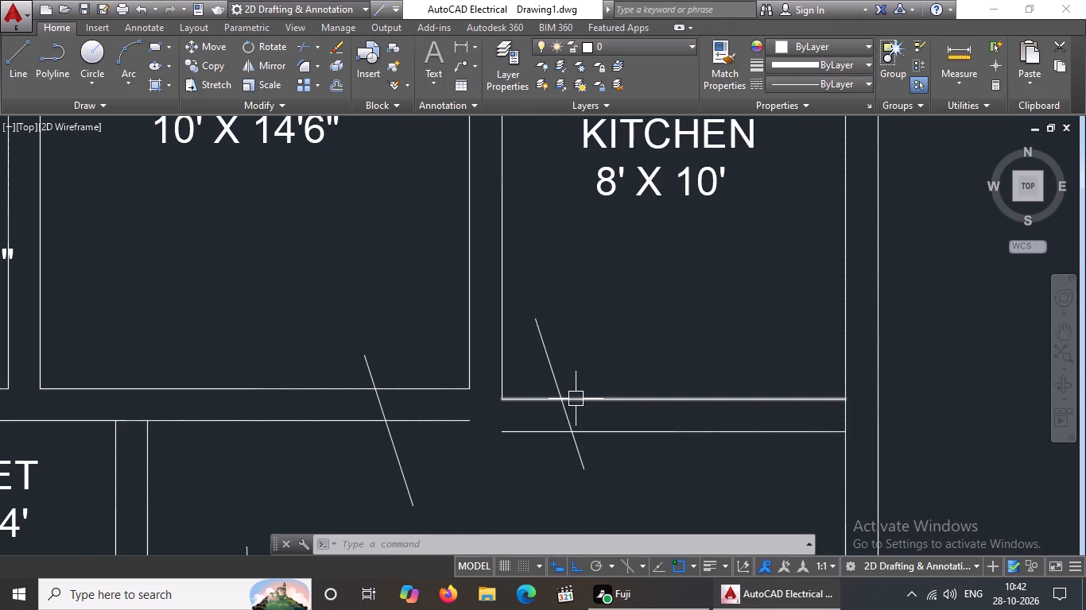
{"action": "left_click", "coordinate": [576, 399]}
{"action": "key", "text": "Delete"}
{"action": "left_click", "coordinate": [599, 434]}
{"action": "key", "text": "Delete"}
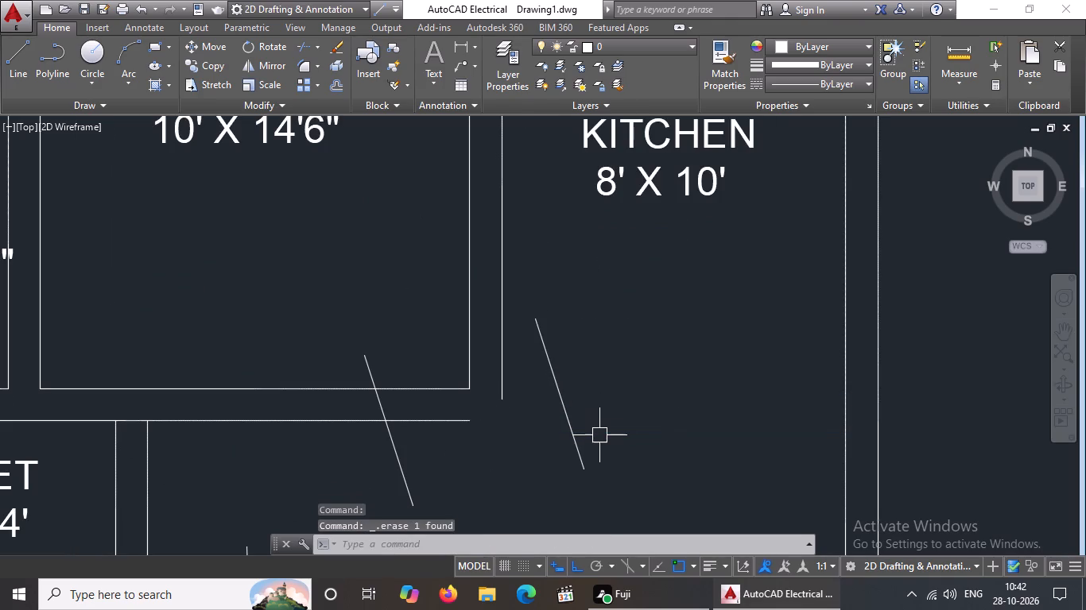
Fillet the two wall lines below the 10' X 14'6" bedroom with the kitchen's inner and outer right wall lines, using zero radius.
{"action": "type", "text": "F"}
{"action": "key", "text": "space"}
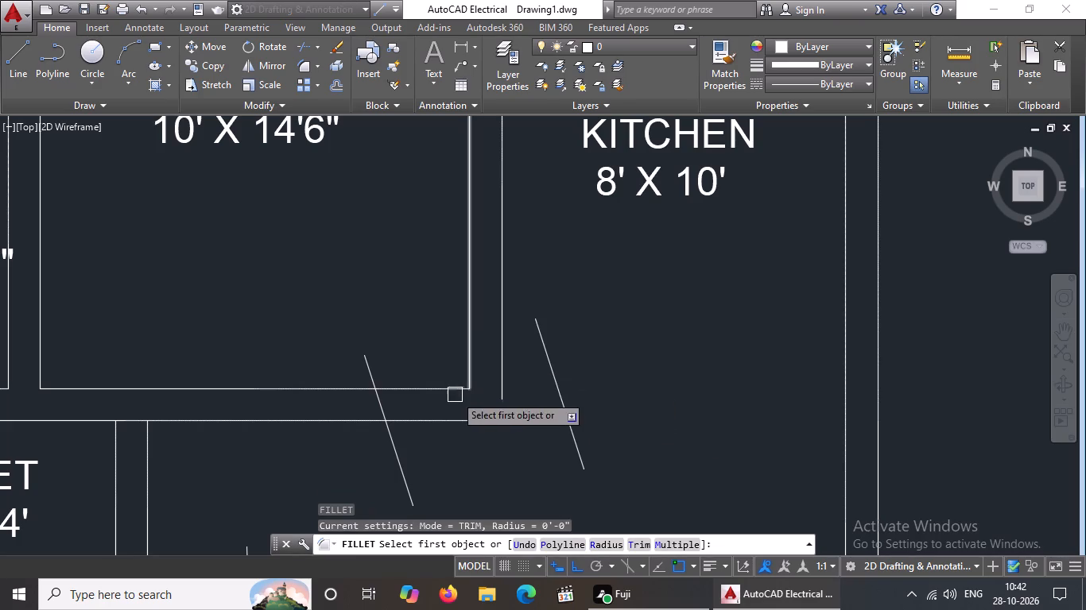
{"action": "left_click_drag", "start_coordinate": [444, 388], "coordinate": [459, 388]}
{"action": "left_click", "coordinate": [842, 311]}
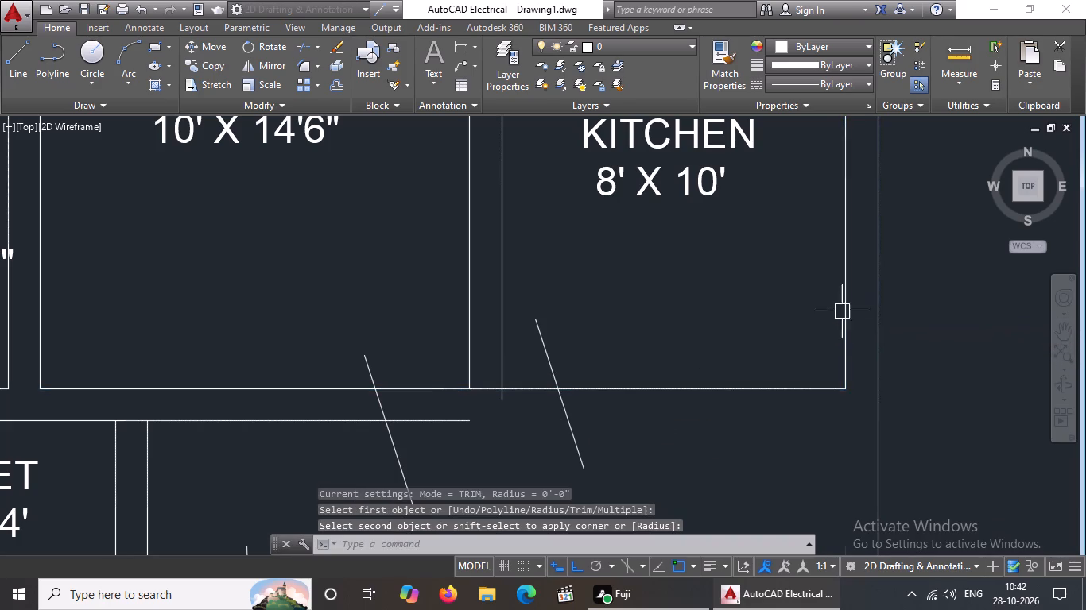
{"action": "type", "text": "F"}
{"action": "key", "text": "space"}
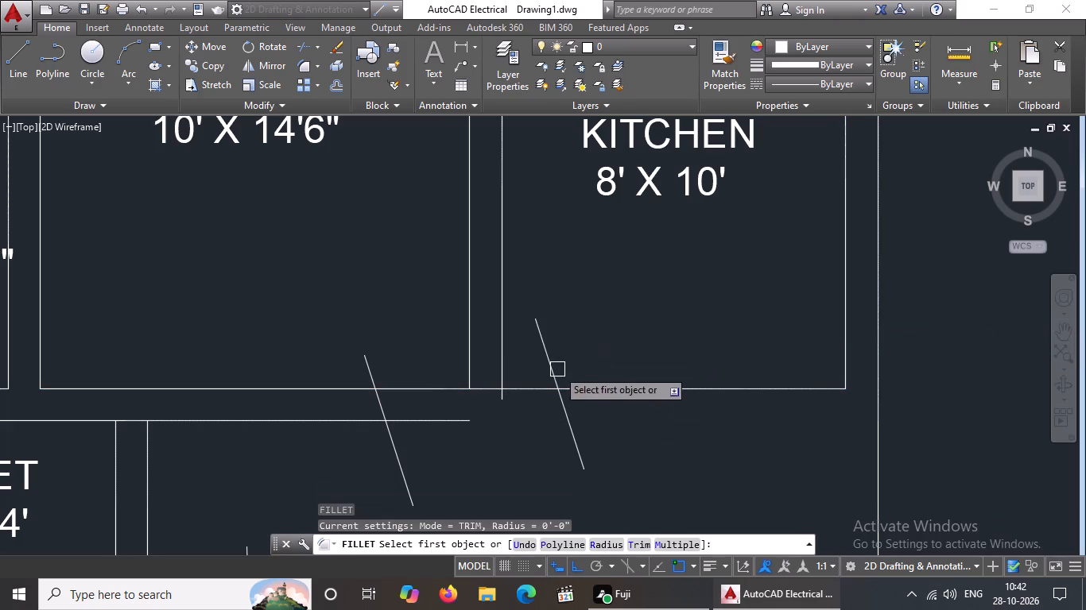
{"action": "left_click", "coordinate": [442, 416]}
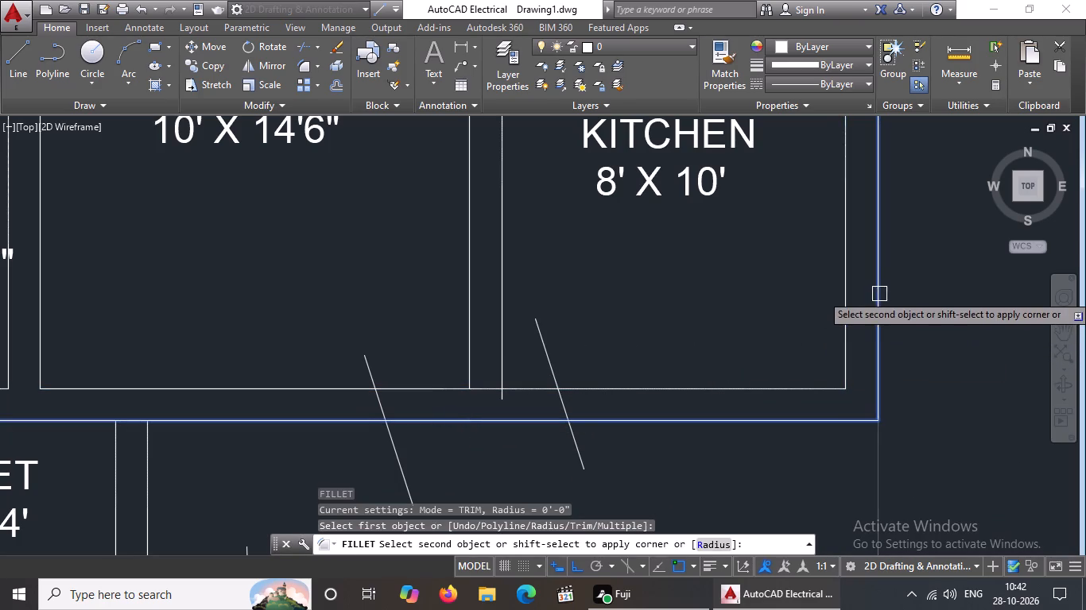
{"action": "left_click", "coordinate": [879, 294]}
{"action": "scroll", "coordinate": [819, 397], "scroll_direction": "down", "scroll_amount": 6}
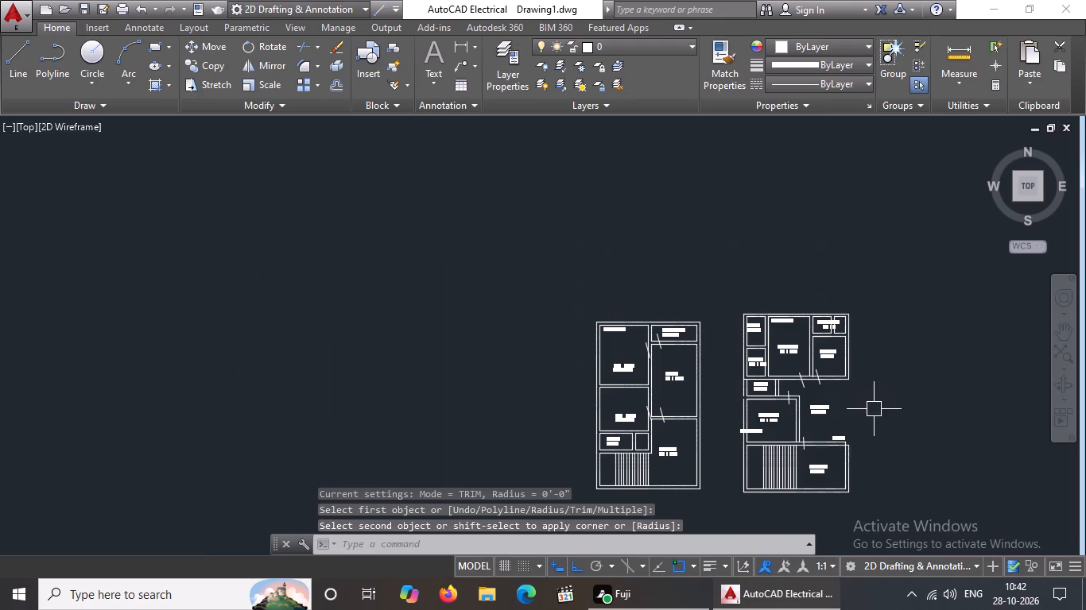
{"action": "scroll", "coordinate": [875, 408], "scroll_direction": "up", "scroll_amount": 3}
{"action": "scroll", "coordinate": [872, 377], "scroll_direction": "down", "scroll_amount": 2}
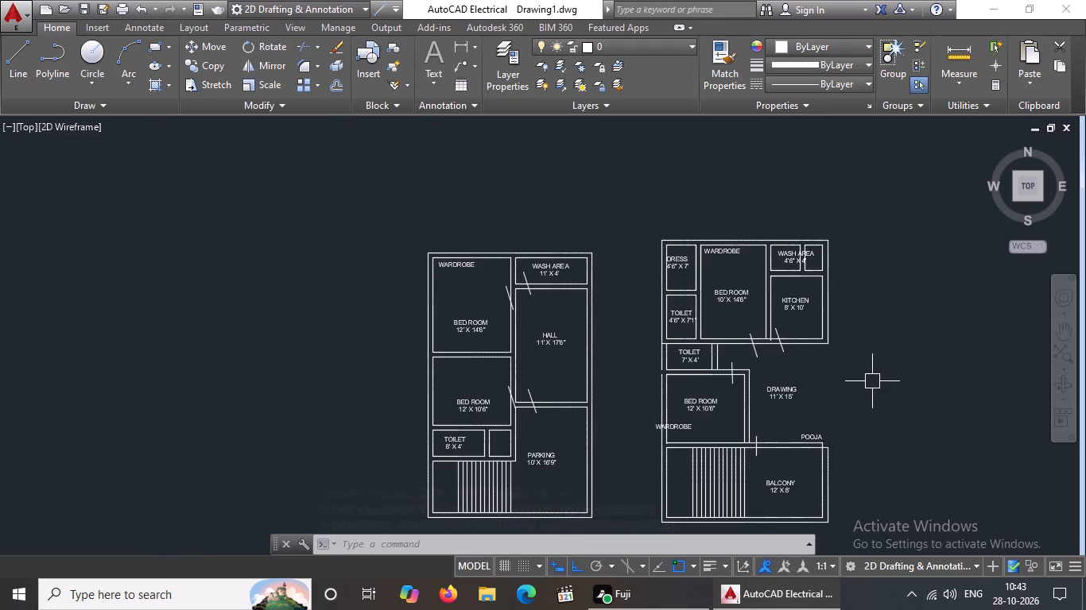
Fillet the kitchen's two bottom wall lines with the balcony's outer and inner right wall lines, using zero radius.
{"action": "key", "text": "Escape"}
{"action": "type", "text": "F"}
{"action": "key", "text": "space"}
{"action": "scroll", "coordinate": [845, 354], "scroll_direction": "up", "scroll_amount": 3}
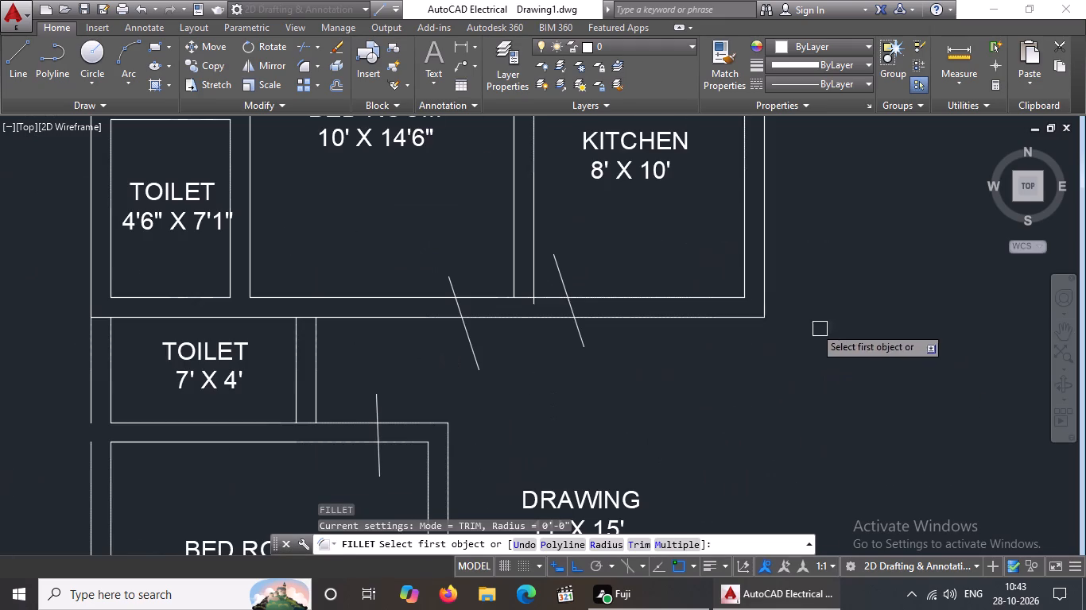
{"action": "left_click", "coordinate": [719, 301]}
{"action": "scroll", "coordinate": [820, 278], "scroll_direction": "down", "scroll_amount": 2}
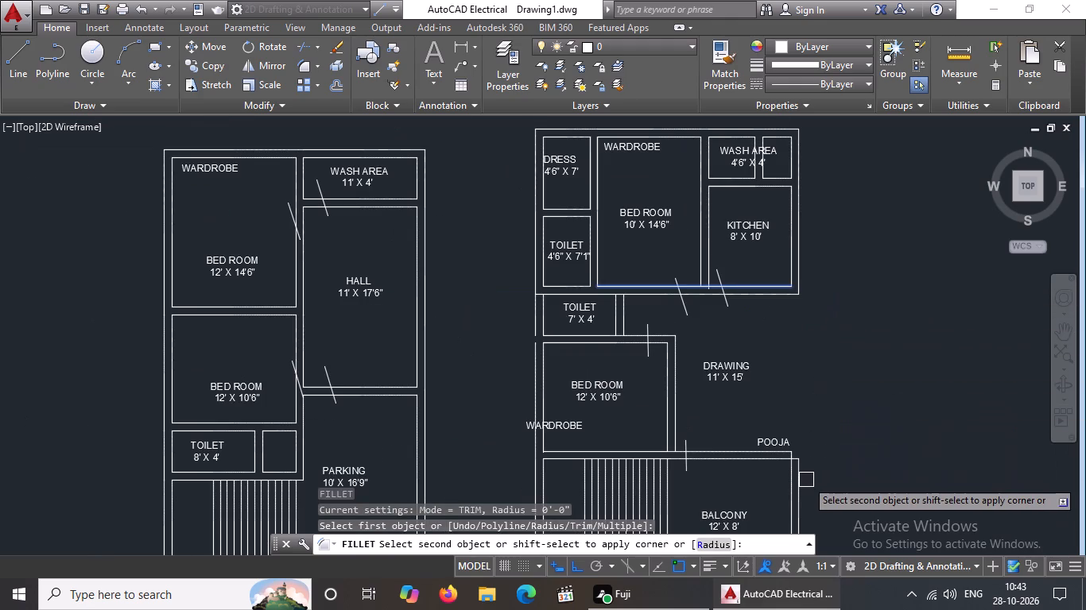
{"action": "left_click", "coordinate": [802, 481]}
{"action": "key", "text": "f"}
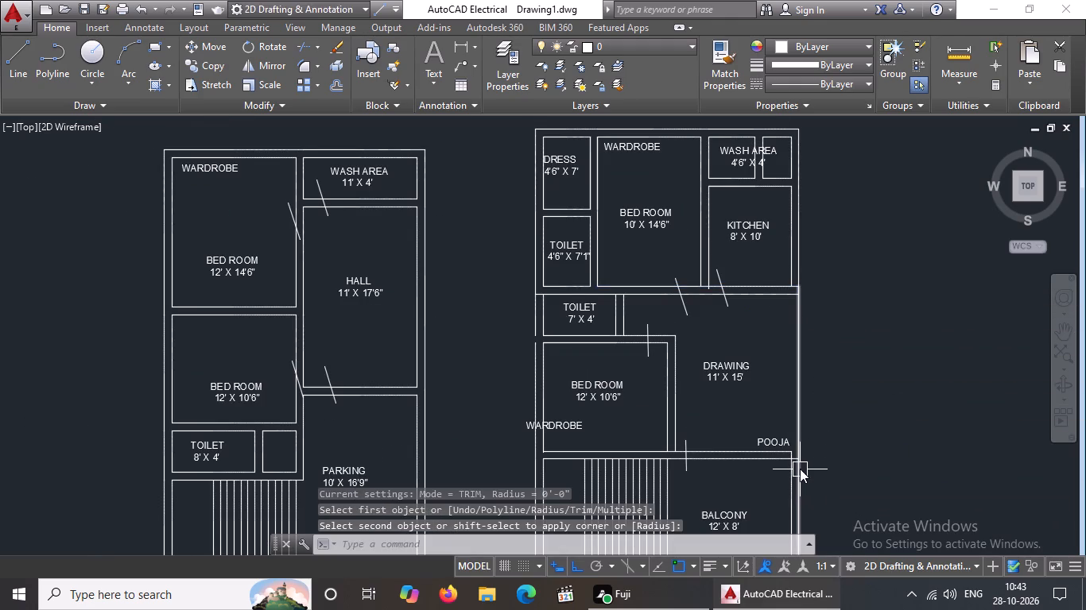
{"action": "key", "text": "space"}
{"action": "left_click", "coordinate": [754, 298]}
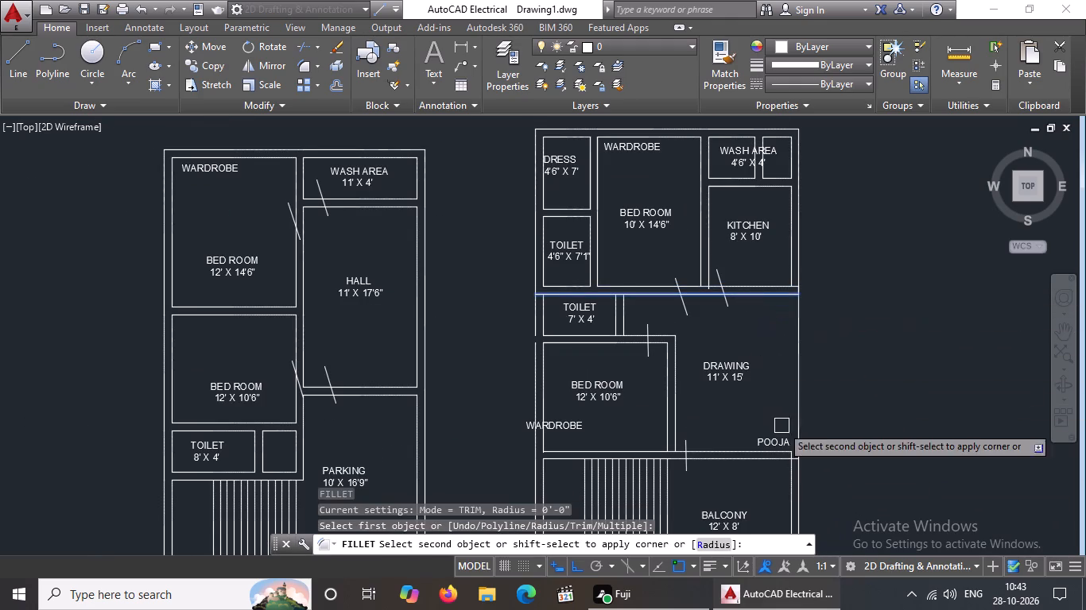
{"action": "left_click", "coordinate": [788, 475]}
{"action": "scroll", "coordinate": [825, 374], "scroll_direction": "down", "scroll_amount": 2}
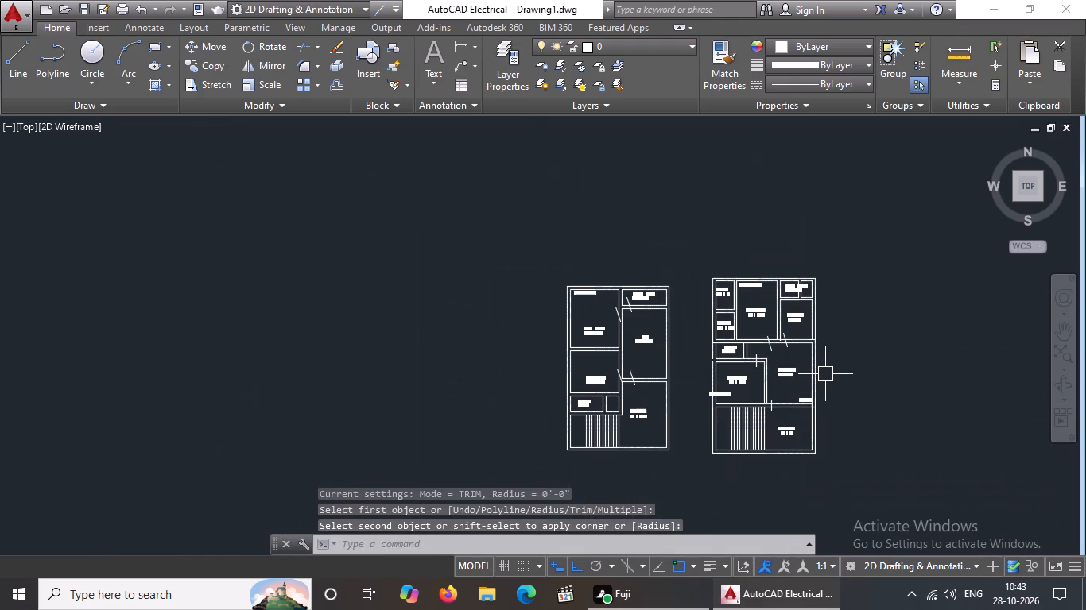
{"action": "key", "text": "Escape"}
Trim the stub and segment crossing the bottom of the bedroom–kitchen wall, plus the segment crossing the outer wall at the kitchen's lower right corner.
{"action": "scroll", "coordinate": [790, 276], "scroll_direction": "up", "scroll_amount": 3}
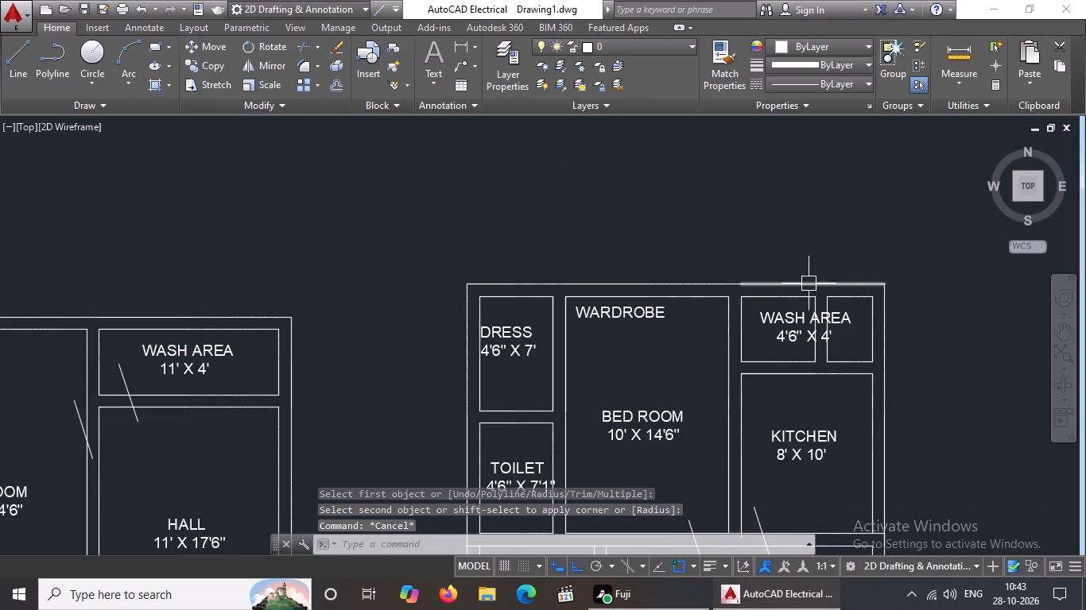
{"action": "scroll", "coordinate": [789, 345], "scroll_direction": "down", "scroll_amount": 1}
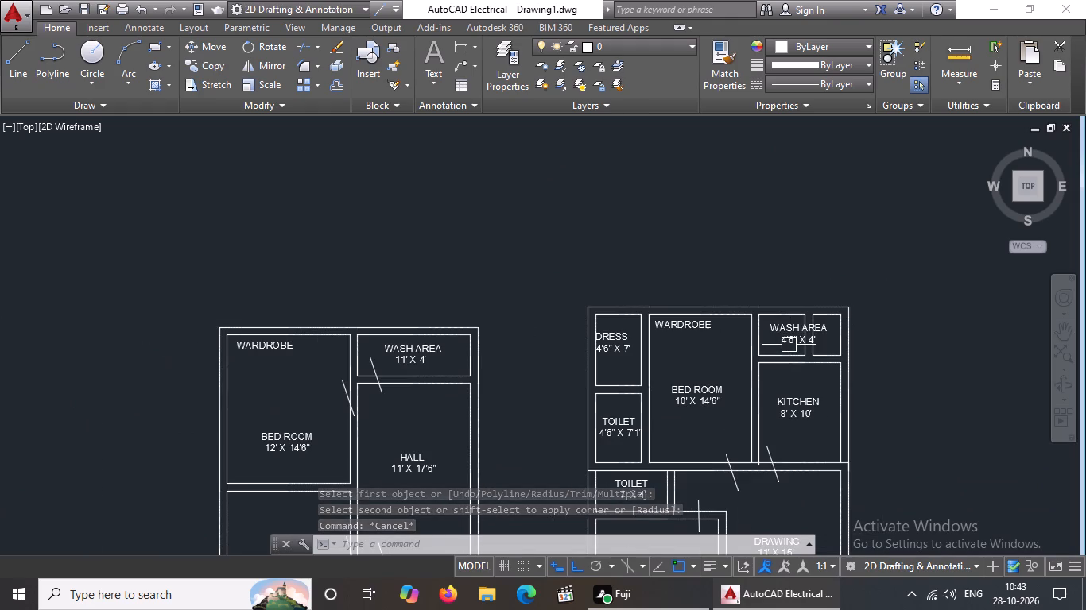
{"action": "scroll", "coordinate": [784, 481], "scroll_direction": "up", "scroll_amount": 2}
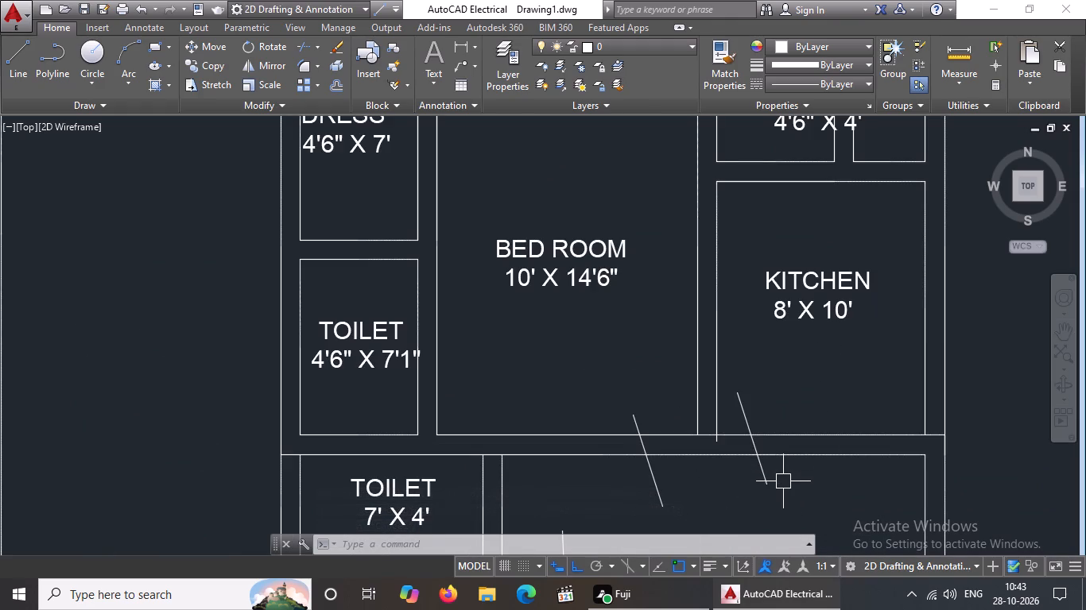
{"action": "key", "text": "Escape"}
{"action": "key", "text": "r"}
{"action": "key", "text": "Escape"}
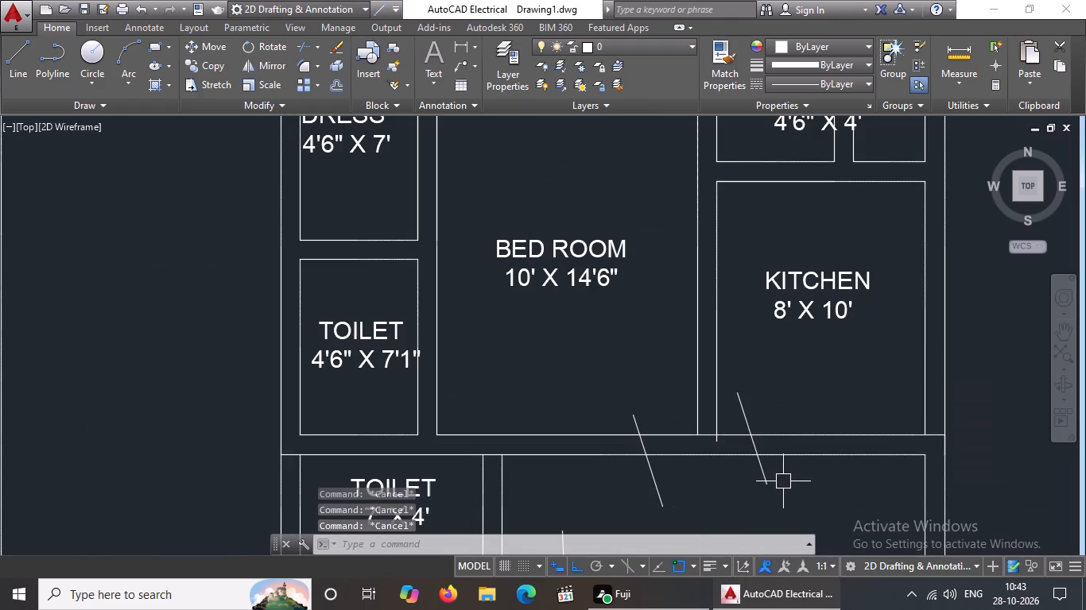
{"action": "type", "text": "TR"}
{"action": "key", "text": "Return"}
{"action": "key", "text": "Return"}
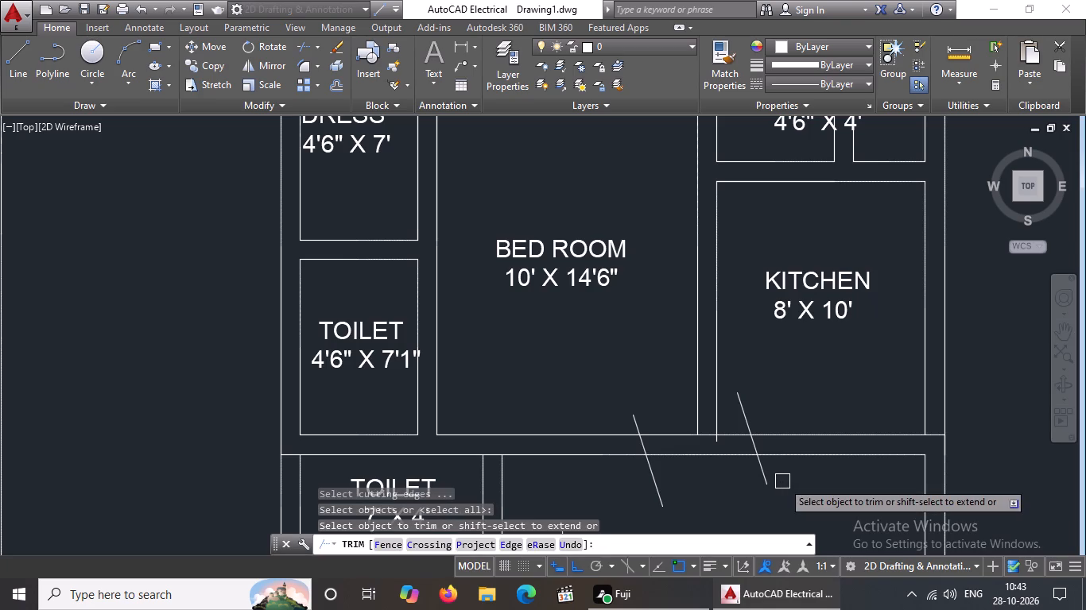
{"action": "left_click", "coordinate": [717, 446]}
{"action": "left_click", "coordinate": [708, 439]}
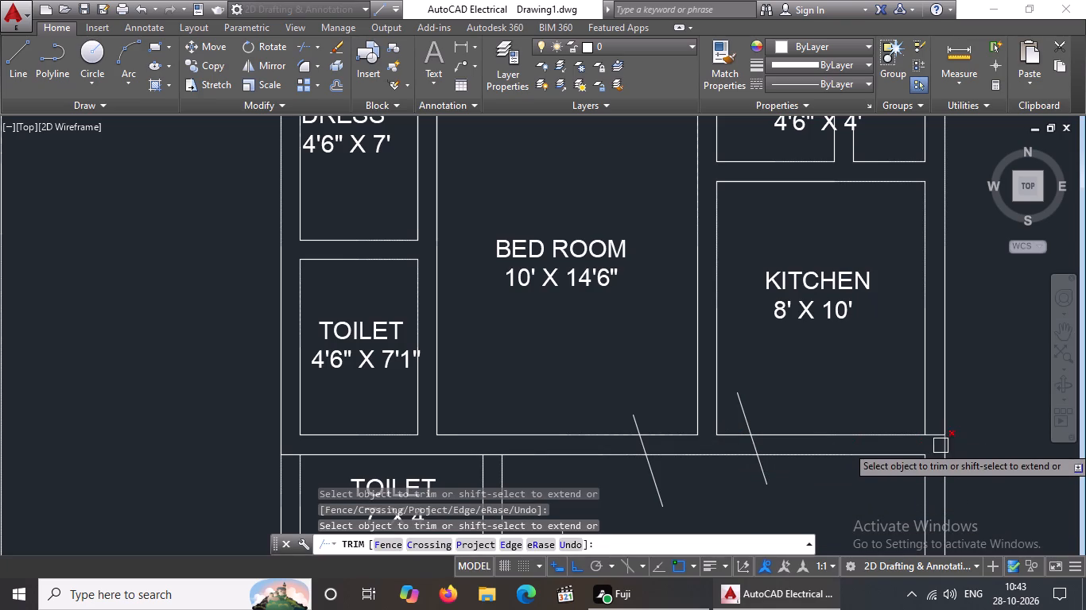
{"action": "scroll", "coordinate": [932, 437], "scroll_direction": "up", "scroll_amount": 2}
{"action": "left_click", "coordinate": [935, 438]}
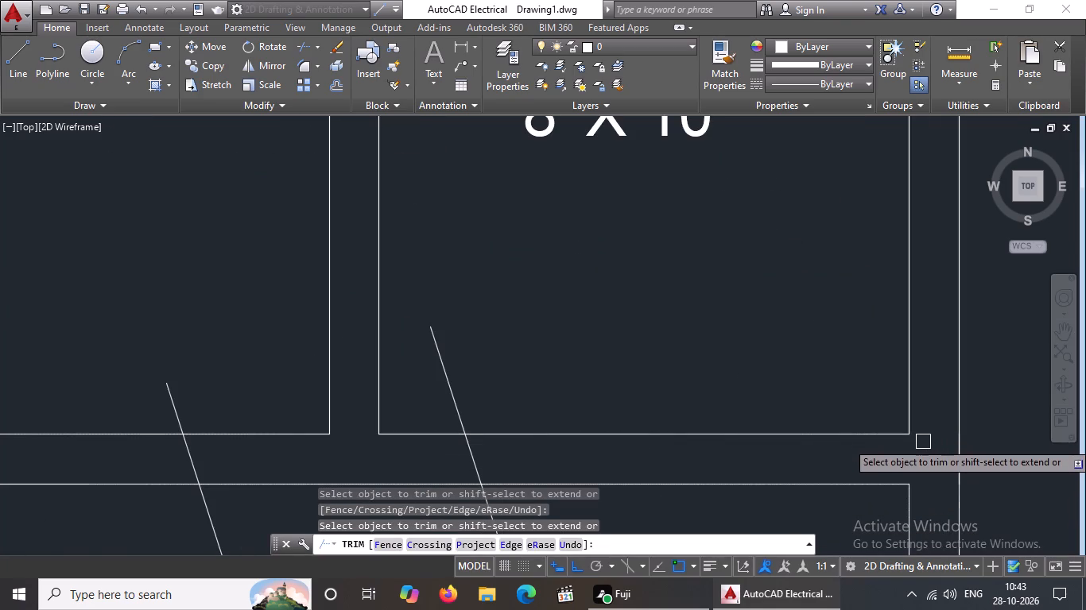
Trim the wall line segments crossing the bottom and top of the 7' X 4' toilet's right wall.
{"action": "scroll", "coordinate": [893, 438], "scroll_direction": "down", "scroll_amount": 4}
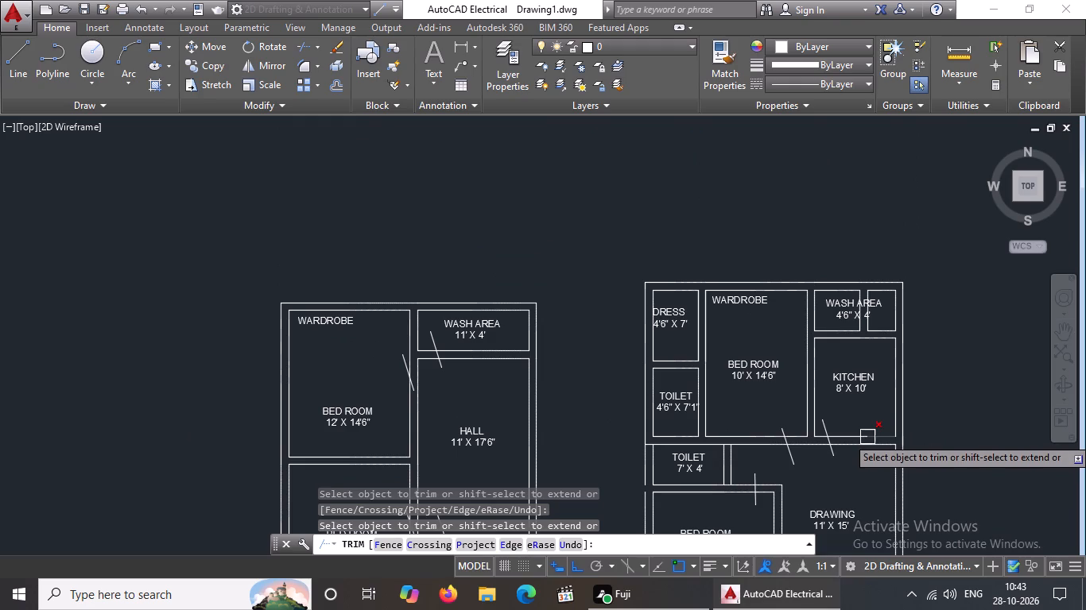
{"action": "scroll", "coordinate": [713, 488], "scroll_direction": "up", "scroll_amount": 4}
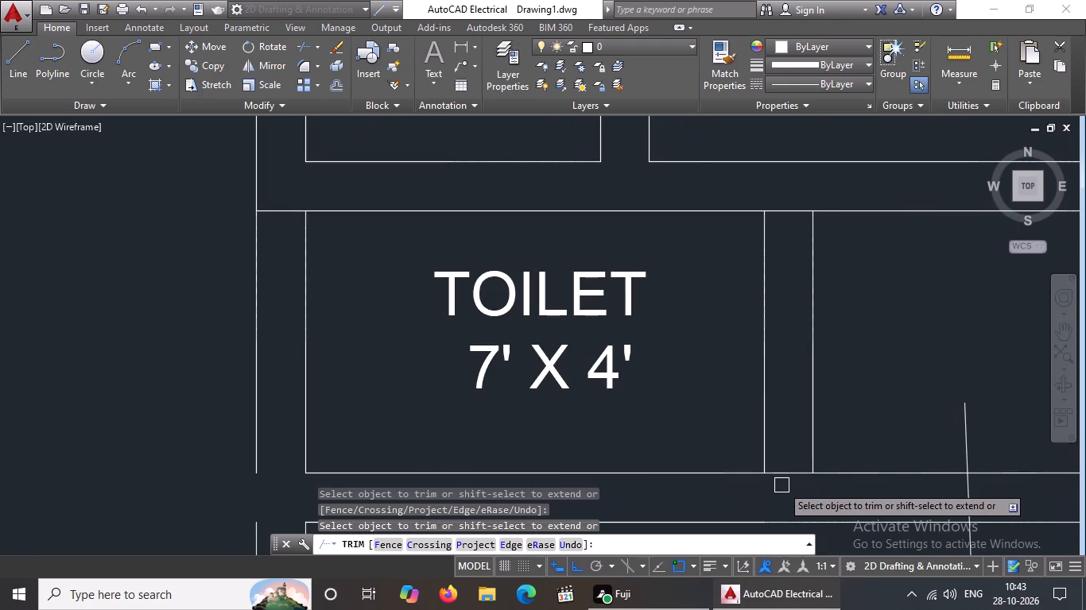
{"action": "left_click", "coordinate": [784, 477]}
{"action": "scroll", "coordinate": [774, 457], "scroll_direction": "down", "scroll_amount": 2}
{"action": "scroll", "coordinate": [767, 371], "scroll_direction": "up", "scroll_amount": 4}
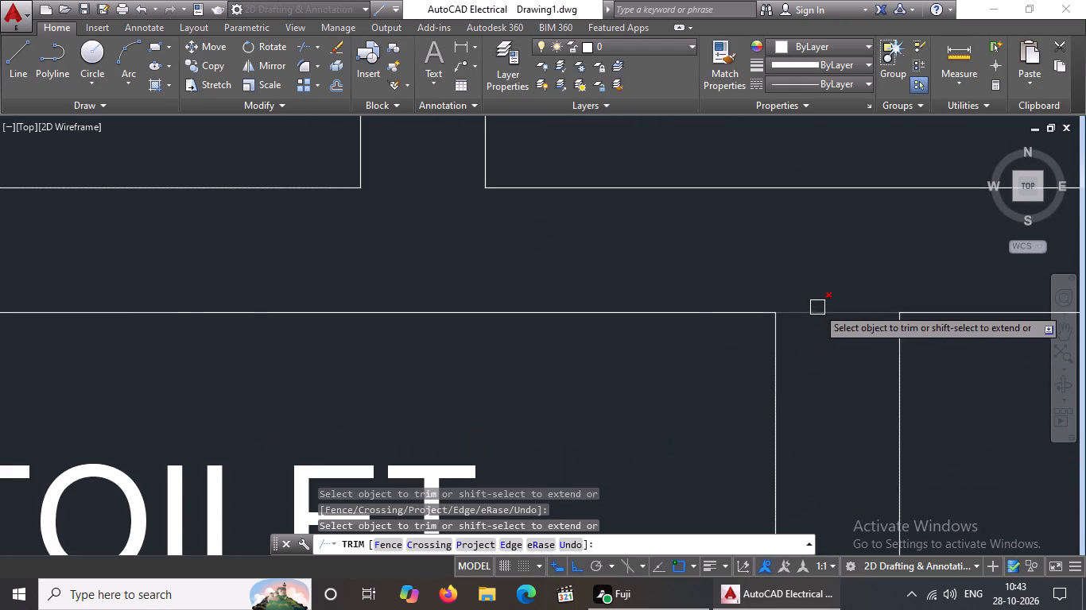
{"action": "left_click", "coordinate": [817, 310]}
{"action": "scroll", "coordinate": [794, 336], "scroll_direction": "down", "scroll_amount": 7}
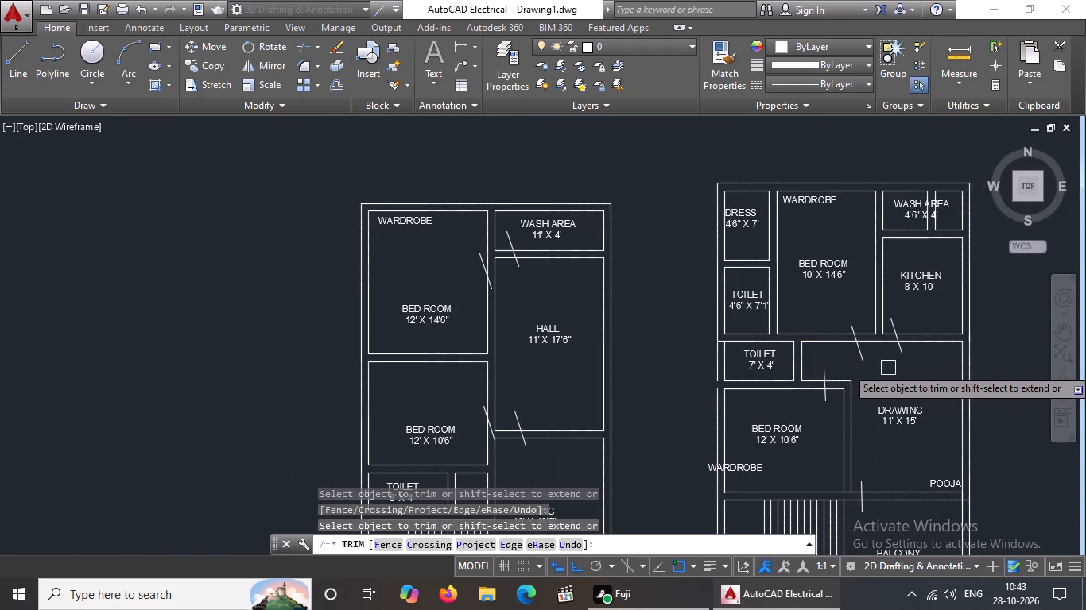
Trim the balcony's top line where it crosses the right outer wall and erase the short inner vertical segment between drawing room and balcony.
{"action": "middle_click_drag", "start_coordinate": [983, 357], "coordinate": [871, 333]}
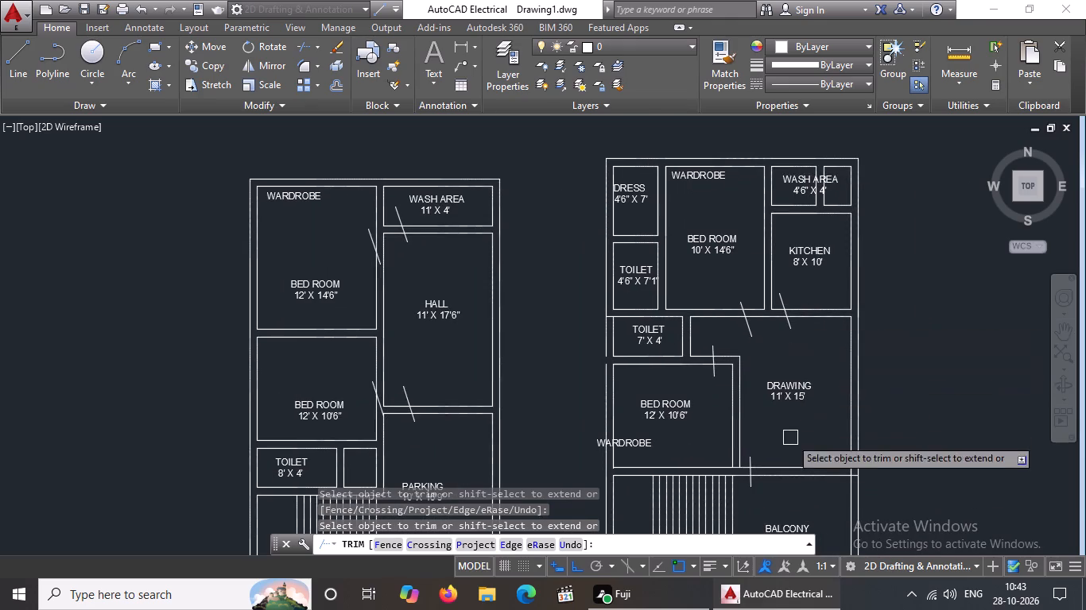
{"action": "scroll", "coordinate": [857, 480], "scroll_direction": "up", "scroll_amount": 7}
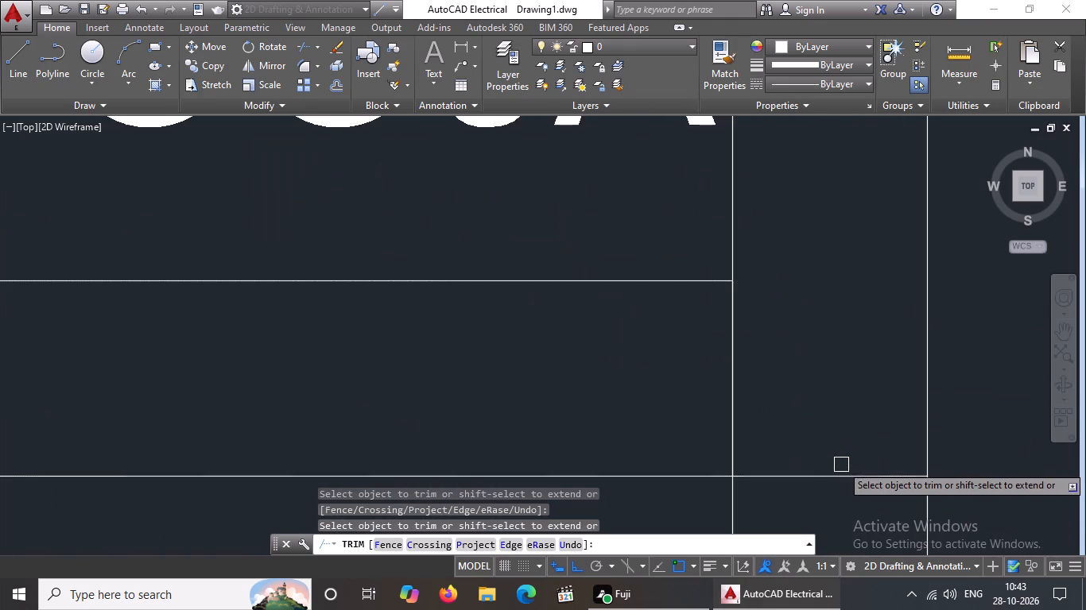
{"action": "left_click", "coordinate": [855, 476]}
{"action": "left_click", "coordinate": [734, 422]}
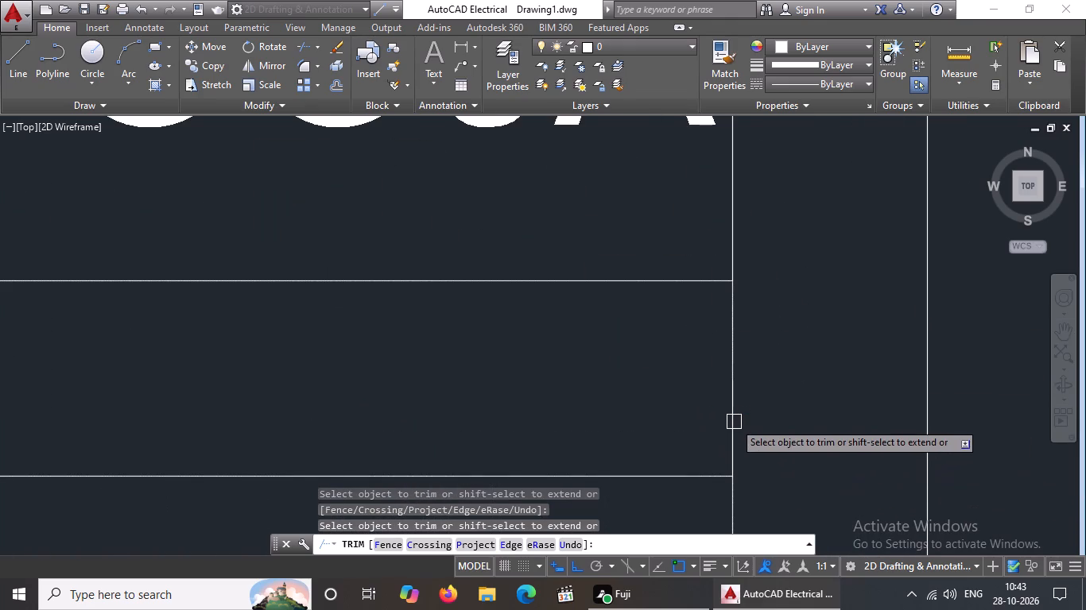
{"action": "left_click", "coordinate": [735, 418]}
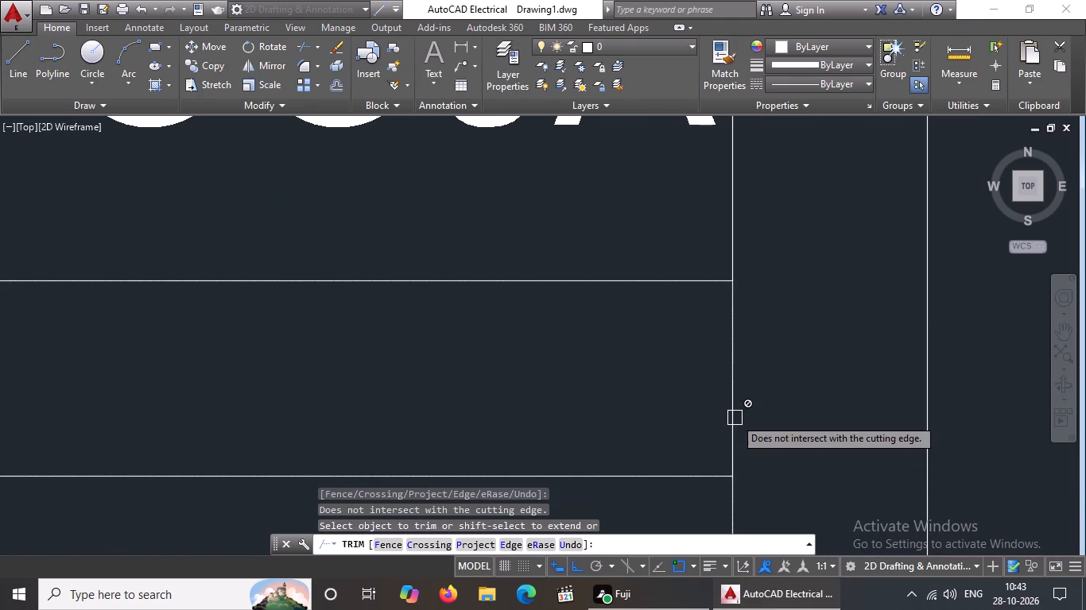
{"action": "key", "text": "Escape"}
{"action": "left_click", "coordinate": [735, 418]}
{"action": "key", "text": "Delete"}
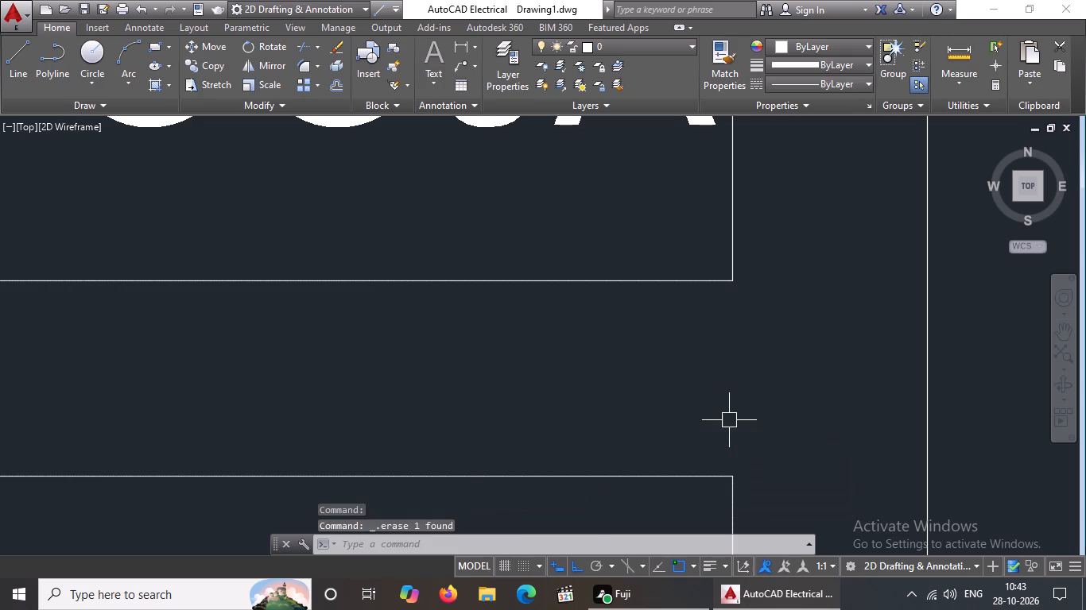
{"action": "scroll", "coordinate": [724, 424], "scroll_direction": "down", "scroll_amount": 6}
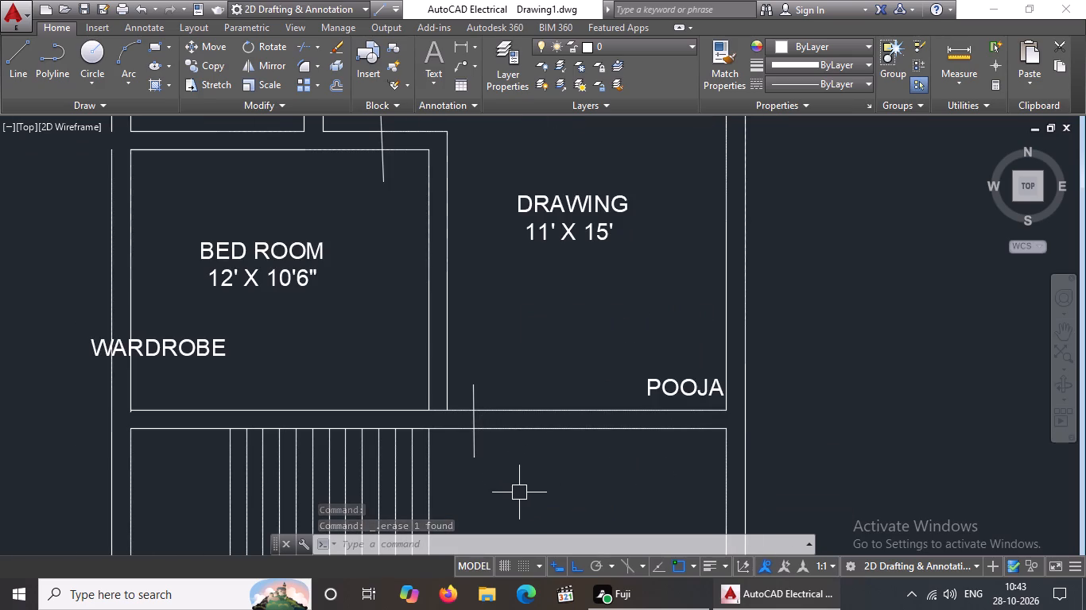
Trim the segment crossing the bottom of the wall between the second plan's 12' X 10'6" bedroom and the drawing room.
{"action": "key", "text": "Escape"}
{"action": "type", "text": "TR"}
{"action": "key", "text": "space"}
{"action": "key", "text": "space"}
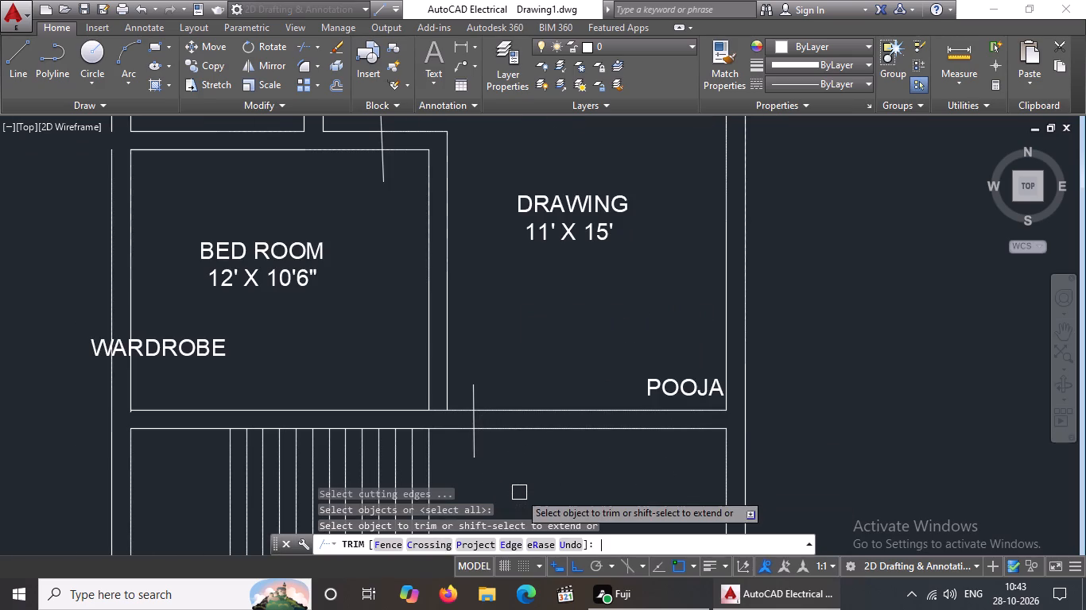
{"action": "scroll", "coordinate": [410, 433], "scroll_direction": "up", "scroll_amount": 3}
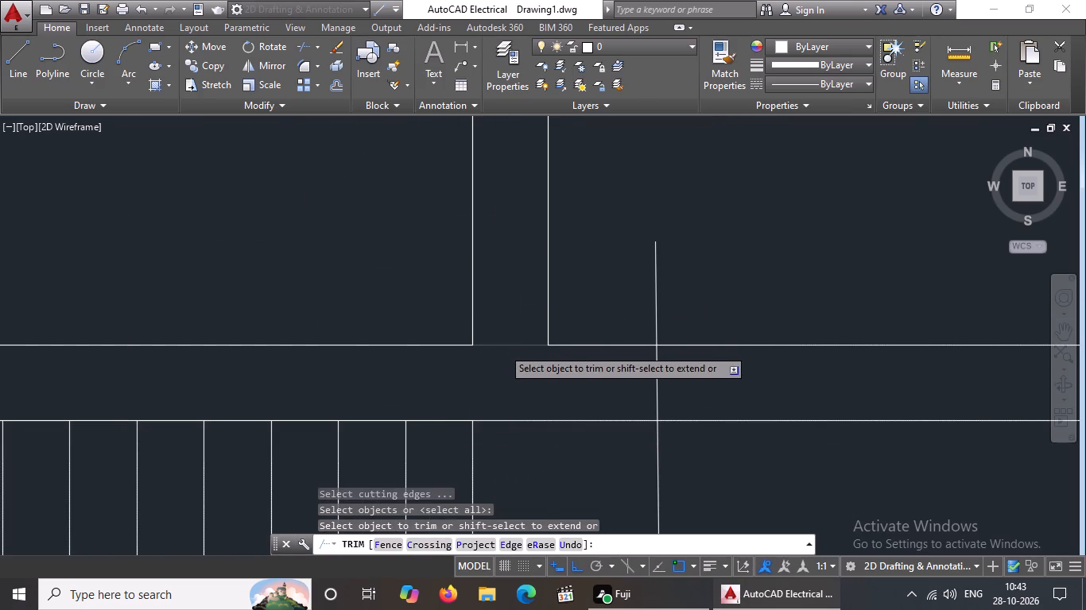
{"action": "left_click", "coordinate": [502, 348]}
{"action": "scroll", "coordinate": [502, 348], "scroll_direction": "down", "scroll_amount": 6}
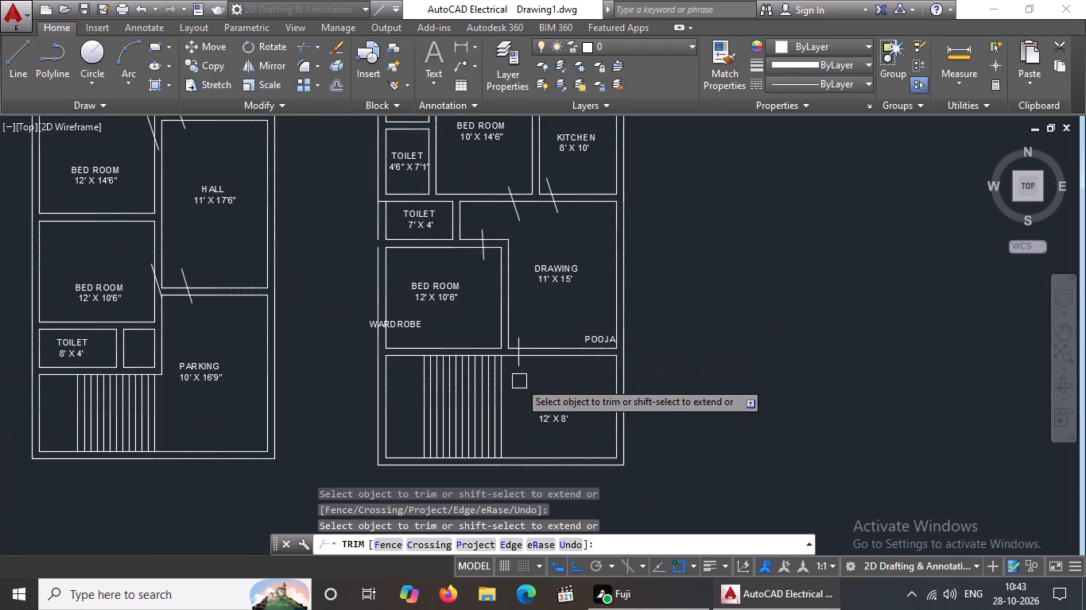
Trim the segment crossing the left outer wall at the top left corner of the 7' X 4' toilet.
{"action": "middle_click_drag", "start_coordinate": [520, 384], "coordinate": [513, 466]}
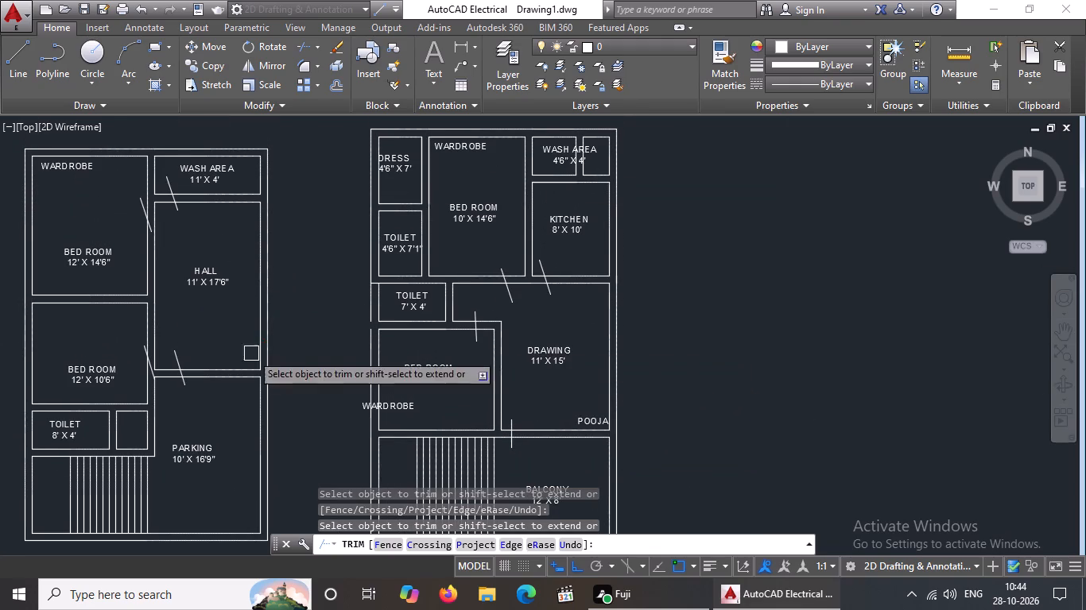
{"action": "scroll", "coordinate": [428, 251], "scroll_direction": "up", "scroll_amount": 4}
{"action": "left_click", "coordinate": [67, 465]}
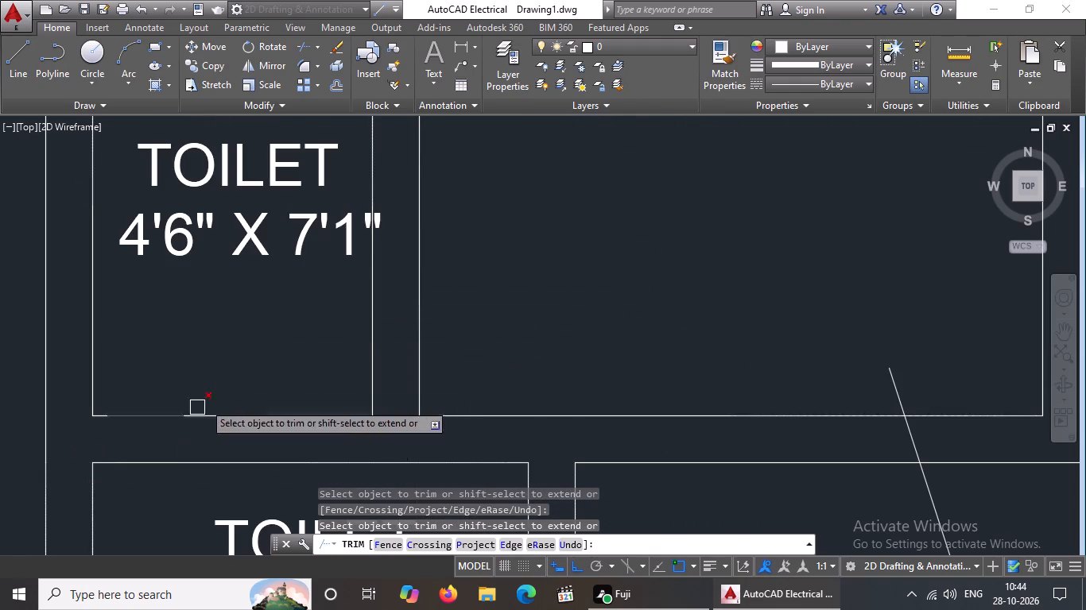
{"action": "scroll", "coordinate": [245, 378], "scroll_direction": "down", "scroll_amount": 5}
{"action": "key", "text": "Escape"}
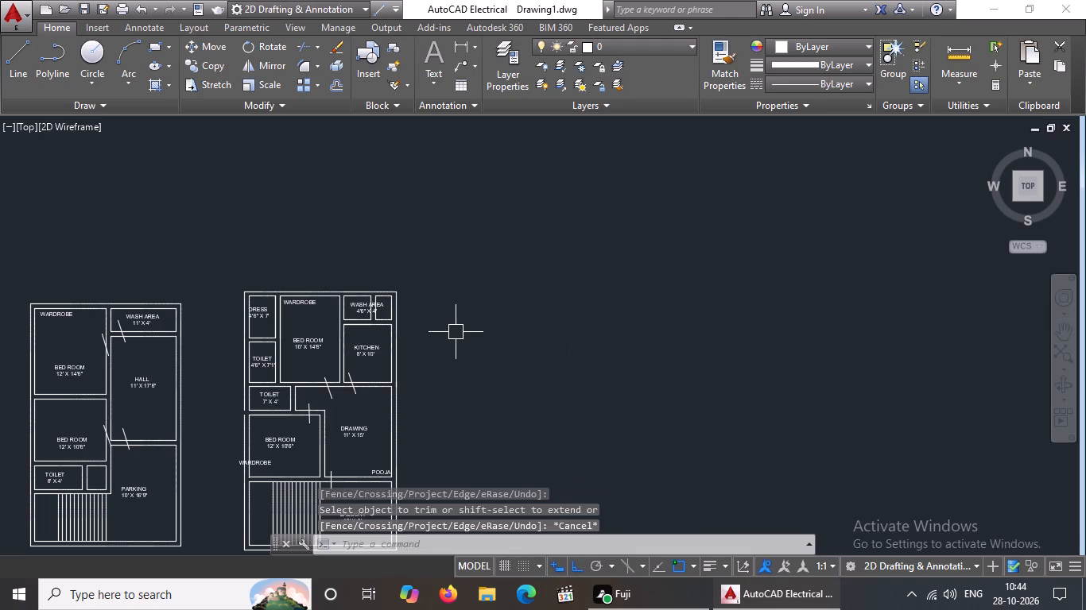
Extend the second plan's outer left wall line across the gap between the 7' X 4' toilet and the 12' X 10'6" bedroom.
{"action": "type", "text": "EX"}
{"action": "key", "text": "space"}
{"action": "key", "text": "space"}
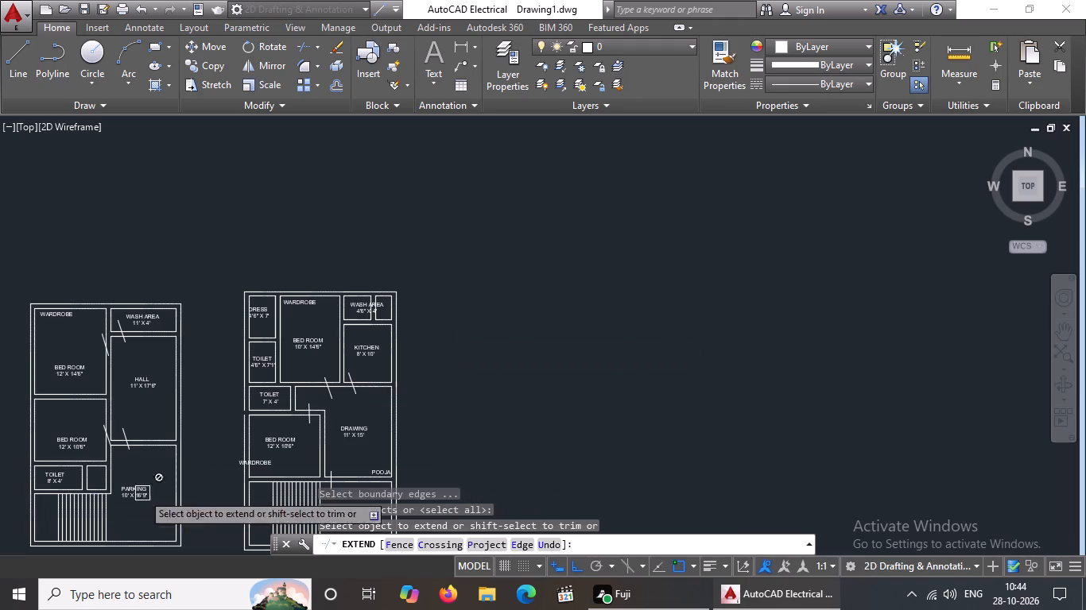
{"action": "scroll", "coordinate": [249, 411], "scroll_direction": "up", "scroll_amount": 2}
{"action": "left_click", "coordinate": [230, 392]}
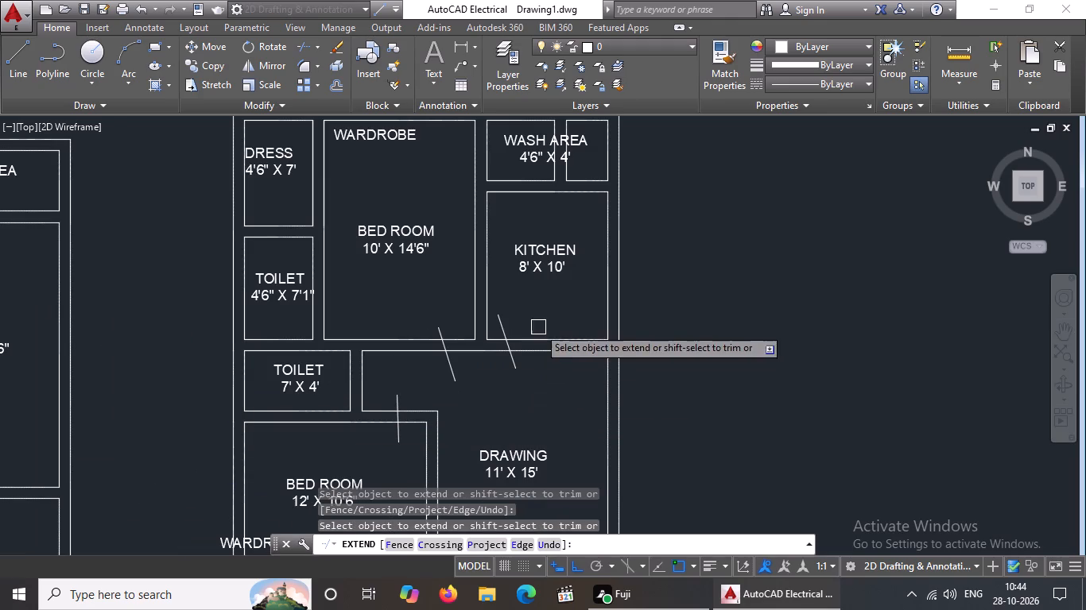
{"action": "scroll", "coordinate": [625, 343], "scroll_direction": "down", "scroll_amount": 1}
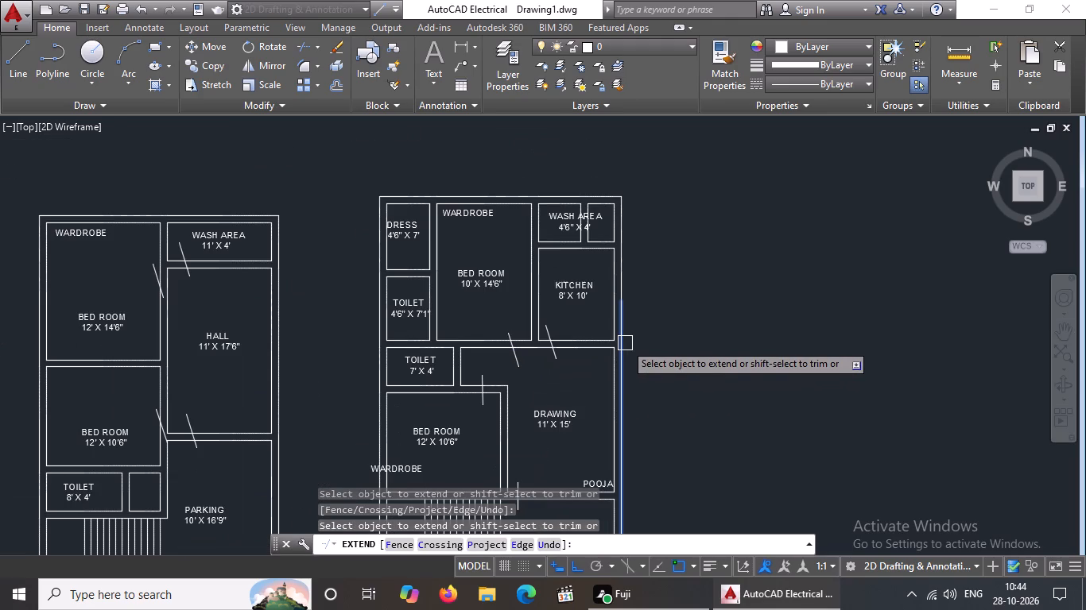
{"action": "scroll", "coordinate": [611, 322], "scroll_direction": "down", "scroll_amount": 1}
{"action": "middle_click_drag", "start_coordinate": [639, 344], "coordinate": [634, 318]}
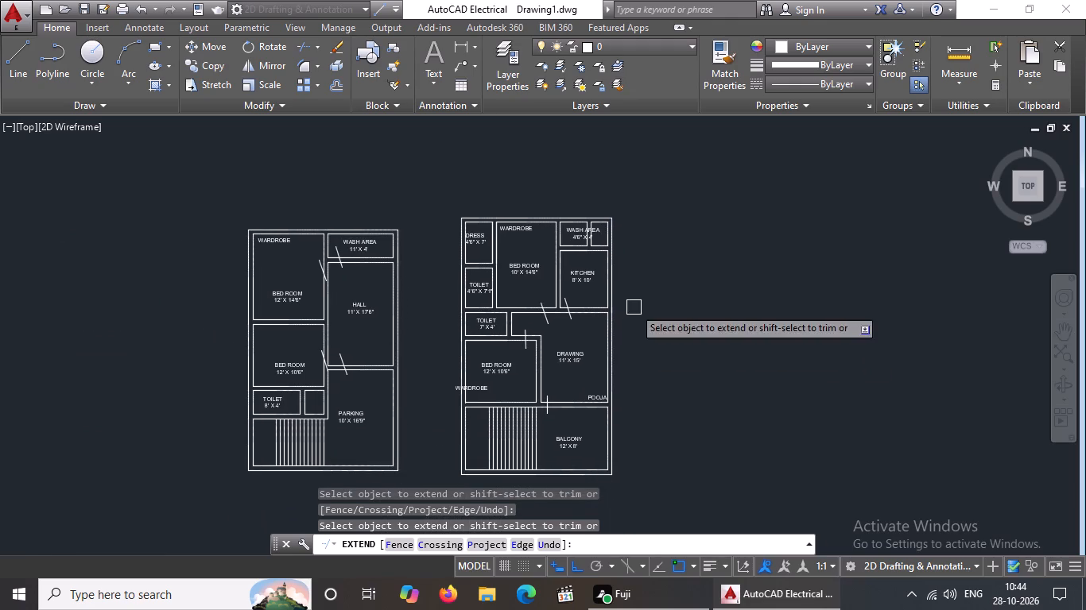
{"action": "scroll", "coordinate": [611, 483], "scroll_direction": "up", "scroll_amount": 1}
{"action": "key", "text": "Escape"}
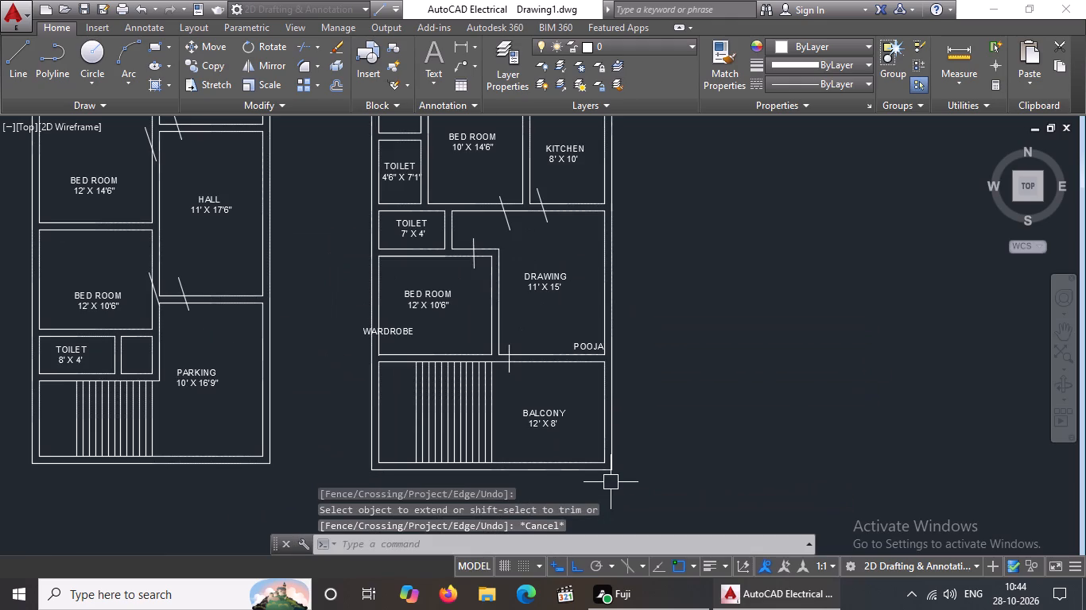
Draw a horizontal line across the first plan's staircase at mid-height, from the left inner wall to the last tread line.
{"action": "key", "text": "l"}
{"action": "key", "text": "Return"}
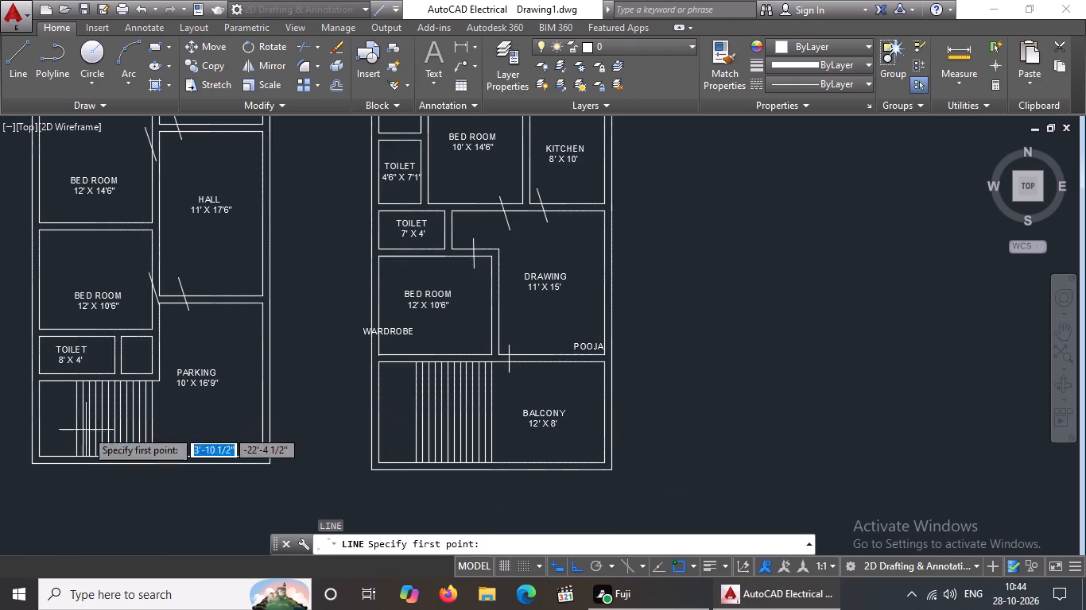
{"action": "scroll", "coordinate": [9, 417], "scroll_direction": "up", "scroll_amount": 4}
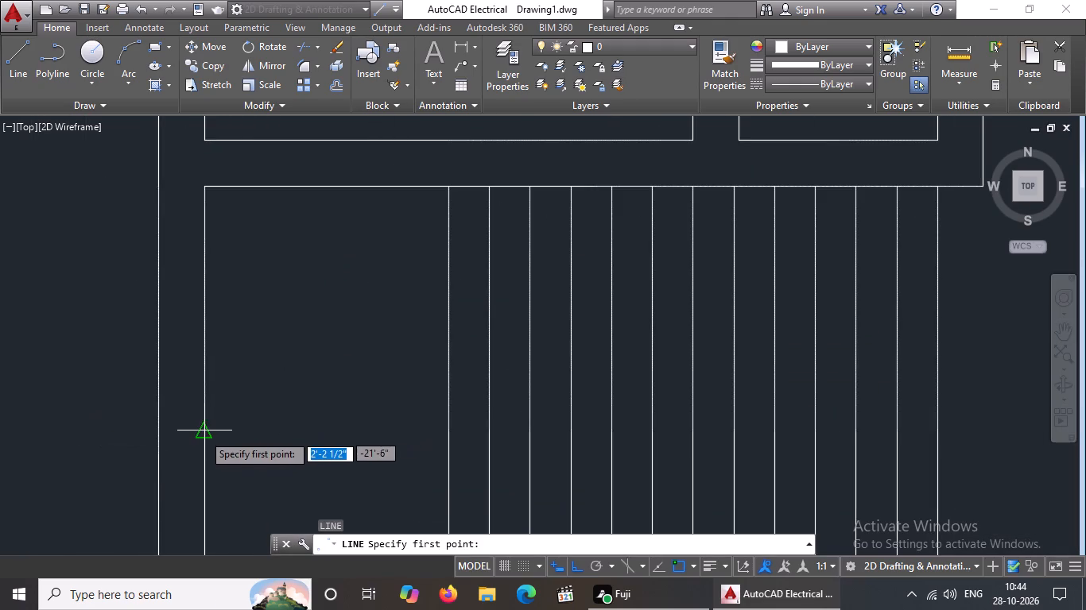
{"action": "left_click", "coordinate": [203, 434]}
{"action": "scroll", "coordinate": [333, 435], "scroll_direction": "down", "scroll_amount": 5}
{"action": "scroll", "coordinate": [451, 442], "scroll_direction": "up", "scroll_amount": 3}
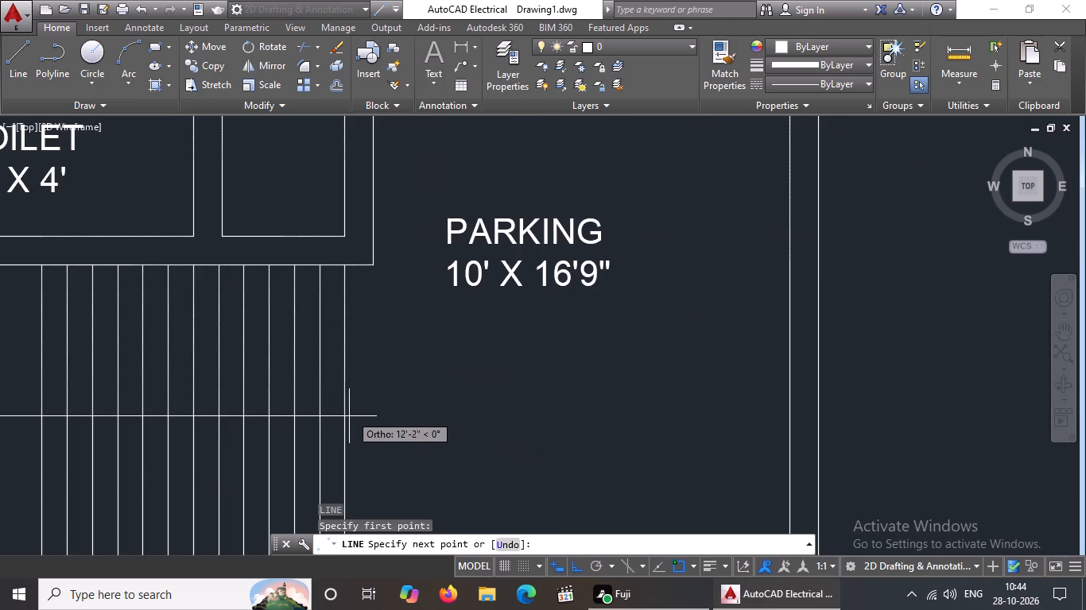
{"action": "left_click_drag", "start_coordinate": [342, 418], "coordinate": [351, 417]}
{"action": "key", "text": "Return"}
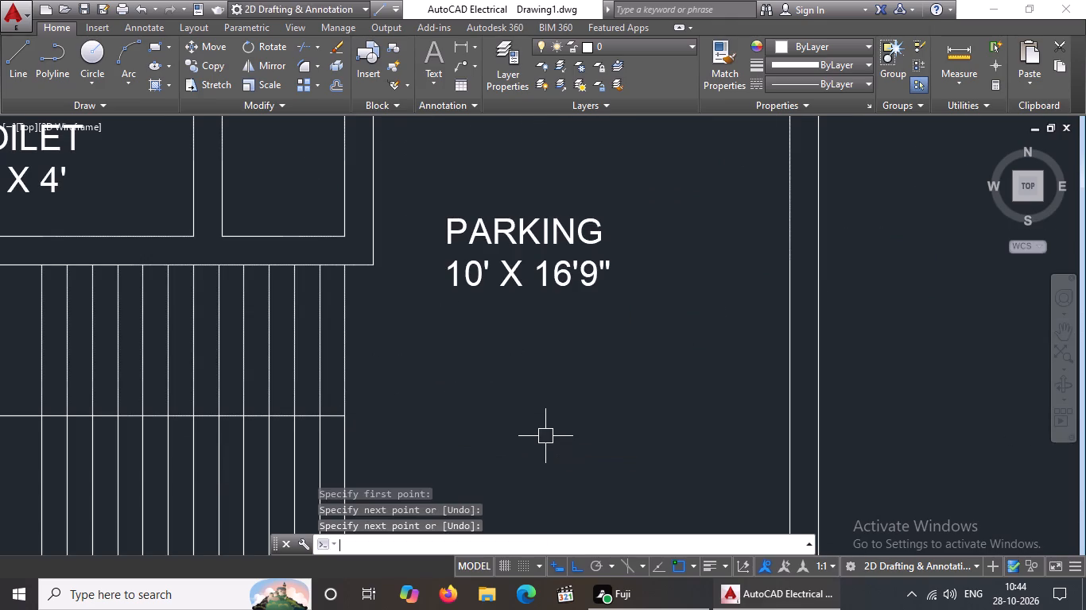
Draw a horizontal line across the second plan's staircase at mid-height, from the left inner wall to the last tread line.
{"action": "key", "text": "l"}
{"action": "key", "text": "Return"}
{"action": "scroll", "coordinate": [513, 455], "scroll_direction": "down", "scroll_amount": 2}
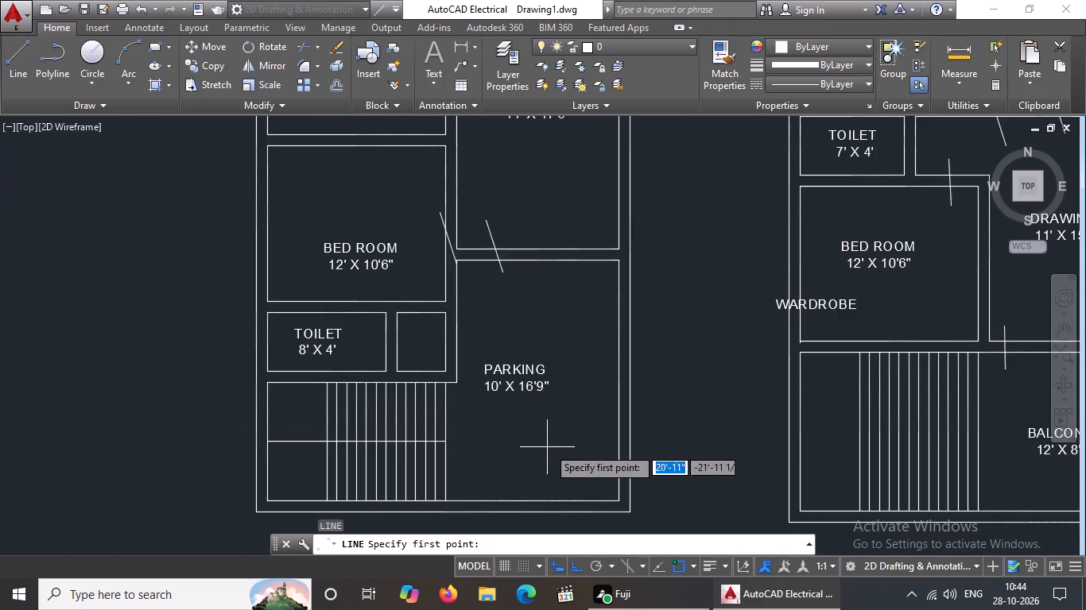
{"action": "scroll", "coordinate": [548, 447], "scroll_direction": "down", "scroll_amount": 1}
{"action": "scroll", "coordinate": [890, 436], "scroll_direction": "up", "scroll_amount": 2}
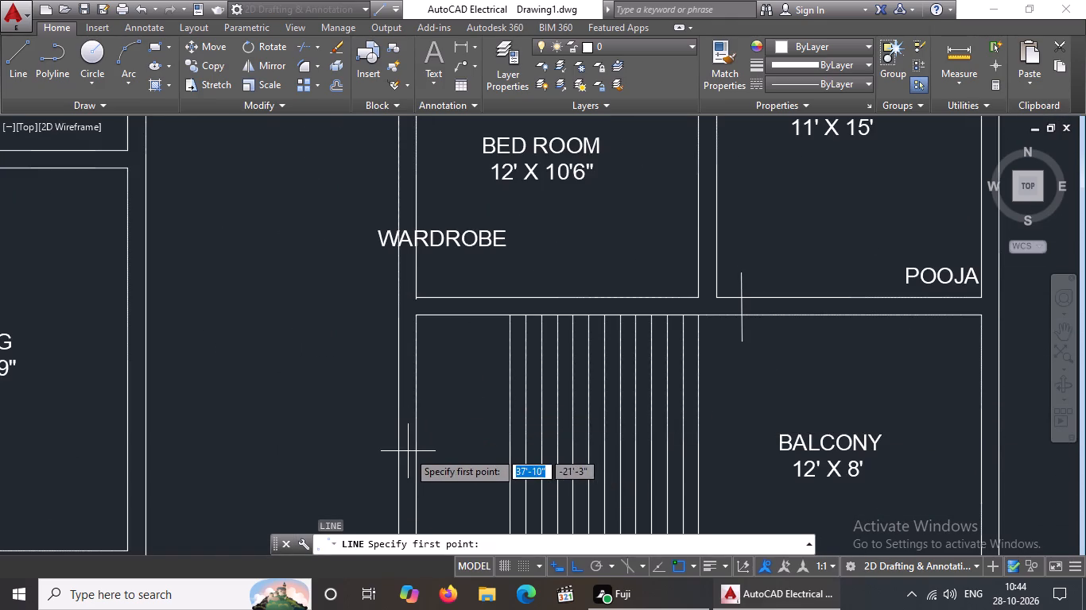
{"action": "left_click", "coordinate": [417, 446]}
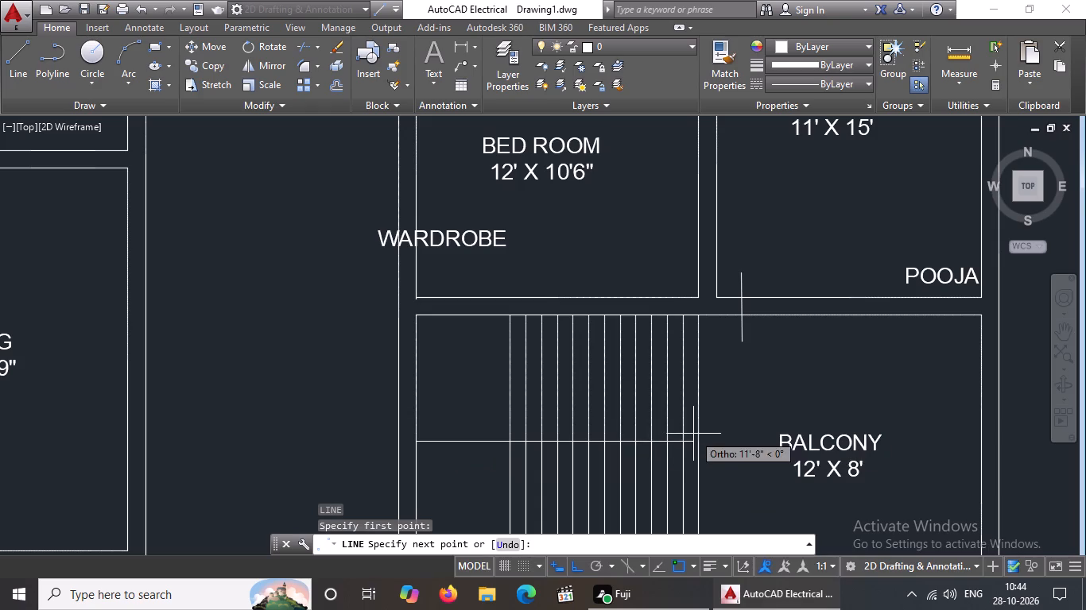
{"action": "left_click_drag", "start_coordinate": [698, 444], "coordinate": [723, 438]}
{"action": "scroll", "coordinate": [761, 419], "scroll_direction": "down", "scroll_amount": 4}
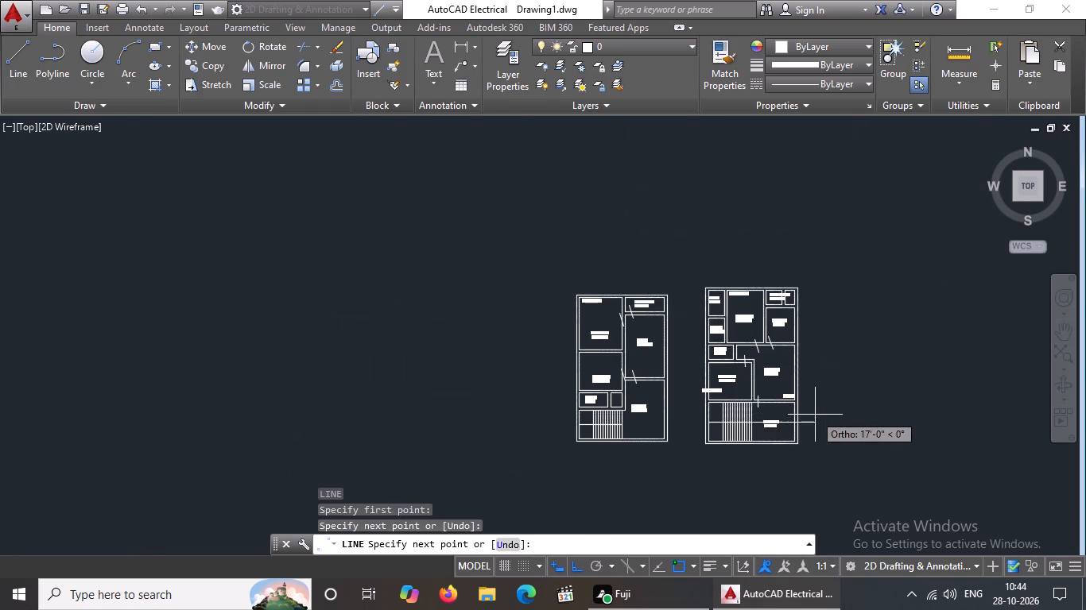
{"action": "key", "text": "Return"}
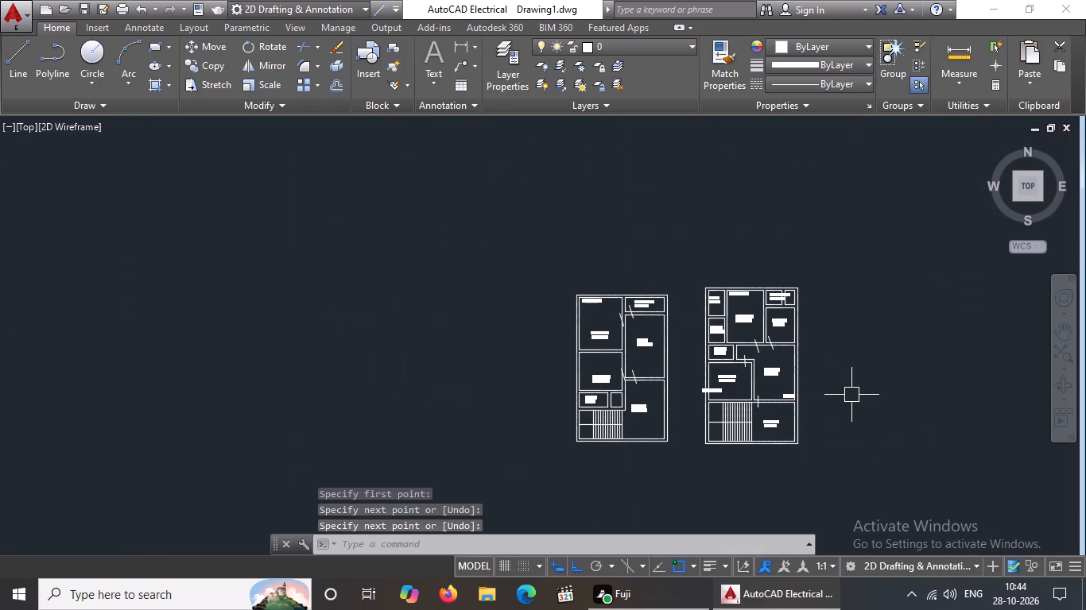
Draw a 5' by 2' wardrobe outline in the top left corner of the first plan's 12' X 14'6" bedroom.
{"action": "scroll", "coordinate": [851, 394], "scroll_direction": "down", "scroll_amount": 2}
{"action": "scroll", "coordinate": [570, 345], "scroll_direction": "up", "scroll_amount": 2}
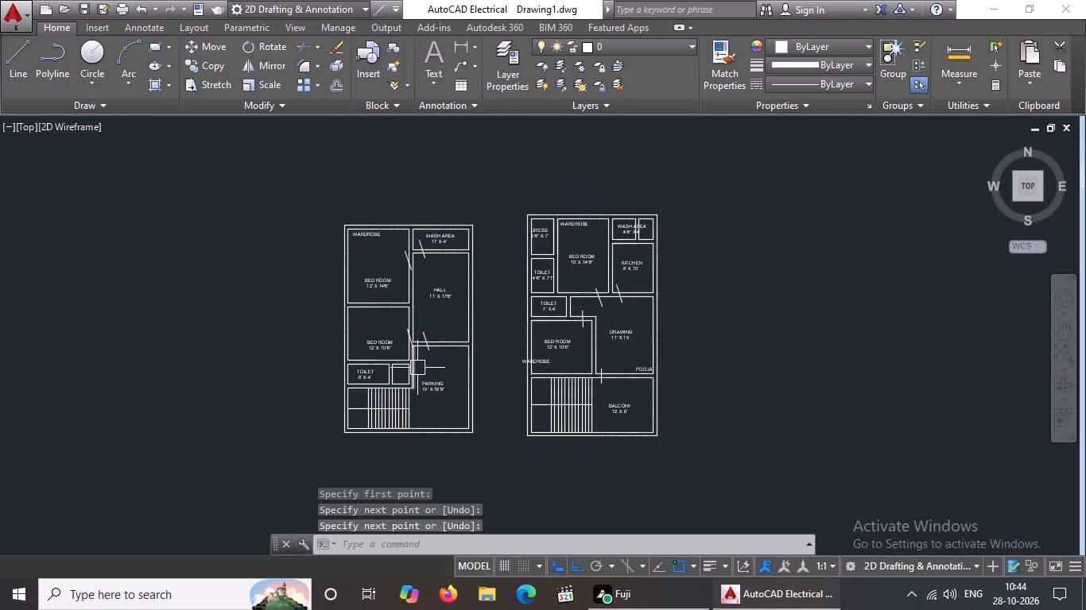
{"action": "scroll", "coordinate": [417, 368], "scroll_direction": "up", "scroll_amount": 1}
{"action": "middle_click_drag", "start_coordinate": [341, 327], "coordinate": [341, 335]}
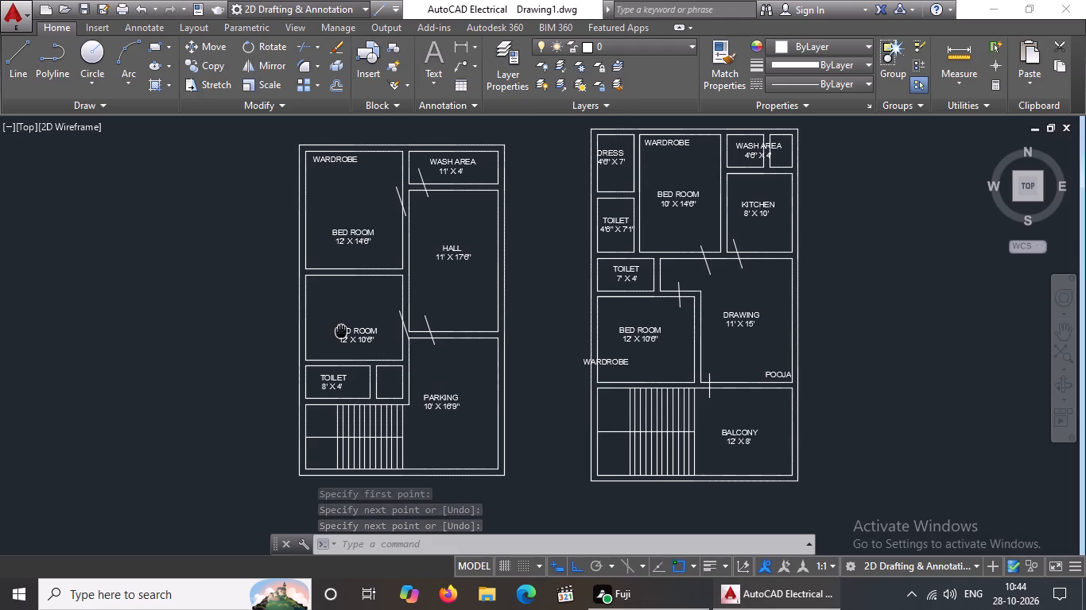
{"action": "middle_click_drag", "start_coordinate": [341, 335], "coordinate": [341, 353]}
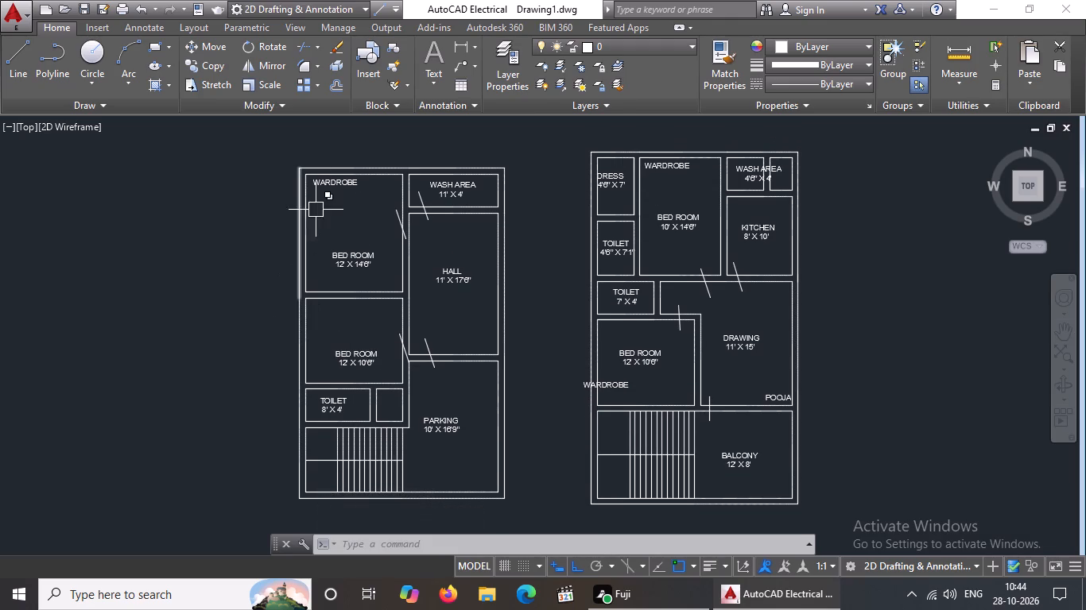
{"action": "scroll", "coordinate": [364, 211], "scroll_direction": "up", "scroll_amount": 1}
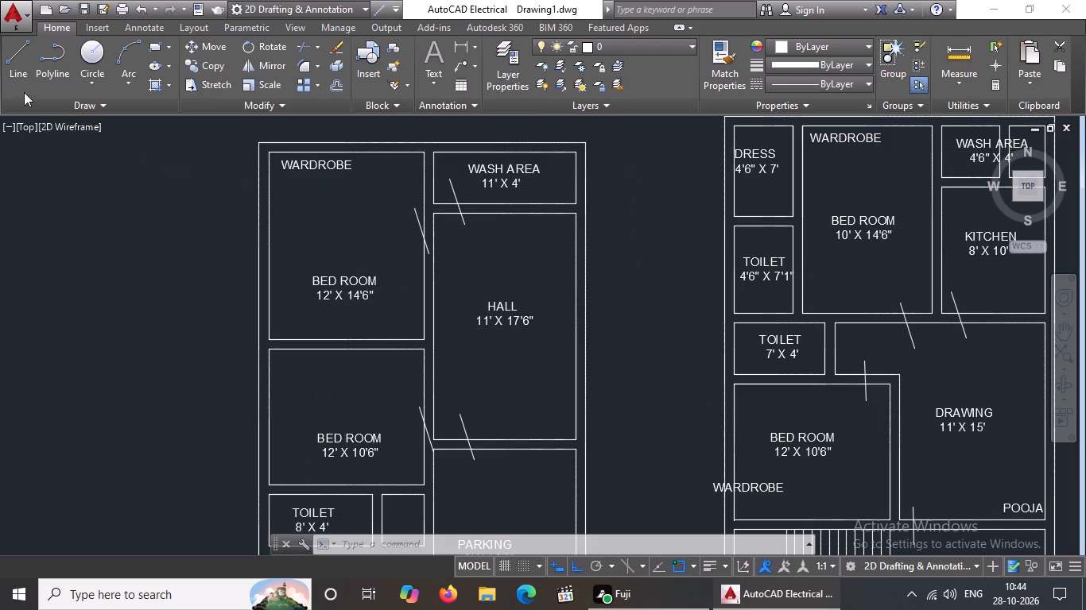
{"action": "left_click_drag", "start_coordinate": [6, 60], "coordinate": [21, 75]}
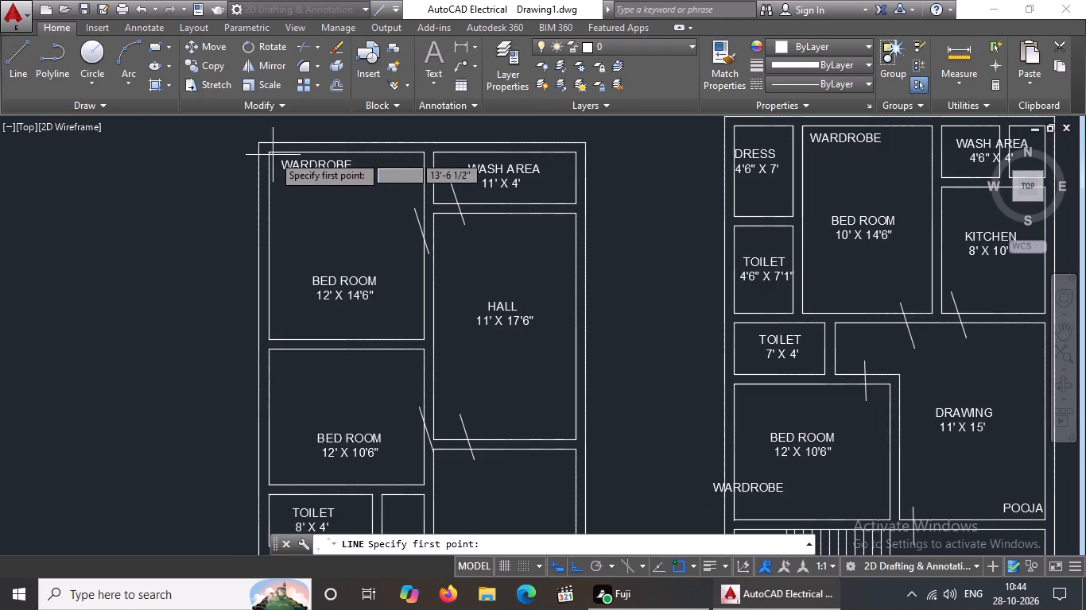
{"action": "left_click_drag", "start_coordinate": [273, 152], "coordinate": [273, 187]}
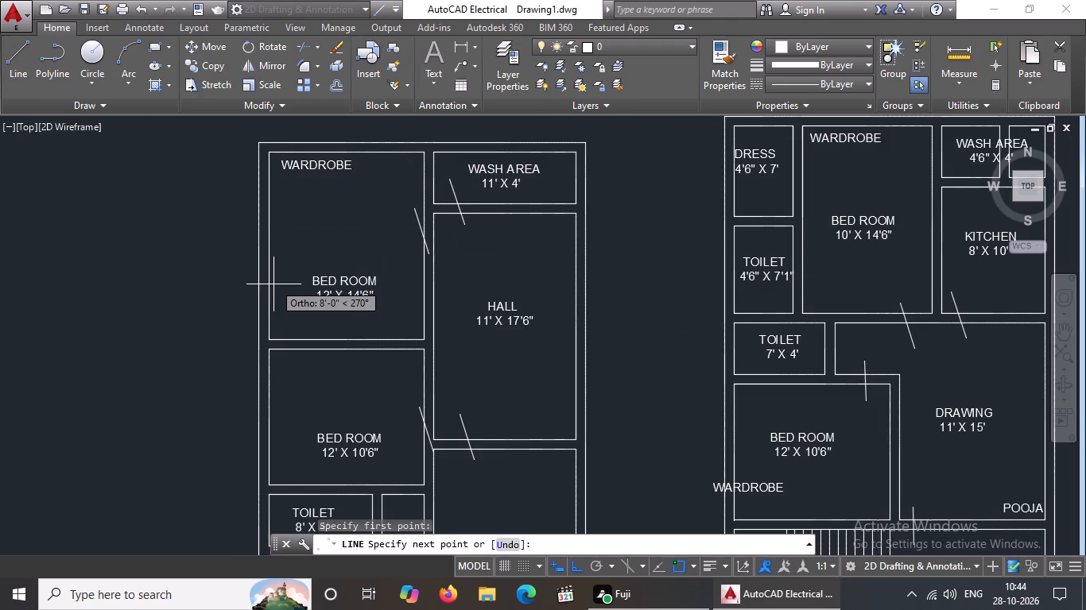
{"action": "key", "text": "1"}
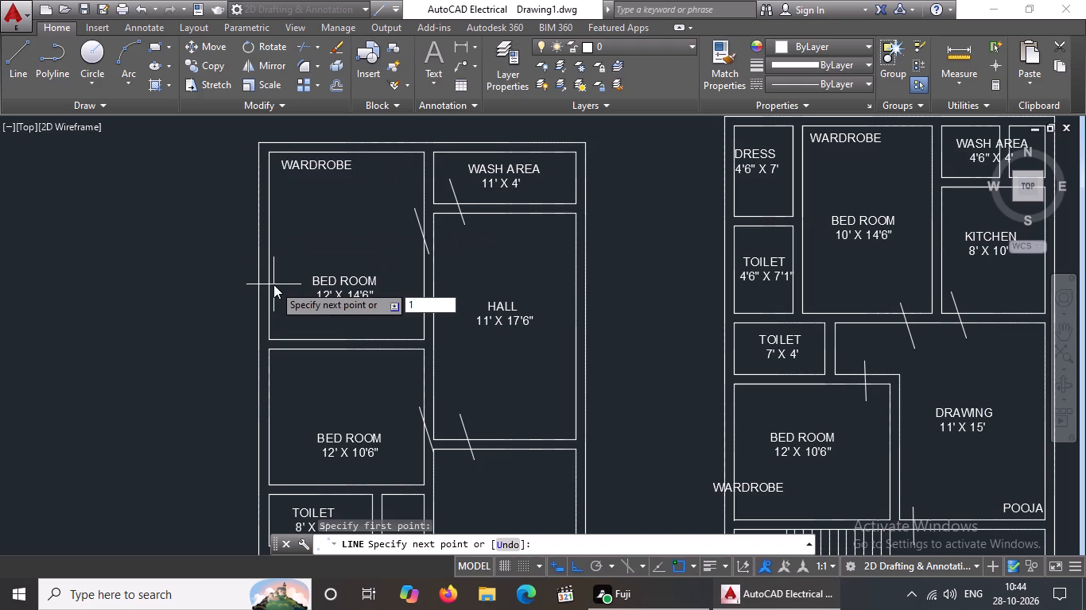
{"action": "key", "text": "BackSpace"}
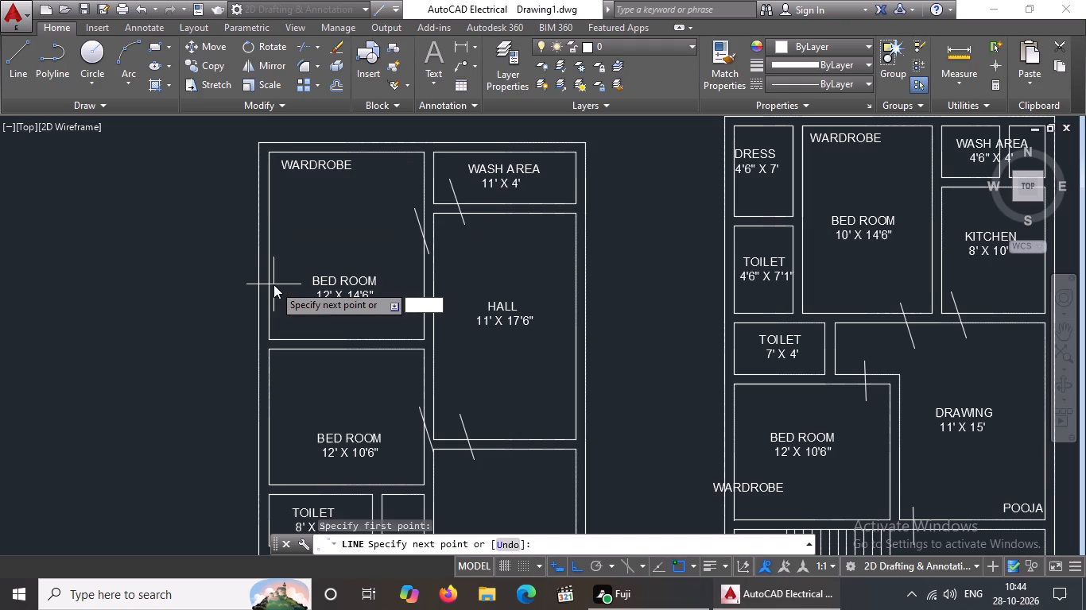
{"action": "type", "text": "2'"}
{"action": "key", "text": "Return"}
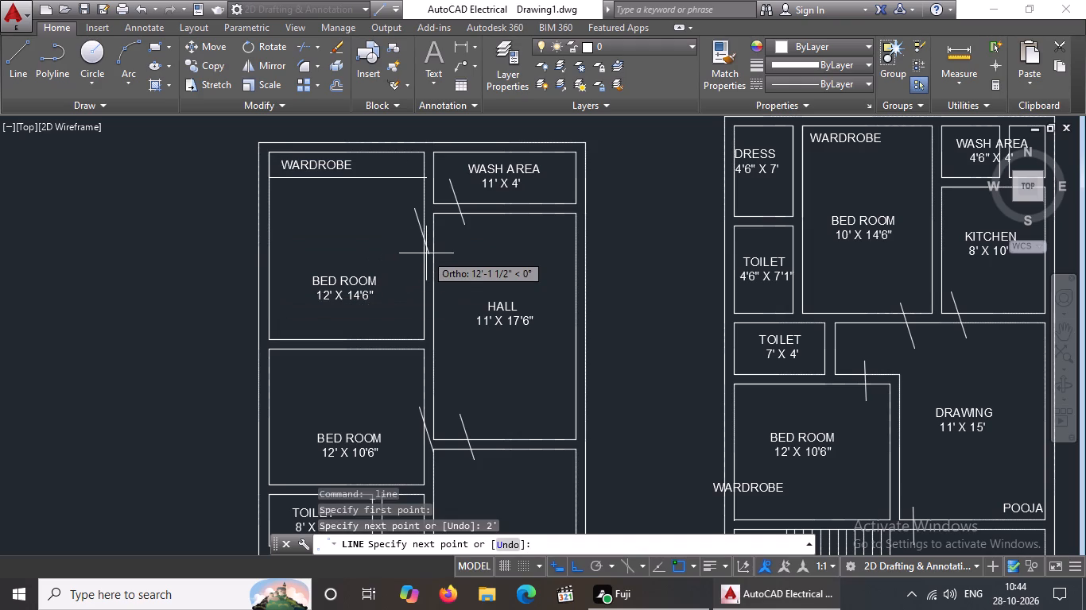
{"action": "type", "text": "5'"}
{"action": "key", "text": "Return"}
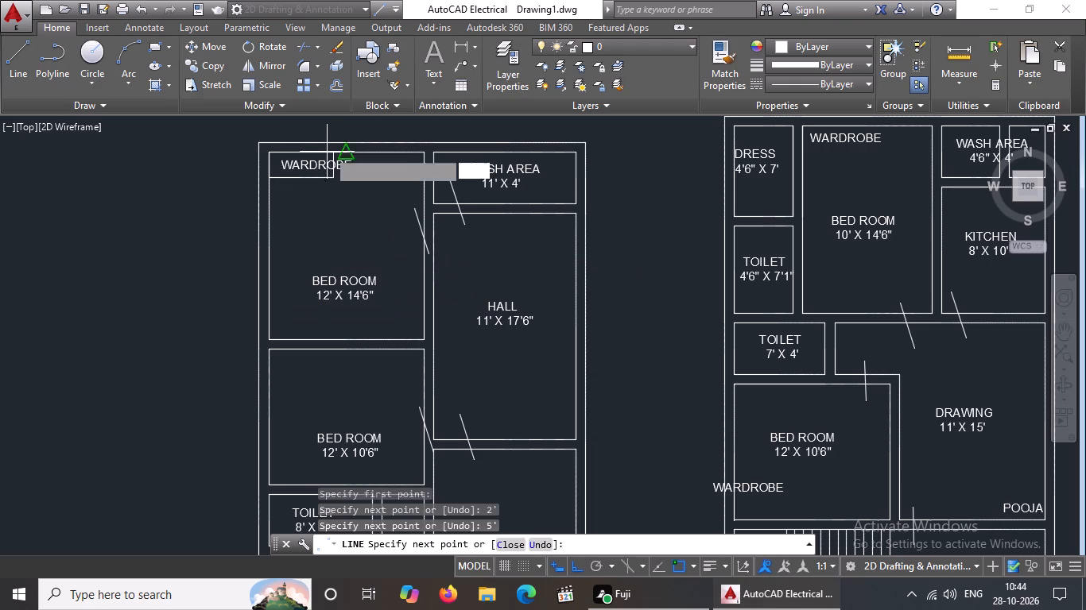
{"action": "type", "text": "2'"}
{"action": "key", "text": "Return"}
{"action": "key", "text": "Return"}
Set the text height of the first plan's WARDROBE label to 6".
{"action": "scroll", "coordinate": [330, 149], "scroll_direction": "up", "scroll_amount": 3}
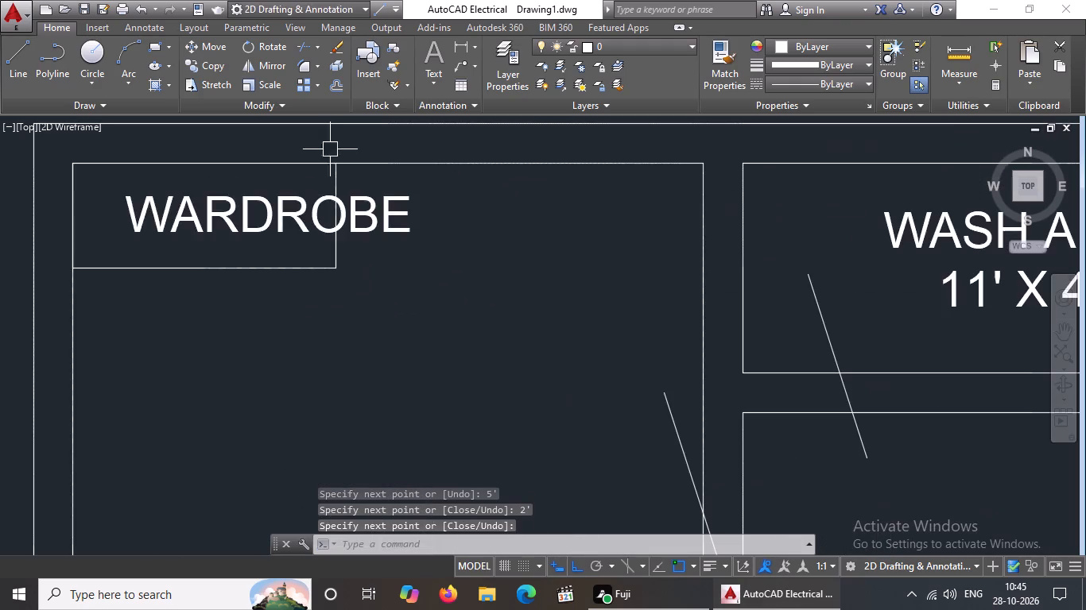
{"action": "left_click", "coordinate": [285, 223]}
{"action": "right_click", "coordinate": [297, 218]}
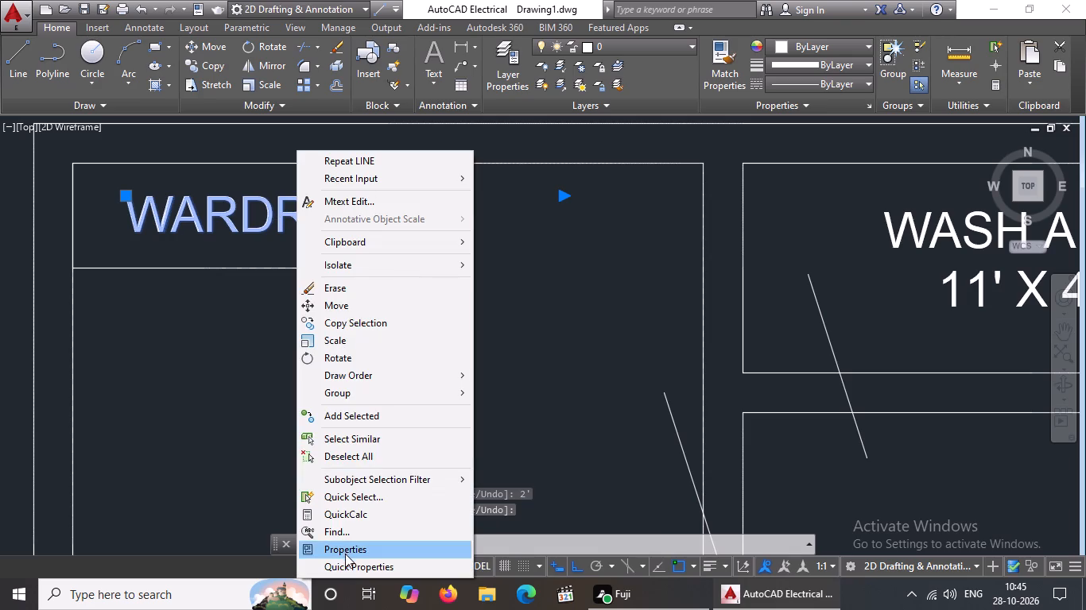
{"action": "left_click", "coordinate": [346, 551]}
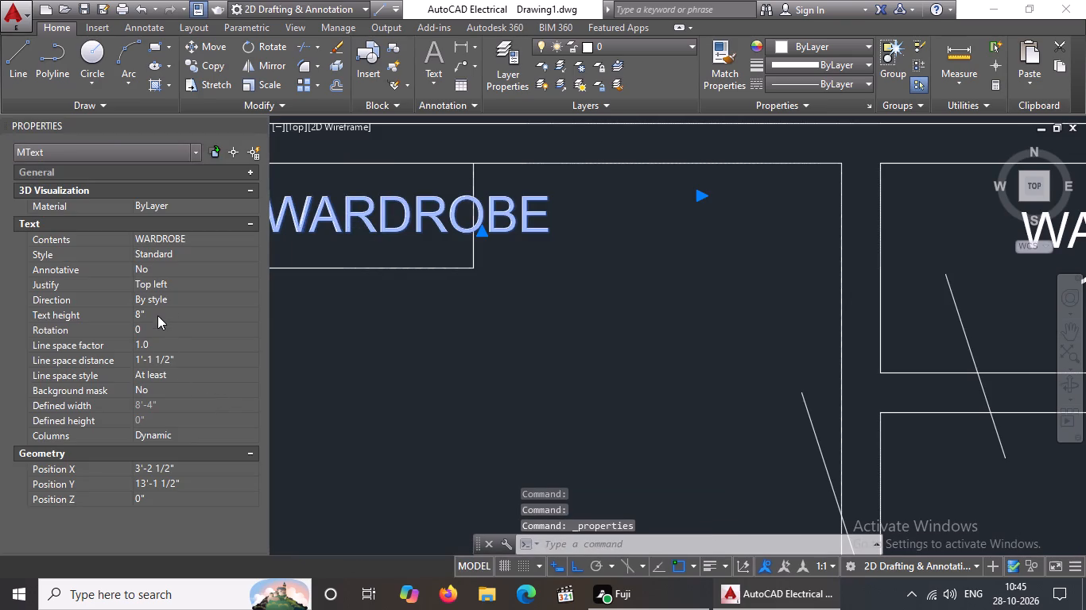
{"action": "left_click", "coordinate": [157, 315]}
{"action": "key", "text": "BackSpace"}
{"action": "key", "text": "BackSpace"}
{"action": "type", "text": "6\""}
{"action": "key", "text": "Return"}
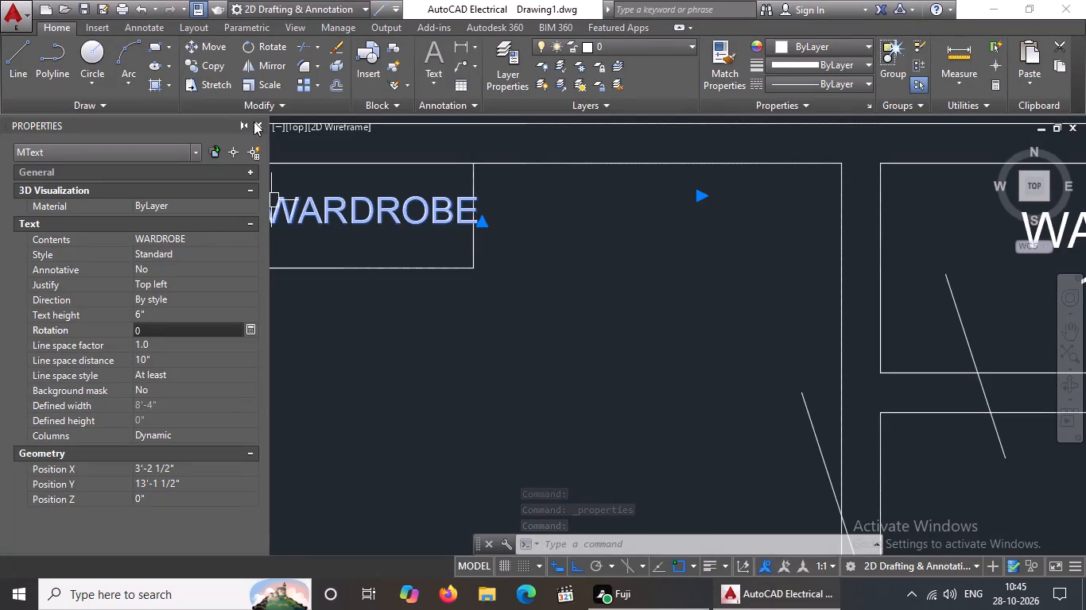
{"action": "left_click", "coordinate": [254, 120]}
{"action": "key", "text": "Escape"}
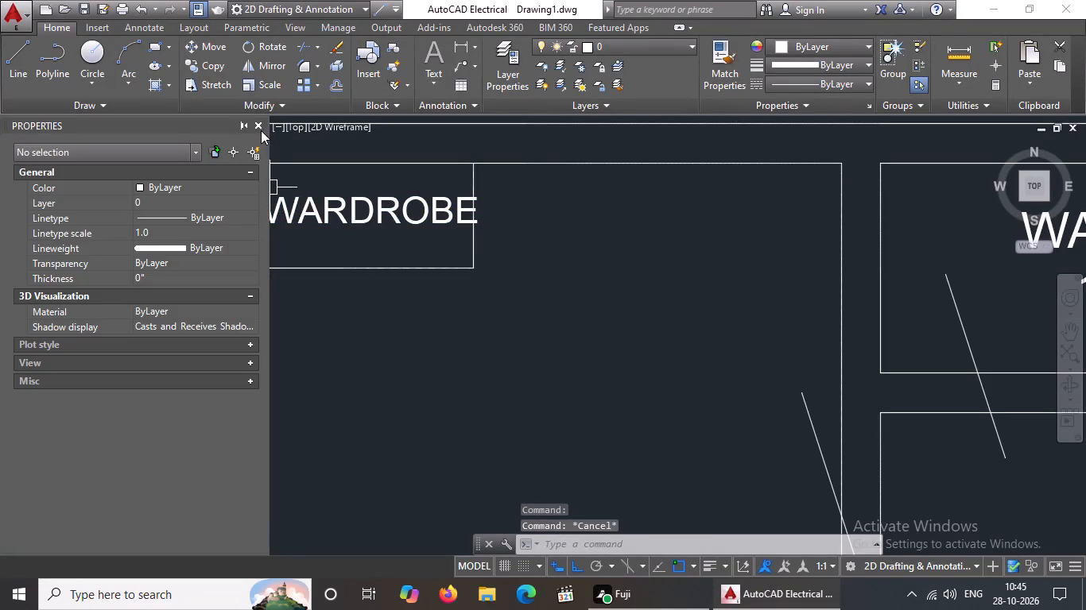
{"action": "left_click", "coordinate": [259, 126]}
Move the first plan's WARDROBE label horizontally to the left so it fits inside the wardrobe outline.
{"action": "scroll", "coordinate": [255, 199], "scroll_direction": "down", "scroll_amount": 2}
{"action": "left_click", "coordinate": [242, 205]}
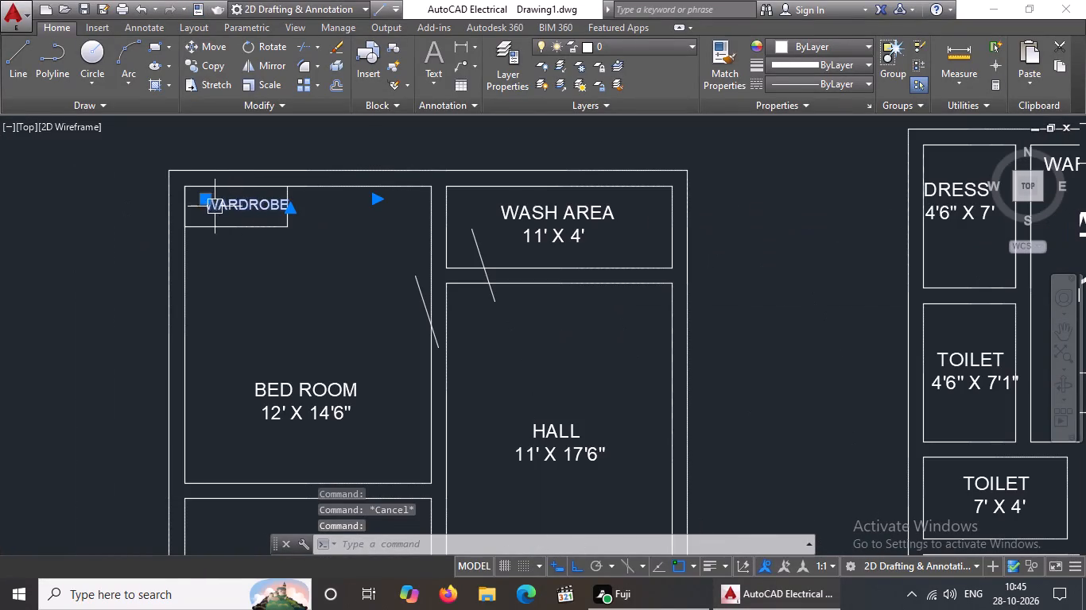
{"action": "scroll", "coordinate": [235, 200], "scroll_direction": "up", "scroll_amount": 2}
{"action": "left_click", "coordinate": [153, 196]}
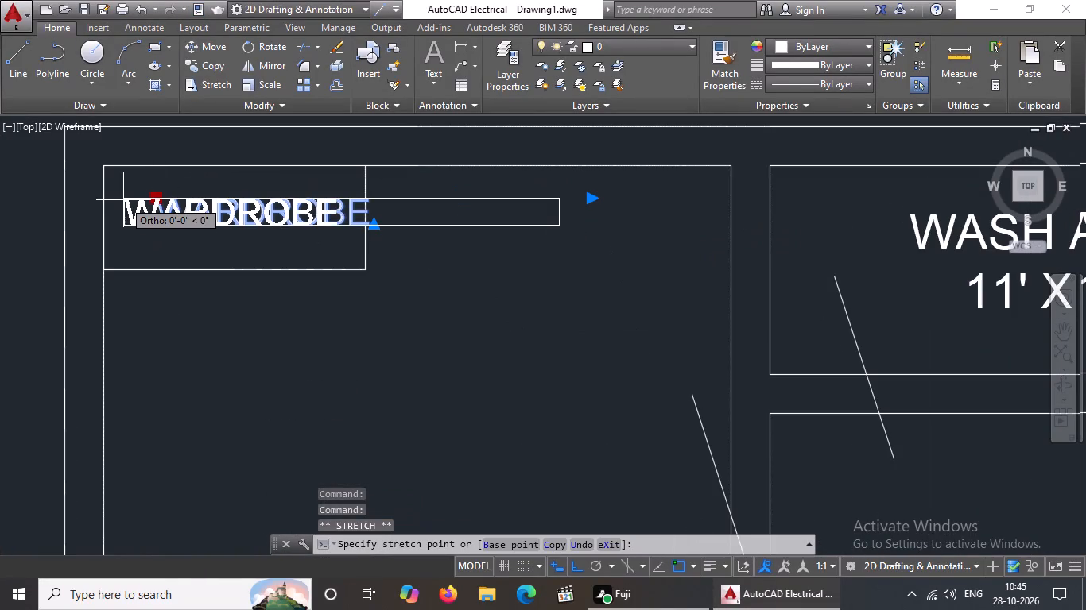
{"action": "left_click", "coordinate": [123, 200]}
{"action": "key", "text": "Escape"}
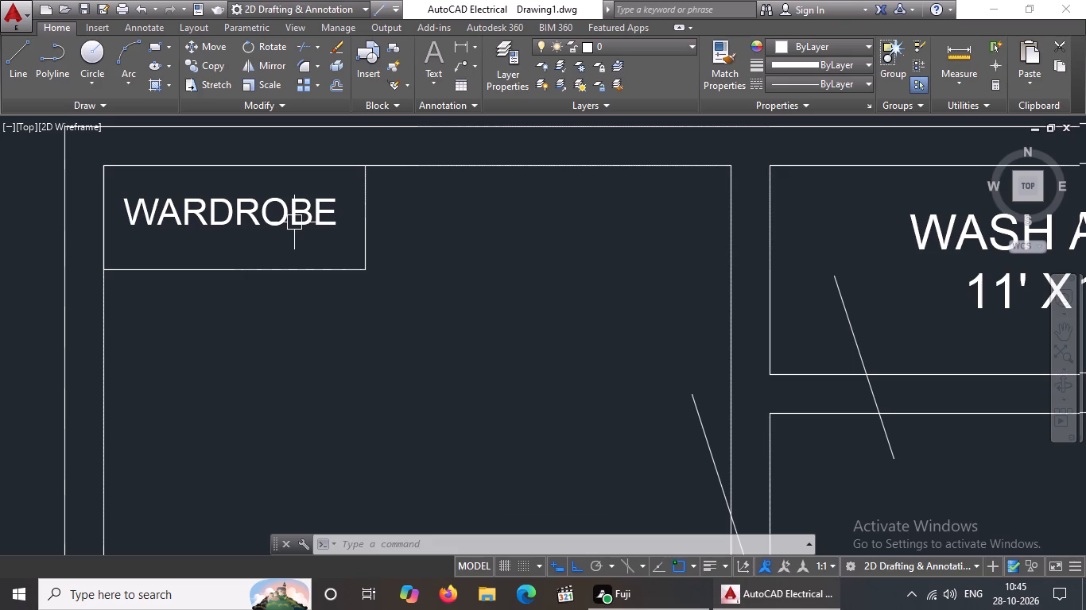
{"action": "key", "text": "Escape"}
Set the text height of the first plan's TOILET 8' X 4' label to 6".
{"action": "scroll", "coordinate": [367, 249], "scroll_direction": "down", "scroll_amount": 2}
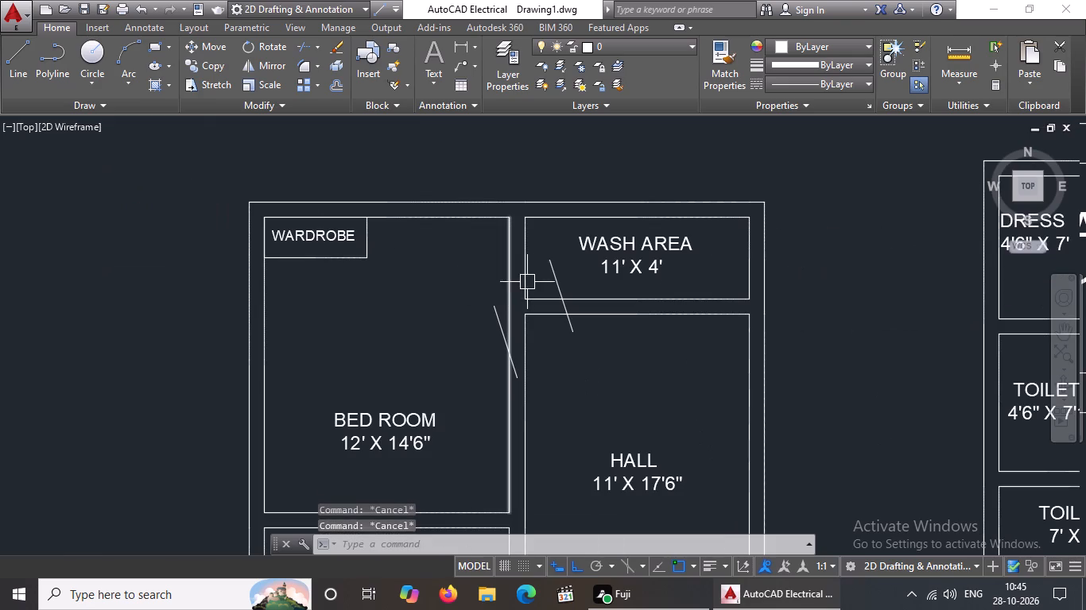
{"action": "middle_click_drag", "start_coordinate": [398, 388], "coordinate": [394, 347]}
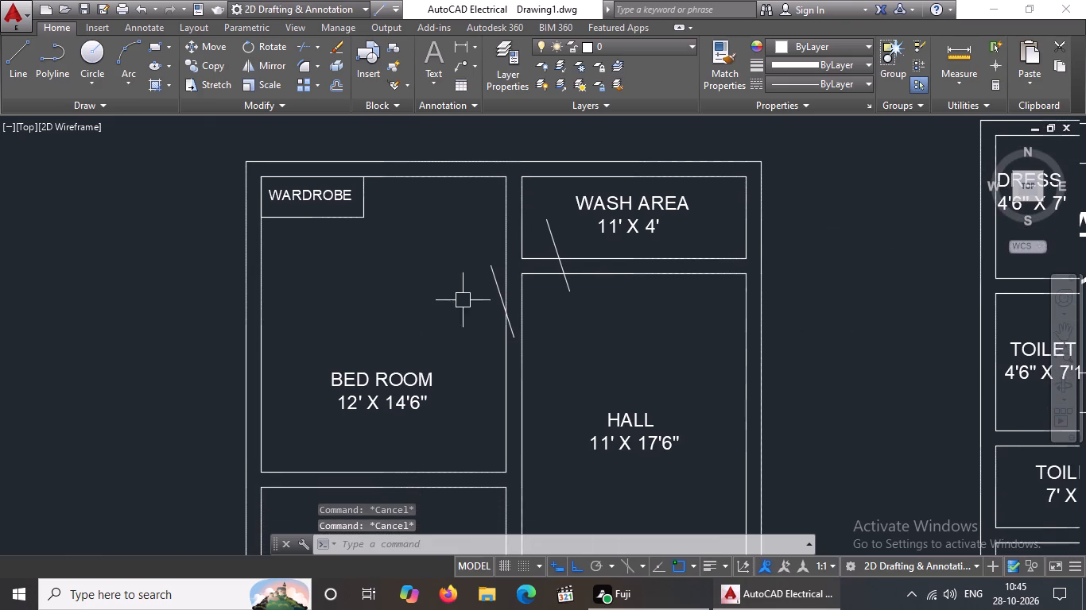
{"action": "scroll", "coordinate": [463, 299], "scroll_direction": "down", "scroll_amount": 2}
{"action": "scroll", "coordinate": [571, 259], "scroll_direction": "up", "scroll_amount": 2}
{"action": "scroll", "coordinate": [476, 289], "scroll_direction": "down", "scroll_amount": 3}
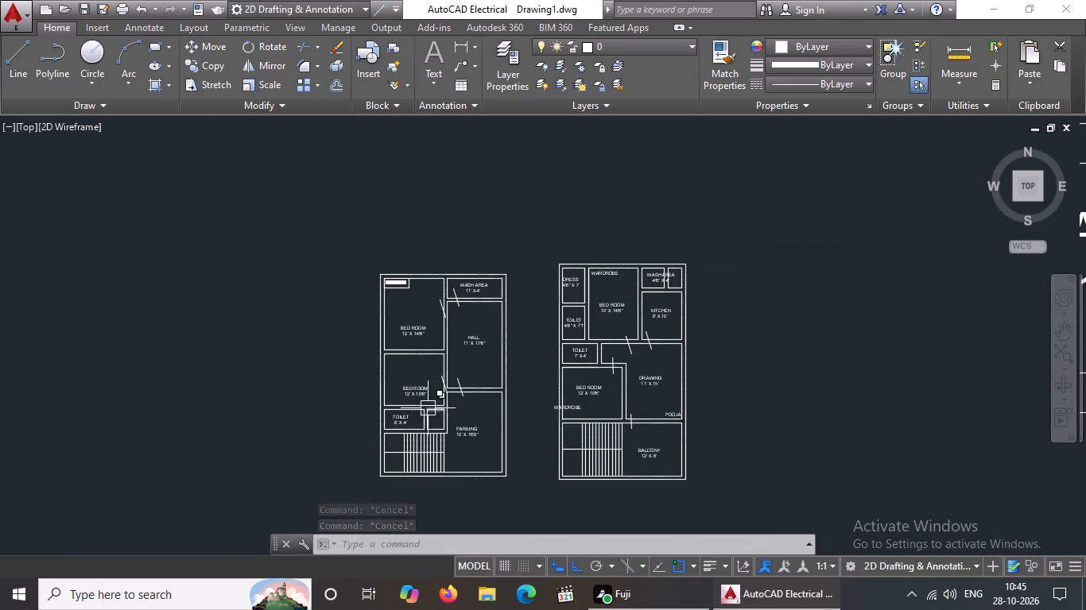
{"action": "scroll", "coordinate": [427, 408], "scroll_direction": "up", "scroll_amount": 4}
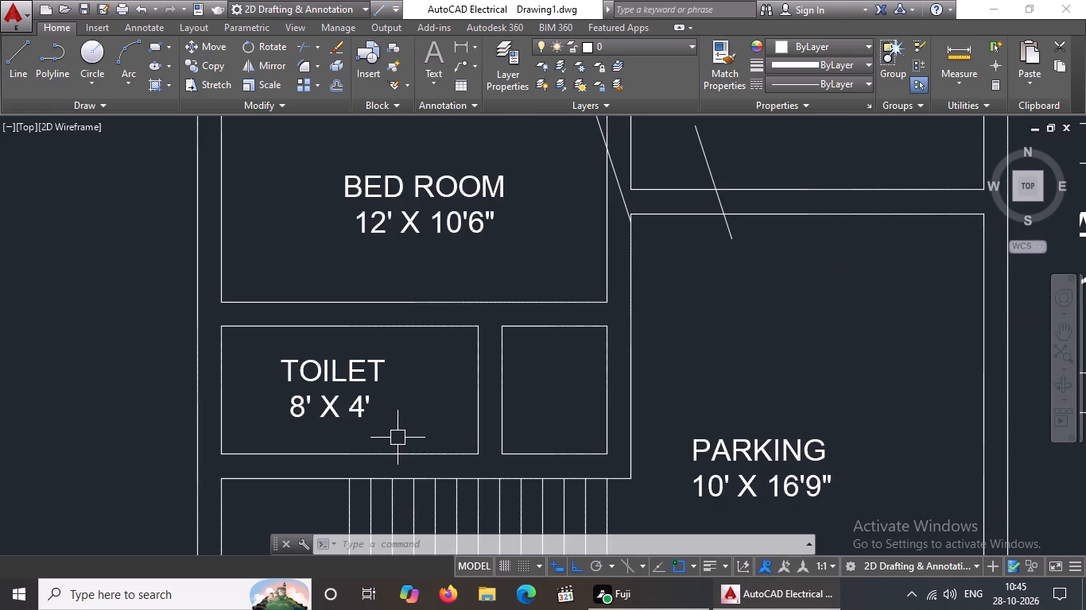
{"action": "left_click", "coordinate": [332, 400]}
{"action": "right_click", "coordinate": [459, 357]}
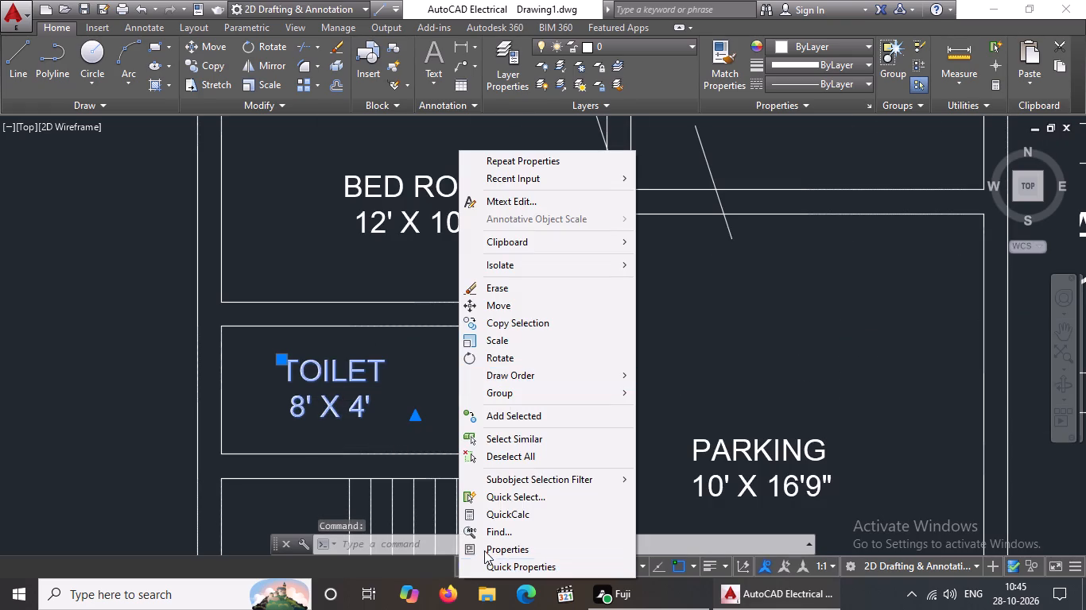
{"action": "left_click", "coordinate": [484, 549]}
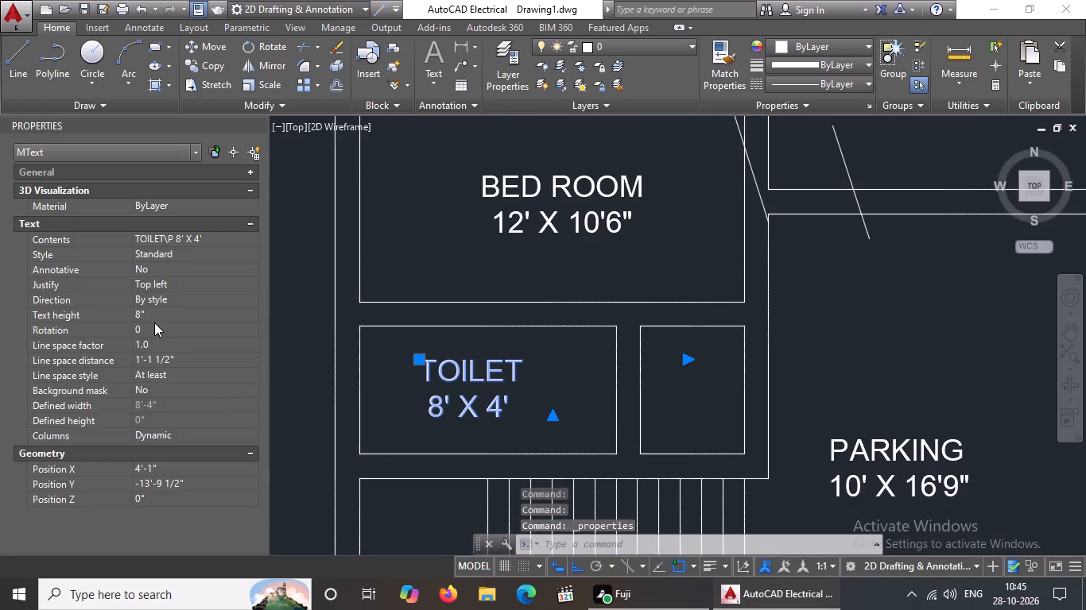
{"action": "left_click", "coordinate": [159, 312]}
{"action": "key", "text": "BackSpace"}
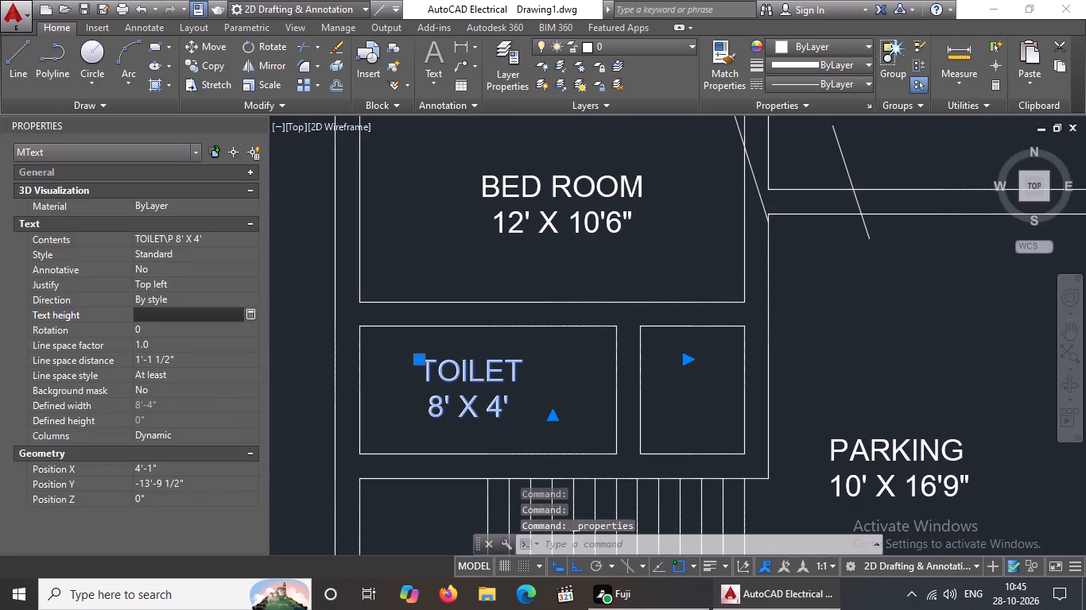
{"action": "key", "text": "6"}
{"action": "key", "text": "shift+quotedbl"}
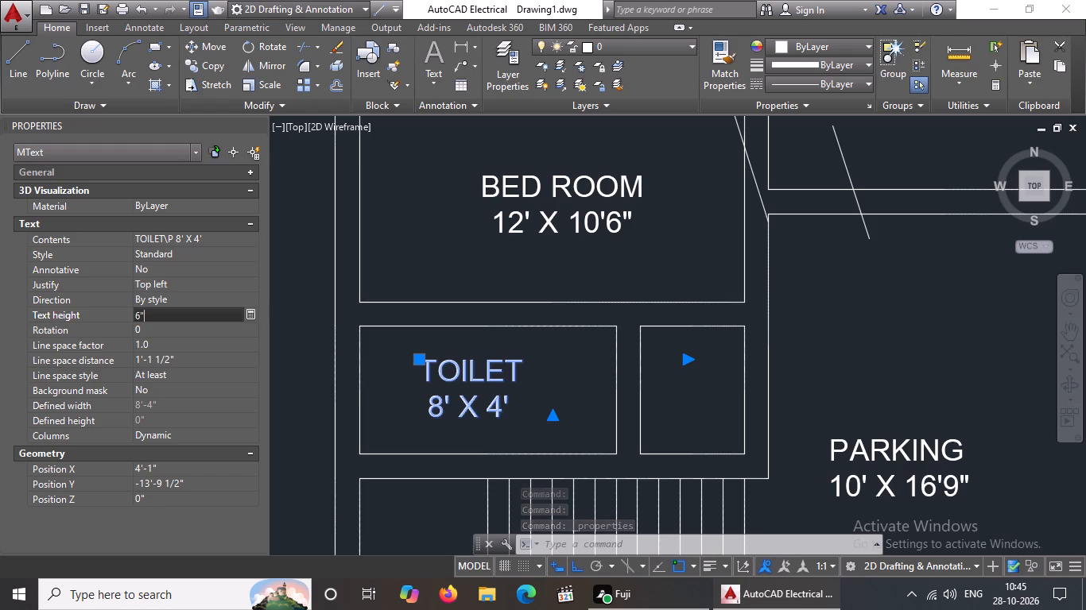
{"action": "key", "text": "Return"}
{"action": "key", "text": "Escape"}
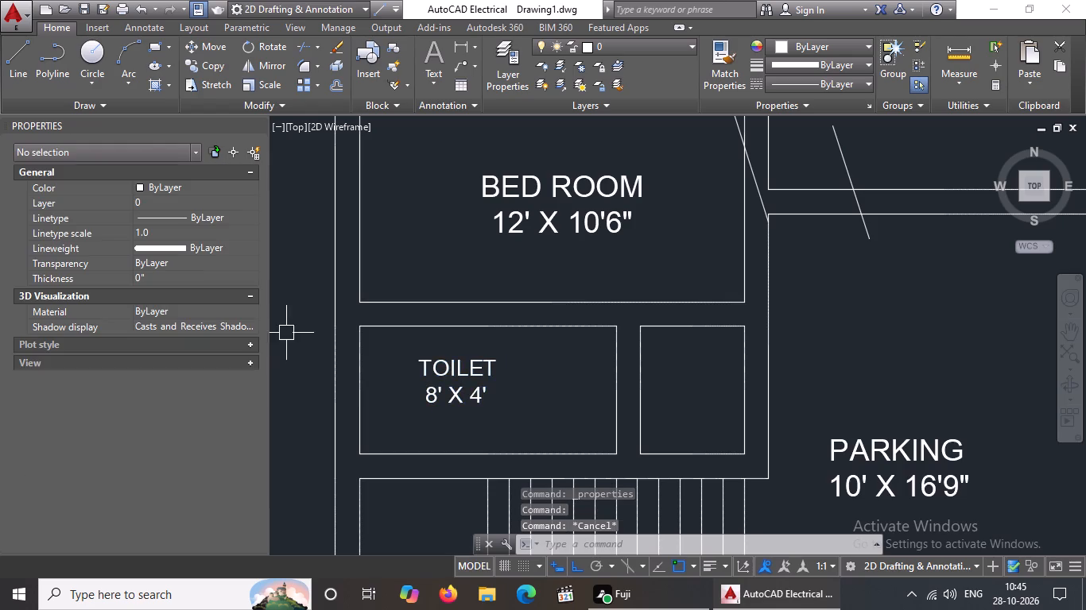
Insert one Door - Imperial block and one Door - Metric block in the empty space between the two plans.
{"action": "scroll", "coordinate": [409, 314], "scroll_direction": "down", "scroll_amount": 4}
{"action": "scroll", "coordinate": [434, 212], "scroll_direction": "up", "scroll_amount": 3}
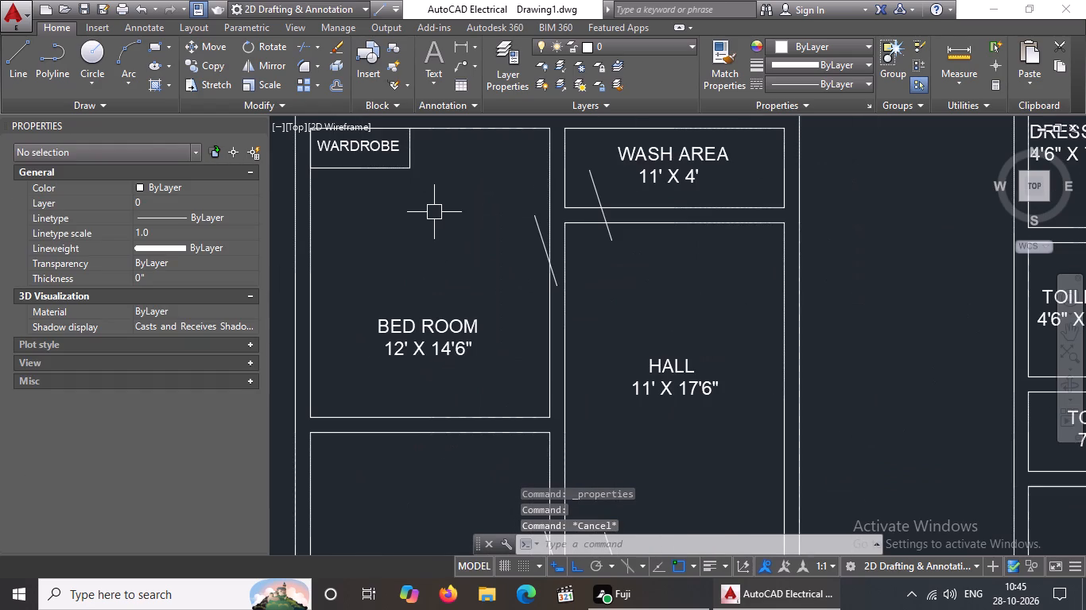
{"action": "scroll", "coordinate": [434, 212], "scroll_direction": "down", "scroll_amount": 1}
{"action": "middle_click_drag", "start_coordinate": [429, 226], "coordinate": [417, 294]}
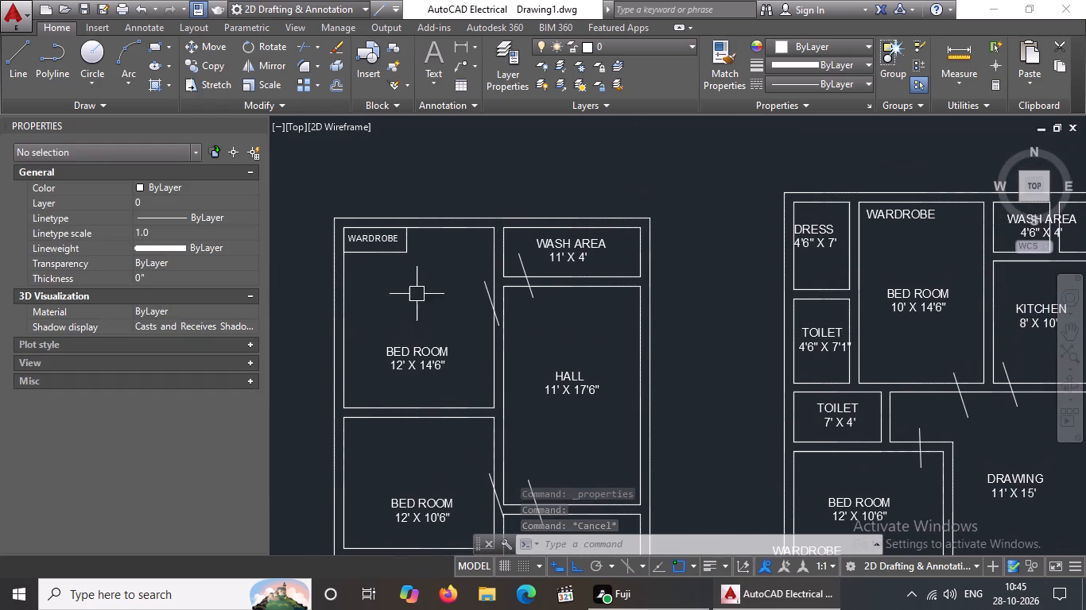
{"action": "type", "text": "TP"}
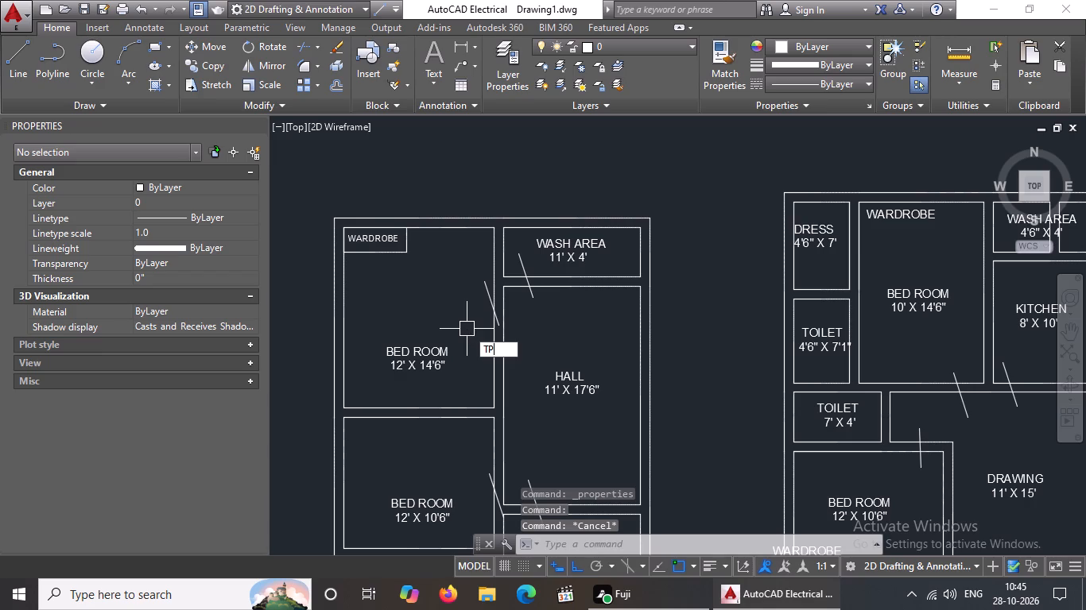
{"action": "key", "text": "space"}
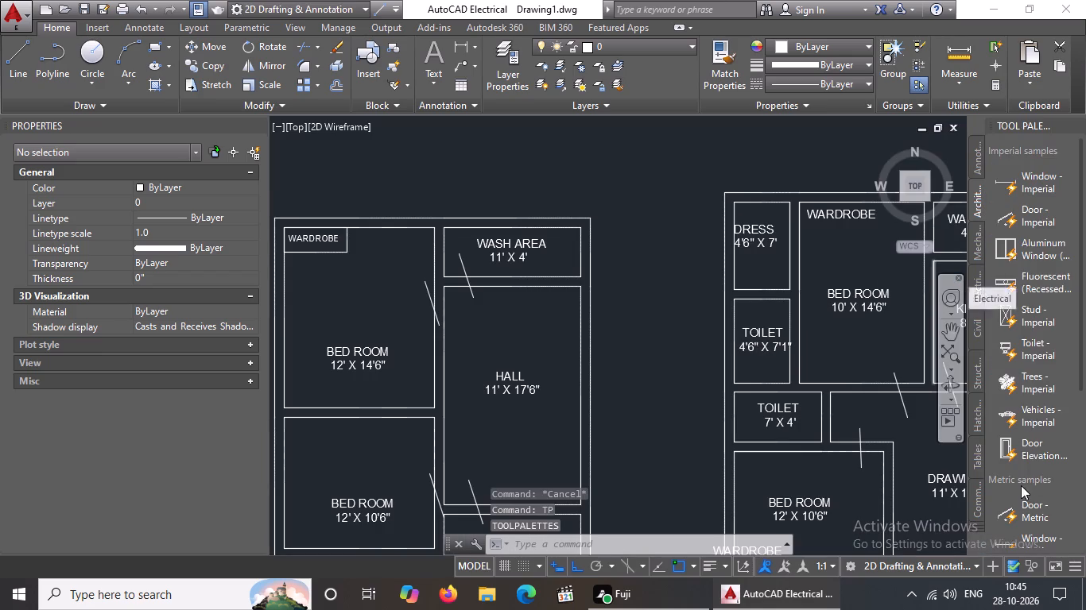
{"action": "double_click", "coordinate": [1026, 225]}
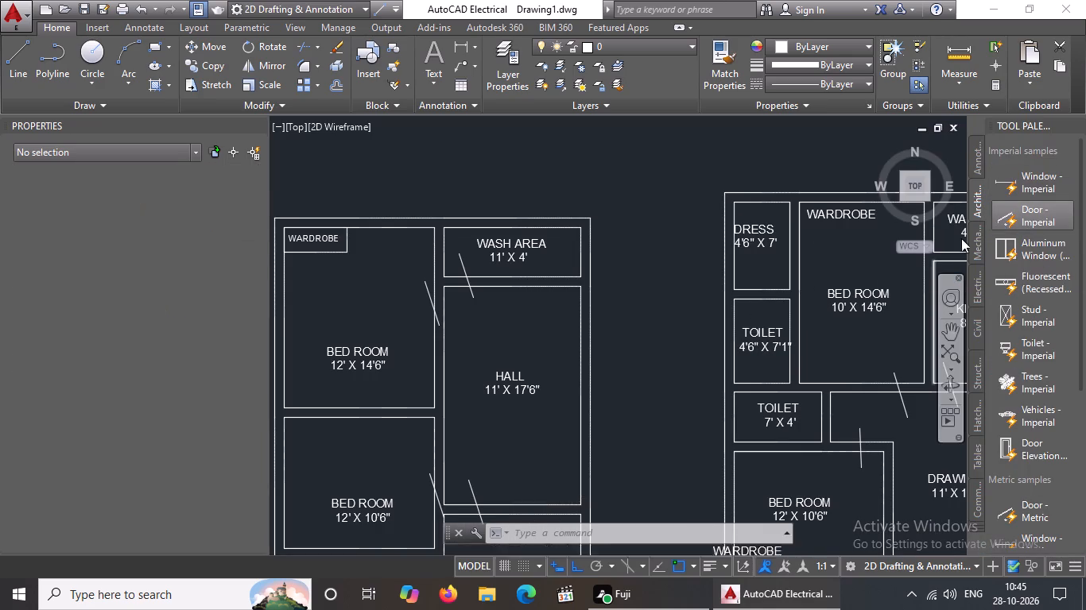
{"action": "left_click", "coordinate": [626, 321]}
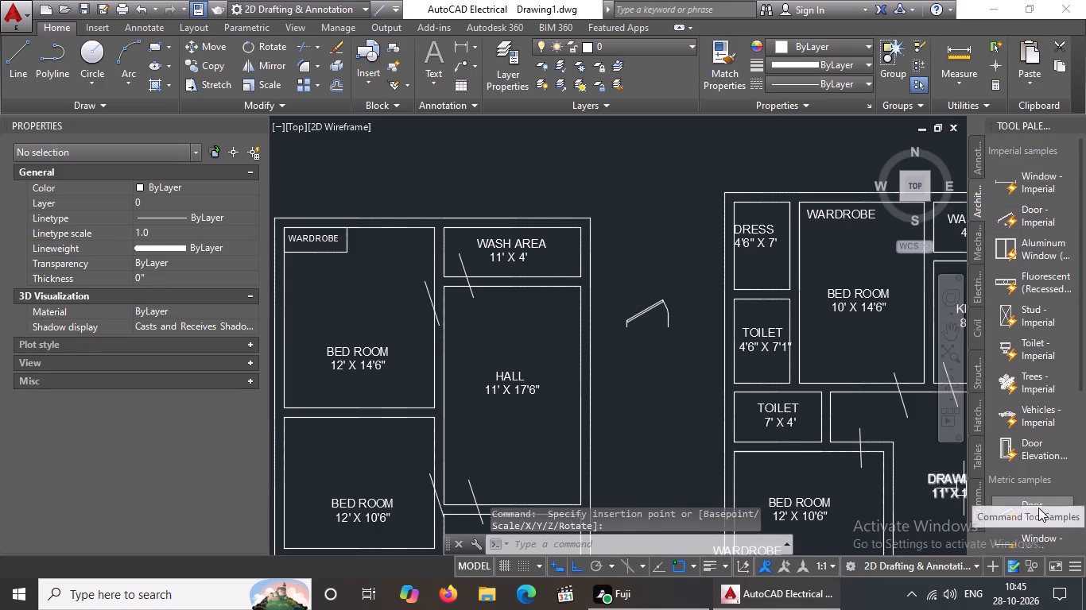
{"action": "left_click_drag", "start_coordinate": [1038, 508], "coordinate": [639, 218]}
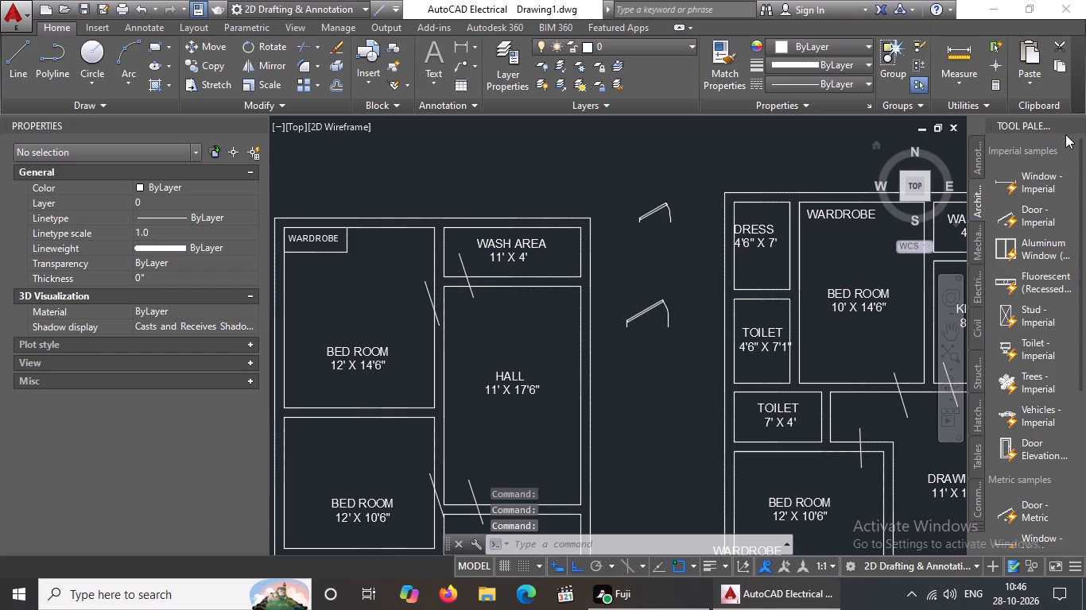
{"action": "left_click", "coordinate": [1072, 124]}
Set the opening angle of the imperial door block to Open 90º.
{"action": "scroll", "coordinate": [754, 338], "scroll_direction": "up", "scroll_amount": 2}
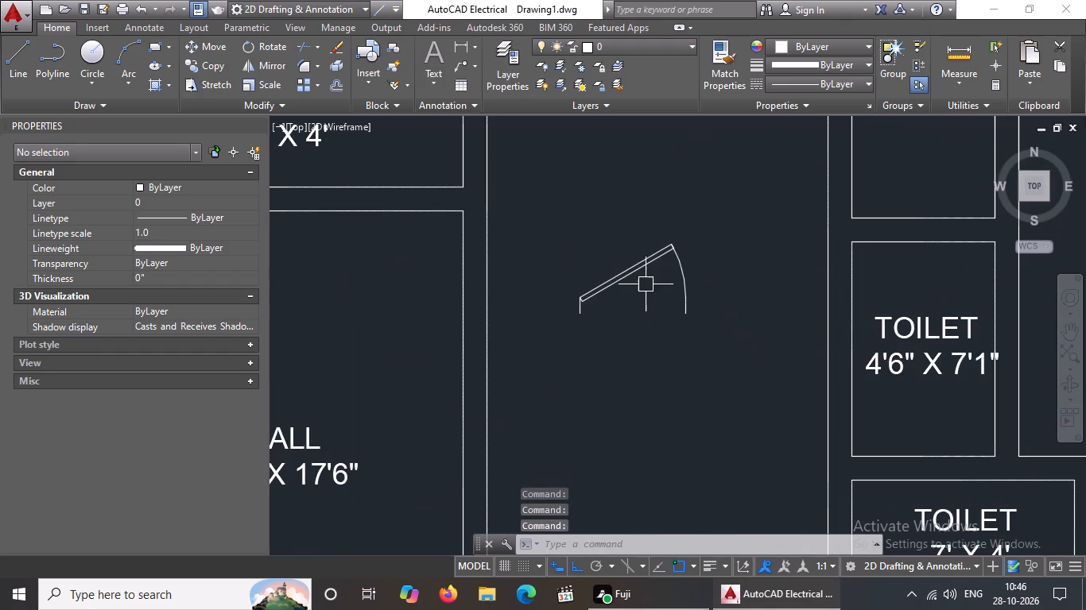
{"action": "left_click", "coordinate": [632, 271]}
{"action": "left_click", "coordinate": [566, 257]}
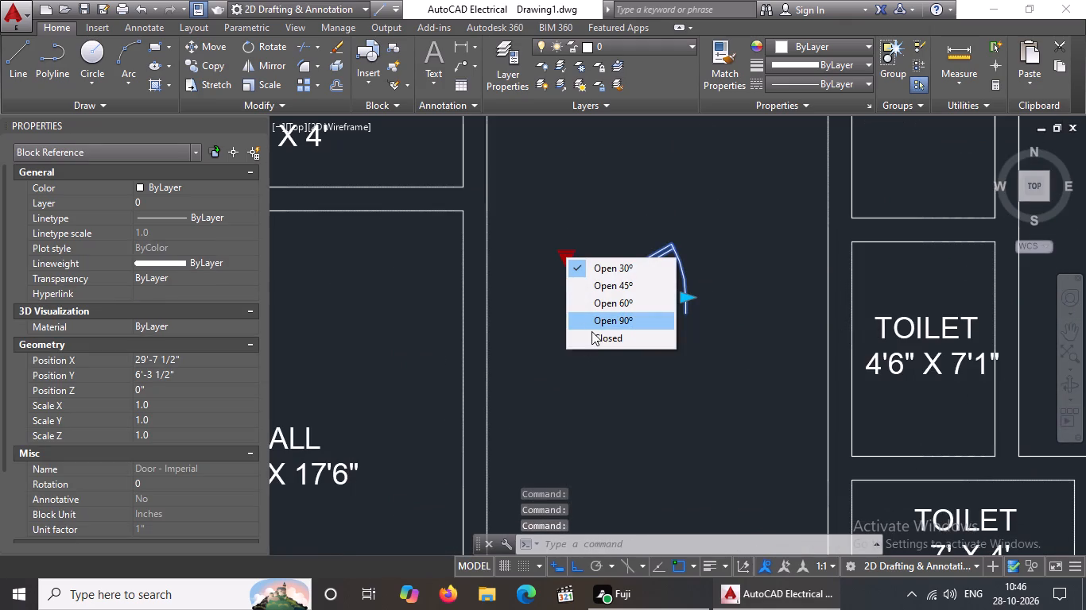
{"action": "left_click", "coordinate": [601, 315]}
Rotate the imperial door block by 90 degrees.
{"action": "scroll", "coordinate": [605, 324], "scroll_direction": "down", "scroll_amount": 4}
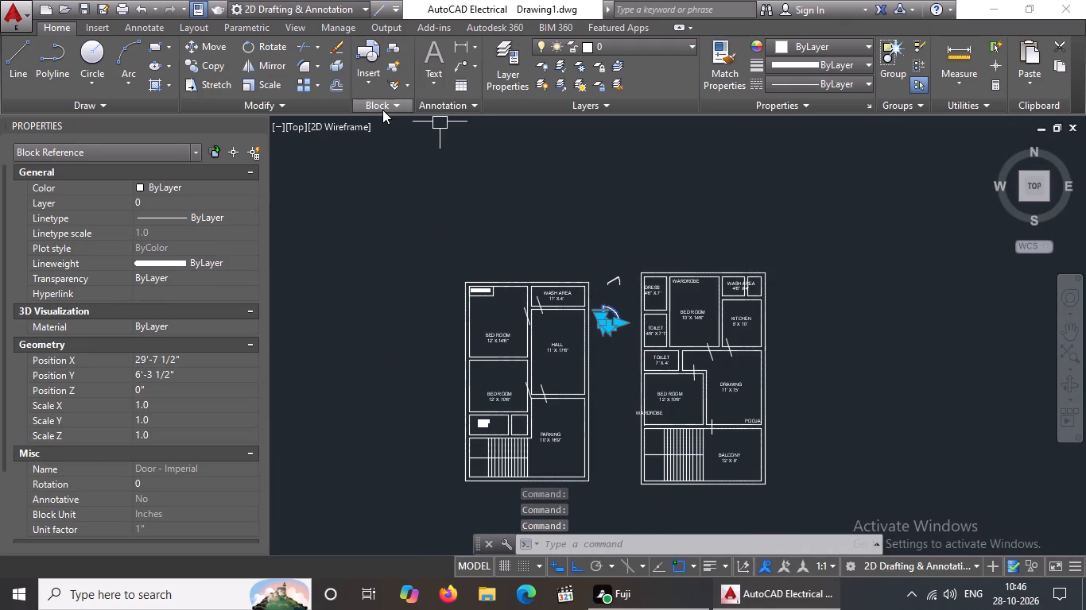
{"action": "left_click_drag", "start_coordinate": [272, 44], "coordinate": [277, 52]}
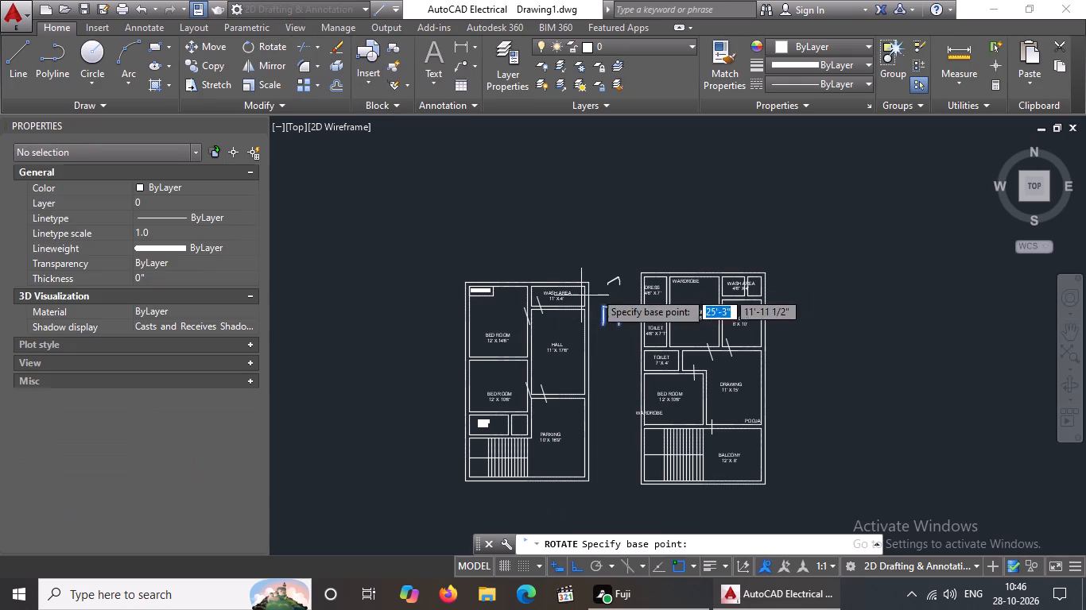
{"action": "left_click", "coordinate": [608, 315]}
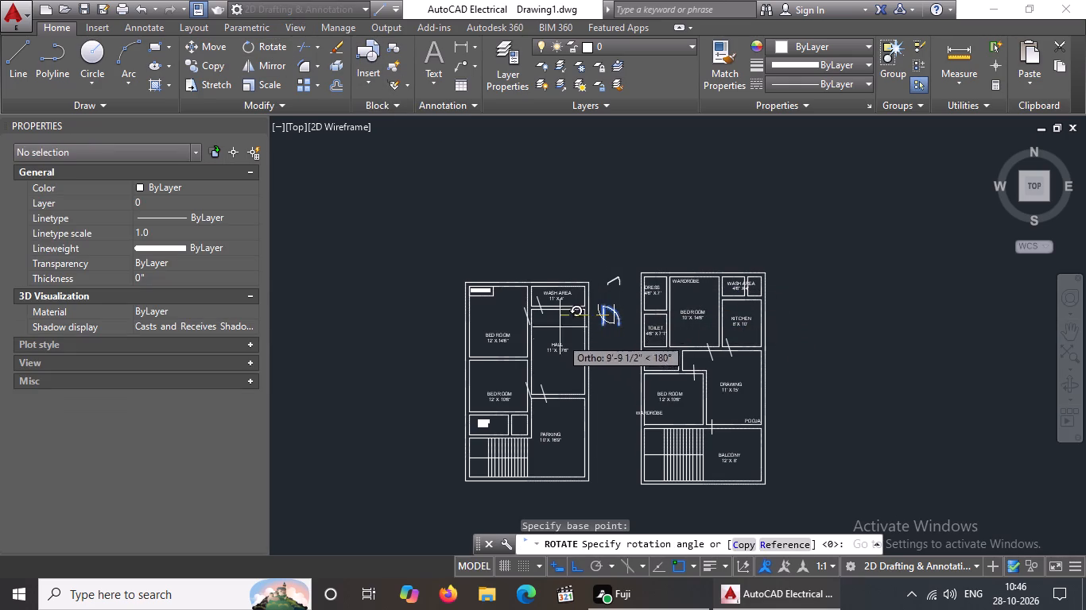
{"action": "left_click", "coordinate": [574, 238]}
Flip the imperial door vertically so its leaf is above and its swing arc opens downward.
{"action": "scroll", "coordinate": [627, 328], "scroll_direction": "up", "scroll_amount": 2}
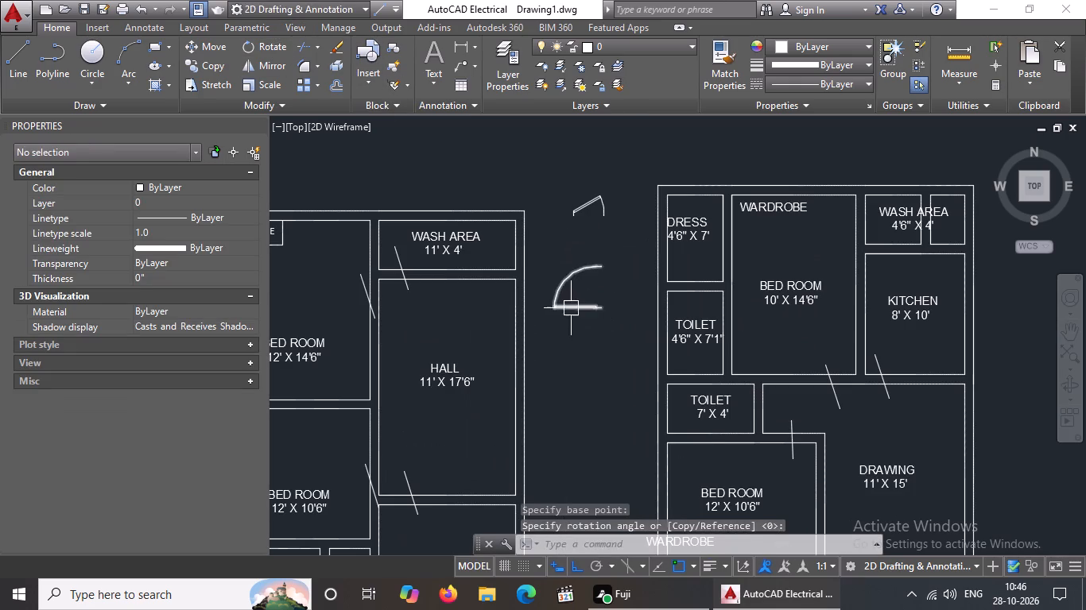
{"action": "left_click", "coordinate": [572, 307]}
{"action": "scroll", "coordinate": [623, 276], "scroll_direction": "up", "scroll_amount": 3}
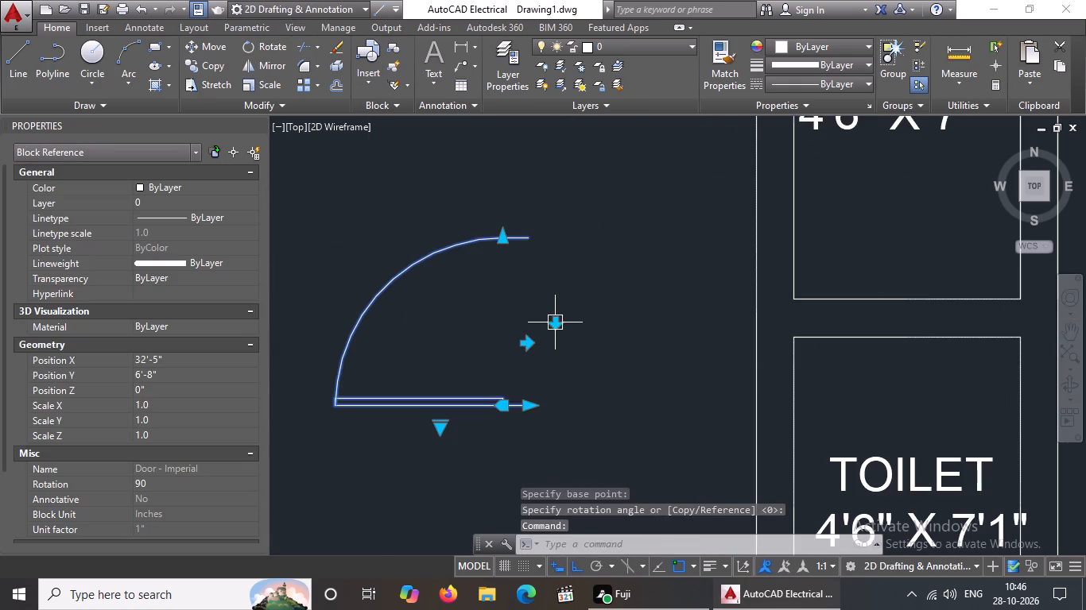
{"action": "left_click", "coordinate": [554, 320]}
{"action": "scroll", "coordinate": [554, 321], "scroll_direction": "down", "scroll_amount": 4}
{"action": "key", "text": "Escape"}
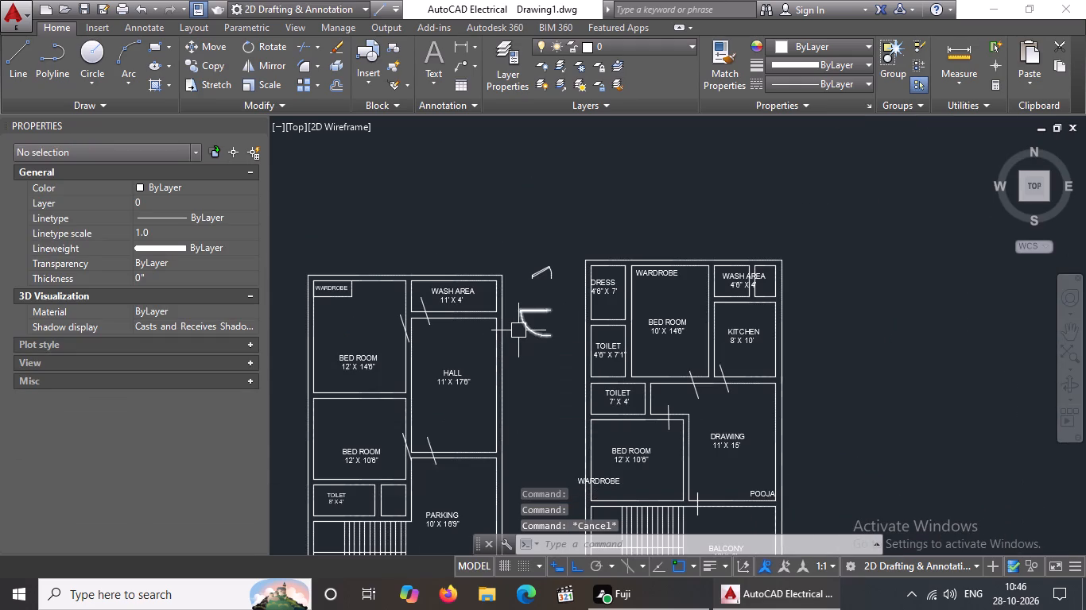
Erase the slanted mark line on the wall between the first plan's 12' X 14'6" bedroom and the hall.
{"action": "scroll", "coordinate": [519, 330], "scroll_direction": "up", "scroll_amount": 2}
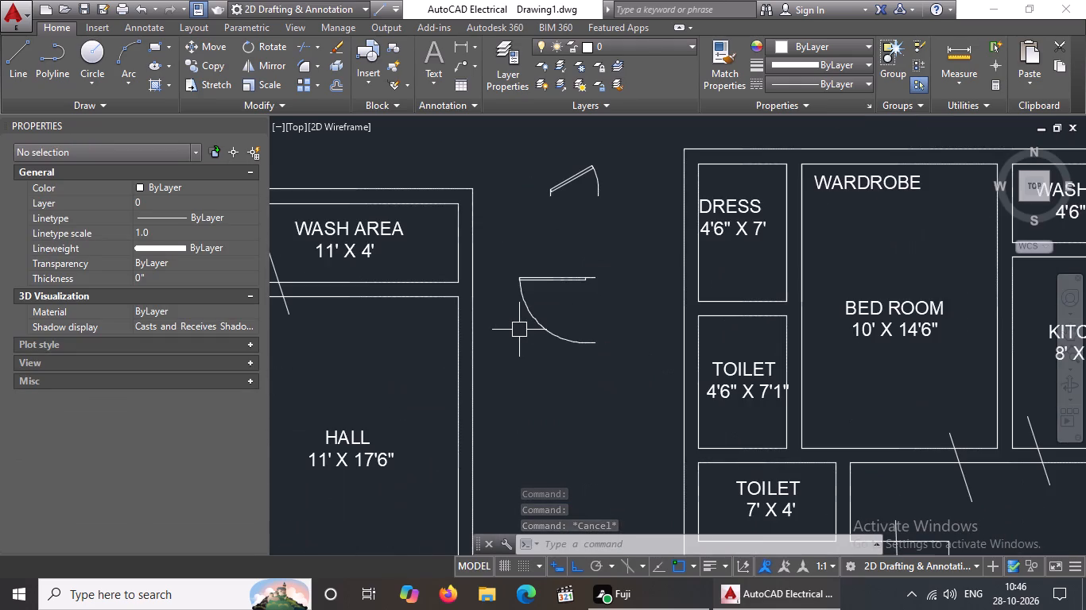
{"action": "scroll", "coordinate": [519, 330], "scroll_direction": "down", "scroll_amount": 2}
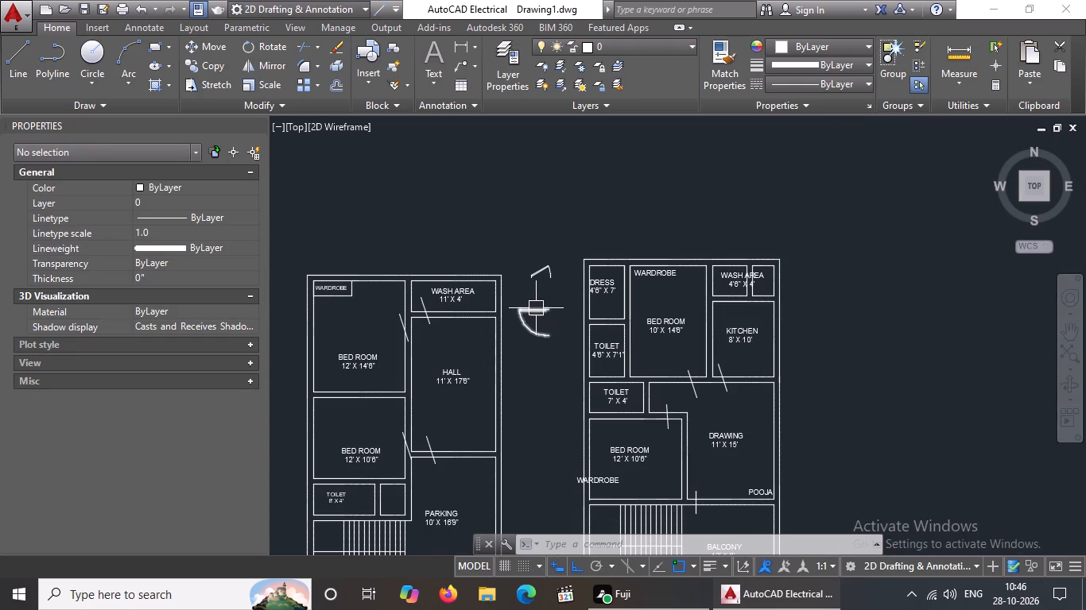
{"action": "left_click", "coordinate": [535, 308]}
{"action": "scroll", "coordinate": [390, 335], "scroll_direction": "up", "scroll_amount": 3}
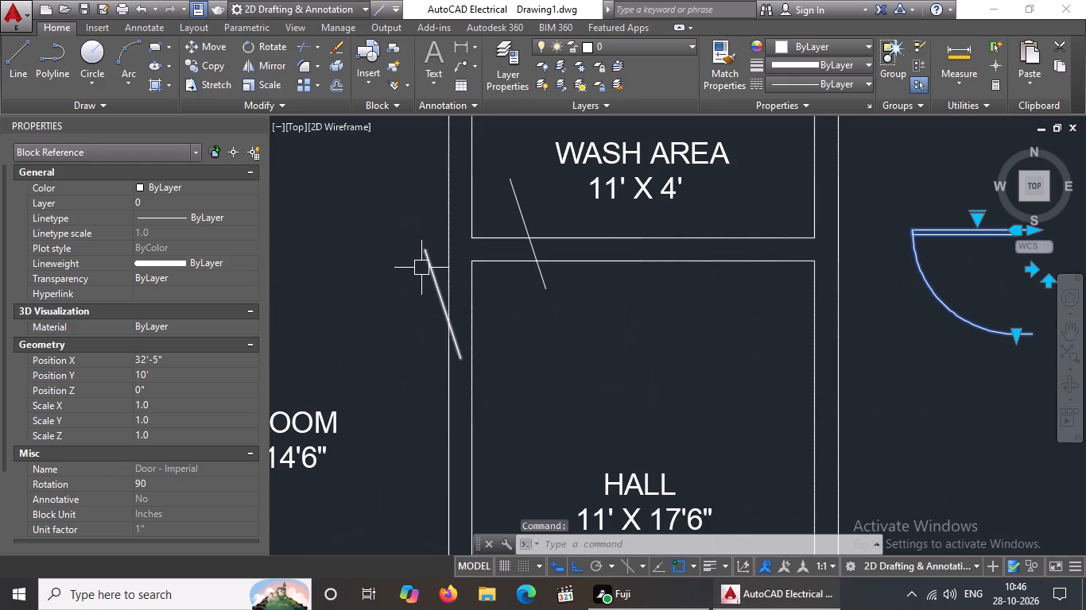
{"action": "left_click", "coordinate": [425, 264]}
{"action": "key", "text": "Delete"}
{"action": "scroll", "coordinate": [476, 305], "scroll_direction": "down", "scroll_amount": 3}
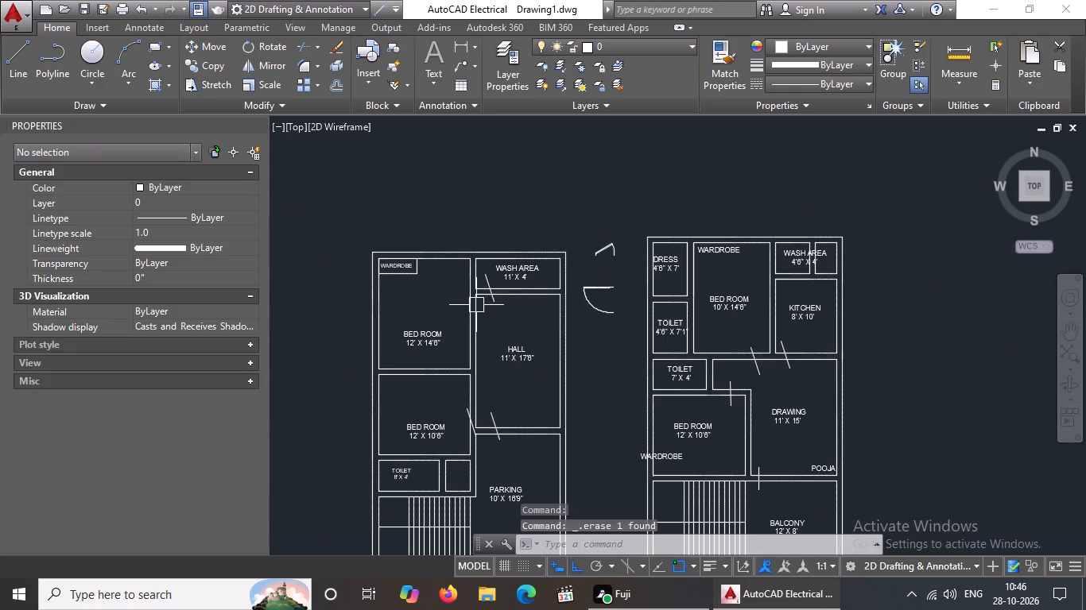
Move the imperial door from its upper jamb endpoint to the top left corner of the first plan's hall, in free direction.
{"action": "left_click", "coordinate": [592, 287]}
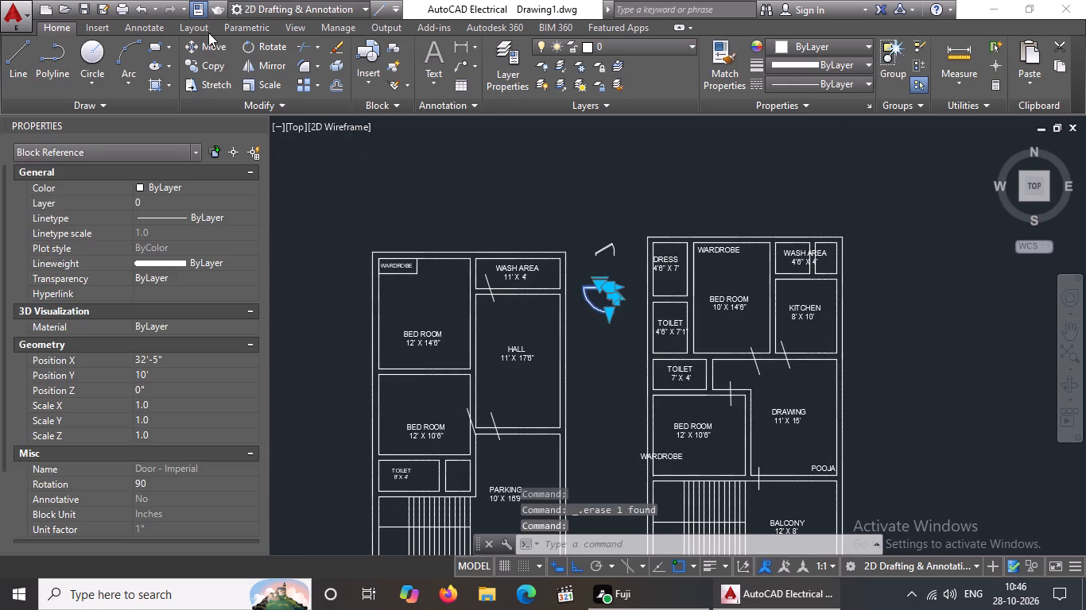
{"action": "left_click", "coordinate": [207, 47]}
{"action": "scroll", "coordinate": [573, 282], "scroll_direction": "up", "scroll_amount": 2}
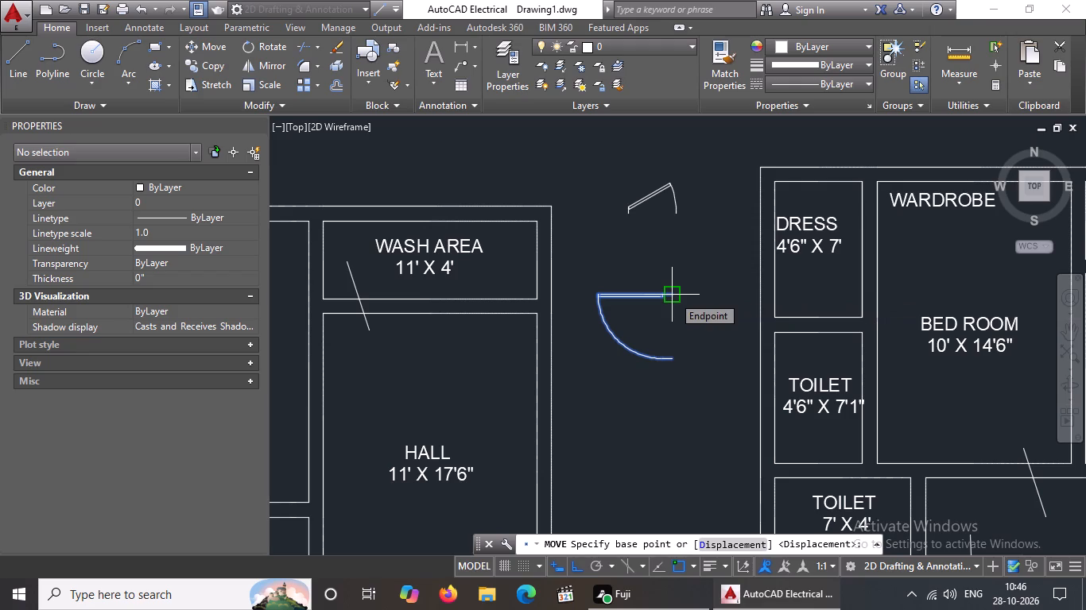
{"action": "left_click", "coordinate": [673, 295]}
{"action": "scroll", "coordinate": [665, 301], "scroll_direction": "down", "scroll_amount": 2}
{"action": "scroll", "coordinate": [555, 326], "scroll_direction": "up", "scroll_amount": 3}
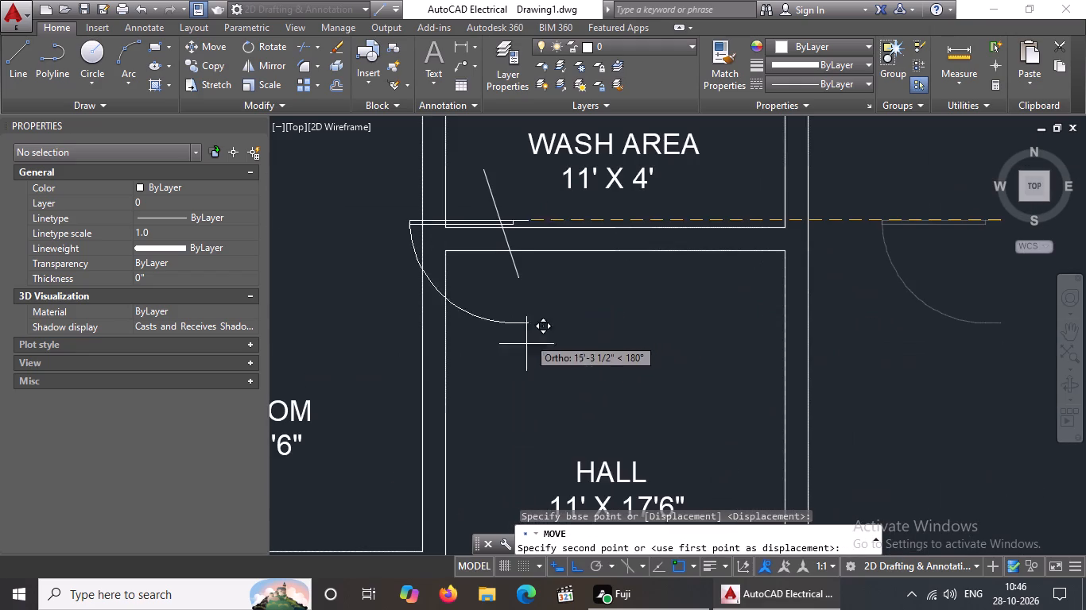
{"action": "left_click", "coordinate": [582, 566]}
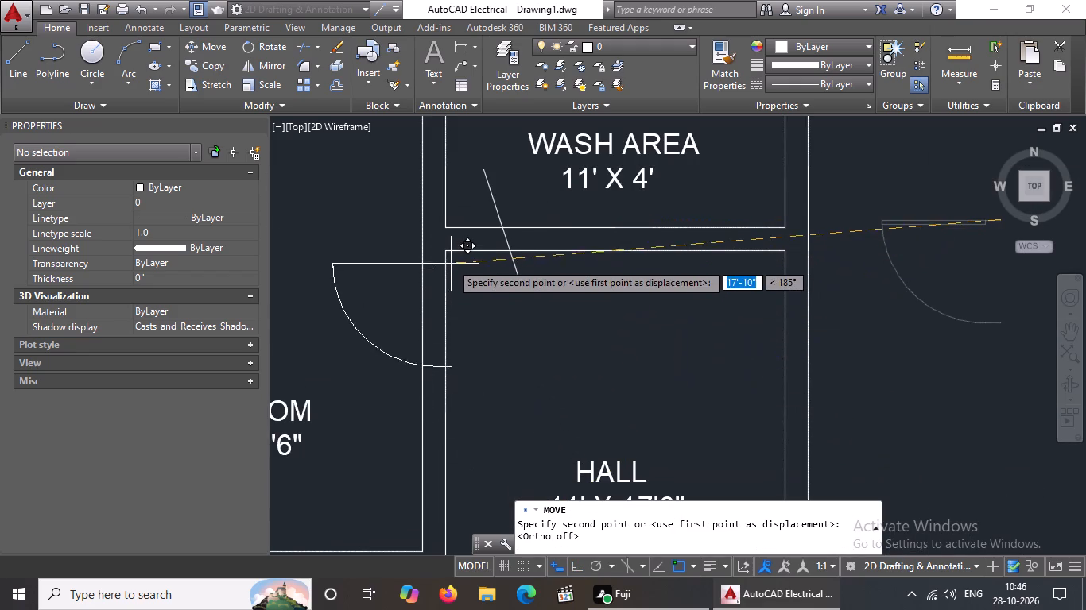
{"action": "left_click", "coordinate": [451, 252]}
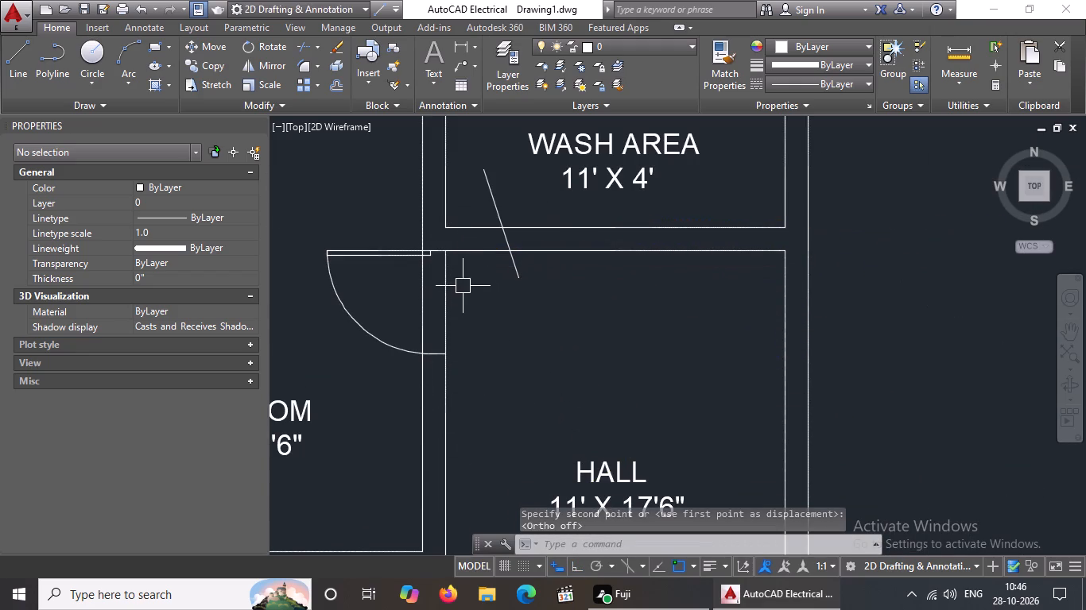
{"action": "scroll", "coordinate": [469, 296], "scroll_direction": "down", "scroll_amount": 3}
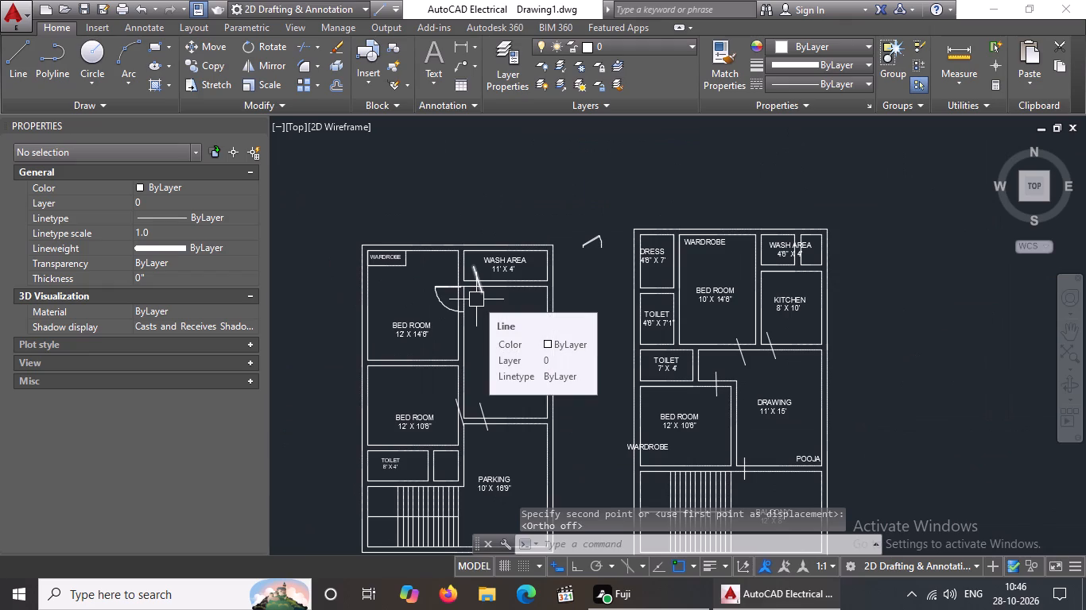
{"action": "scroll", "coordinate": [402, 322], "scroll_direction": "up", "scroll_amount": 3}
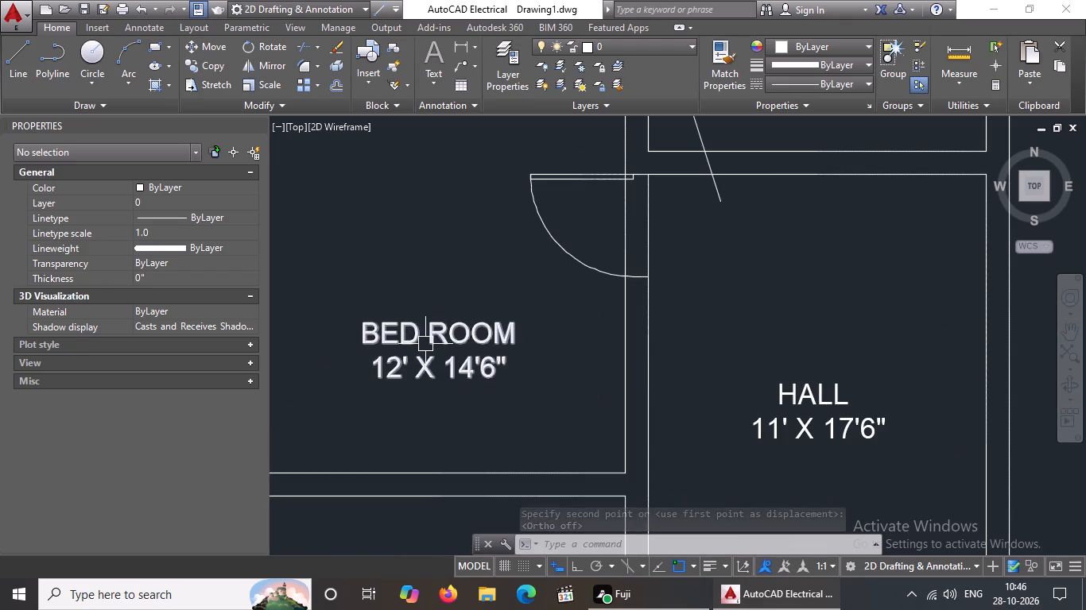
Move the first plan's BED ROOM 12' X 14'6" label lower in the room, clear of the door swing.
{"action": "left_click", "coordinate": [425, 344]}
{"action": "left_click", "coordinate": [368, 323]}
{"action": "scroll", "coordinate": [374, 356], "scroll_direction": "down", "scroll_amount": 1}
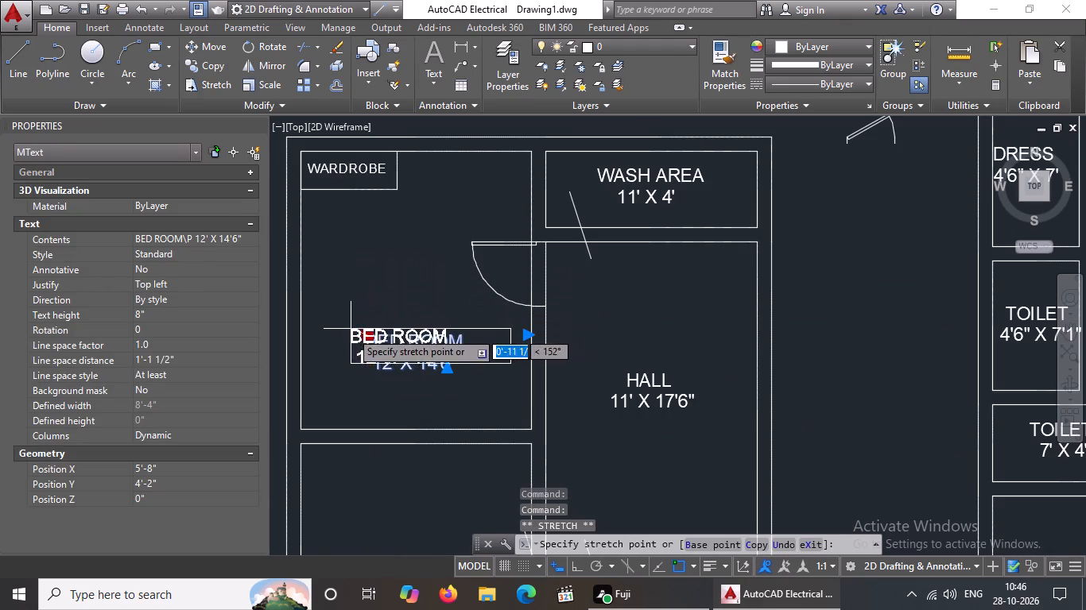
{"action": "left_click", "coordinate": [351, 358]}
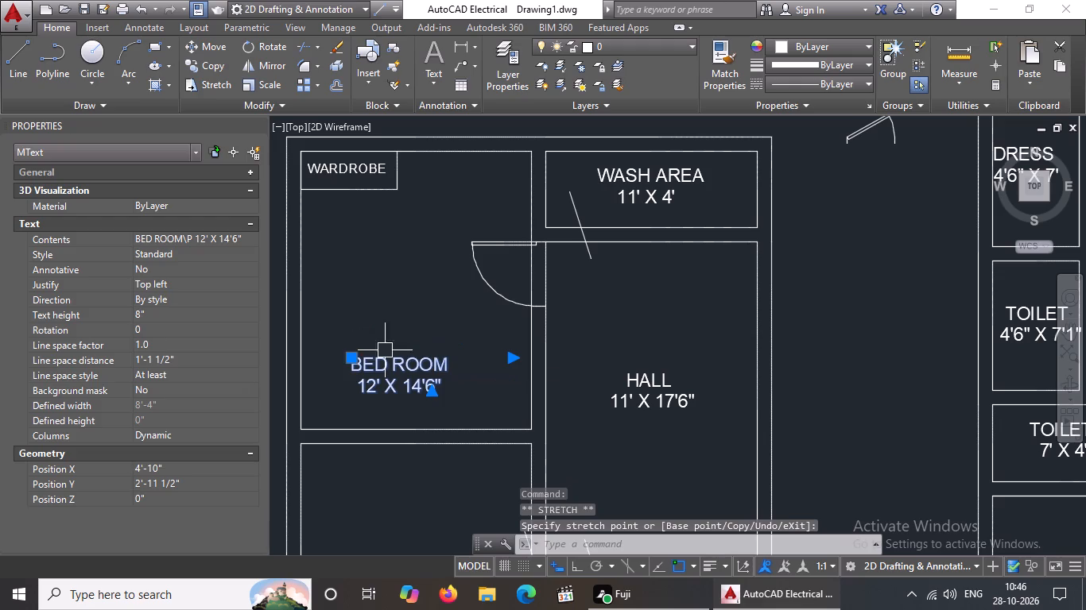
{"action": "key", "text": "Escape"}
Trim both wall lines across the door opening between the first plan's 12' X 14'6" bedroom and the hall.
{"action": "type", "text": "TR"}
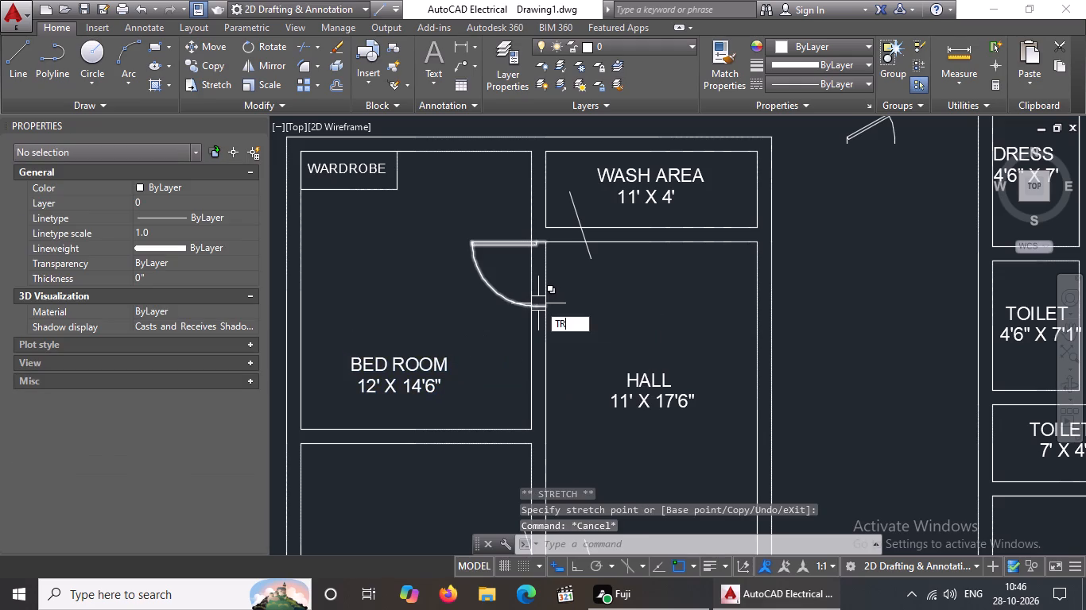
{"action": "key", "text": "space"}
{"action": "key", "text": "space"}
{"action": "scroll", "coordinate": [516, 257], "scroll_direction": "up", "scroll_amount": 2}
{"action": "scroll", "coordinate": [586, 212], "scroll_direction": "up", "scroll_amount": 3}
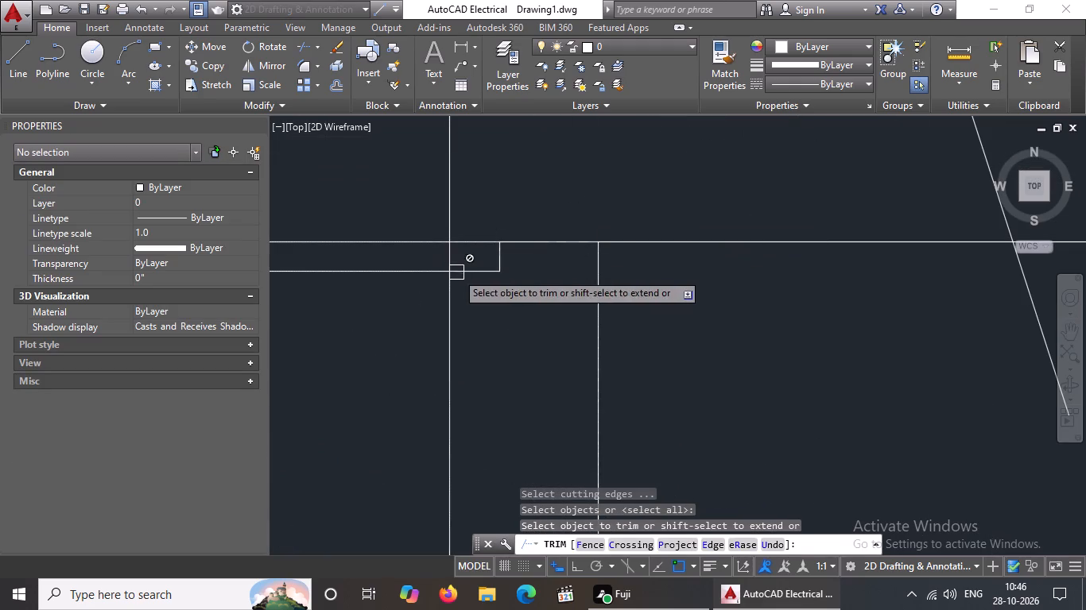
{"action": "left_click", "coordinate": [448, 259]}
{"action": "scroll", "coordinate": [452, 281], "scroll_direction": "down", "scroll_amount": 4}
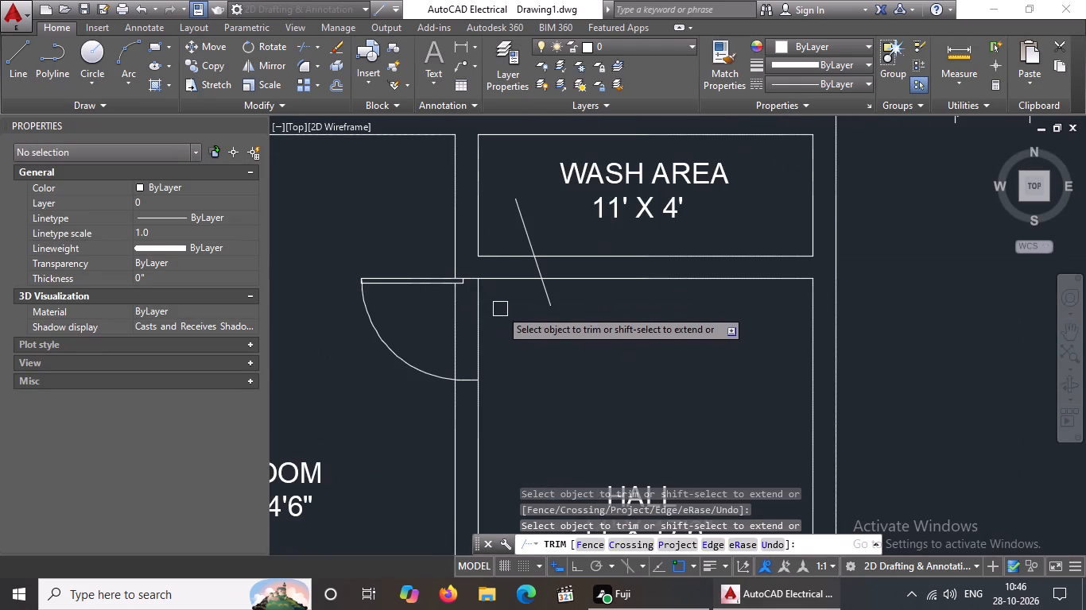
{"action": "left_click", "coordinate": [474, 320]}
{"action": "left_click", "coordinate": [451, 349]}
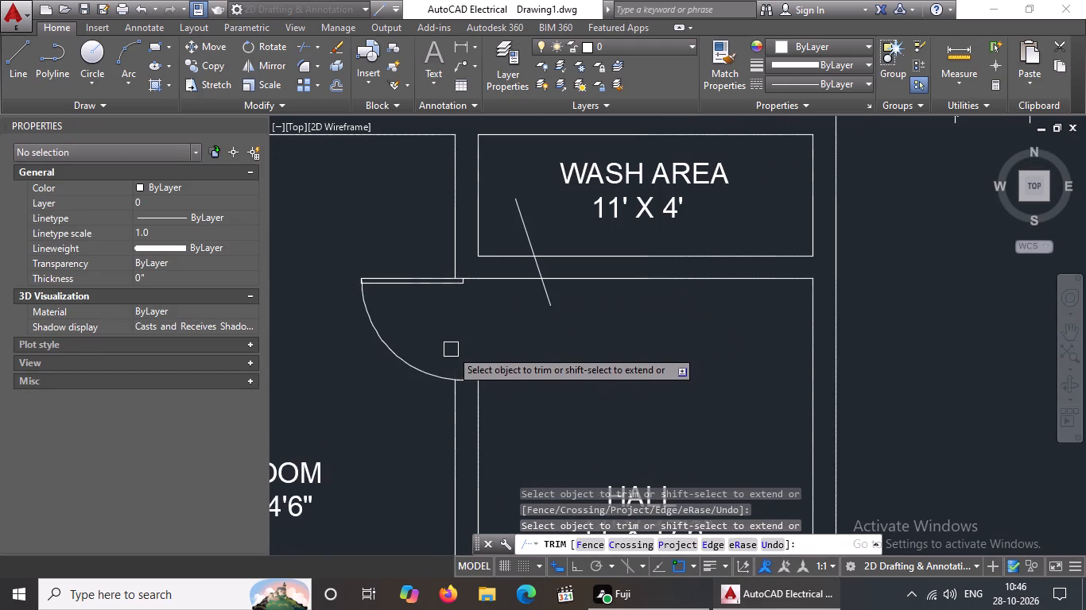
{"action": "scroll", "coordinate": [501, 367], "scroll_direction": "up", "scroll_amount": 3}
{"action": "left_click_drag", "start_coordinate": [409, 414], "coordinate": [419, 412]}
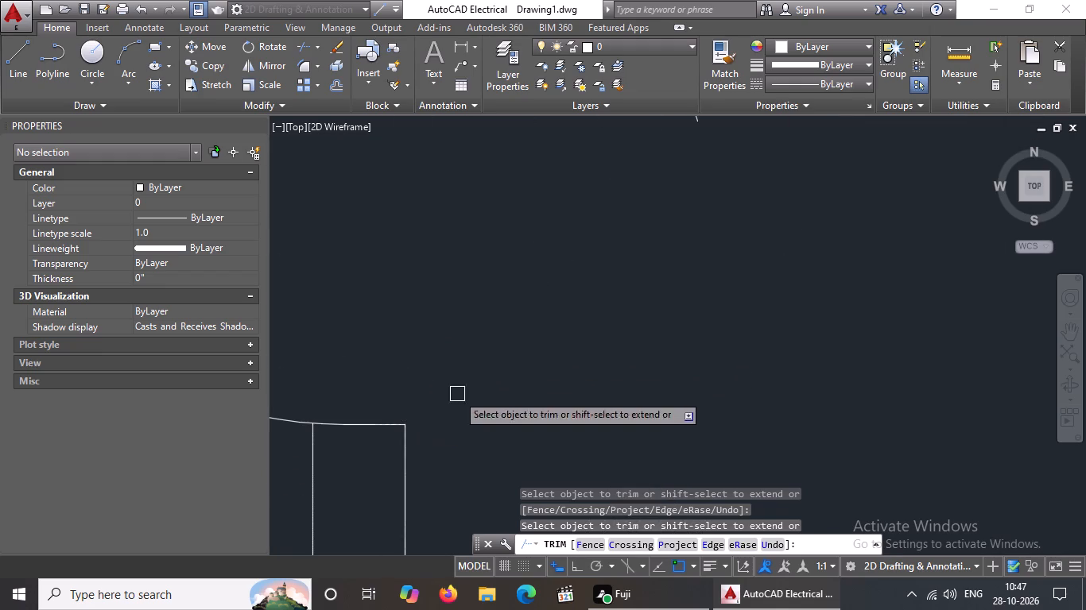
{"action": "scroll", "coordinate": [492, 332], "scroll_direction": "down", "scroll_amount": 5}
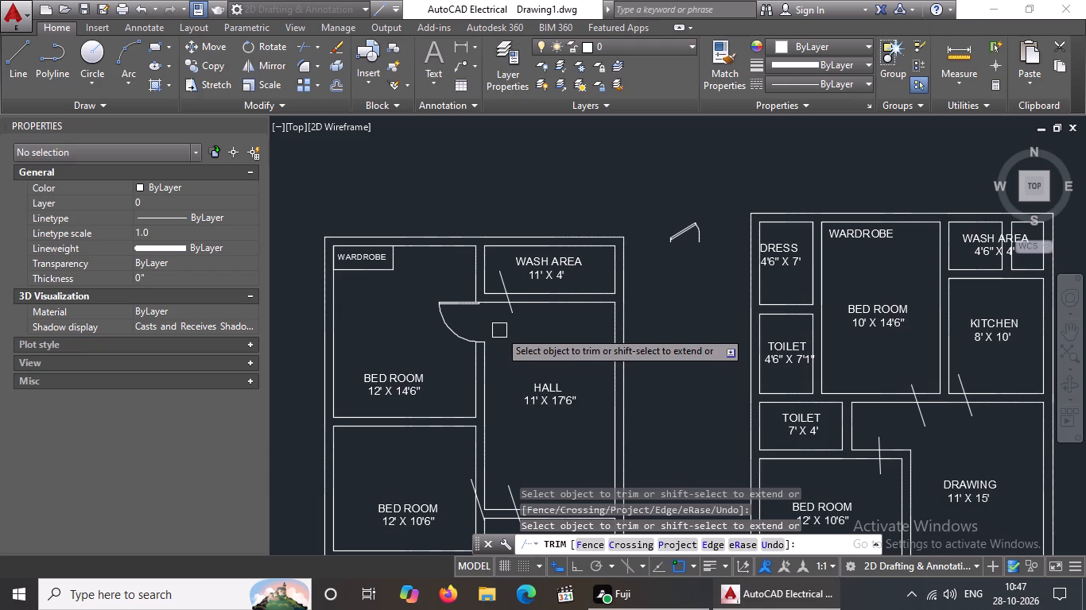
{"action": "scroll", "coordinate": [483, 347], "scroll_direction": "down", "scroll_amount": 1}
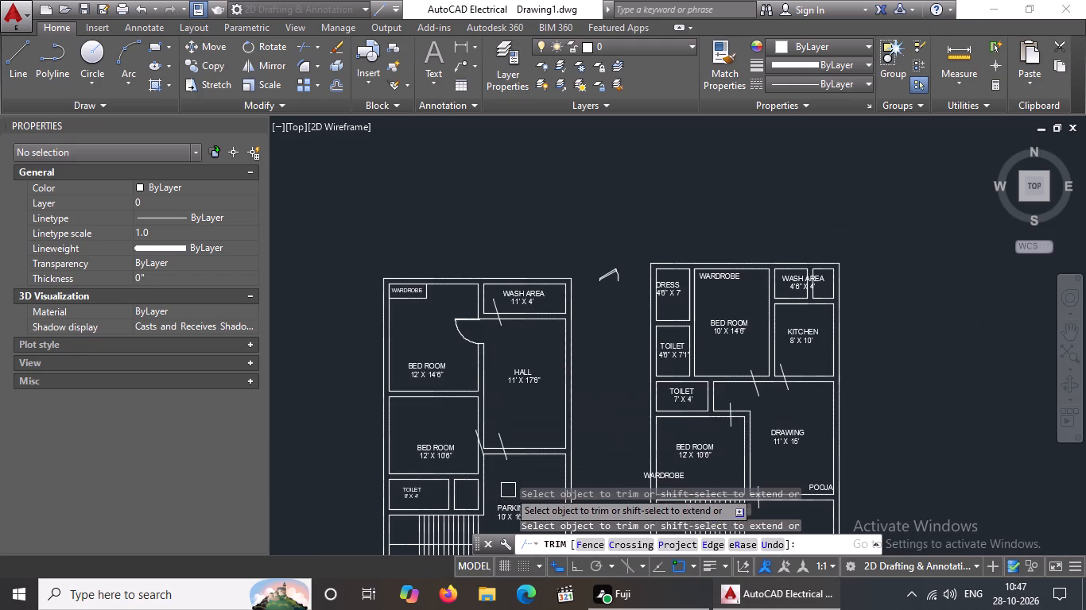
{"action": "scroll", "coordinate": [508, 490], "scroll_direction": "up", "scroll_amount": 3}
{"action": "key", "text": "Escape"}
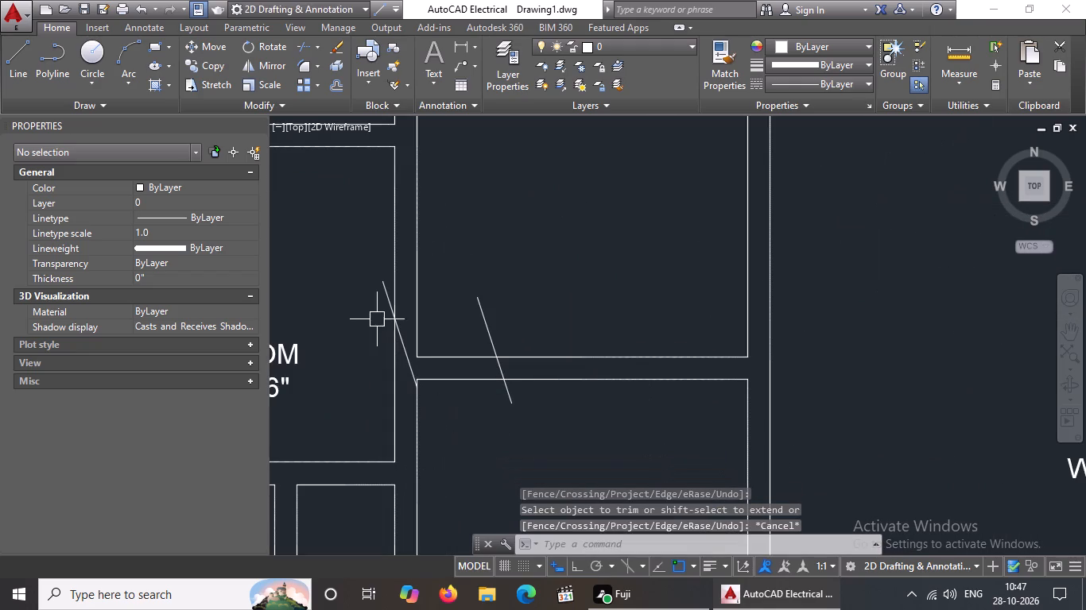
Erase the slanted mark line on the wall beside the first plan's 12' X 10'6" bedroom.
{"action": "left_click", "coordinate": [385, 289]}
{"action": "key", "text": "Delete"}
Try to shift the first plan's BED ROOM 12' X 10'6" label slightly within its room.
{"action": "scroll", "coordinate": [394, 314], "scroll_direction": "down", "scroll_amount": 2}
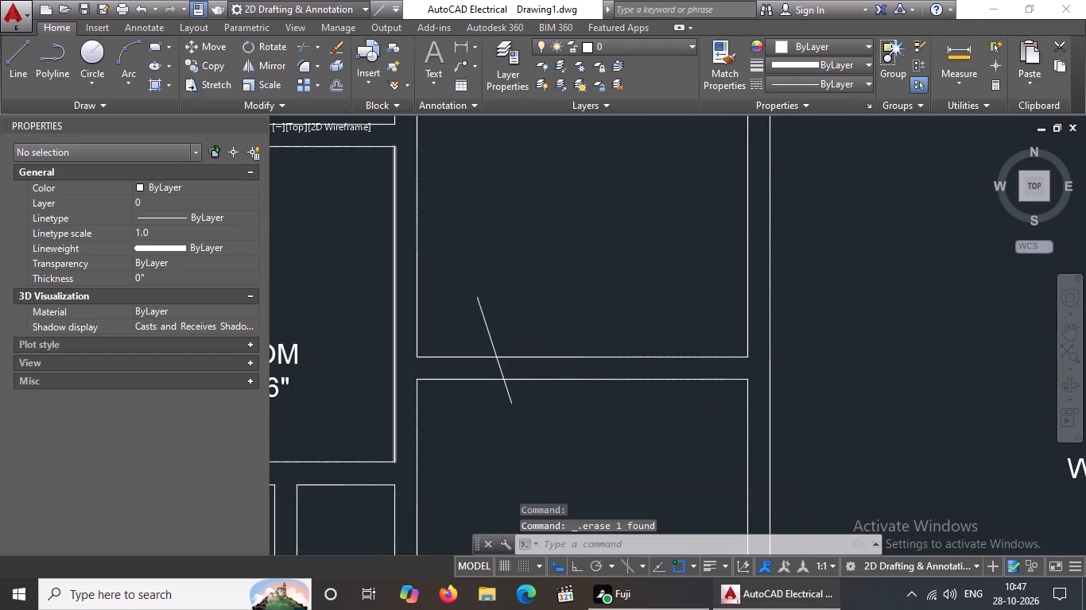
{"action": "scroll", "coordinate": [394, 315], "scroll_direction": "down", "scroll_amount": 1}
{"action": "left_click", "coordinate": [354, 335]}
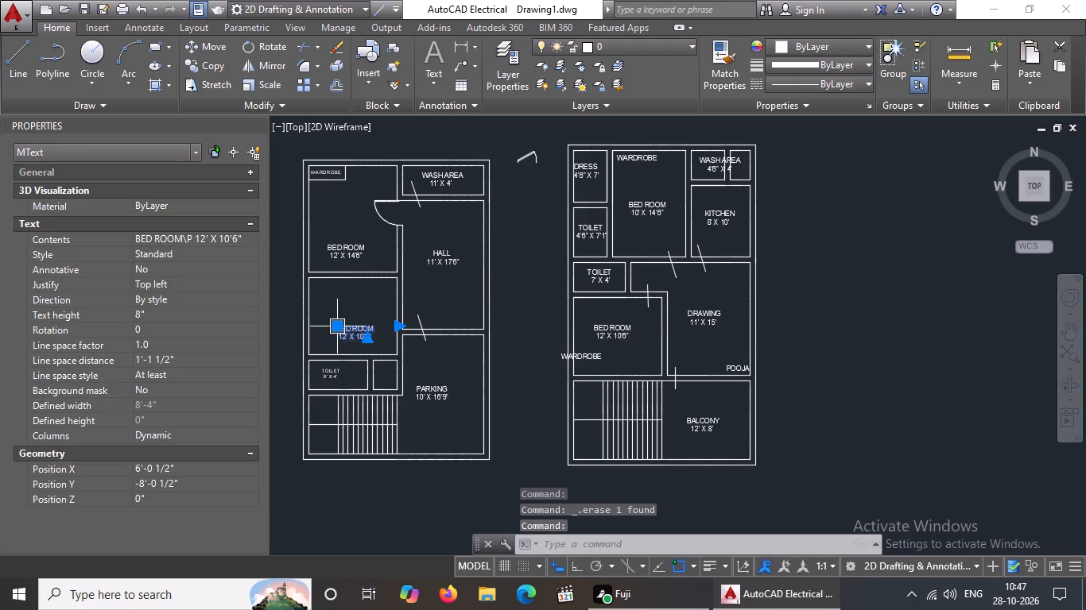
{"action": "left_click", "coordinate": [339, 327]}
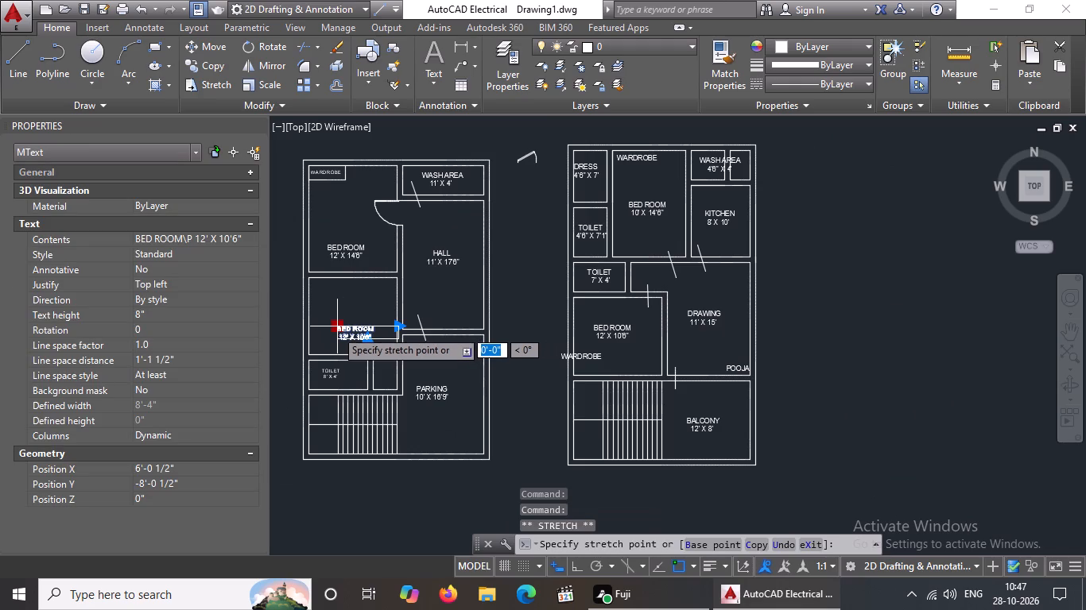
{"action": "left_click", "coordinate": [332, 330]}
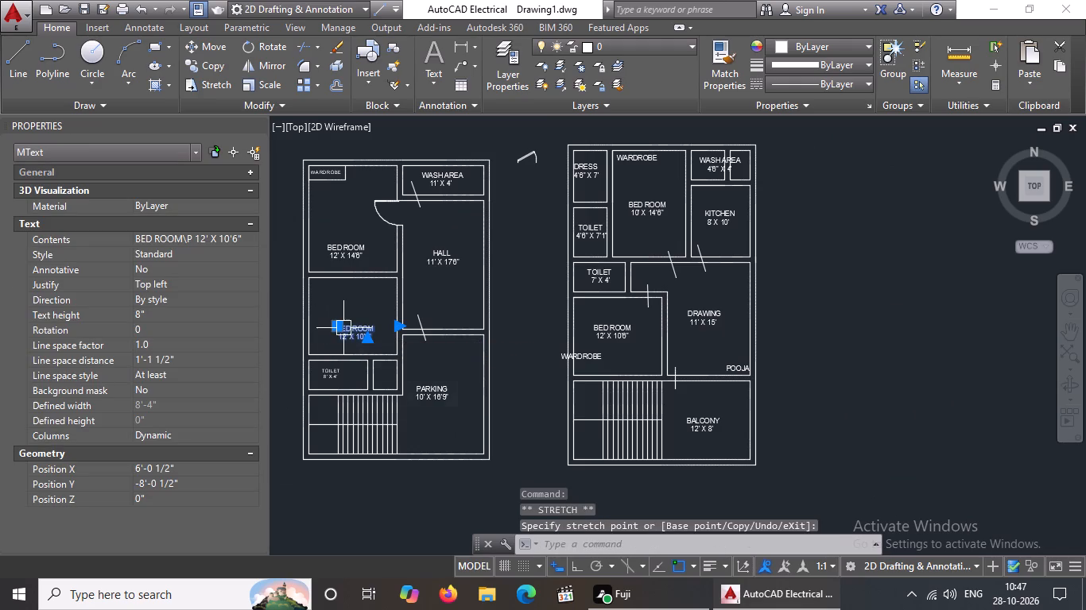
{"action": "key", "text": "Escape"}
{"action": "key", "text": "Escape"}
Copy the 12' X 14'6" bedroom's door by its upper jamb endpoint to the hall side of the 12' X 10'6" bedroom, just below its top wall.
{"action": "scroll", "coordinate": [378, 334], "scroll_direction": "up", "scroll_amount": 2}
{"action": "scroll", "coordinate": [405, 318], "scroll_direction": "down", "scroll_amount": 1}
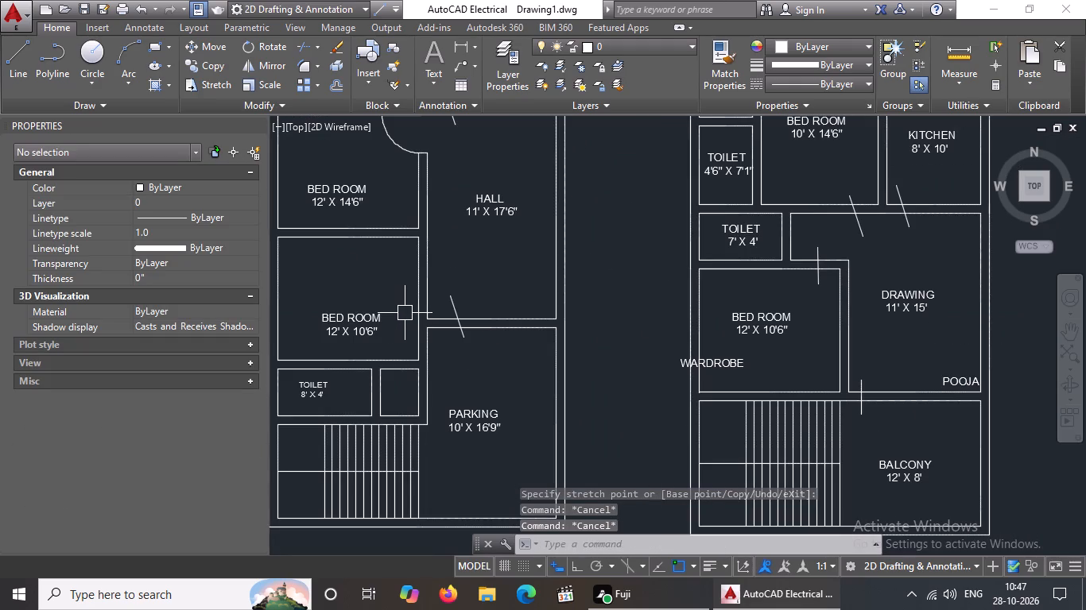
{"action": "middle_click", "coordinate": [397, 374]}
{"action": "scroll", "coordinate": [403, 329], "scroll_direction": "down", "scroll_amount": 1}
{"action": "scroll", "coordinate": [399, 209], "scroll_direction": "up", "scroll_amount": 1}
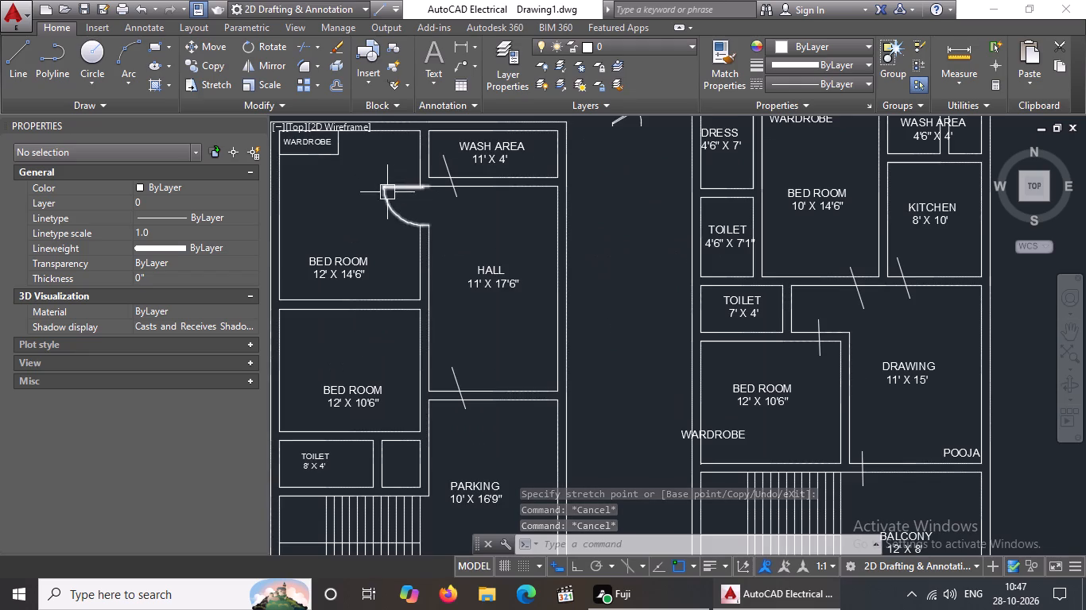
{"action": "left_click", "coordinate": [389, 188]}
{"action": "left_click", "coordinate": [204, 70]}
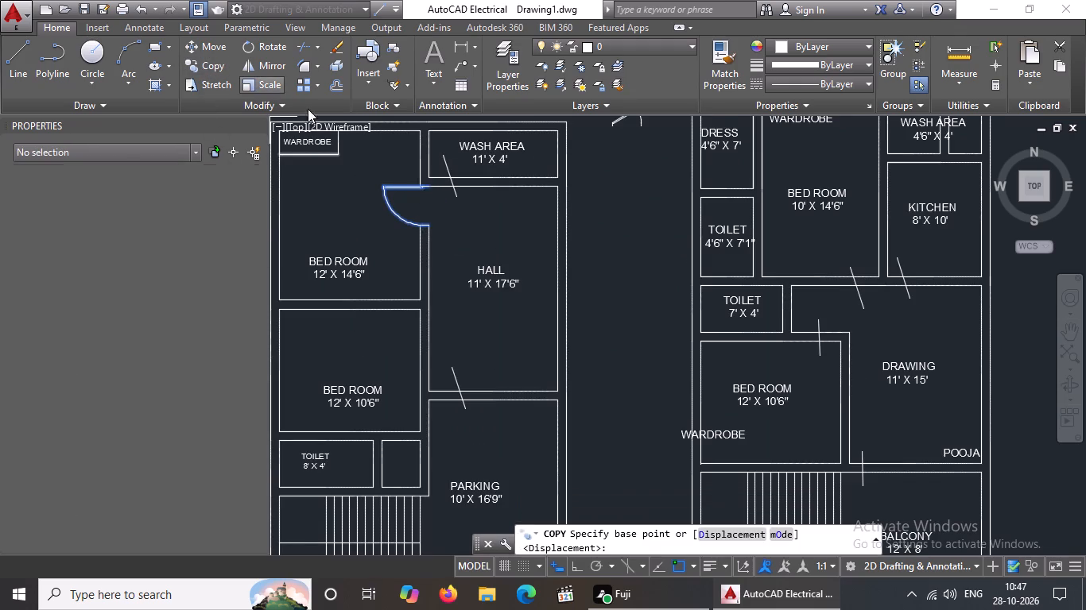
{"action": "scroll", "coordinate": [421, 185], "scroll_direction": "up", "scroll_amount": 3}
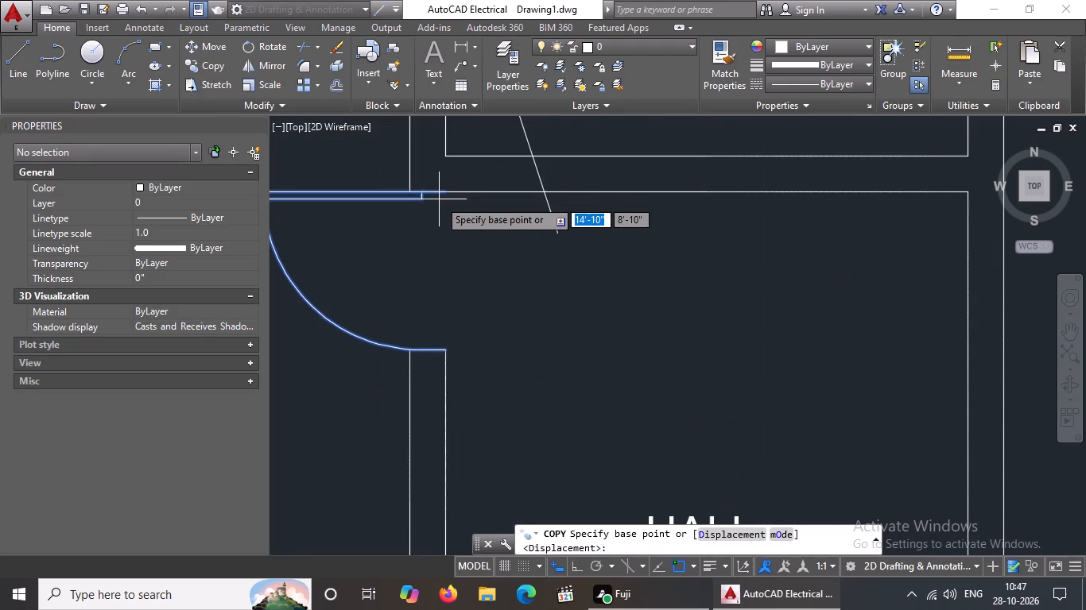
{"action": "left_click_drag", "start_coordinate": [444, 191], "coordinate": [441, 214]}
{"action": "scroll", "coordinate": [432, 266], "scroll_direction": "down", "scroll_amount": 4}
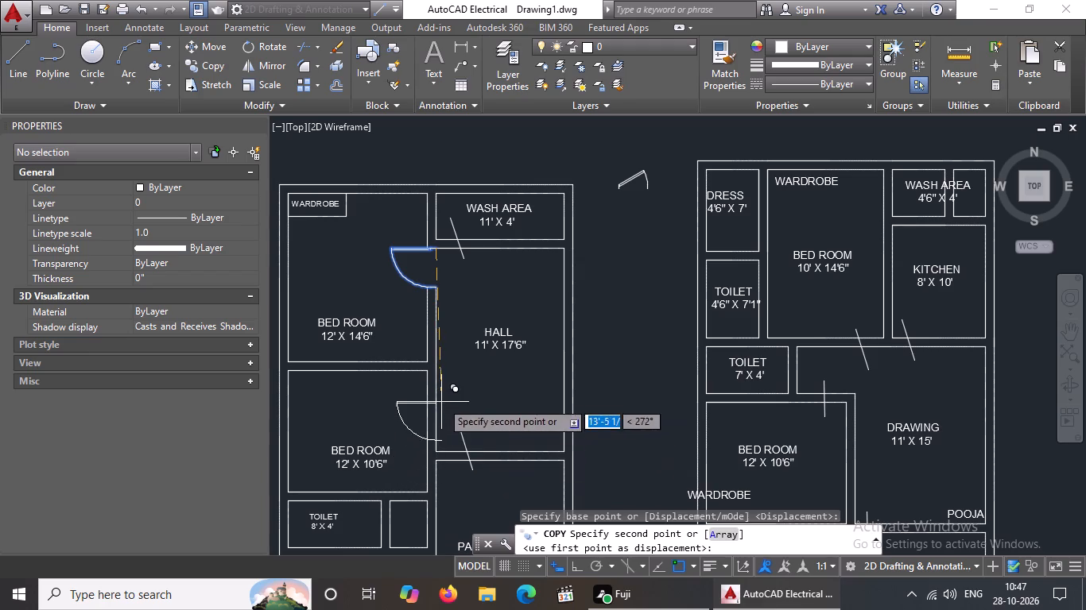
{"action": "scroll", "coordinate": [440, 460], "scroll_direction": "up", "scroll_amount": 3}
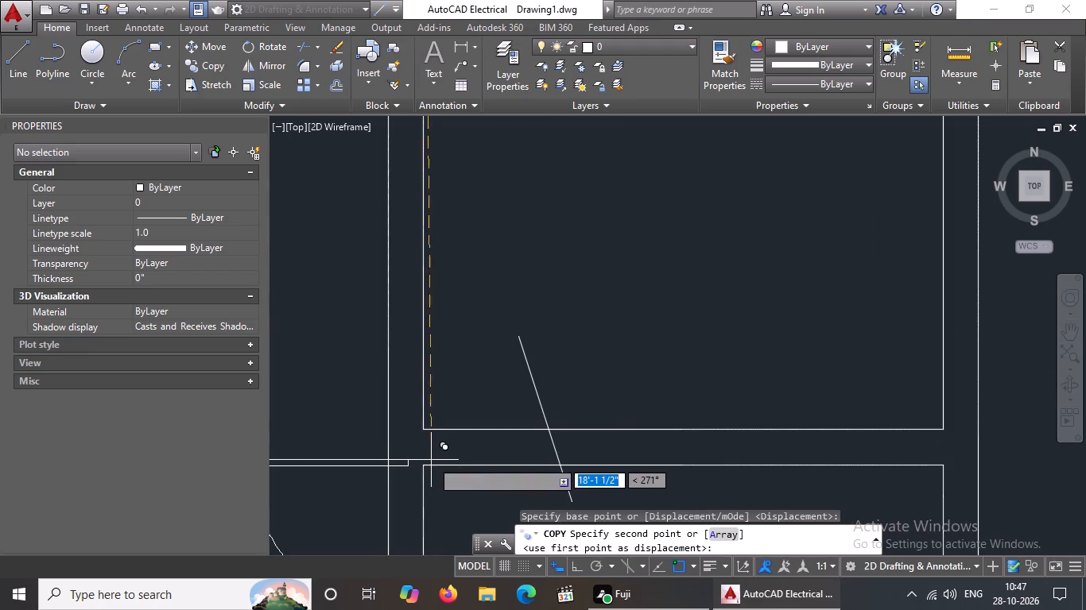
{"action": "scroll", "coordinate": [433, 453], "scroll_direction": "down", "scroll_amount": 4}
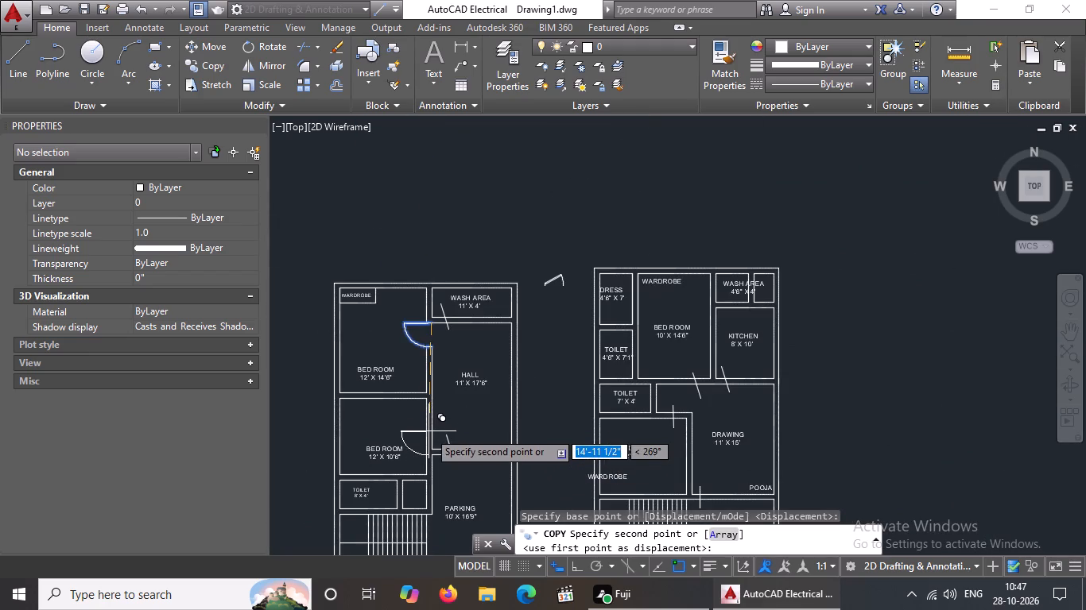
{"action": "scroll", "coordinate": [425, 400], "scroll_direction": "up", "scroll_amount": 2}
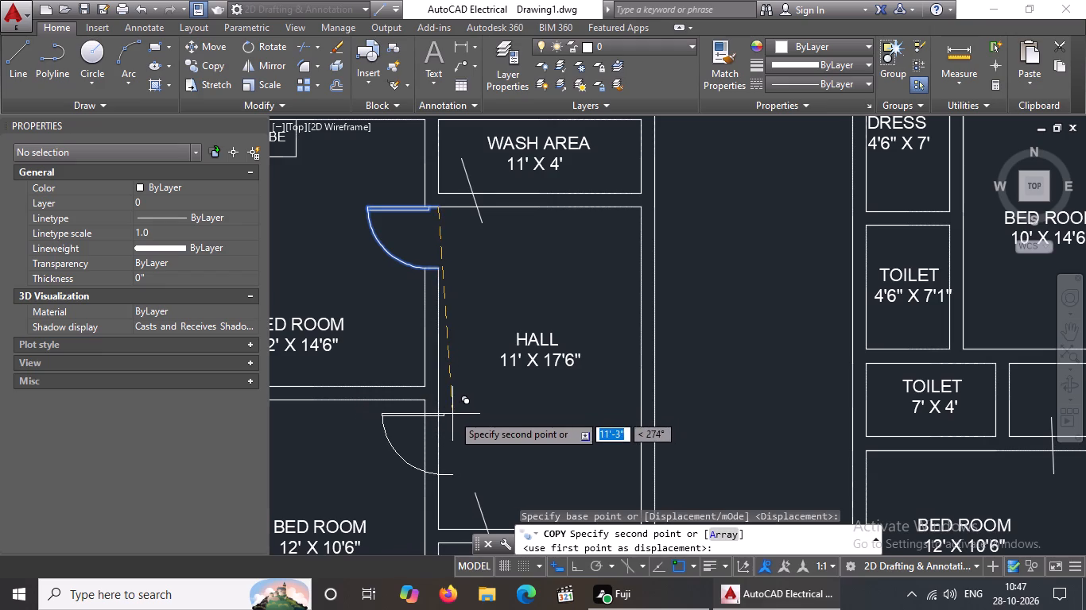
{"action": "left_click", "coordinate": [452, 414]}
{"action": "key", "text": "Escape"}
Extend the top wall line of the first plan's 12' X 10'6" bedroom across the wall to the hall's wall line.
{"action": "key", "text": "e"}
{"action": "type", "text": "X"}
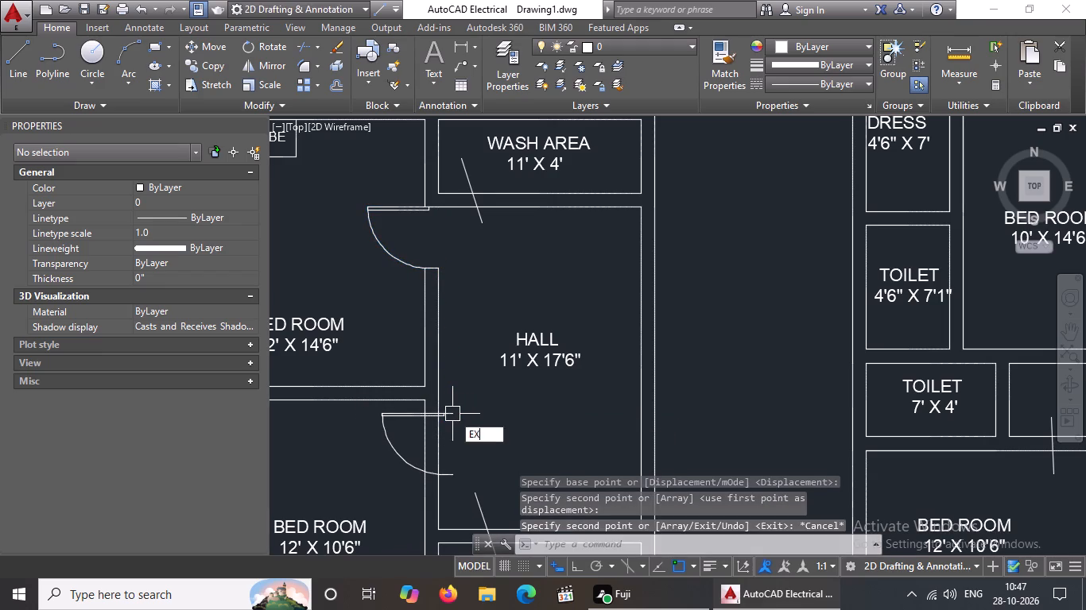
{"action": "key", "text": "space"}
{"action": "key", "text": "space"}
{"action": "left_click", "coordinate": [399, 401]}
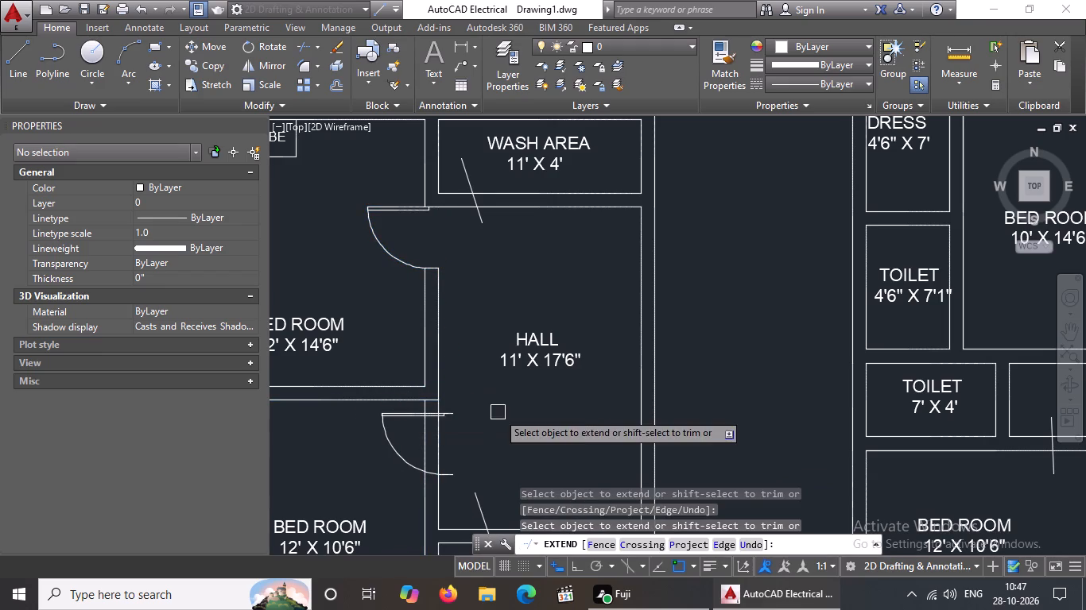
{"action": "key", "text": "Escape"}
Move the copied door from its upper jamb endpoint to where the extended wall line meets the hall's wall line.
{"action": "left_click", "coordinate": [390, 419]}
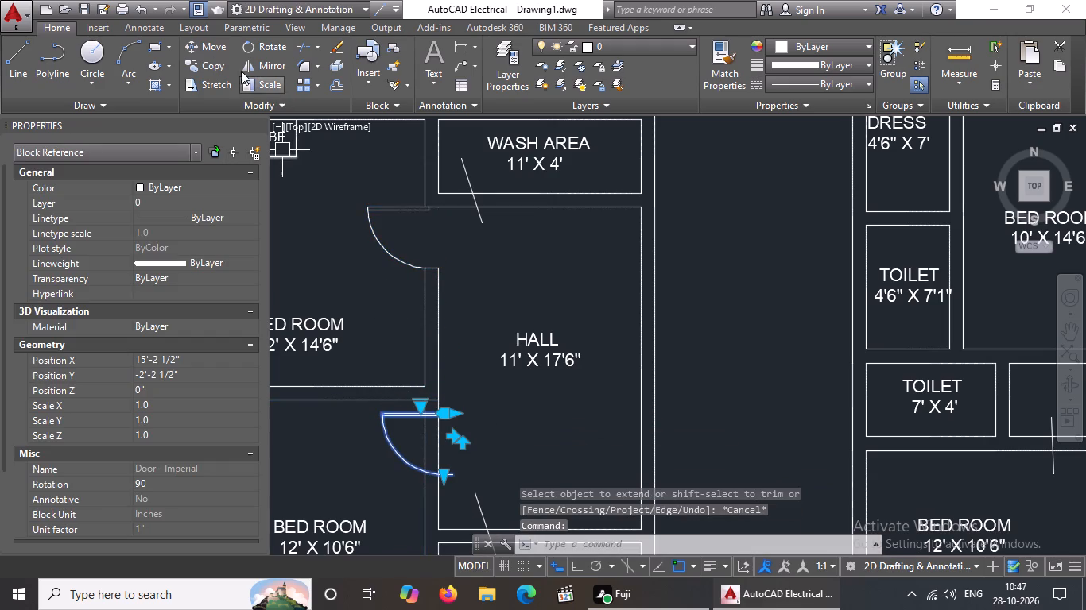
{"action": "left_click", "coordinate": [199, 48]}
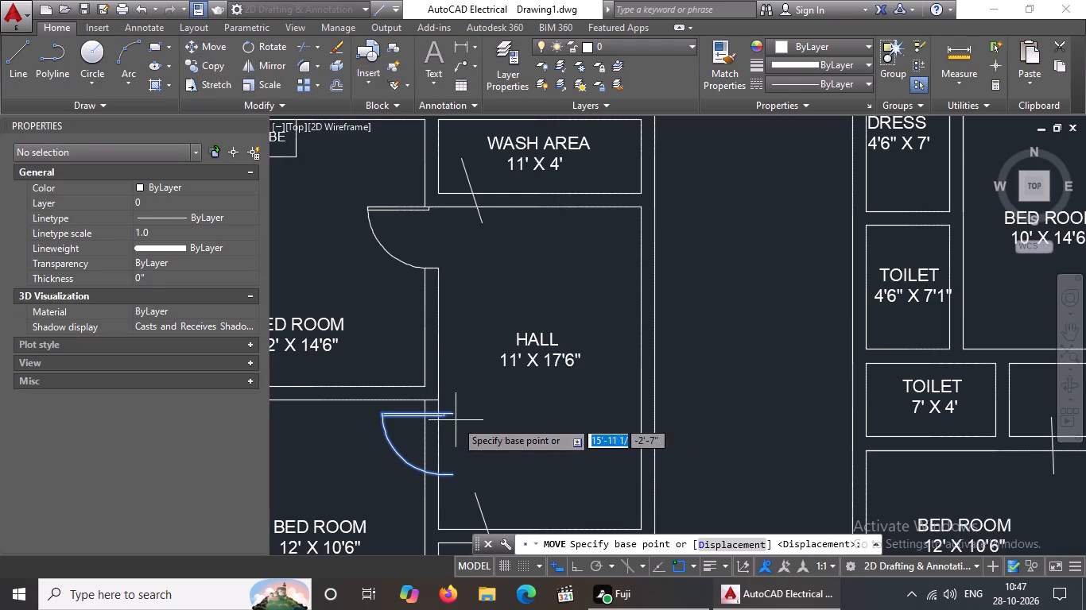
{"action": "left_click", "coordinate": [453, 414]}
{"action": "scroll", "coordinate": [439, 390], "scroll_direction": "up", "scroll_amount": 2}
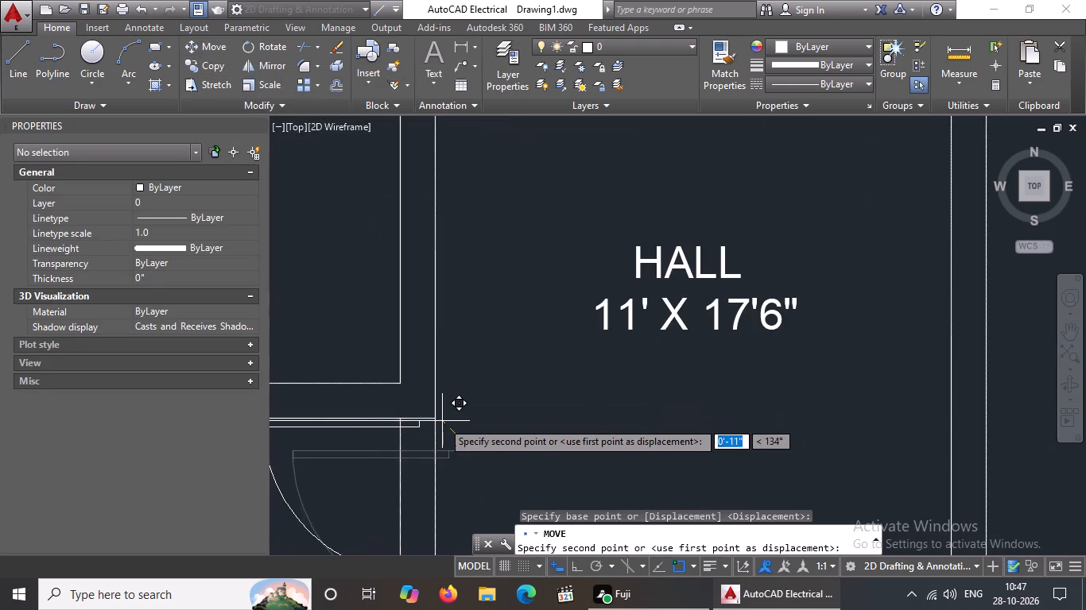
{"action": "left_click", "coordinate": [435, 417]}
{"action": "scroll", "coordinate": [526, 388], "scroll_direction": "down", "scroll_amount": 3}
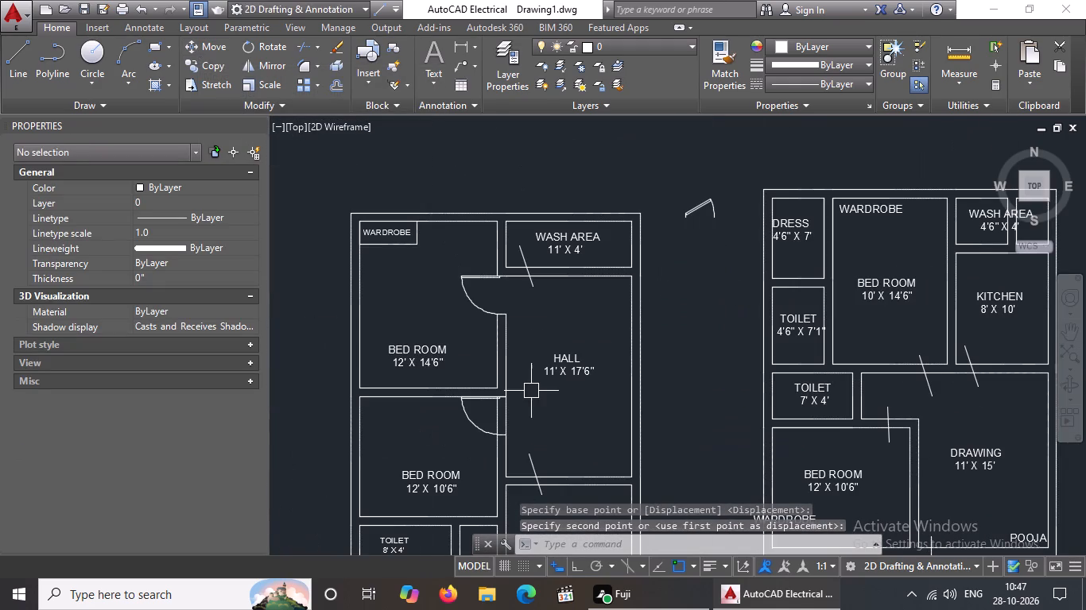
{"action": "key", "text": "Escape"}
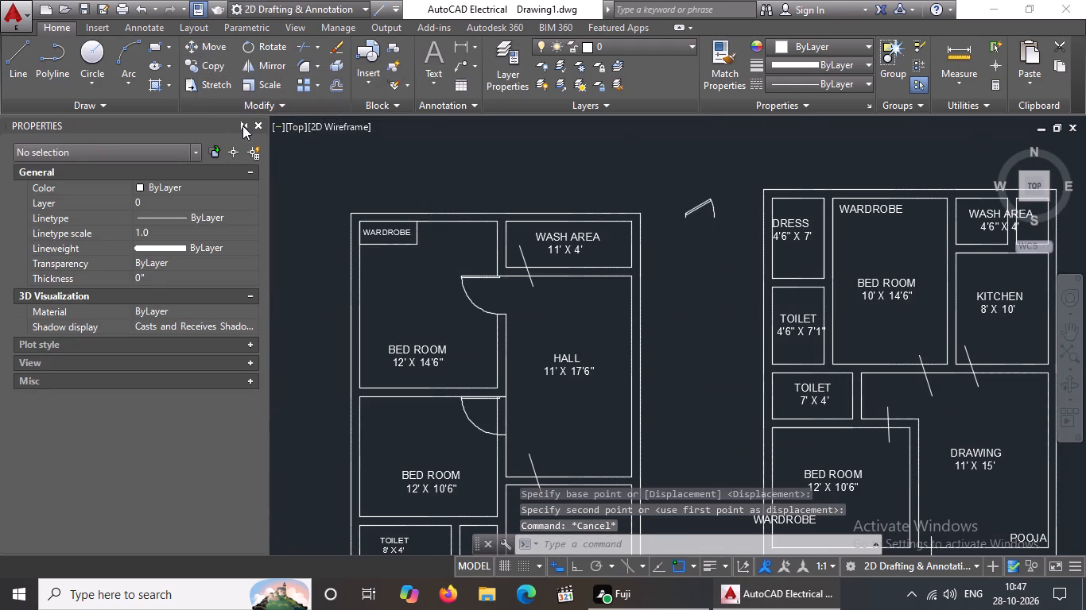
Close the Properties palette.
{"action": "left_click", "coordinate": [256, 121]}
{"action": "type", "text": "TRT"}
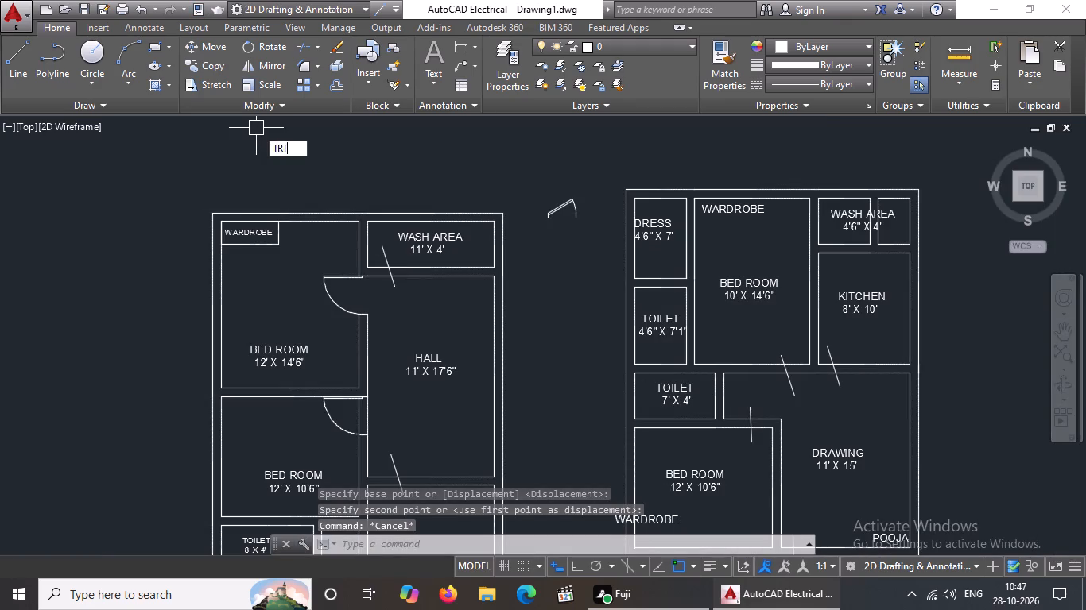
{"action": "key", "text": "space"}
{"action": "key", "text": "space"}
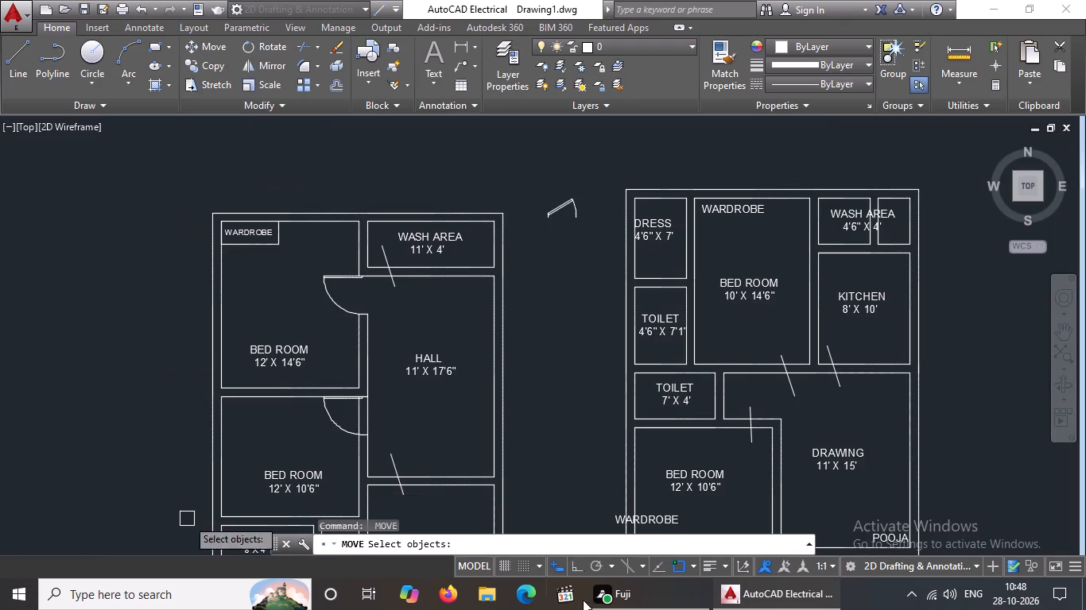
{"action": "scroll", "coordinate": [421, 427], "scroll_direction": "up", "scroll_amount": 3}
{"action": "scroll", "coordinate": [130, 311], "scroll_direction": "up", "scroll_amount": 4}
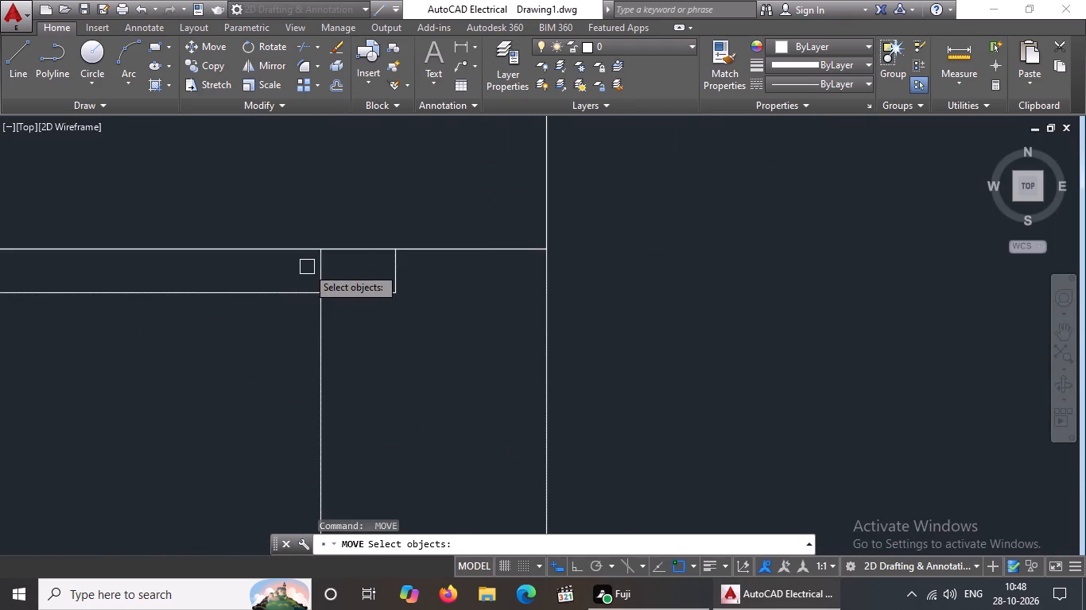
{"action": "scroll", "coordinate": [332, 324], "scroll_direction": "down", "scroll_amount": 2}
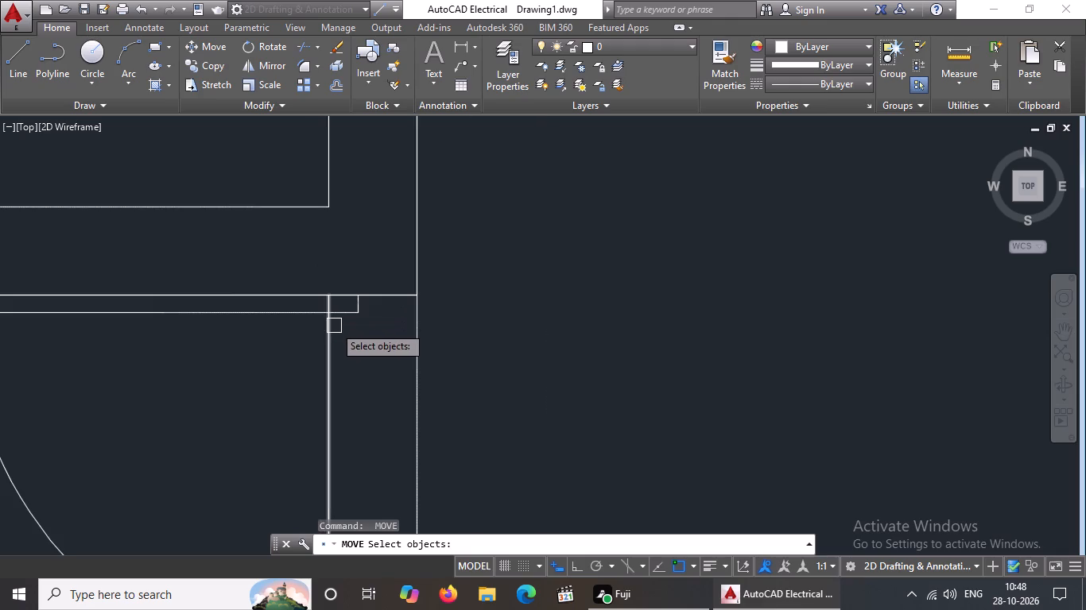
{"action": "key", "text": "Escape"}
Trim both wall lines across the door opening between the first plan's 12' X 10'6" bedroom and the hall.
{"action": "key", "text": "t"}
{"action": "key", "text": "r"}
{"action": "key", "text": "Return"}
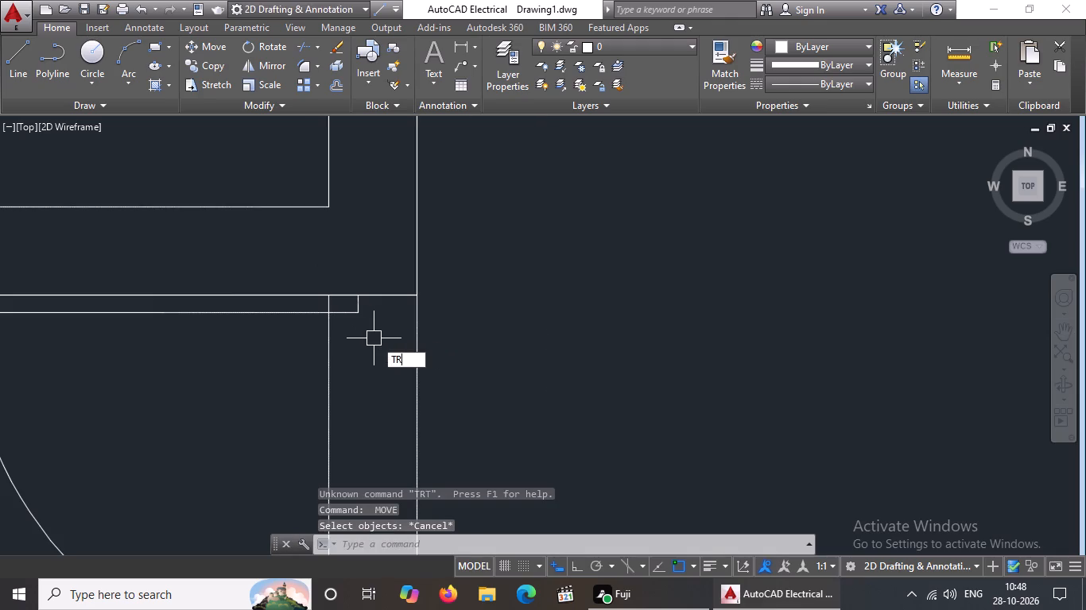
{"action": "key", "text": "Return"}
{"action": "scroll", "coordinate": [335, 317], "scroll_direction": "up", "scroll_amount": 3}
{"action": "left_click", "coordinate": [296, 262]}
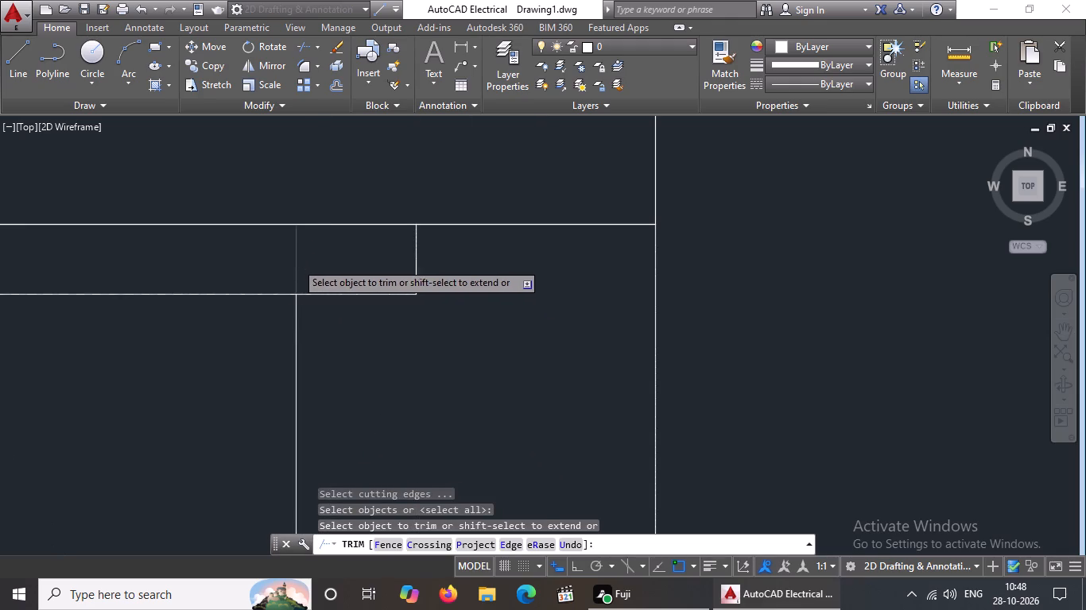
{"action": "scroll", "coordinate": [308, 335], "scroll_direction": "down", "scroll_amount": 3}
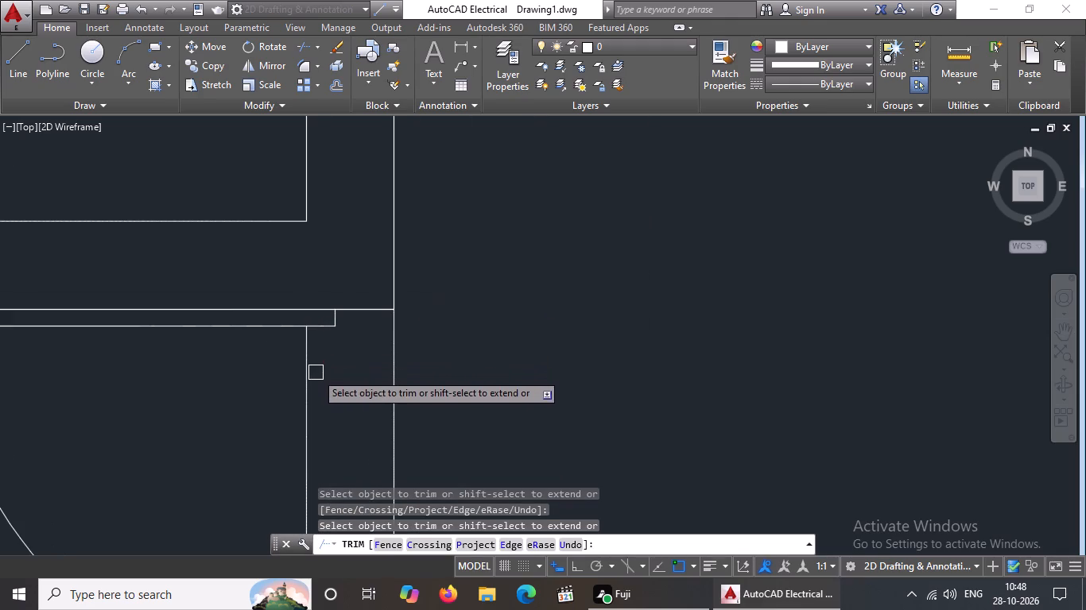
{"action": "left_click", "coordinate": [308, 386]}
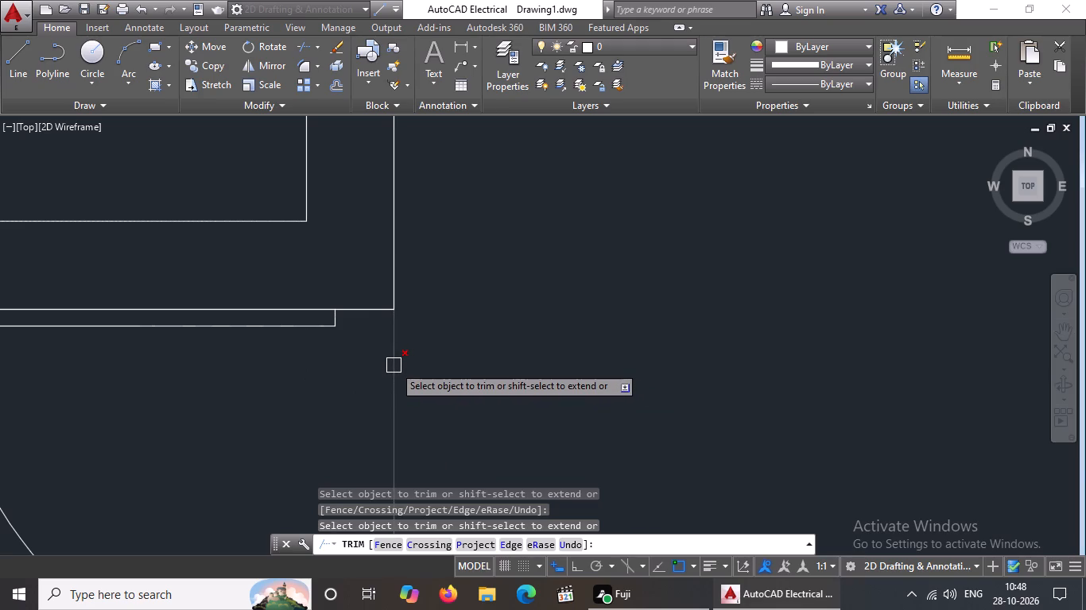
{"action": "left_click", "coordinate": [394, 365]}
{"action": "scroll", "coordinate": [452, 321], "scroll_direction": "down", "scroll_amount": 3}
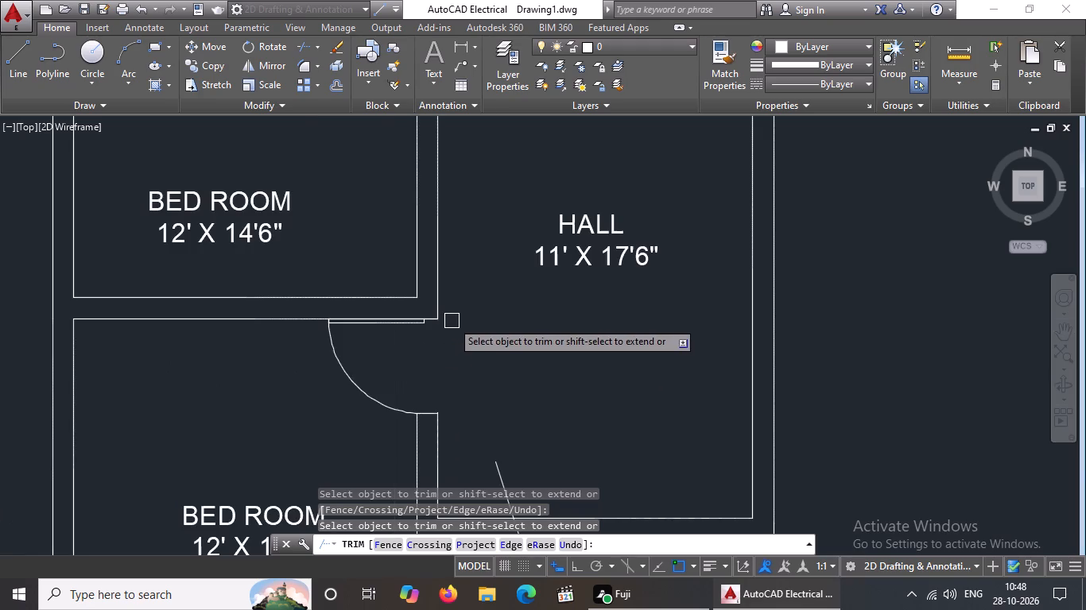
{"action": "key", "text": "Escape"}
{"action": "scroll", "coordinate": [454, 342], "scroll_direction": "down", "scroll_amount": 2}
{"action": "key", "text": "Escape"}
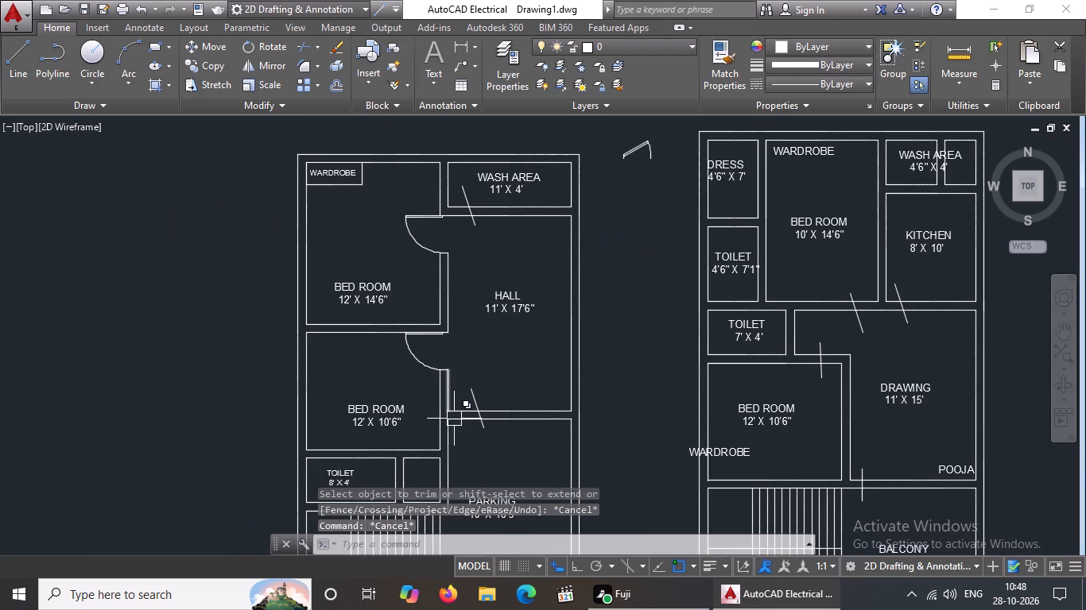
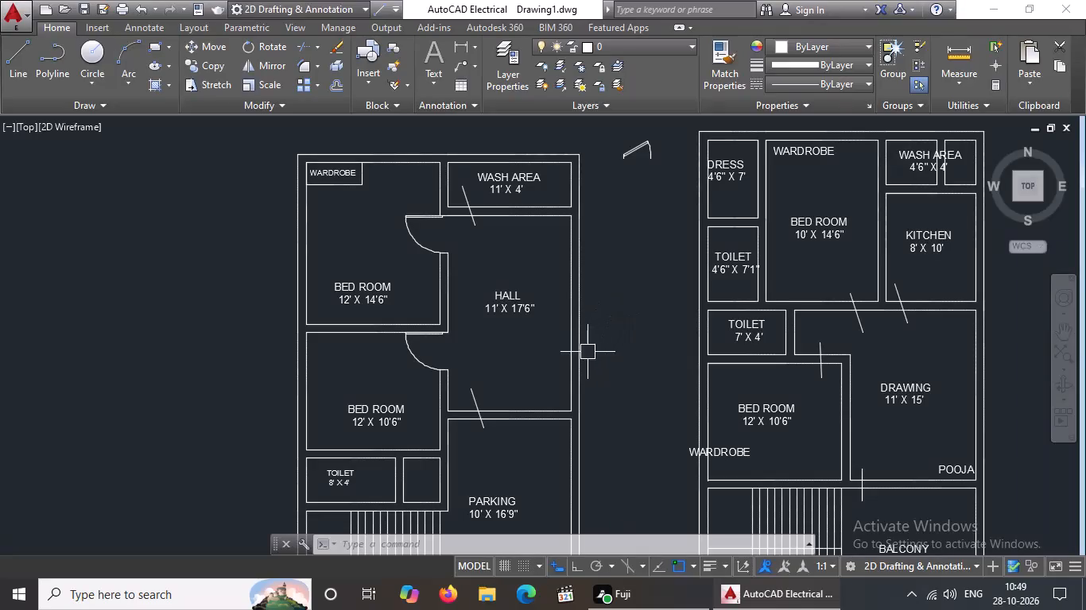
With Ortho on, draw a 9" line across the outer west wall of the 12' X 14'6" bedroom, at the inner wall face's midpoint.
{"action": "middle_click_drag", "start_coordinate": [346, 215], "coordinate": [345, 294]}
{"action": "key", "text": "Escape"}
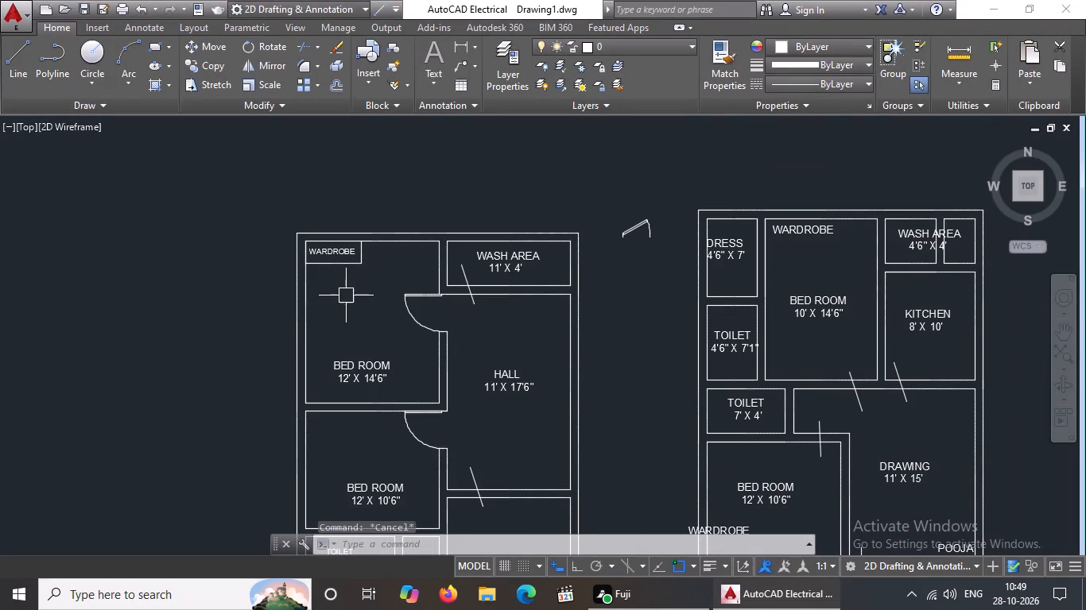
{"action": "scroll", "coordinate": [351, 344], "scroll_direction": "up", "scroll_amount": 2}
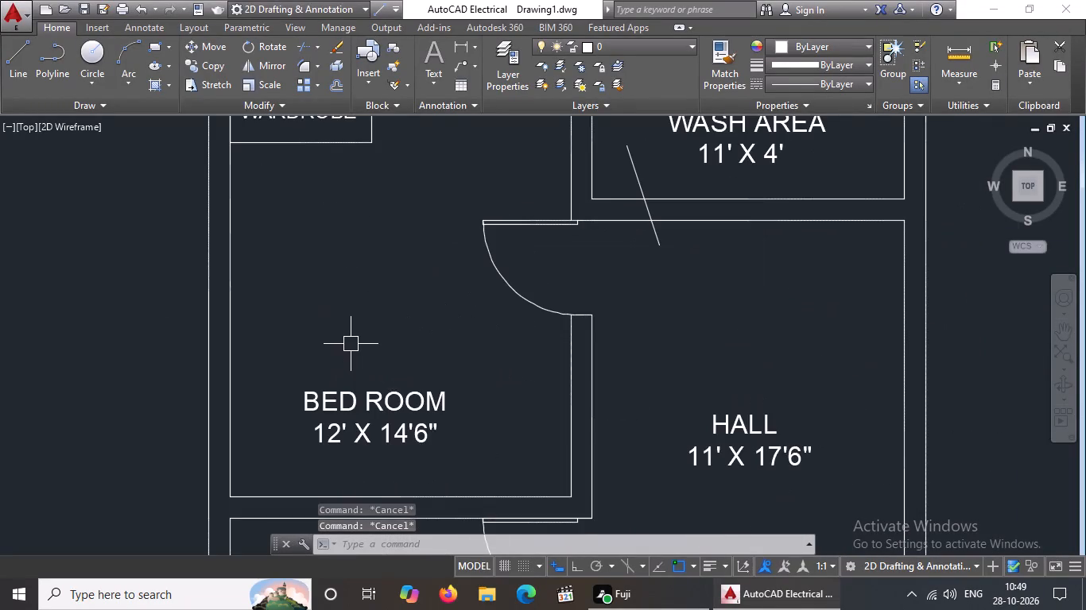
{"action": "scroll", "coordinate": [351, 344], "scroll_direction": "down", "scroll_amount": 1}
{"action": "key", "text": "Escape"}
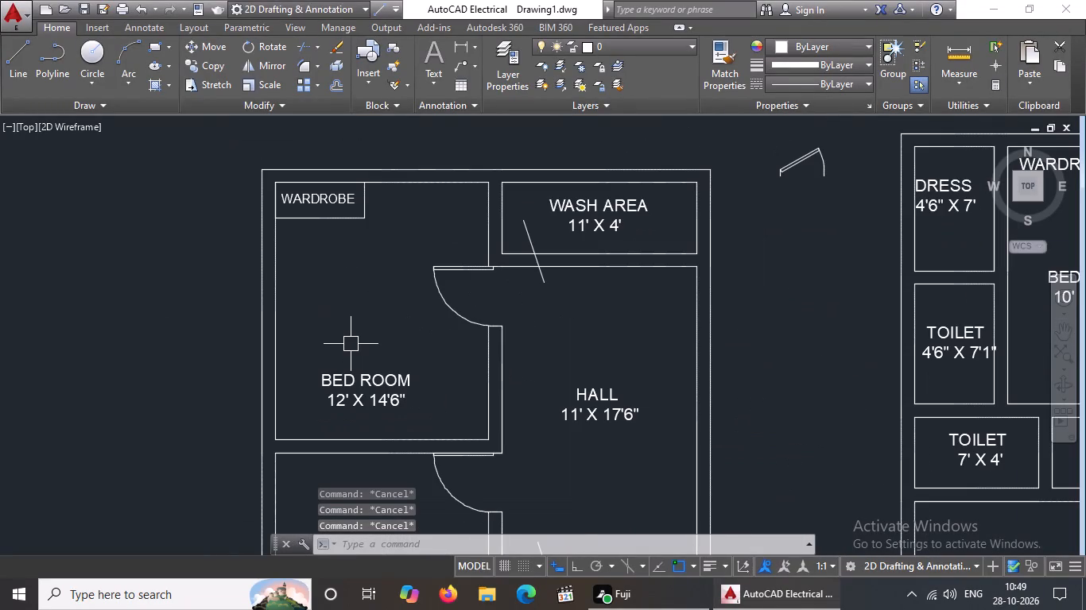
{"action": "key", "text": "l"}
{"action": "key", "text": "Return"}
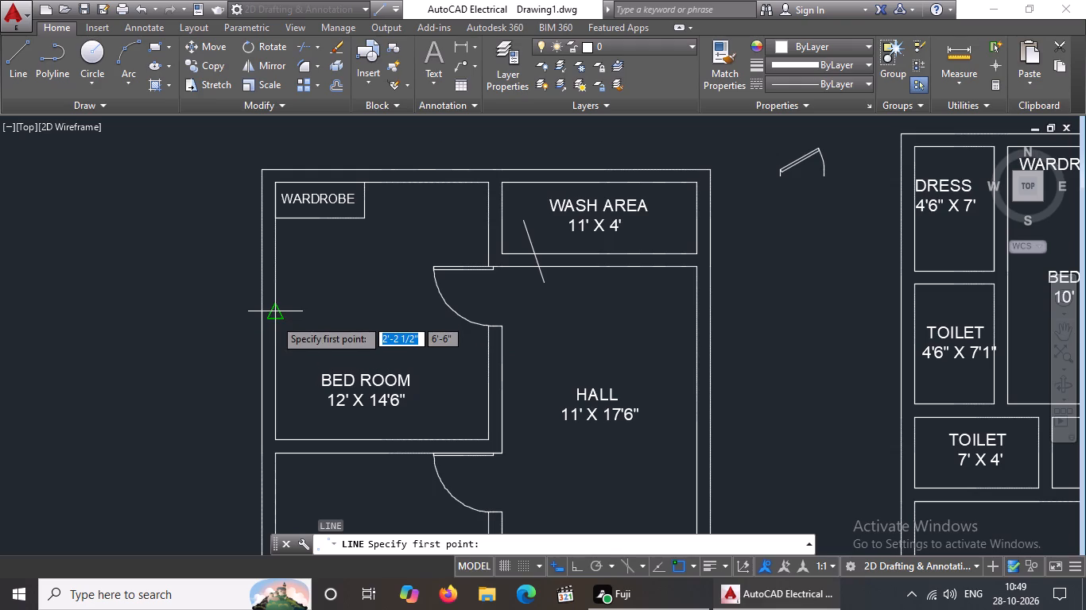
{"action": "left_click", "coordinate": [274, 319]}
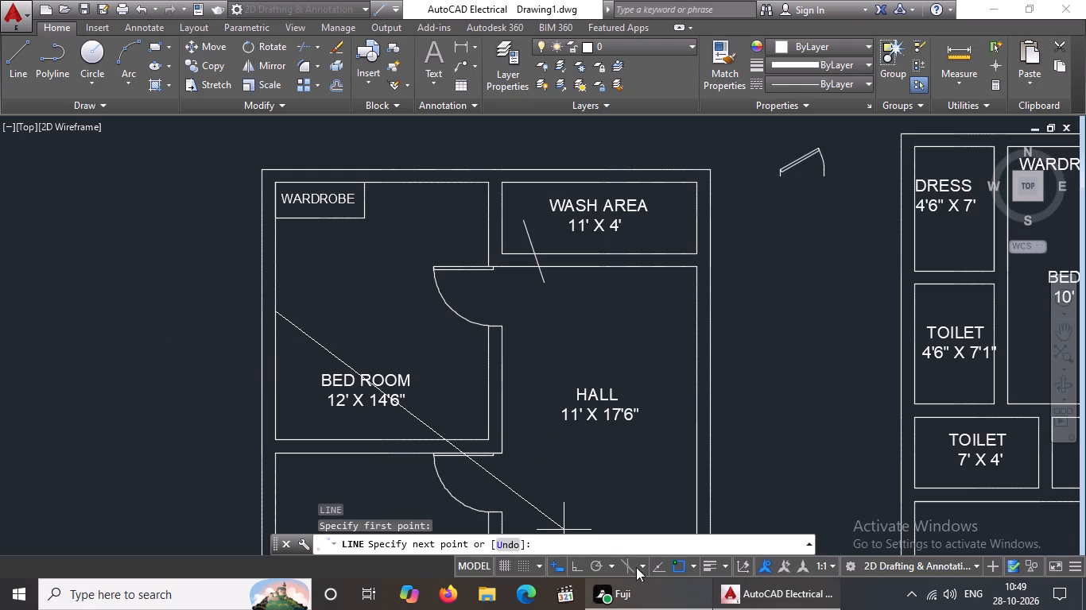
{"action": "left_click", "coordinate": [581, 568]}
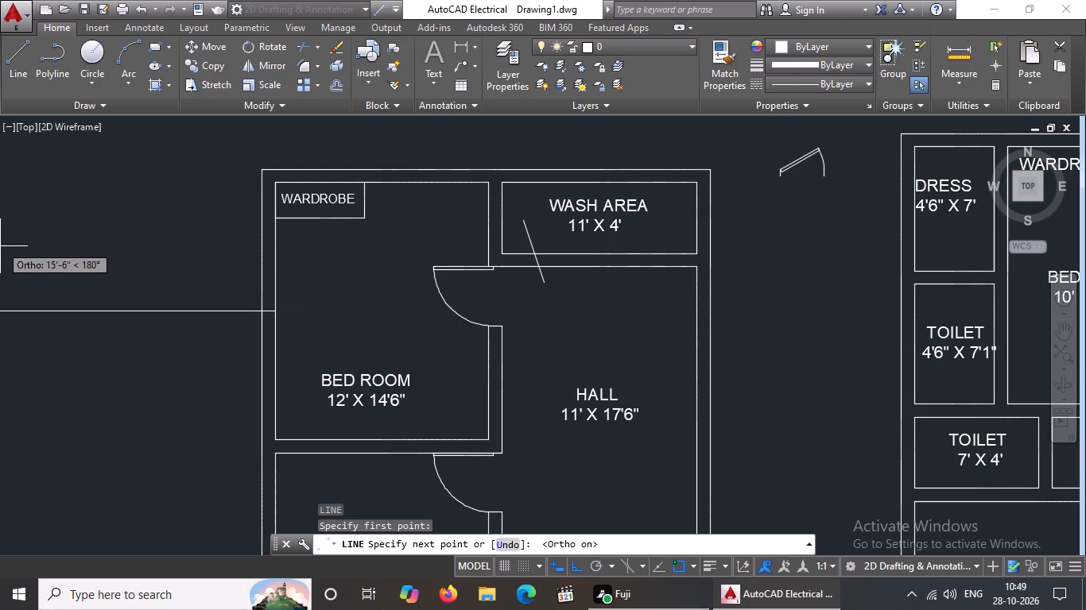
{"action": "key", "text": "9"}
{"action": "key", "text": "shift+quotedbl"}
{"action": "key", "text": "Return"}
{"action": "key", "text": "Return"}
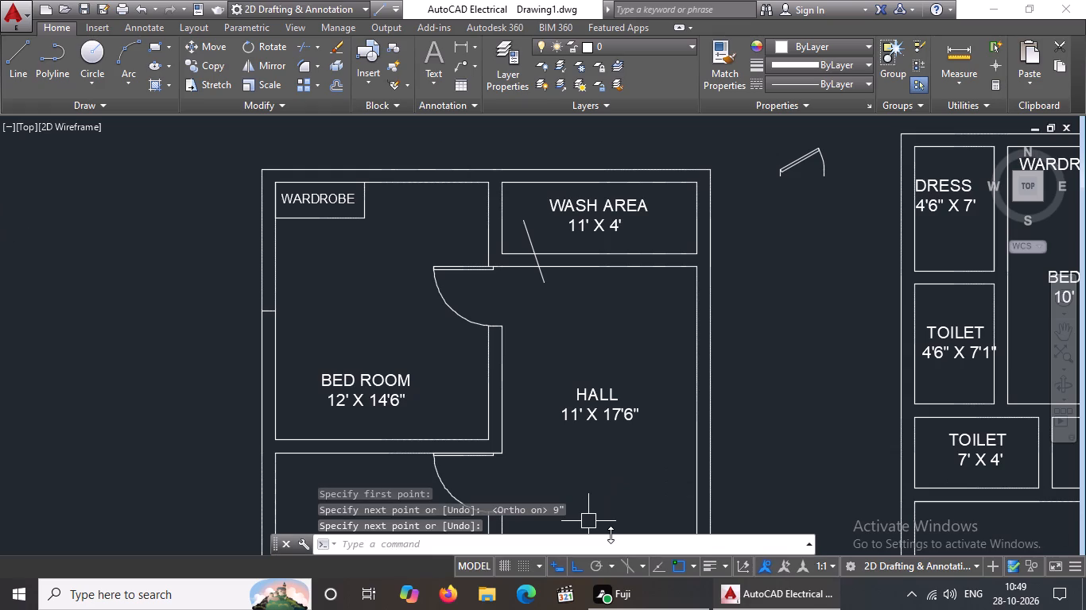
{"action": "key", "text": "Escape"}
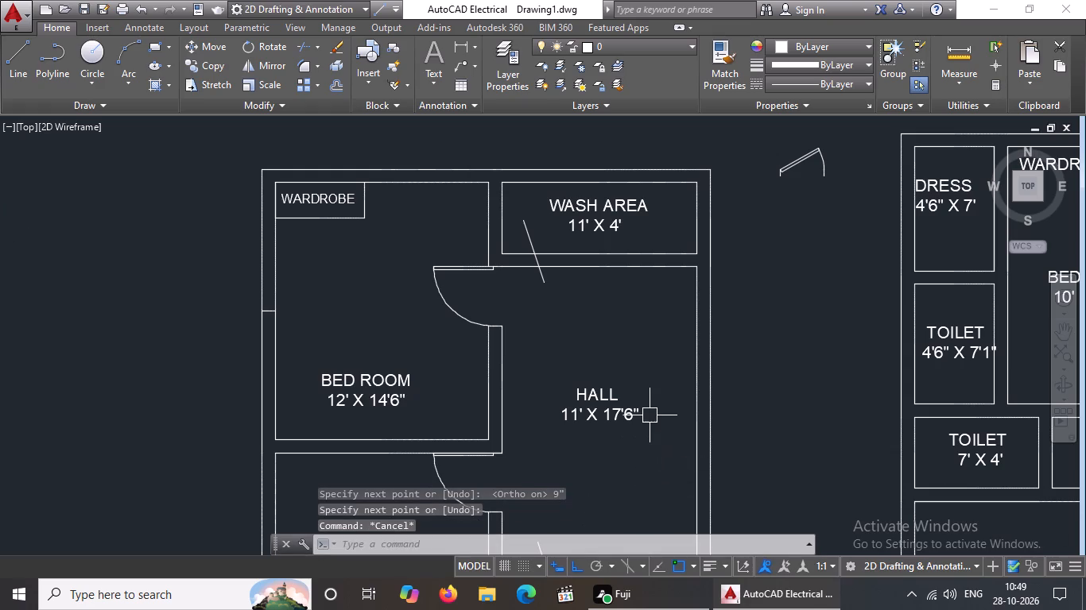
Draw a 9" vertical line across the same bedroom's top wall, just beyond the wardrobe.
{"action": "key", "text": "l"}
{"action": "key", "text": "Return"}
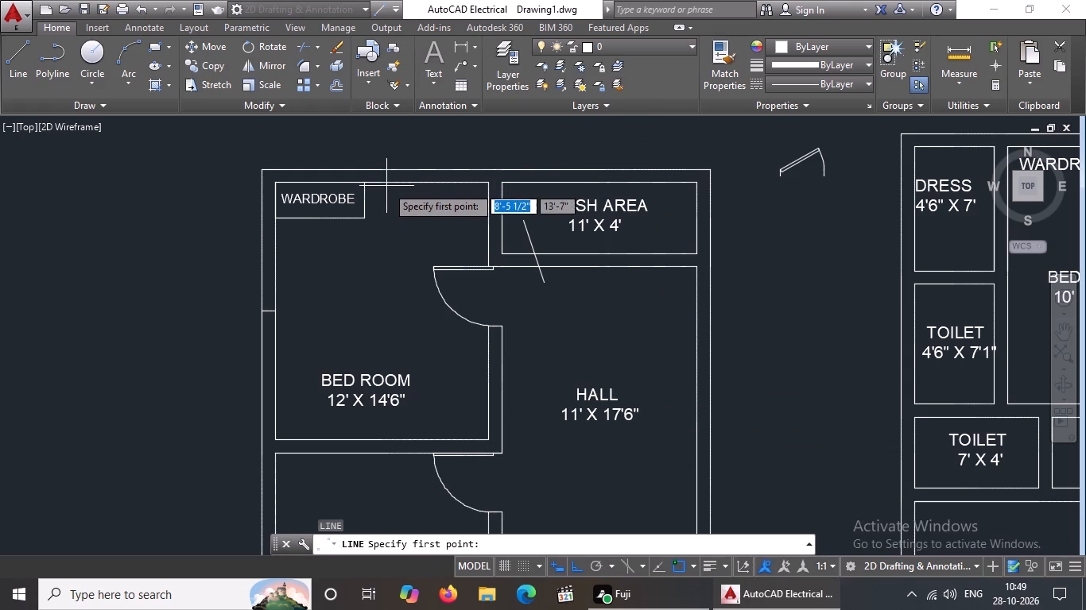
{"action": "left_click", "coordinate": [383, 182]}
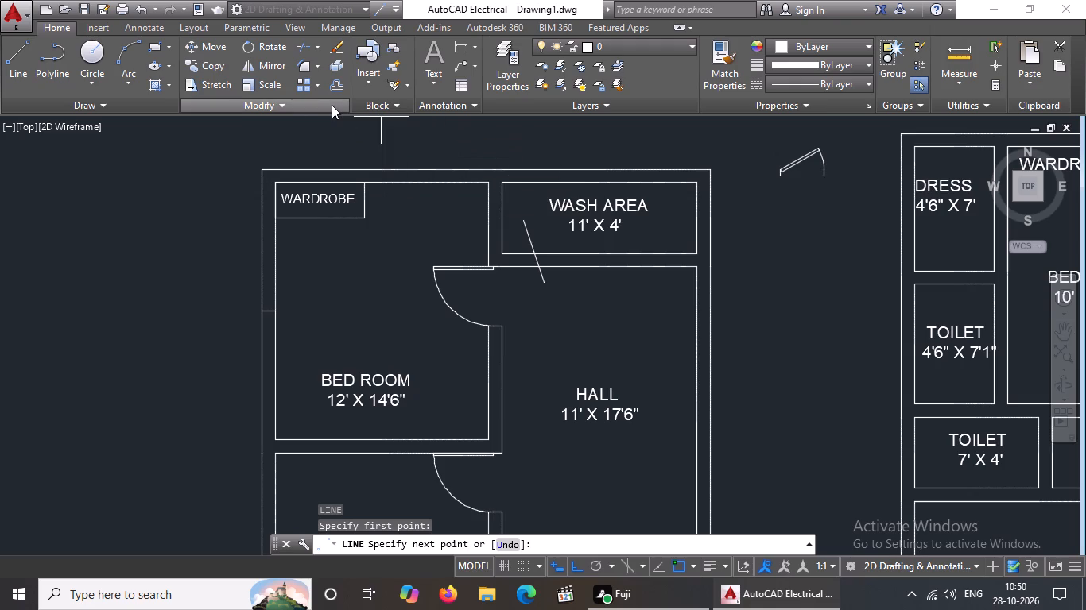
{"action": "key", "text": "9"}
{"action": "key", "text": "shift+quotedbl"}
{"action": "key", "text": "Return"}
{"action": "key", "text": "Return"}
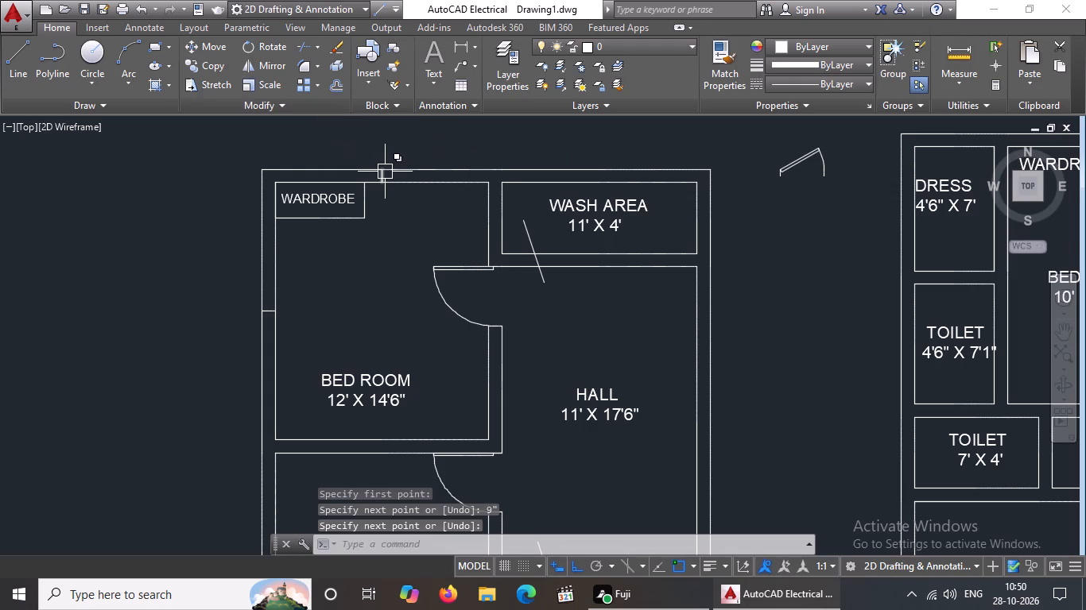
{"action": "key", "text": "Escape"}
Offset the short line across the top wall by 2' to both sides to mark the window's ends.
{"action": "key", "text": "o"}
{"action": "key", "text": "Return"}
{"action": "key", "text": "2"}
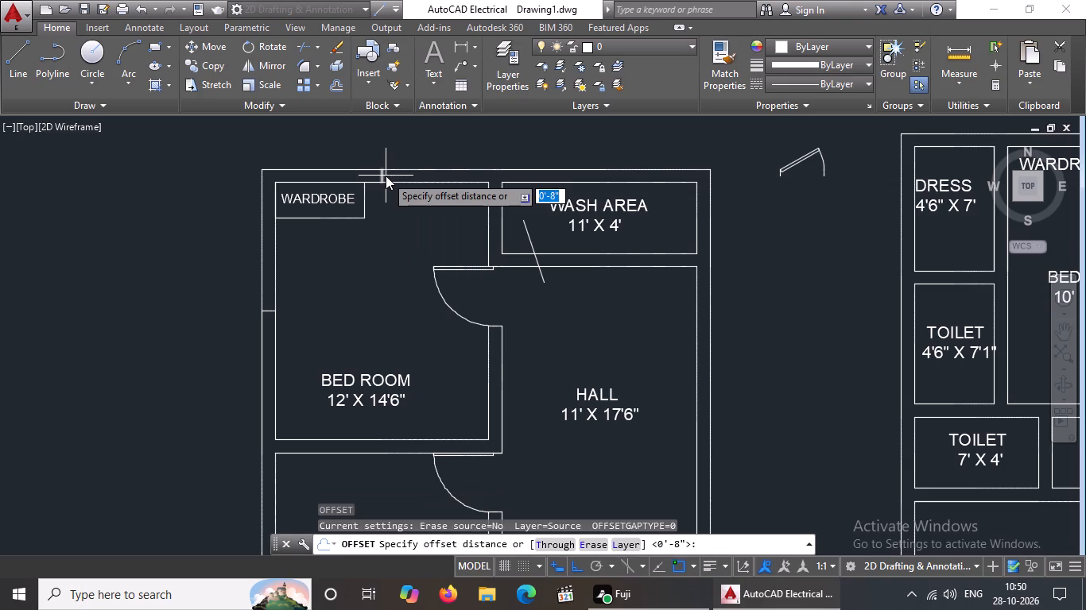
{"action": "key", "text": "apostrophe"}
{"action": "key", "text": "Return"}
{"action": "scroll", "coordinate": [398, 155], "scroll_direction": "up", "scroll_amount": 2}
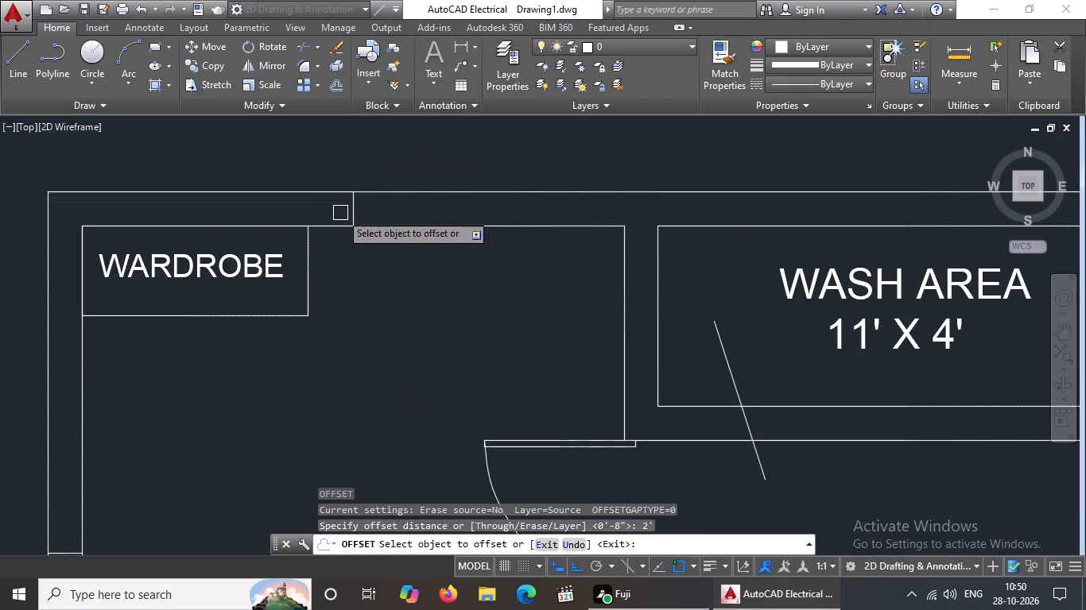
{"action": "left_click", "coordinate": [349, 208]}
{"action": "left_click", "coordinate": [297, 205]}
{"action": "left_click_drag", "start_coordinate": [355, 210], "coordinate": [392, 217]}
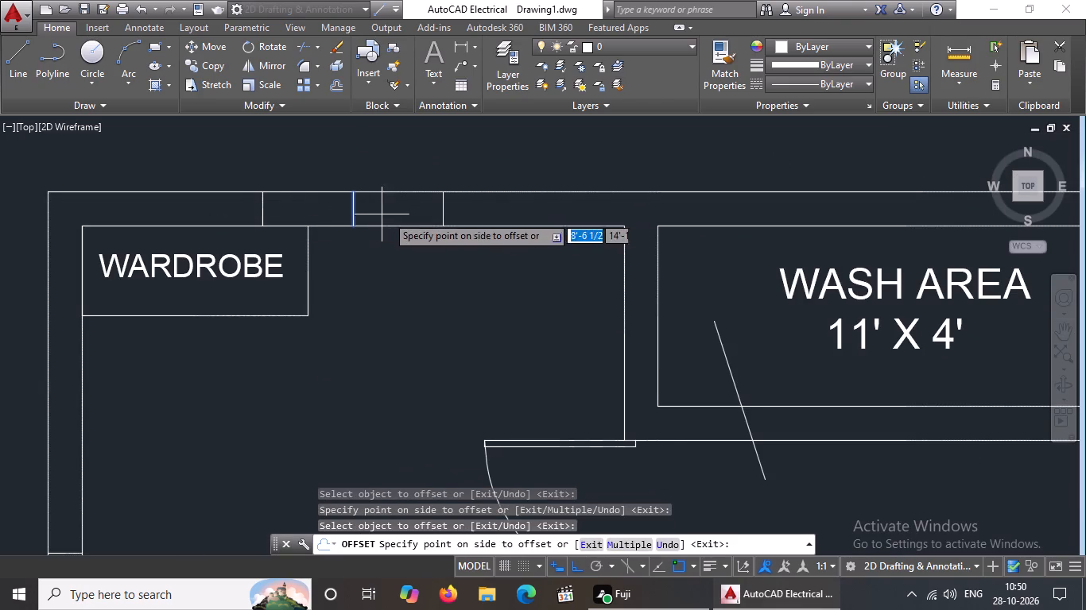
{"action": "left_click_drag", "start_coordinate": [392, 217], "coordinate": [393, 217]}
{"action": "left_click", "coordinate": [394, 217]}
Offset the short line across the west wall by 2' upward and downward to mark the window's ends.
{"action": "scroll", "coordinate": [170, 380], "scroll_direction": "down", "scroll_amount": 4}
{"action": "scroll", "coordinate": [159, 440], "scroll_direction": "up", "scroll_amount": 2}
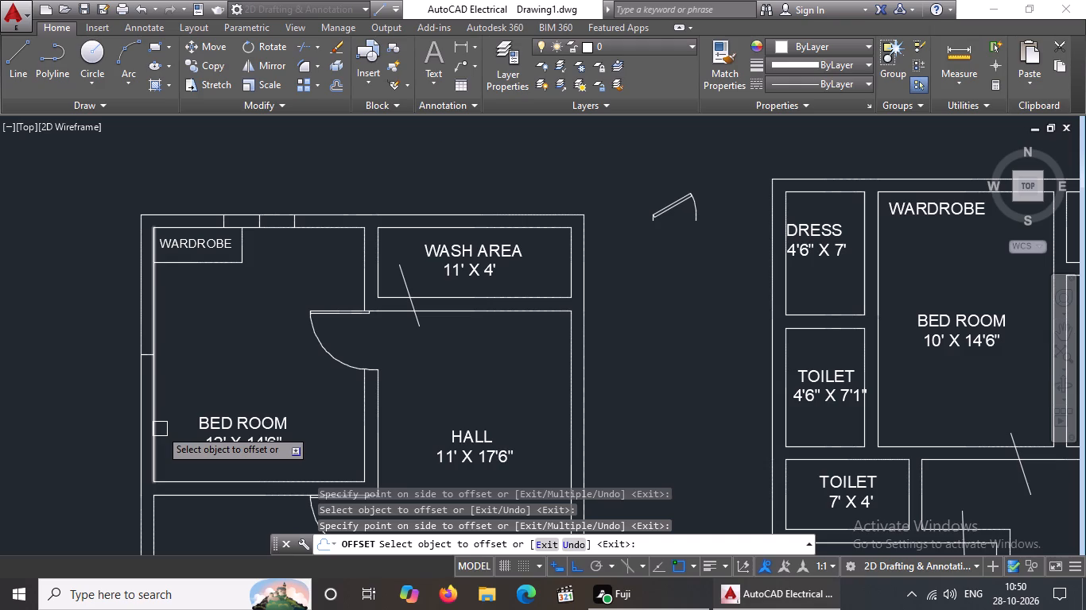
{"action": "scroll", "coordinate": [127, 391], "scroll_direction": "up", "scroll_amount": 3}
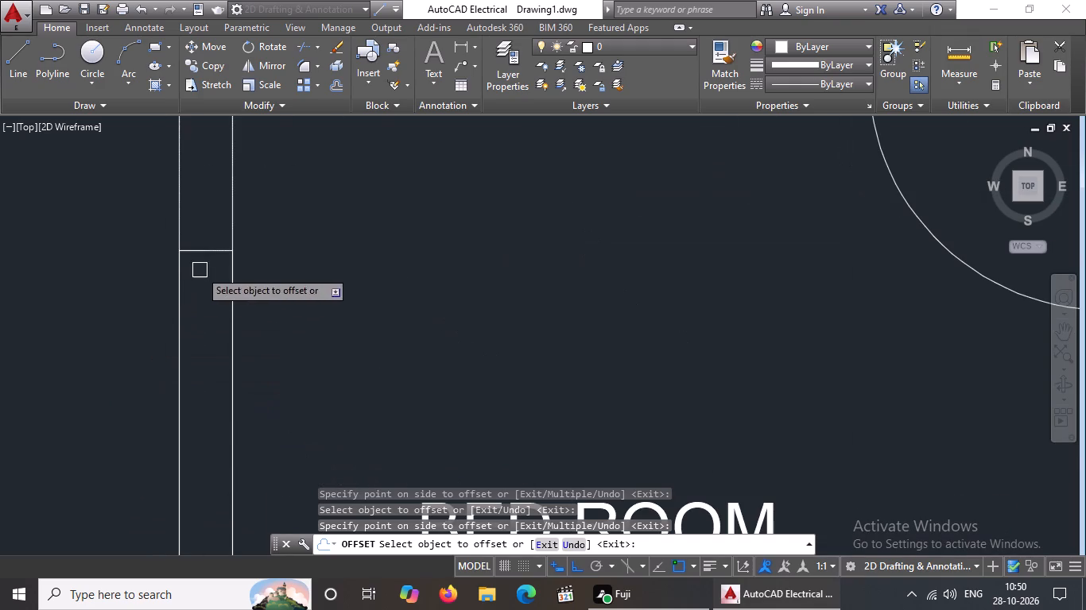
{"action": "left_click_drag", "start_coordinate": [205, 247], "coordinate": [208, 239]}
{"action": "left_click", "coordinate": [221, 190]}
{"action": "left_click", "coordinate": [209, 249]}
{"action": "left_click", "coordinate": [189, 316]}
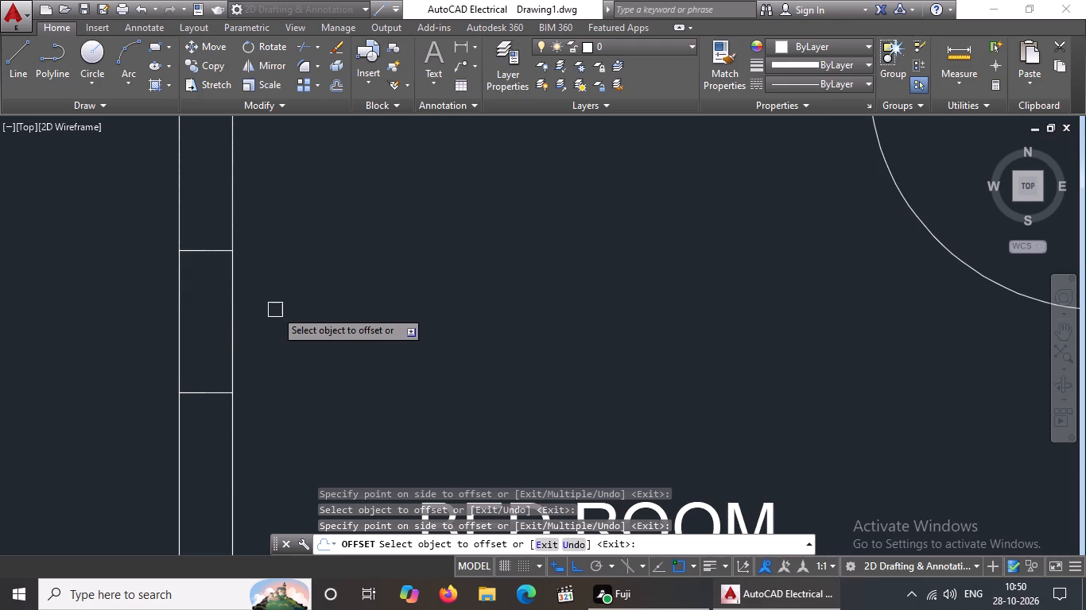
{"action": "scroll", "coordinate": [277, 309], "scroll_direction": "down", "scroll_amount": 5}
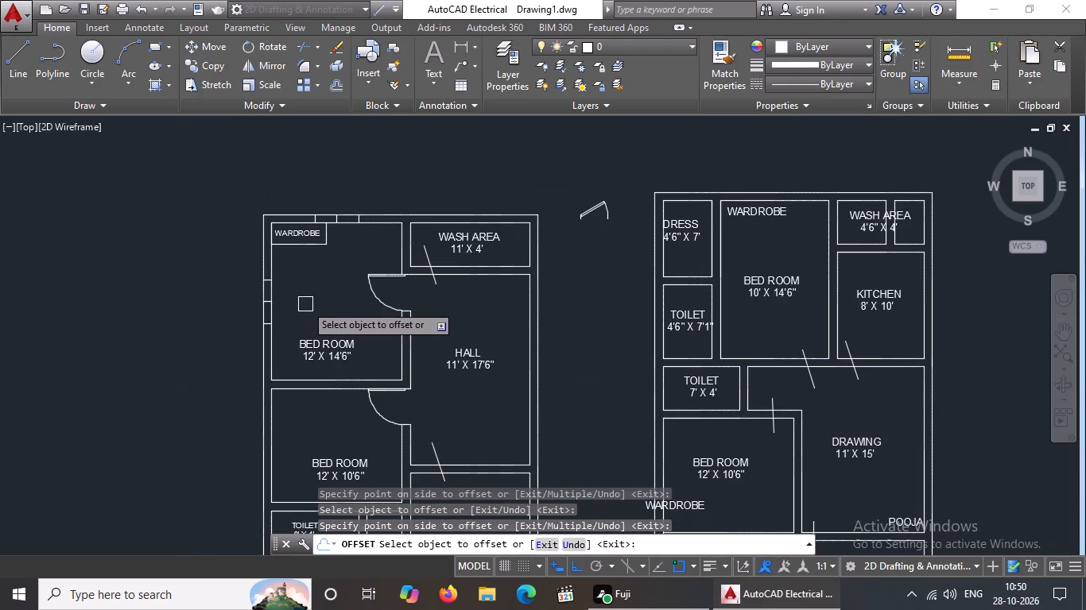
{"action": "key", "text": "Escape"}
Draw a horizontal centre line through the top-wall window, from one end line's midpoint to the other.
{"action": "key", "text": "l"}
{"action": "key", "text": "Return"}
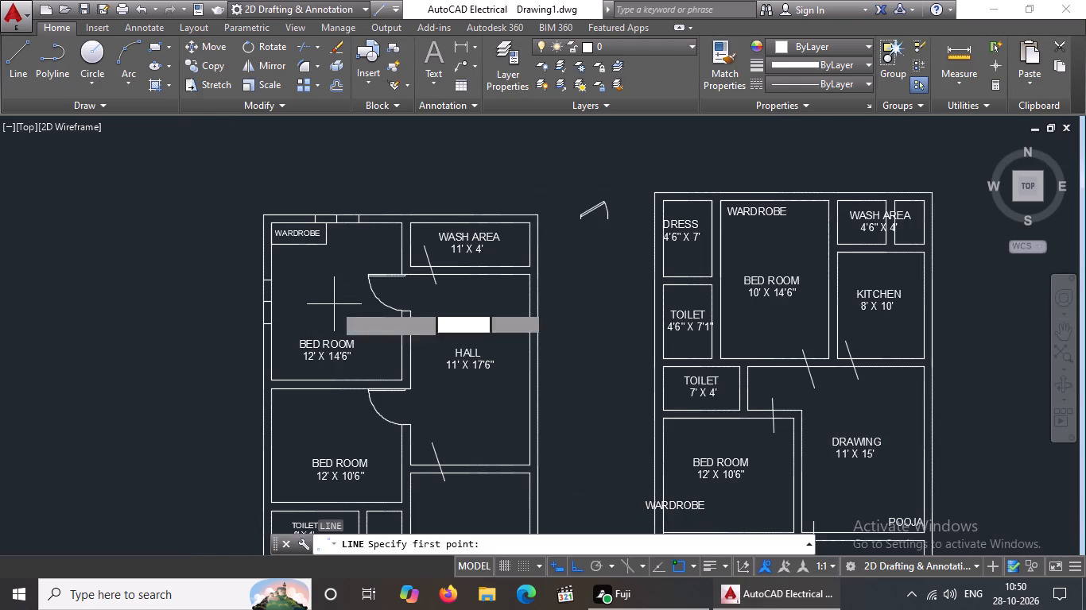
{"action": "scroll", "coordinate": [351, 198], "scroll_direction": "up", "scroll_amount": 3}
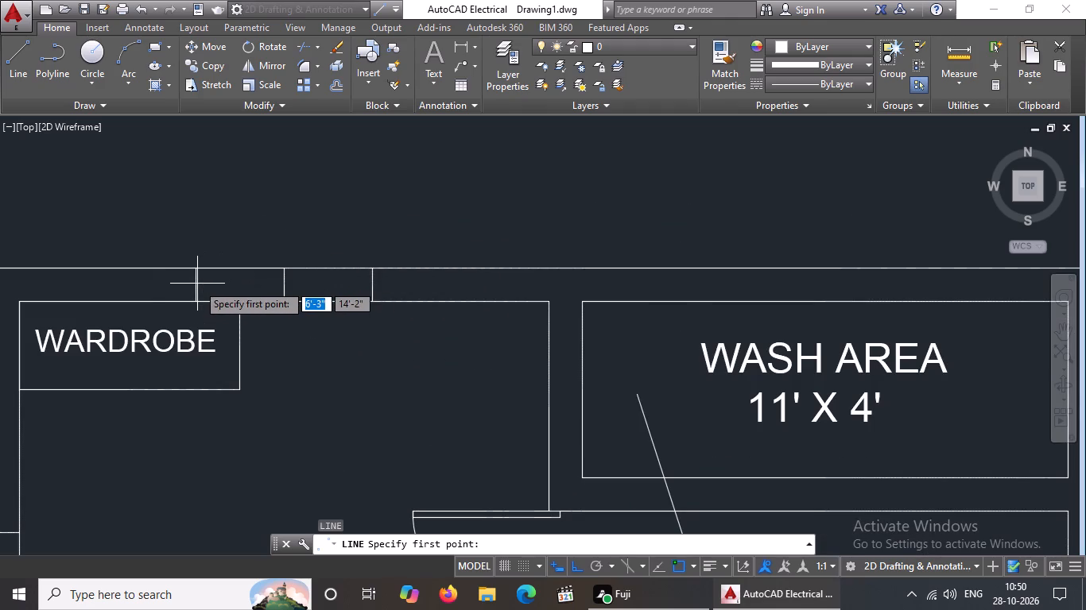
{"action": "left_click", "coordinate": [195, 285]}
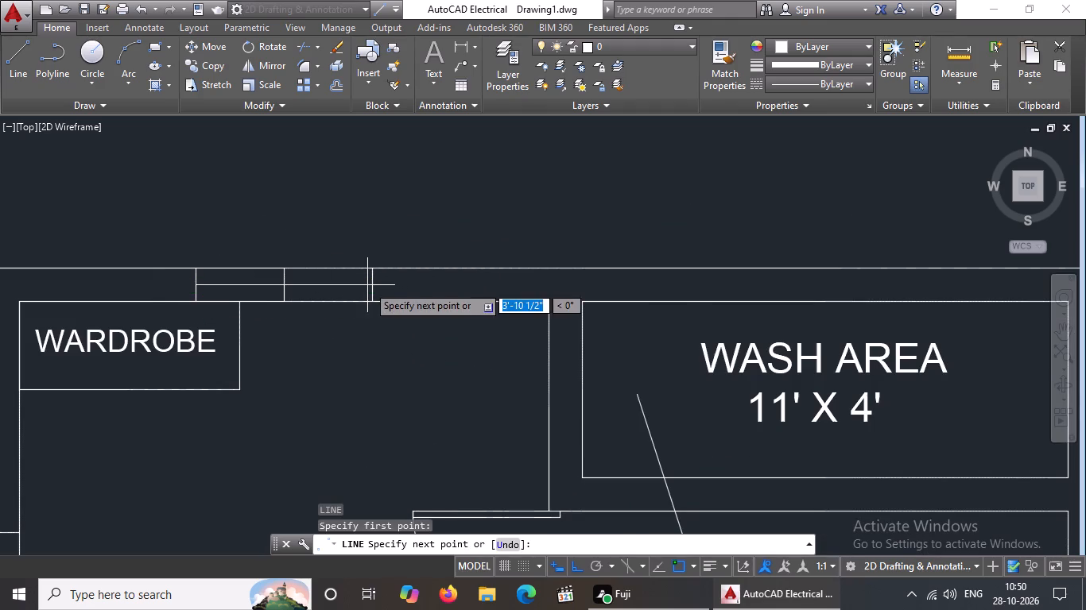
{"action": "left_click_drag", "start_coordinate": [375, 285], "coordinate": [425, 286]}
{"action": "key", "text": "Return"}
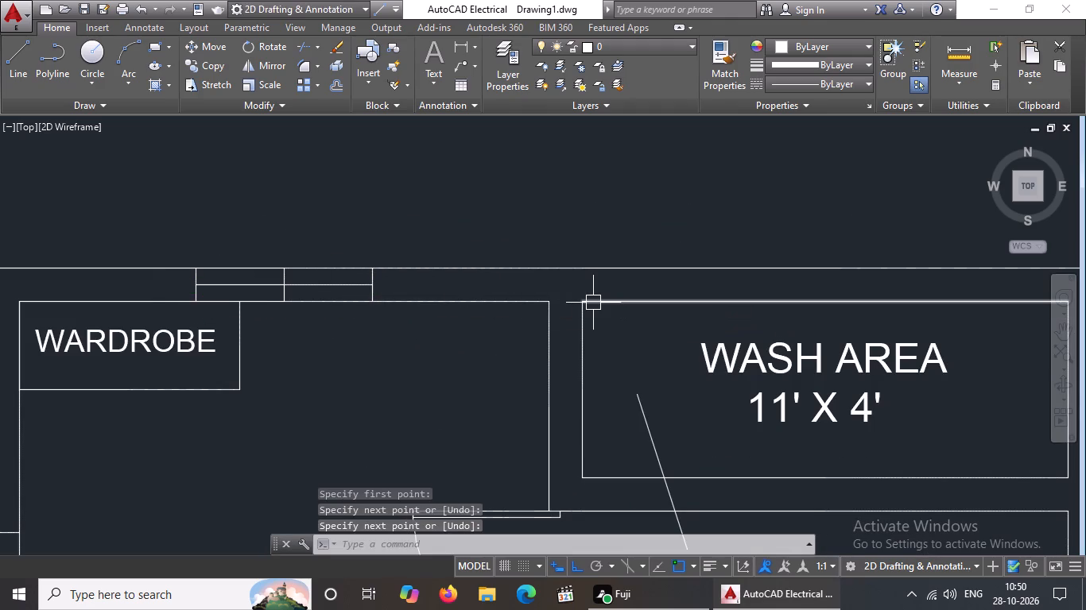
Offset the top-wall window's centre line by 1" to both sides.
{"action": "key", "text": "o"}
{"action": "key", "text": "Return"}
{"action": "key", "text": "1"}
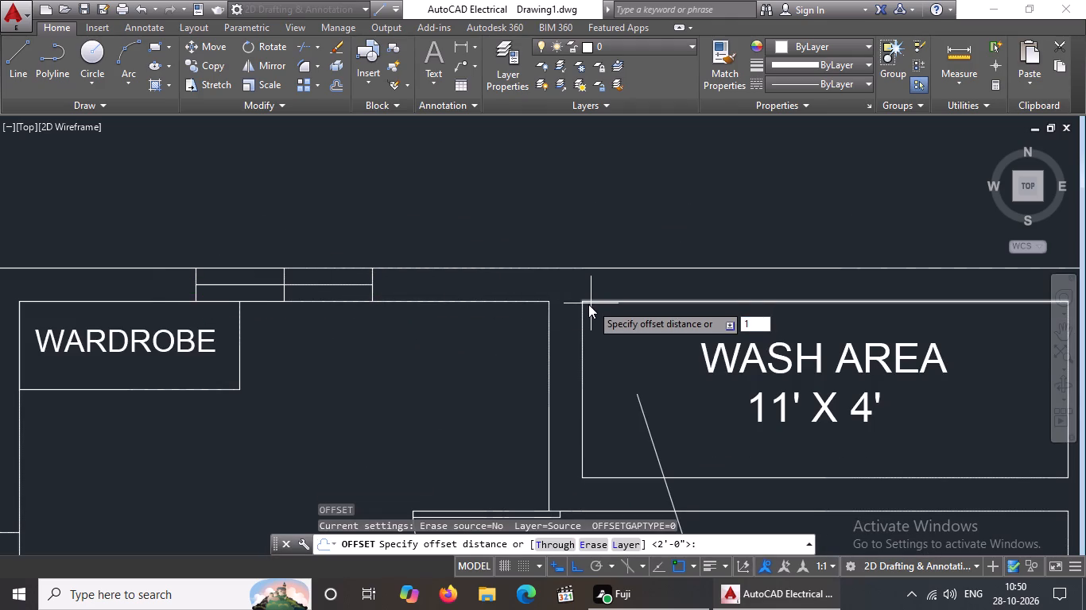
{"action": "key", "text": "shift+quotedbl"}
{"action": "key", "text": "Return"}
{"action": "scroll", "coordinate": [328, 279], "scroll_direction": "up", "scroll_amount": 3}
{"action": "left_click", "coordinate": [317, 299]}
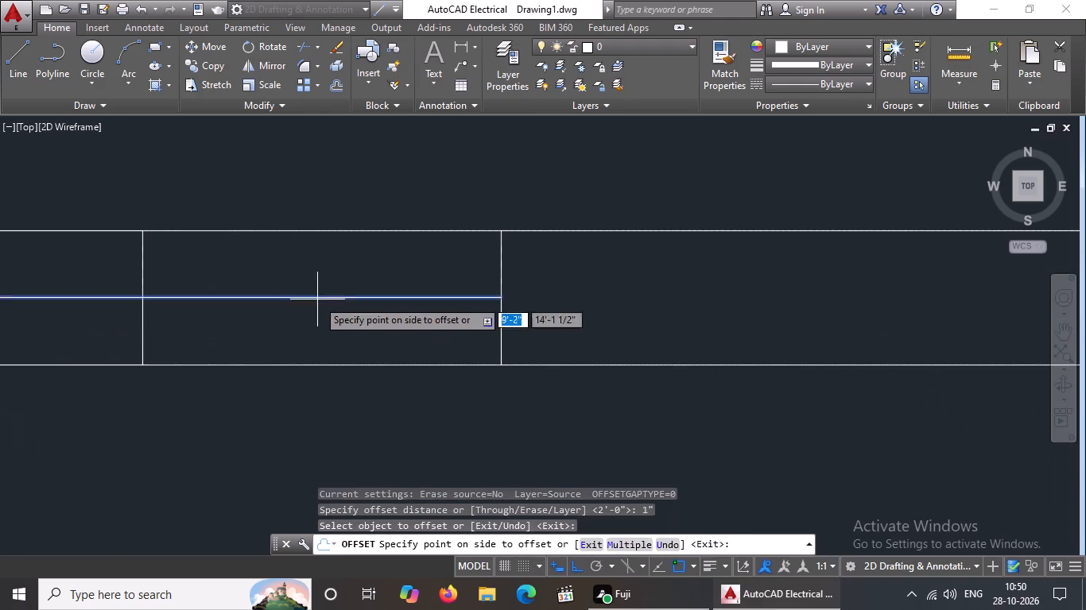
{"action": "left_click", "coordinate": [316, 263]}
{"action": "left_click_drag", "start_coordinate": [339, 299], "coordinate": [343, 319]}
{"action": "left_click", "coordinate": [345, 357]}
{"action": "key", "text": "Escape"}
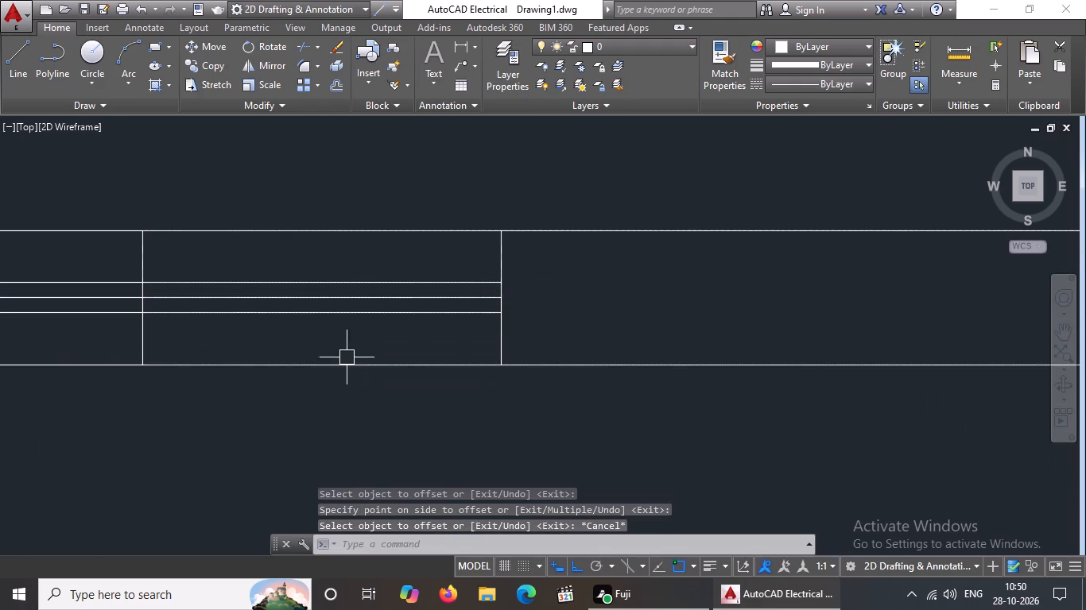
Delete the original centre line between the two offset lines of the top-wall window.
{"action": "left_click", "coordinate": [379, 302]}
{"action": "key", "text": "Delete"}
{"action": "scroll", "coordinate": [467, 268], "scroll_direction": "down", "scroll_amount": 2}
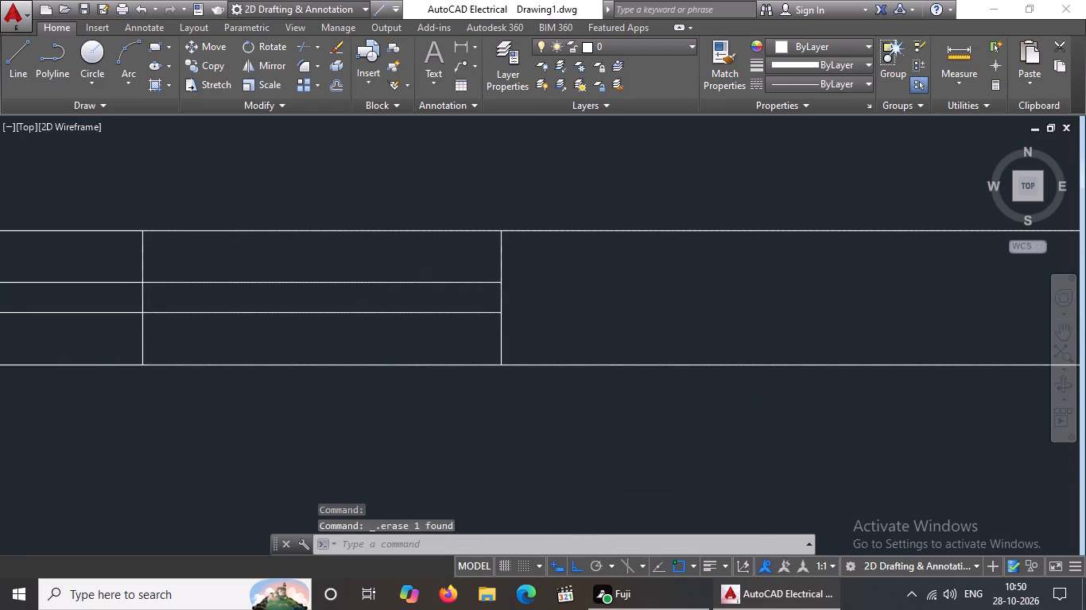
{"action": "scroll", "coordinate": [468, 268], "scroll_direction": "down", "scroll_amount": 2}
{"action": "key", "text": "Escape"}
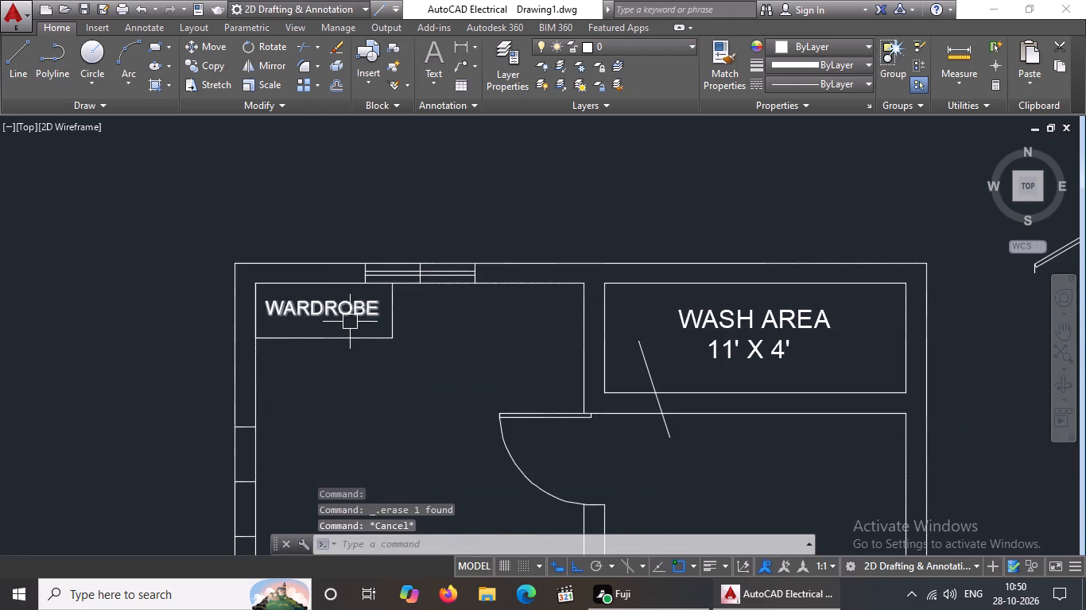
Draw a vertical centre line through the west-wall window, from its lower end line to its upper one.
{"action": "scroll", "coordinate": [350, 322], "scroll_direction": "down", "scroll_amount": 2}
{"action": "scroll", "coordinate": [311, 400], "scroll_direction": "up", "scroll_amount": 2}
{"action": "key", "text": "l"}
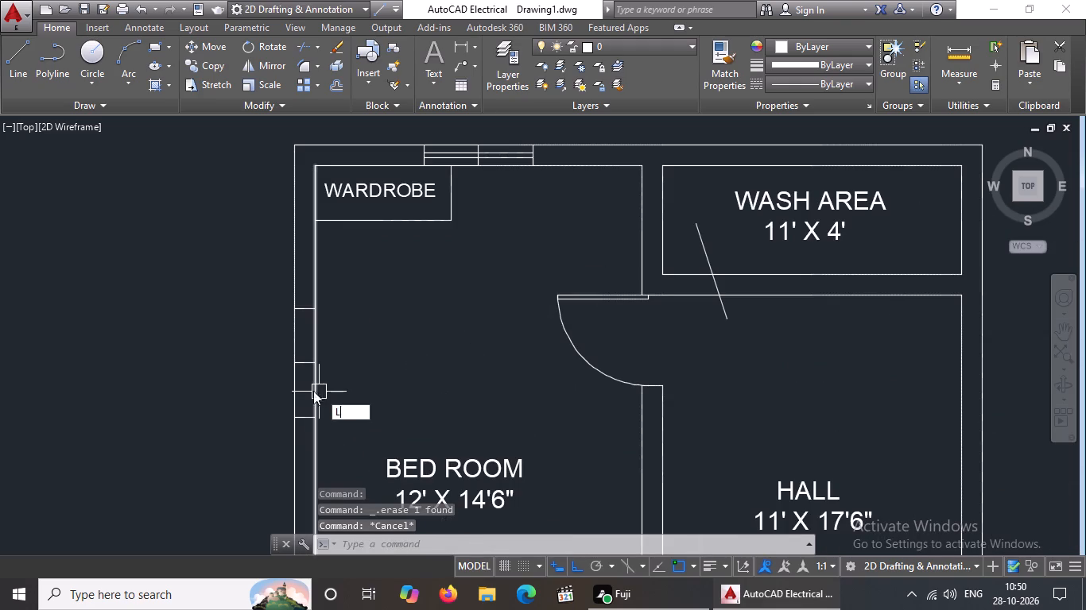
{"action": "key", "text": "Return"}
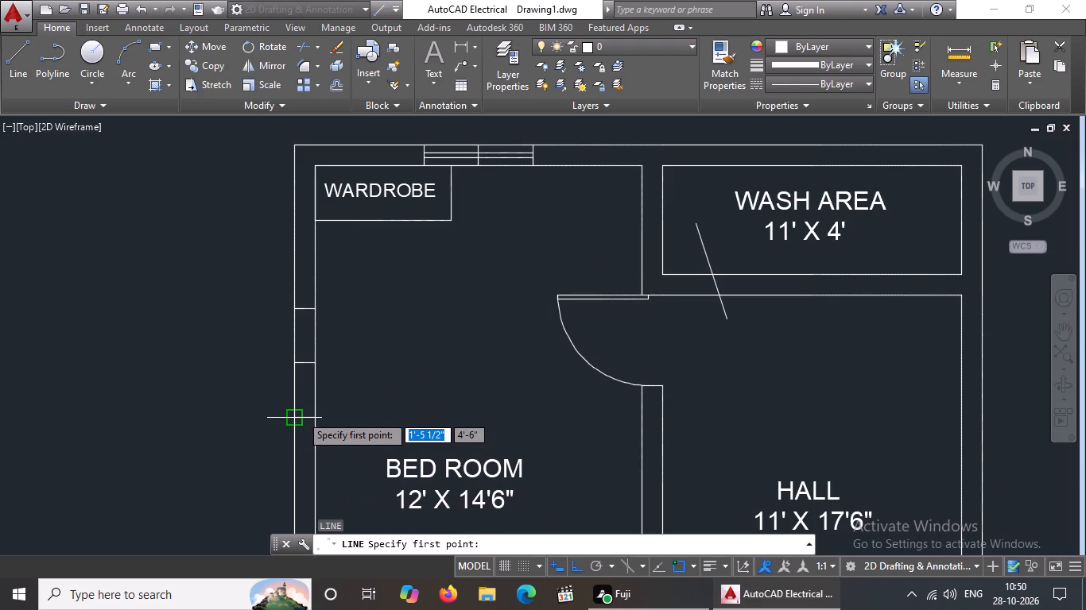
{"action": "left_click", "coordinate": [310, 417]}
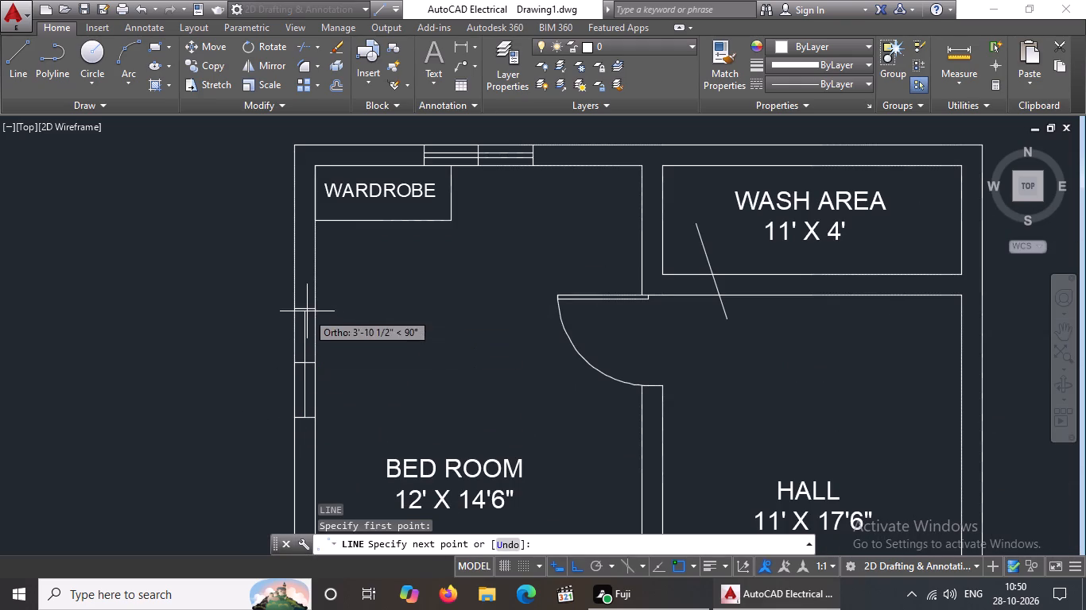
{"action": "left_click", "coordinate": [306, 307]}
{"action": "key", "text": "Escape"}
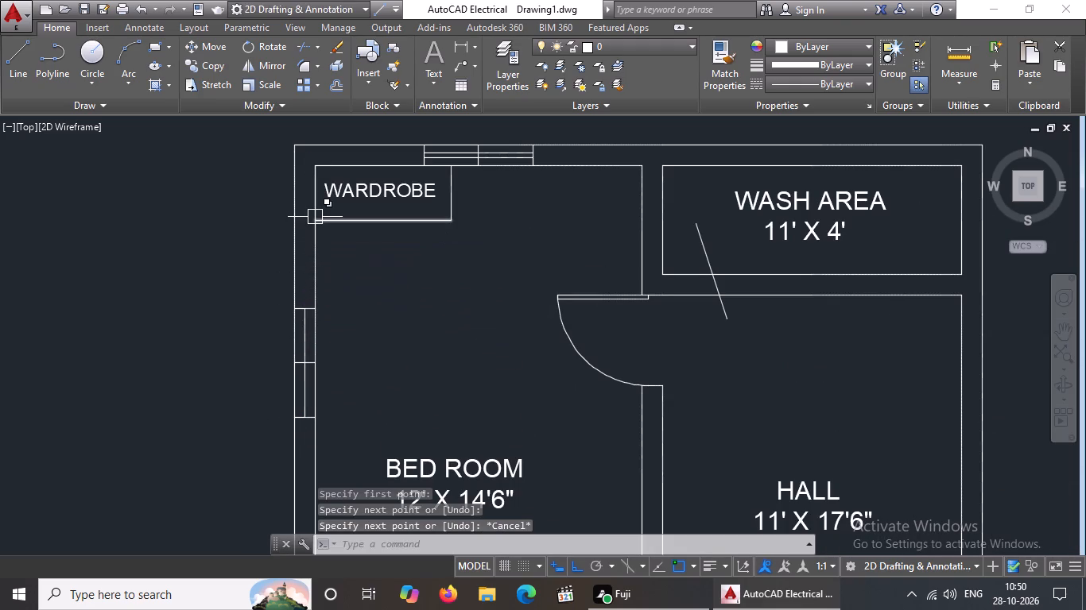
Offset the west-wall window's centre line by 1" to both sides.
{"action": "key", "text": "o"}
{"action": "key", "text": "Return"}
{"action": "key", "text": "1"}
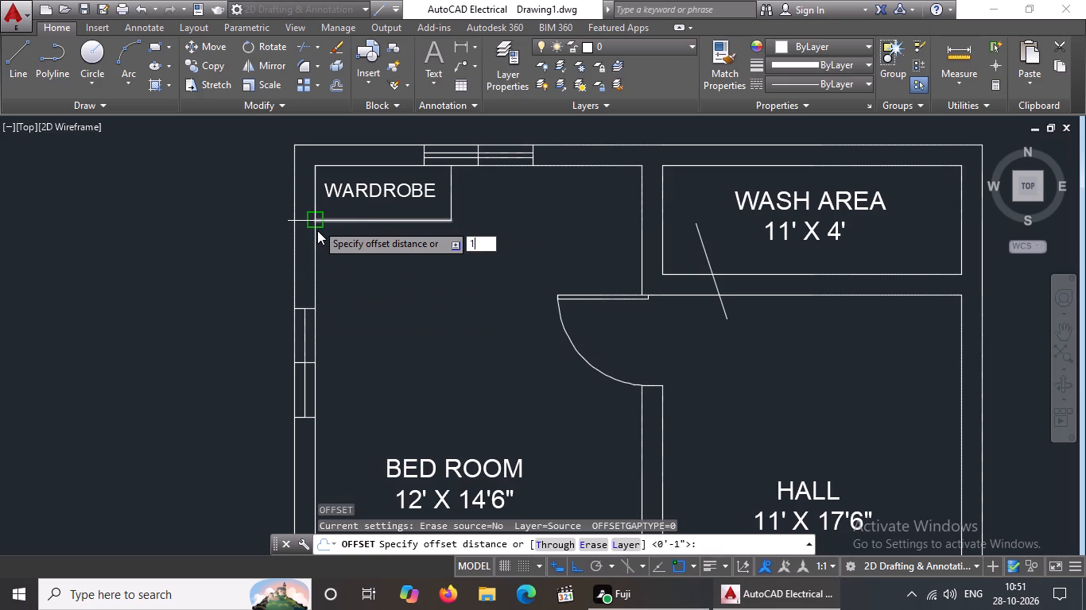
{"action": "key", "text": "shift+quotedbl"}
{"action": "key", "text": "Return"}
{"action": "scroll", "coordinate": [281, 353], "scroll_direction": "up", "scroll_amount": 2}
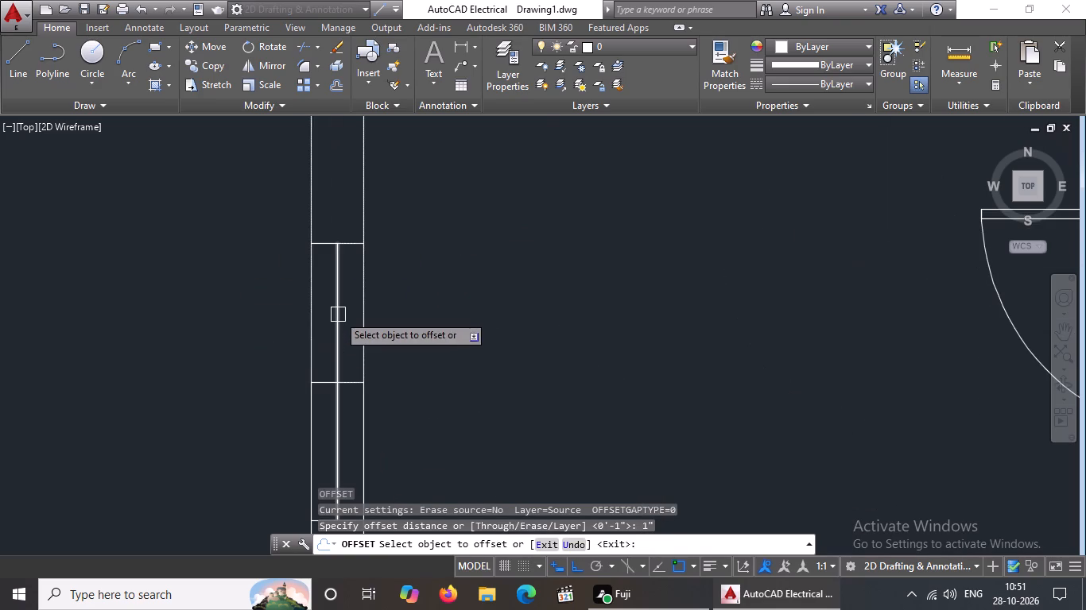
{"action": "left_click", "coordinate": [338, 315]}
{"action": "left_click", "coordinate": [250, 343]}
{"action": "left_click_drag", "start_coordinate": [340, 306], "coordinate": [349, 303]}
{"action": "left_click", "coordinate": [358, 300]}
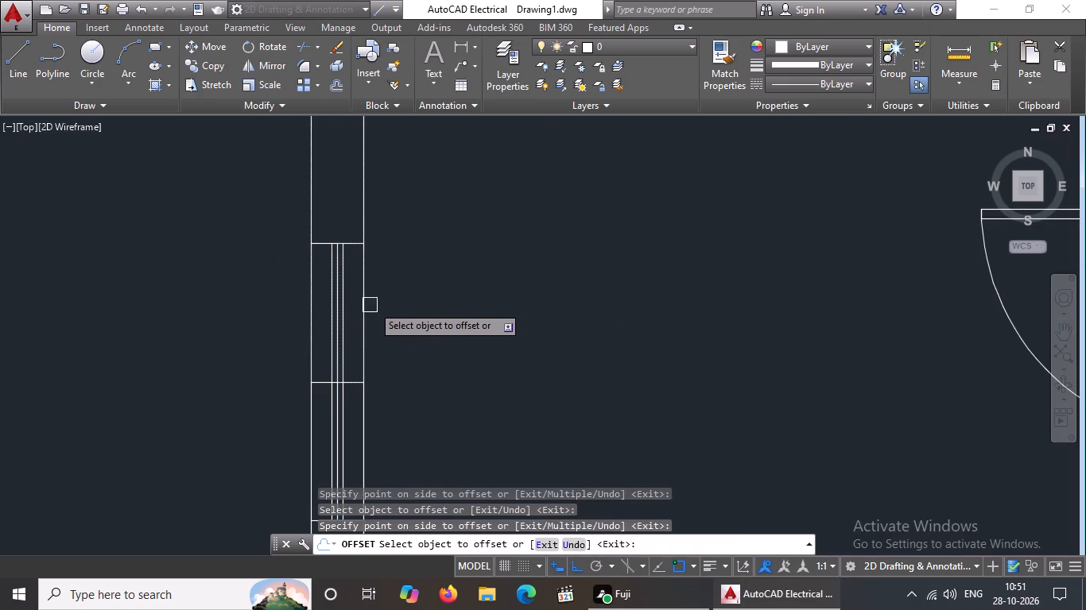
{"action": "key", "text": "Escape"}
{"action": "scroll", "coordinate": [332, 321], "scroll_direction": "up", "scroll_amount": 2}
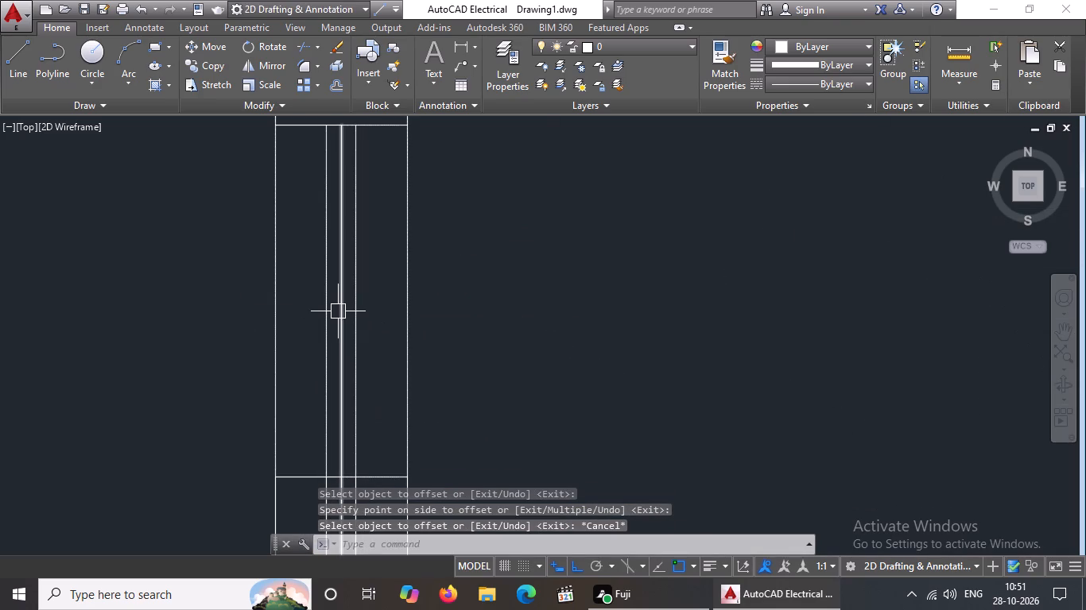
Delete the original centre line between the two offset lines of the west-wall window.
{"action": "left_click", "coordinate": [339, 311]}
{"action": "key", "text": "Delete"}
{"action": "scroll", "coordinate": [349, 306], "scroll_direction": "up", "scroll_amount": 1}
{"action": "scroll", "coordinate": [349, 306], "scroll_direction": "down", "scroll_amount": 6}
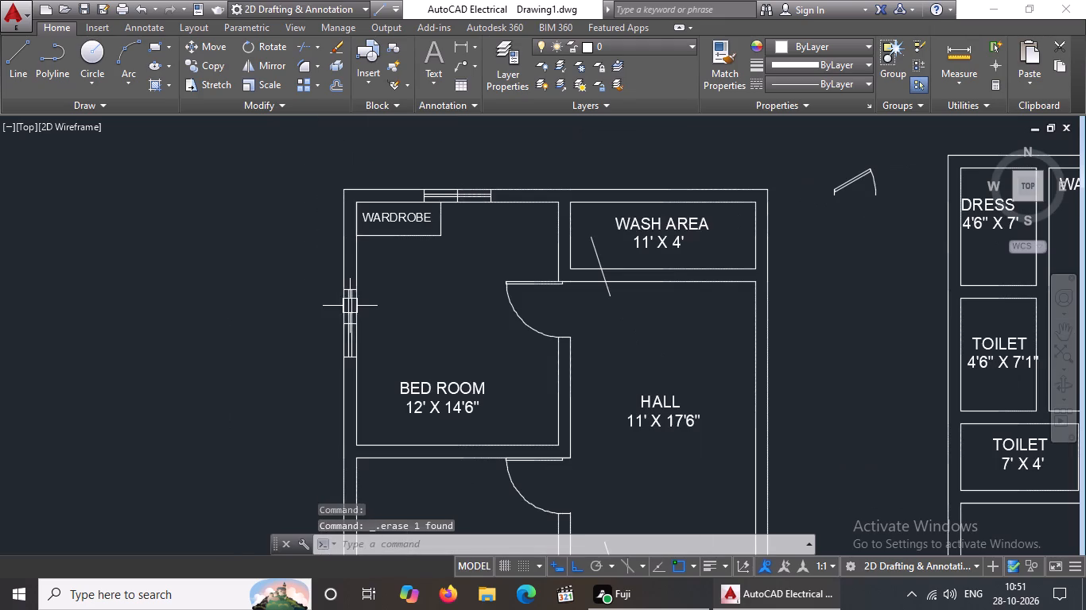
{"action": "key", "text": "Escape"}
Offset both end lines of the top-wall window outward by 2".
{"action": "key", "text": "o"}
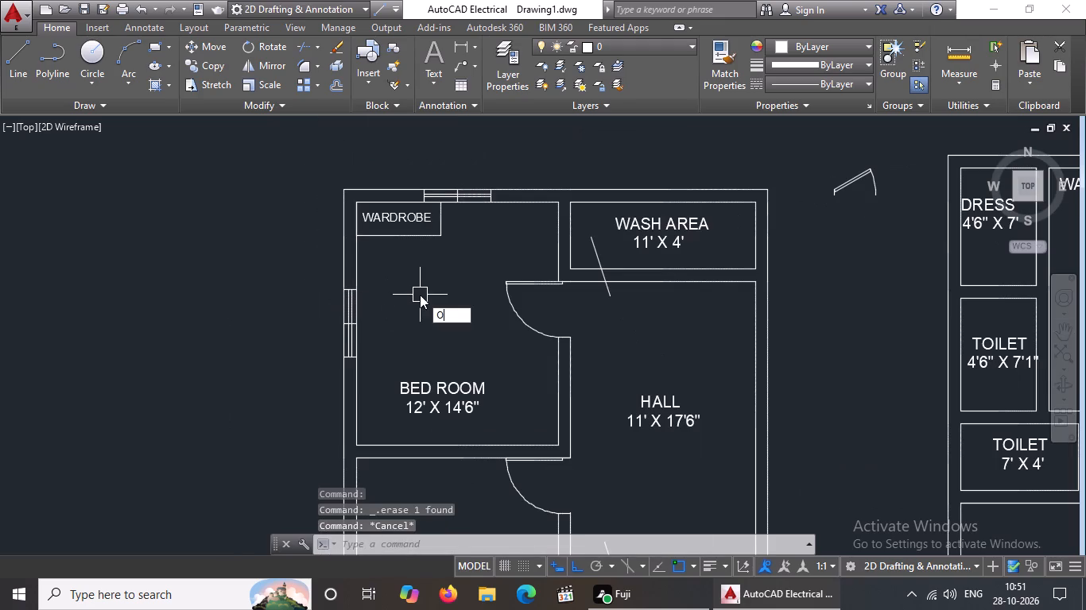
{"action": "key", "text": "Return"}
{"action": "key", "text": "2"}
{"action": "key", "text": "shift+quotedbl"}
{"action": "key", "text": "Return"}
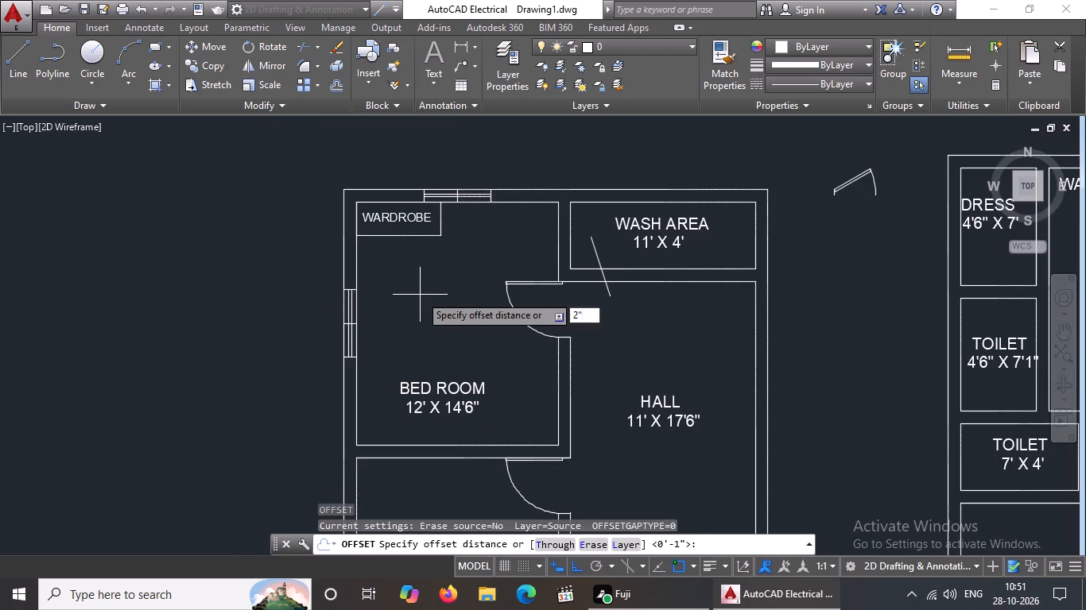
{"action": "scroll", "coordinate": [467, 218], "scroll_direction": "up", "scroll_amount": 2}
{"action": "scroll", "coordinate": [507, 168], "scroll_direction": "up", "scroll_amount": 2}
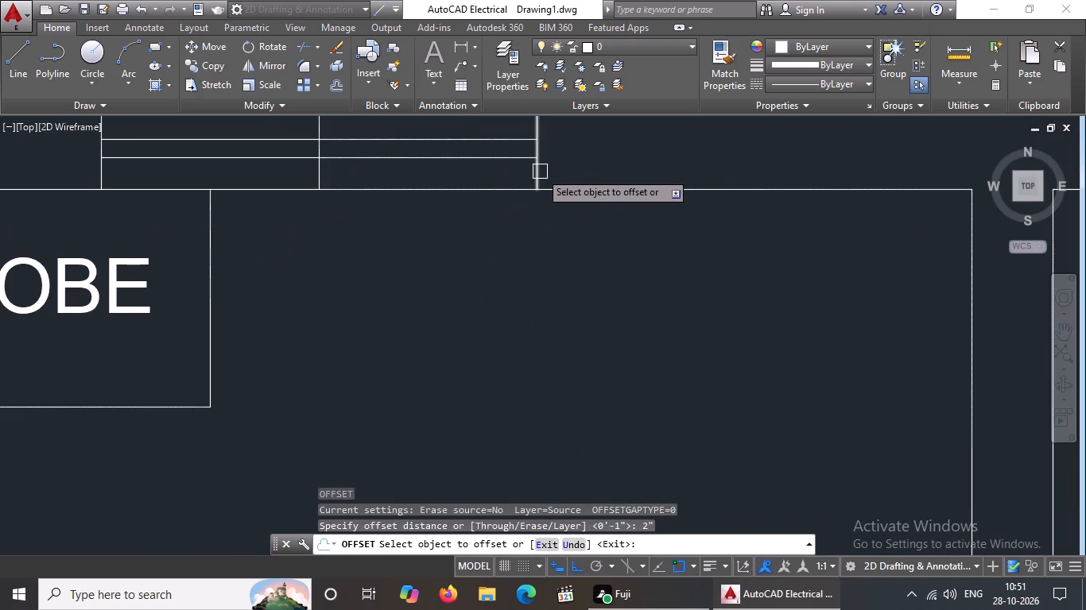
{"action": "left_click", "coordinate": [540, 172]}
{"action": "left_click", "coordinate": [599, 156]}
{"action": "scroll", "coordinate": [449, 174], "scroll_direction": "down", "scroll_amount": 3}
{"action": "scroll", "coordinate": [343, 166], "scroll_direction": "up", "scroll_amount": 4}
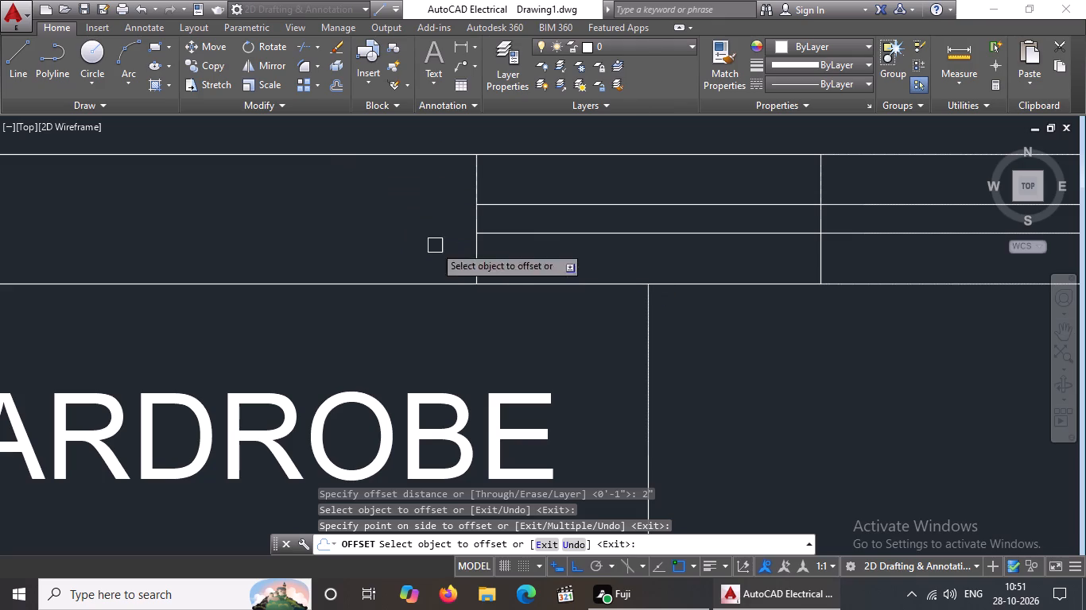
{"action": "left_click", "coordinate": [477, 261]}
{"action": "left_click", "coordinate": [407, 251]}
Offset the upper and lower end lines of the west-wall window outward by 2".
{"action": "scroll", "coordinate": [422, 234], "scroll_direction": "down", "scroll_amount": 4}
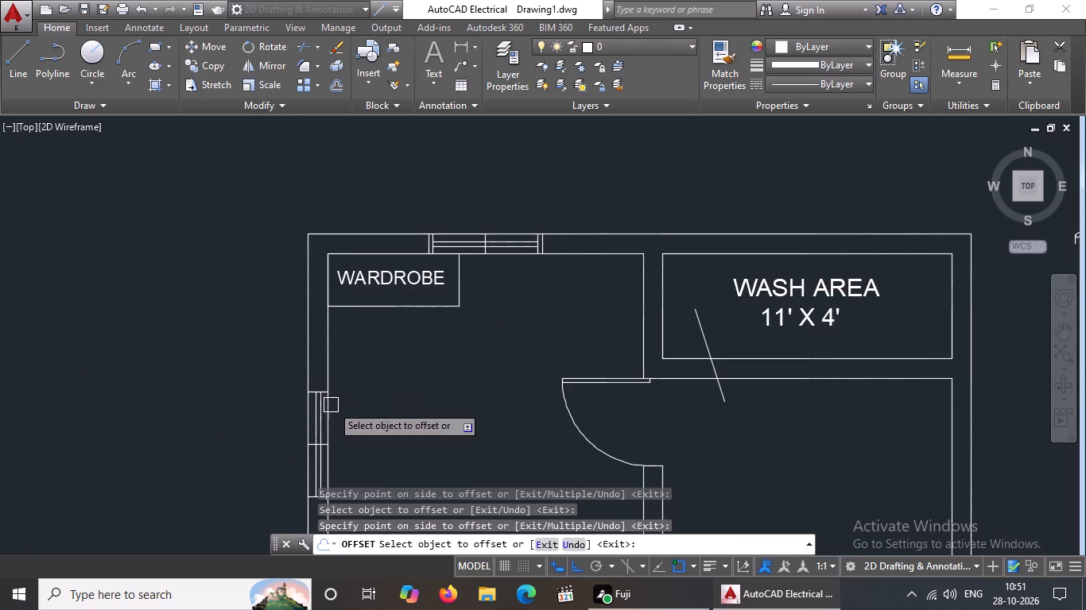
{"action": "scroll", "coordinate": [332, 405], "scroll_direction": "up", "scroll_amount": 4}
{"action": "left_click_drag", "start_coordinate": [272, 327], "coordinate": [273, 312]}
{"action": "left_click", "coordinate": [275, 258]}
{"action": "scroll", "coordinate": [288, 257], "scroll_direction": "down", "scroll_amount": 3}
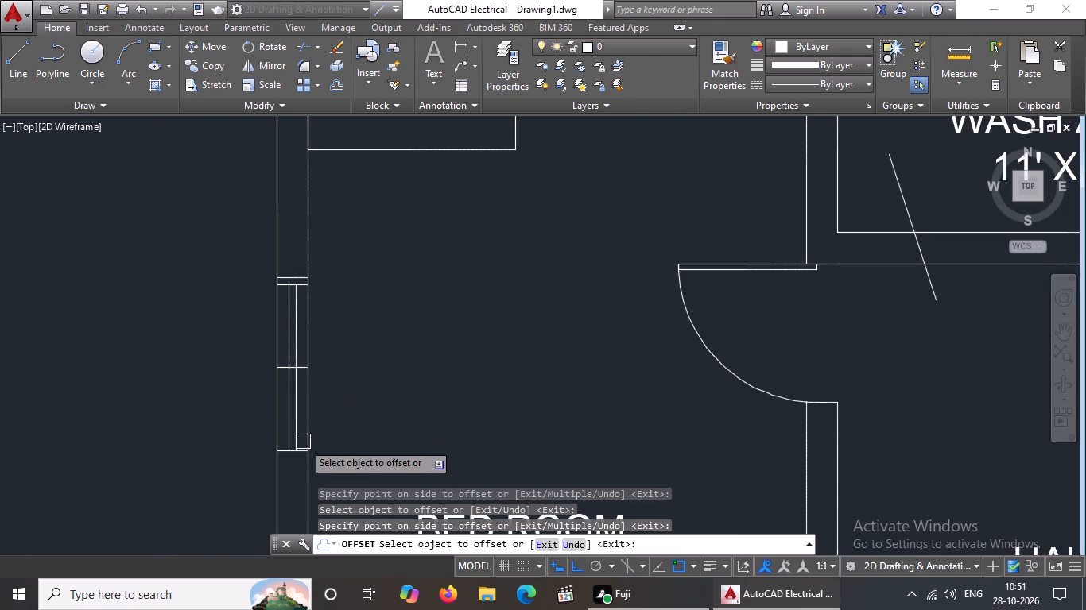
{"action": "scroll", "coordinate": [297, 451], "scroll_direction": "up", "scroll_amount": 4}
{"action": "left_click", "coordinate": [297, 451]}
{"action": "left_click", "coordinate": [272, 497]}
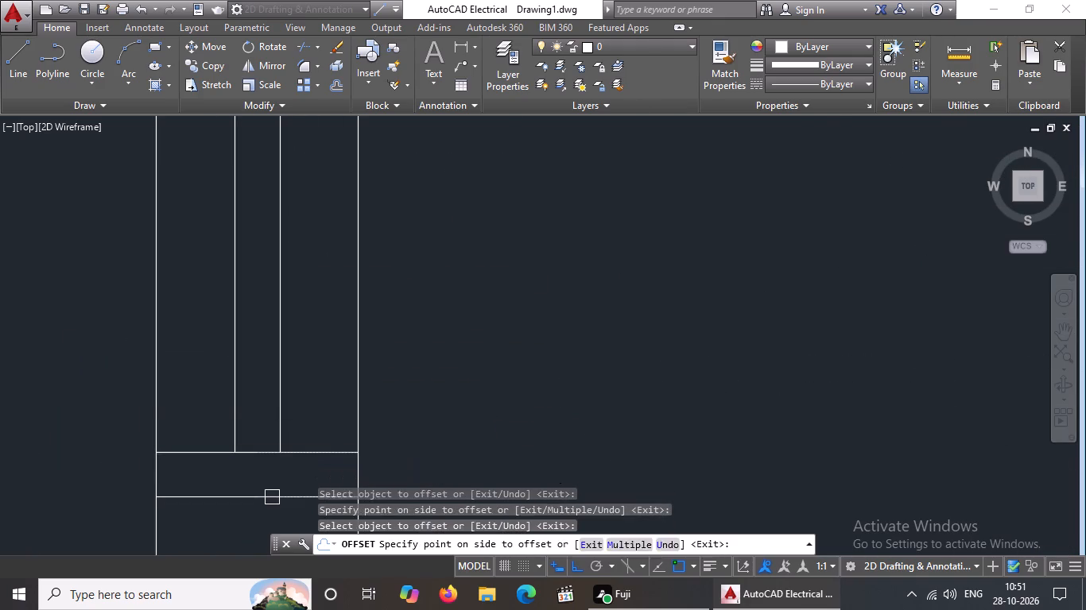
{"action": "scroll", "coordinate": [457, 379], "scroll_direction": "down", "scroll_amount": 3}
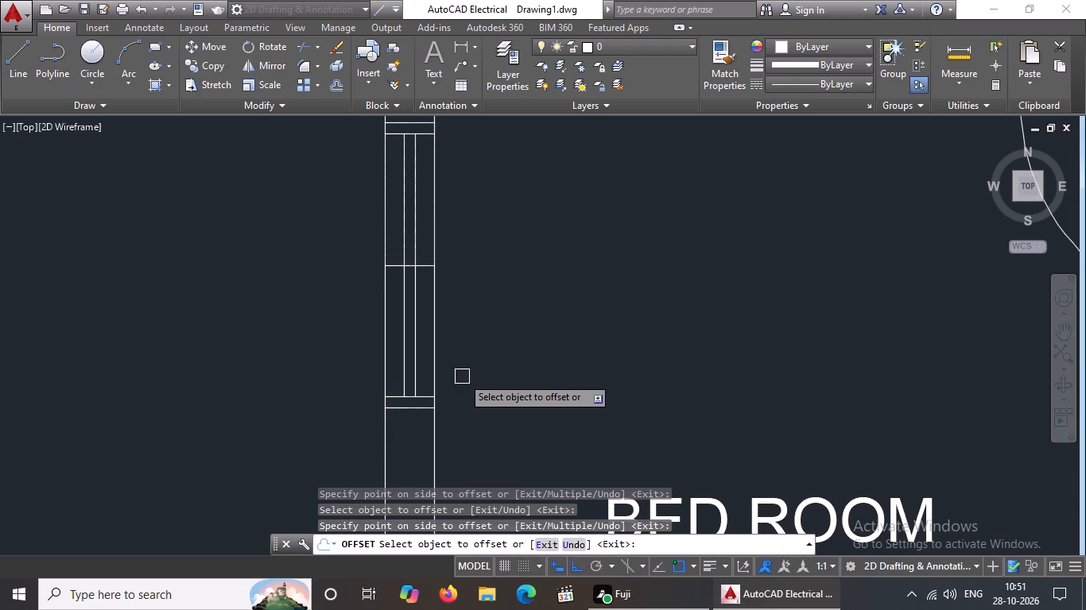
{"action": "scroll", "coordinate": [463, 375], "scroll_direction": "down", "scroll_amount": 1}
{"action": "scroll", "coordinate": [478, 256], "scroll_direction": "down", "scroll_amount": 3}
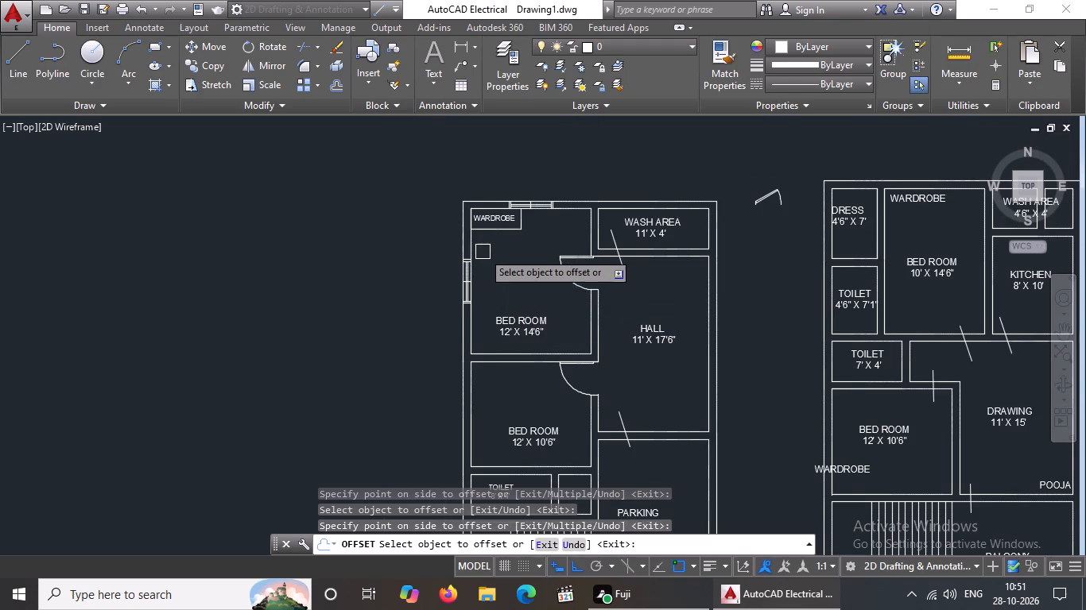
{"action": "middle_click", "coordinate": [483, 272]}
{"action": "key", "text": "Escape"}
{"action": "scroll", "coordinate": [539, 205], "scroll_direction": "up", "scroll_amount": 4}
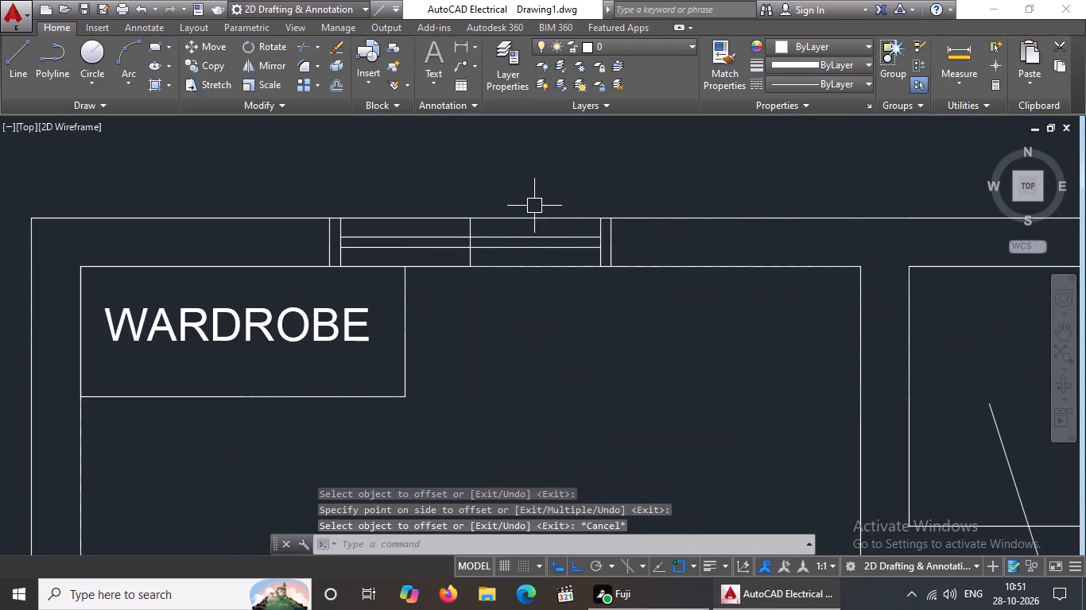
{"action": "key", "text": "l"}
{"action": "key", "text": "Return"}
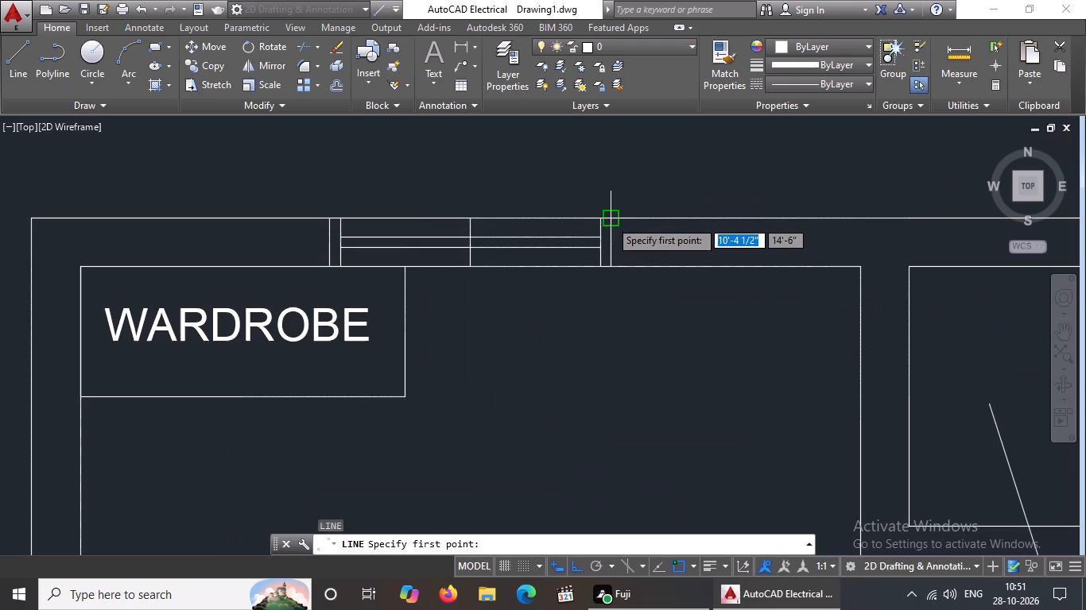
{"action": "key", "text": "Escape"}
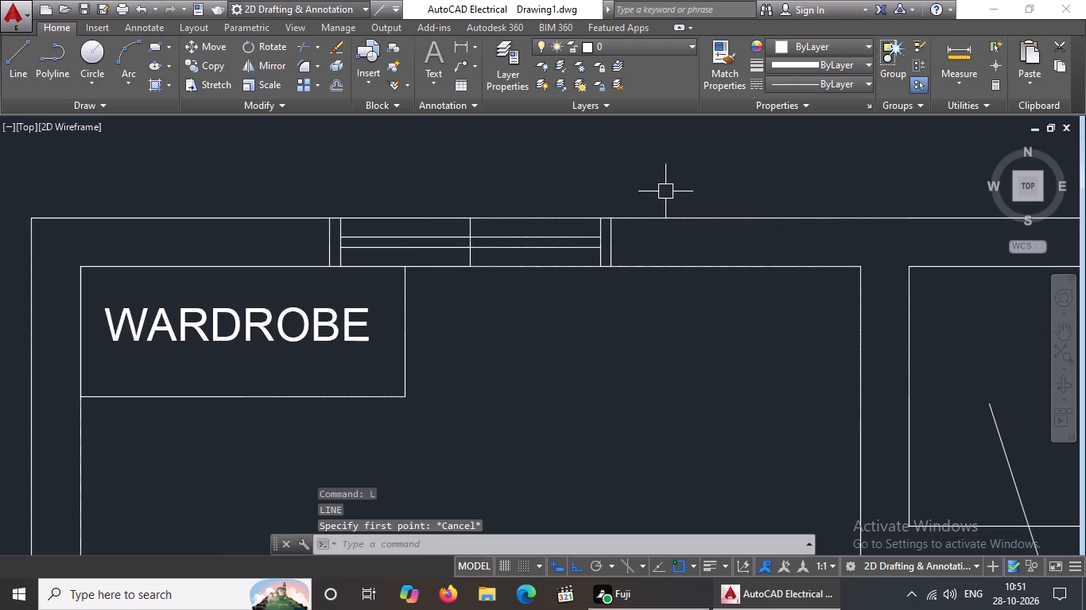
Draw a line from the top-wall window's outer east corner, 5" east along the wall and 1' outward.
{"action": "key", "text": "l"}
{"action": "key", "text": "Return"}
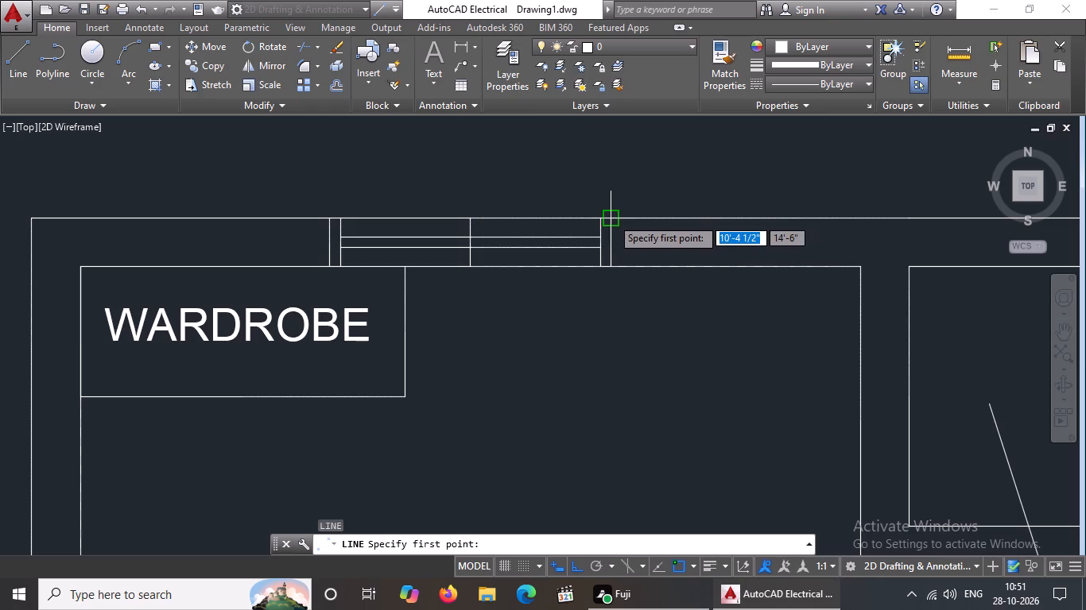
{"action": "left_click_drag", "start_coordinate": [611, 218], "coordinate": [685, 201]}
{"action": "type", "text": "5\""}
{"action": "key", "text": "Return"}
{"action": "scroll", "coordinate": [747, 194], "scroll_direction": "up", "scroll_amount": 1}
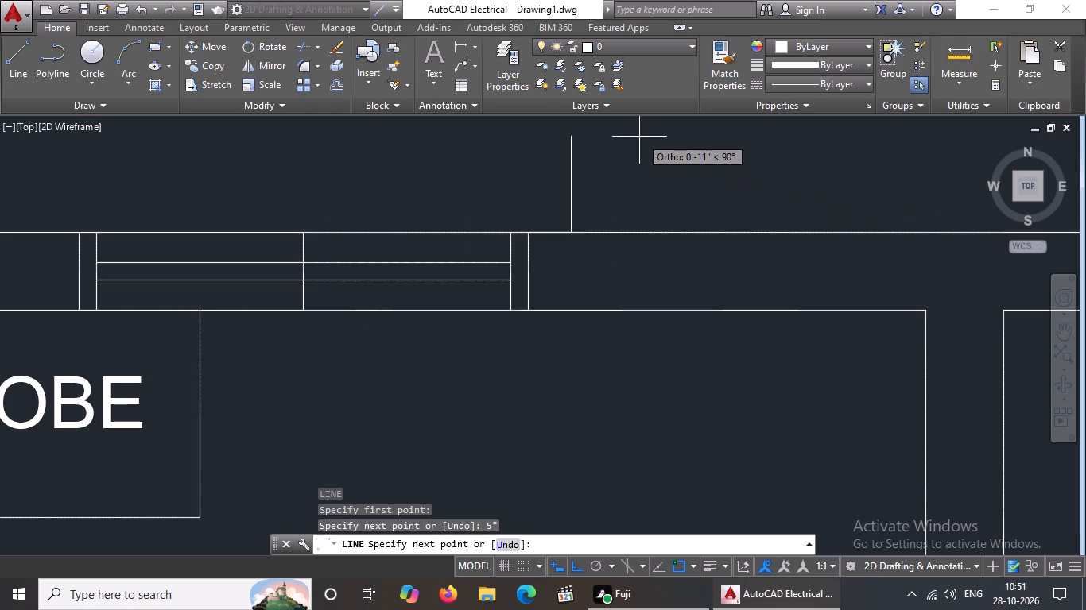
{"action": "type", "text": "1'"}
{"action": "key", "text": "Return"}
{"action": "key", "text": "Return"}
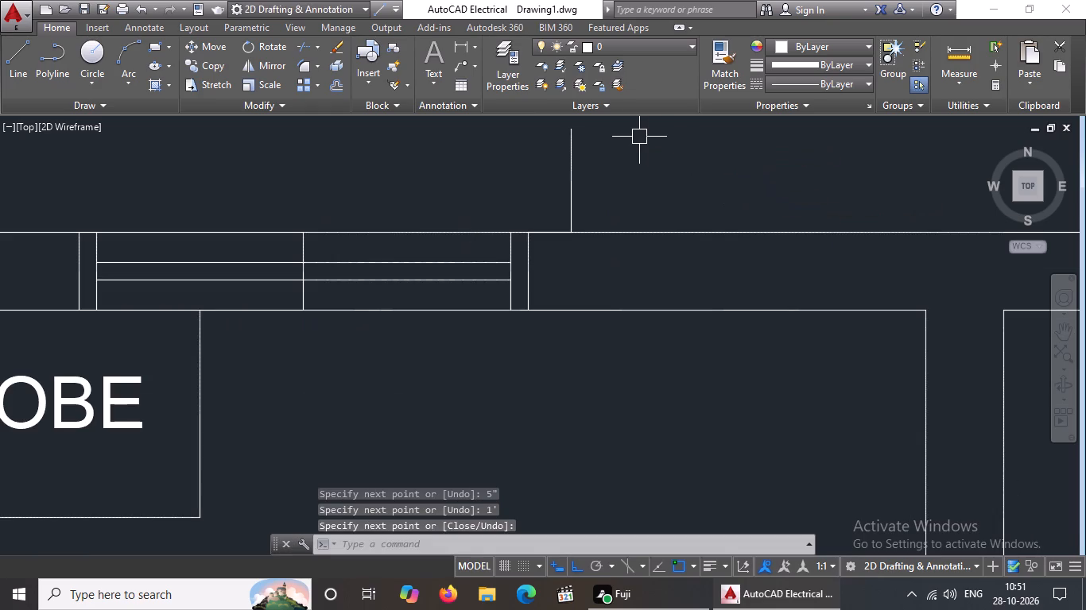
Draw a line from the window's outer west corner, 5" west and 1' outward, closing across to the top of the east projection line.
{"action": "scroll", "coordinate": [620, 218], "scroll_direction": "down", "scroll_amount": 2}
{"action": "key", "text": "l"}
{"action": "key", "text": "Return"}
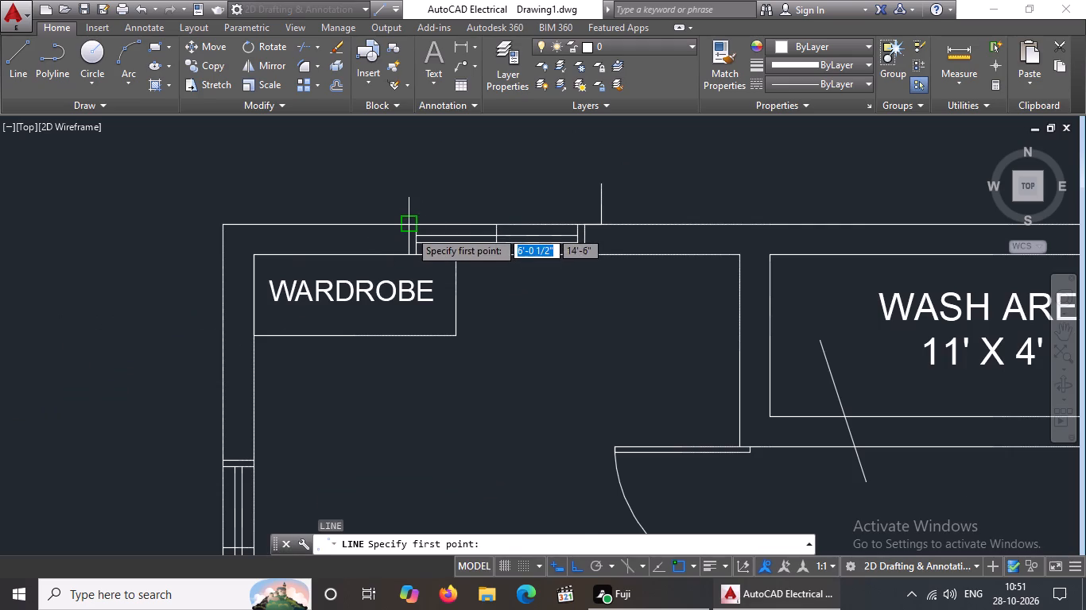
{"action": "left_click", "coordinate": [409, 230]}
{"action": "type", "text": "5\""}
{"action": "key", "text": "Return"}
{"action": "type", "text": "1'"}
{"action": "key", "text": "Return"}
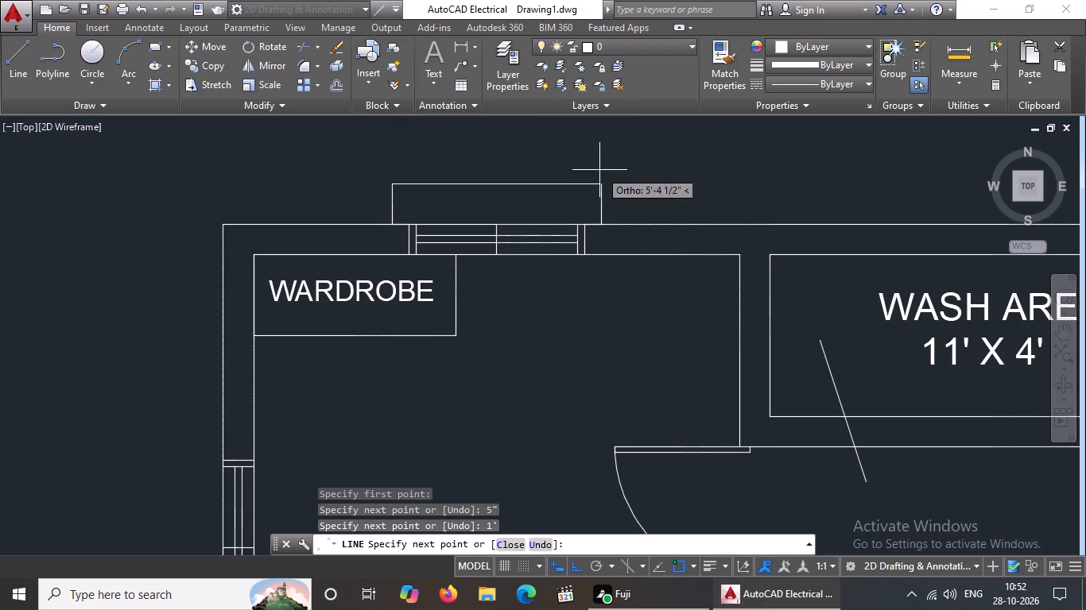
{"action": "left_click", "coordinate": [605, 183]}
{"action": "key", "text": "Return"}
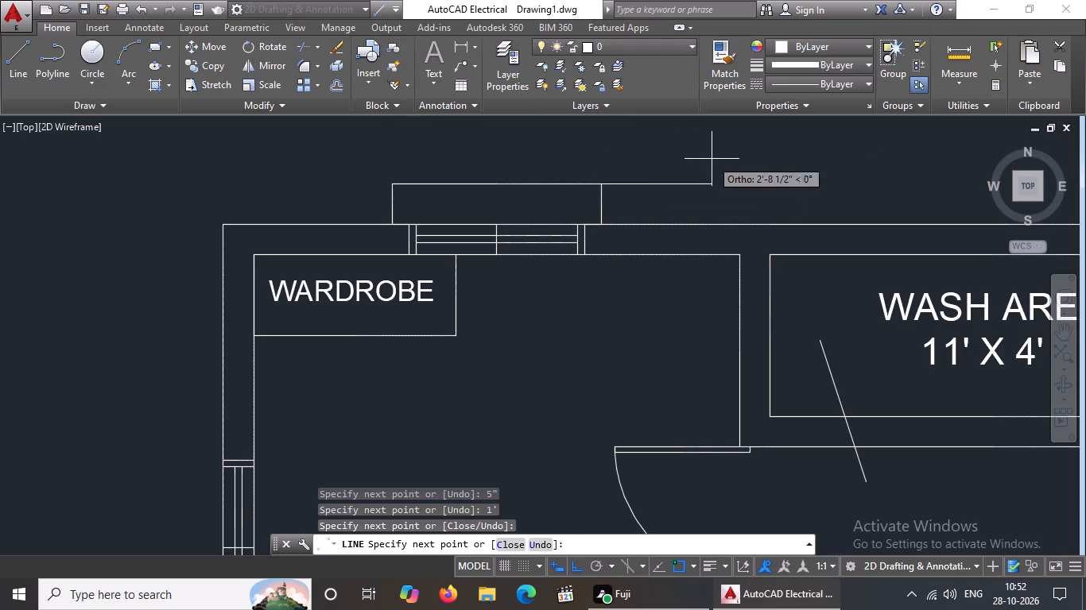
Load the ACAD_ISO02W100 (ISO dash) linetype into the drawing.
{"action": "left_click_drag", "start_coordinate": [369, 162], "coordinate": [374, 171]}
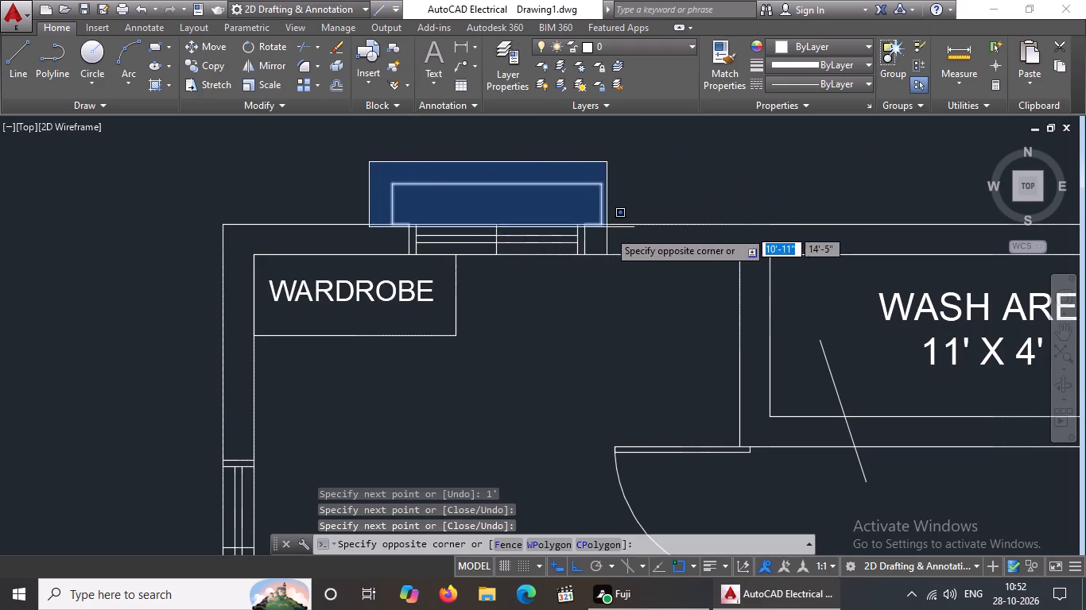
{"action": "left_click", "coordinate": [617, 234]}
{"action": "left_click", "coordinate": [855, 85]}
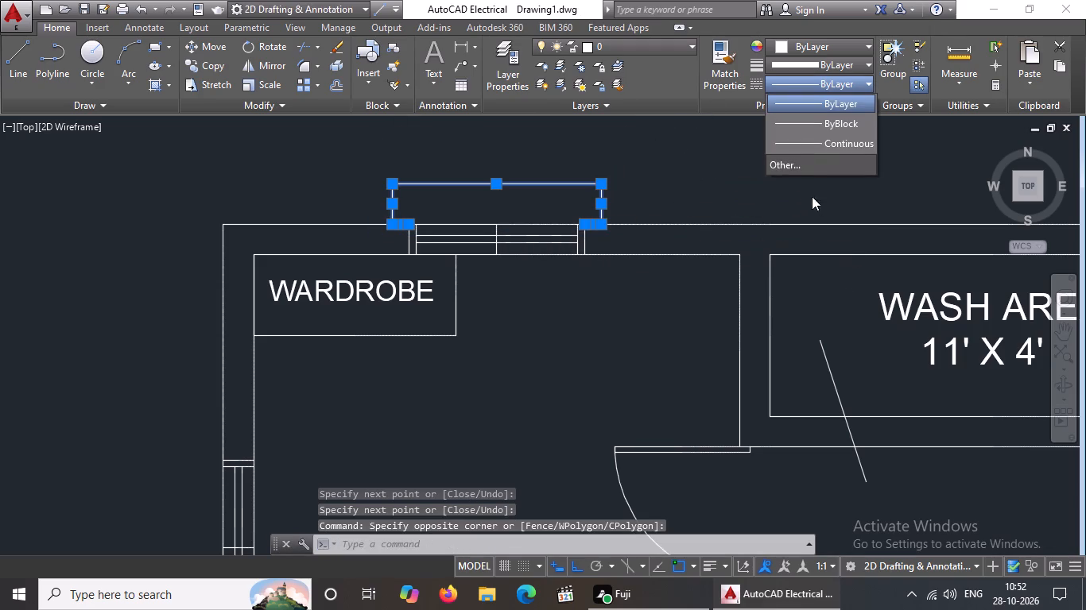
{"action": "left_click", "coordinate": [807, 167]}
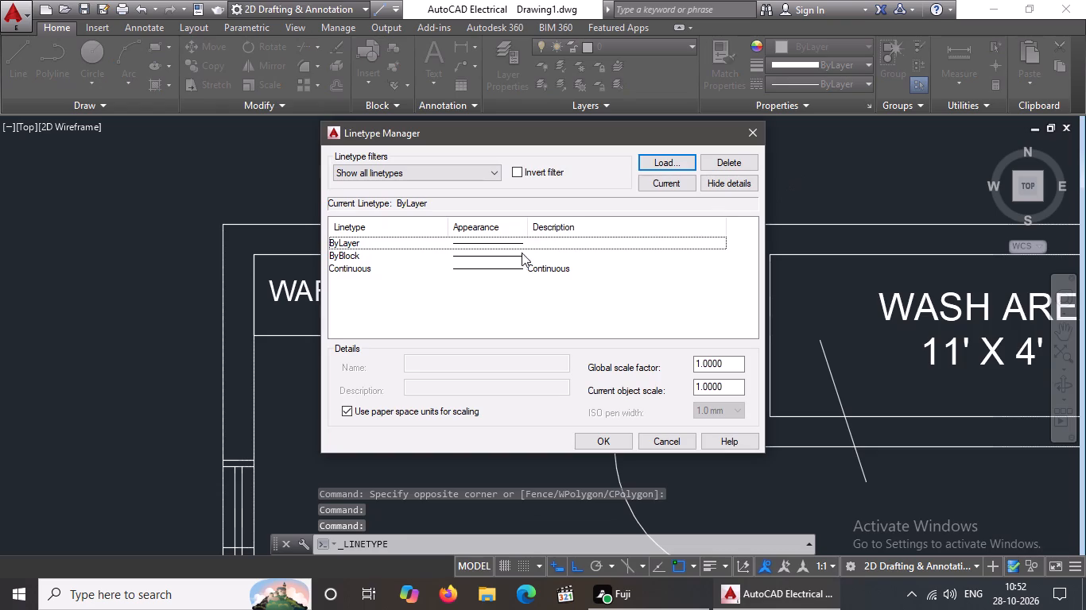
{"action": "left_click", "coordinate": [661, 158]}
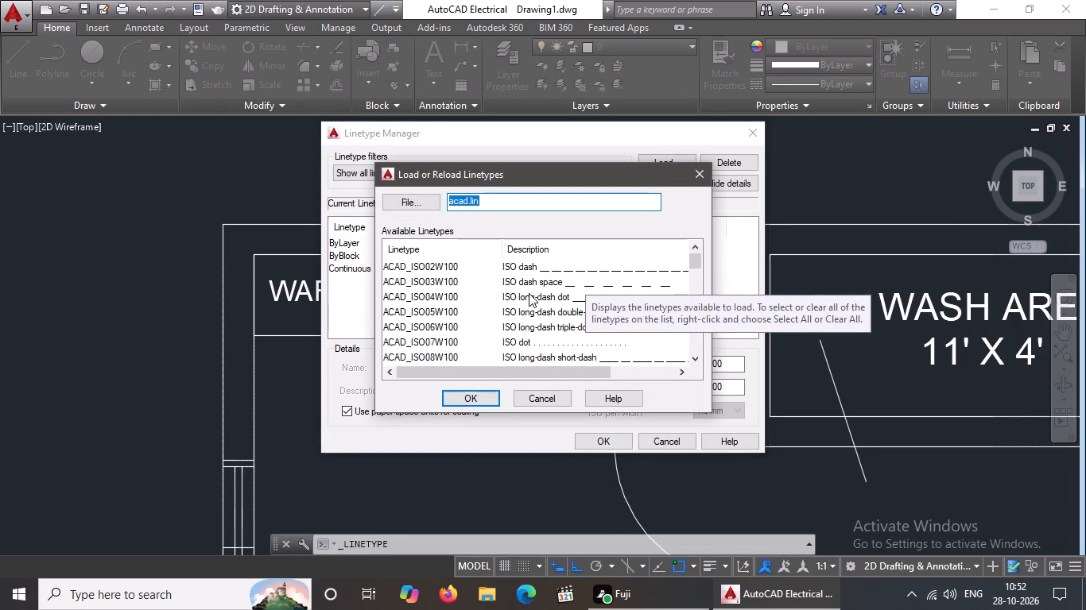
{"action": "left_click", "coordinate": [534, 261]}
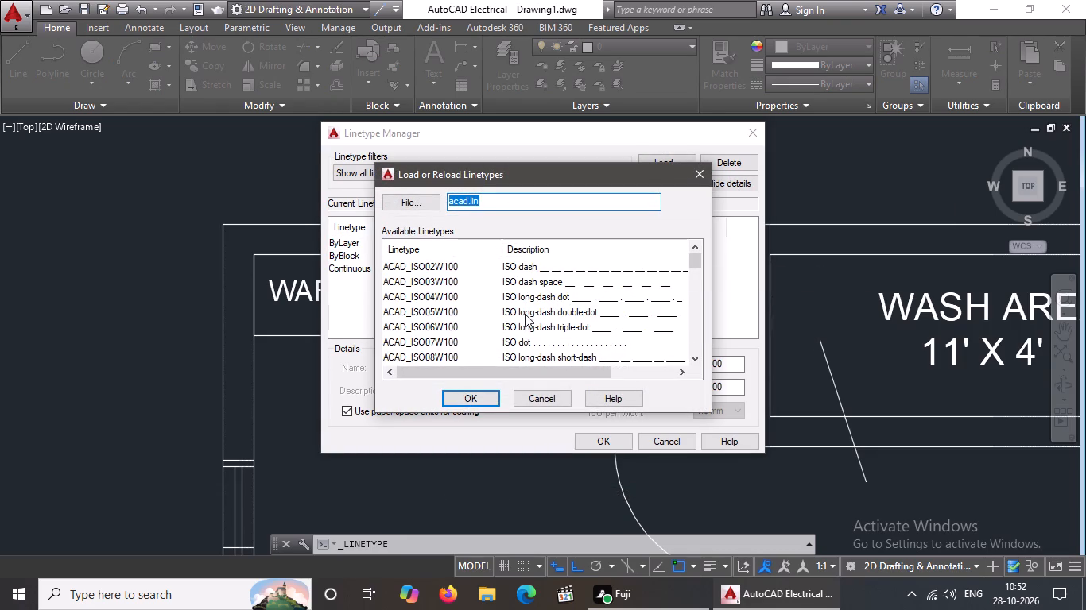
{"action": "left_click", "coordinate": [475, 396]}
{"action": "left_click", "coordinate": [599, 446]}
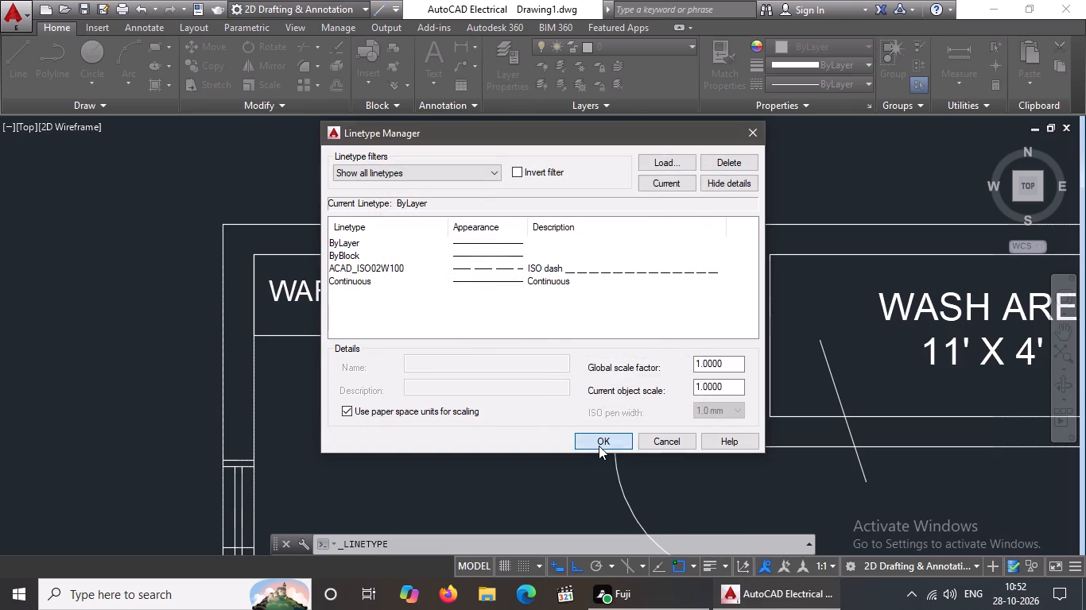
Apply the ACAD_ISO02W100 linetype to the five projection lines outside the top-wall window.
{"action": "left_click_drag", "start_coordinate": [359, 153], "coordinate": [363, 163]}
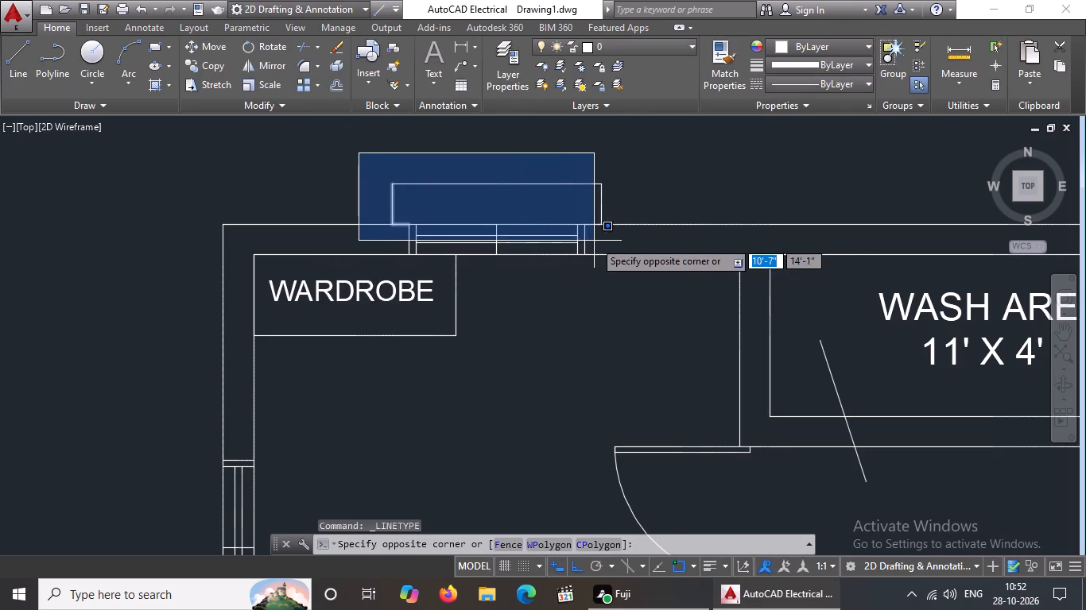
{"action": "left_click", "coordinate": [615, 233]}
{"action": "left_click", "coordinate": [836, 76]}
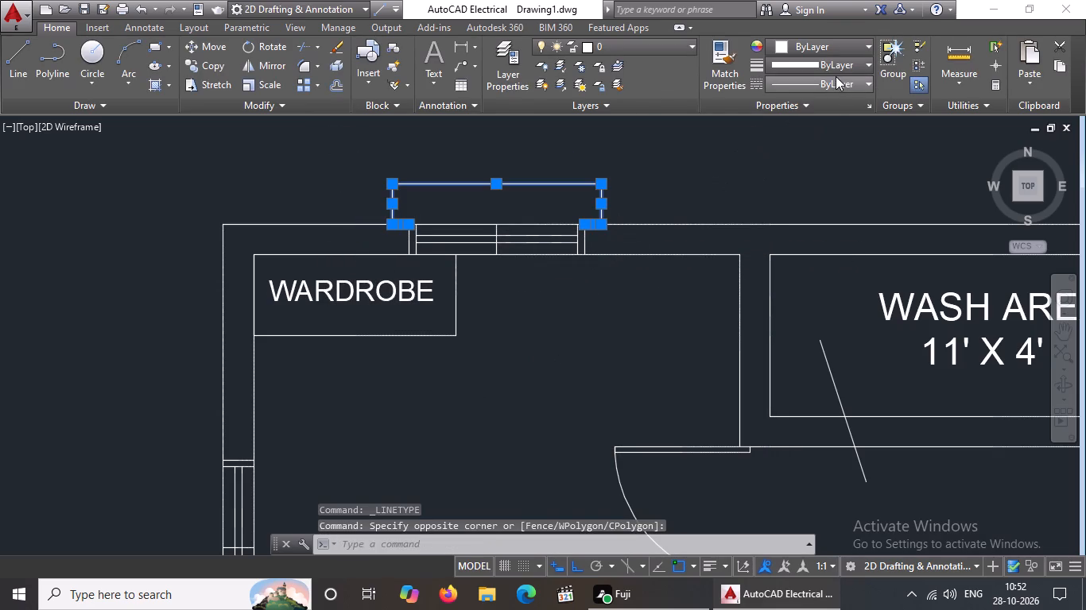
{"action": "left_click", "coordinate": [824, 137]}
Set the linetype scale of the five dashed projection lines to 2 and deselect them.
{"action": "right_click", "coordinate": [634, 187]}
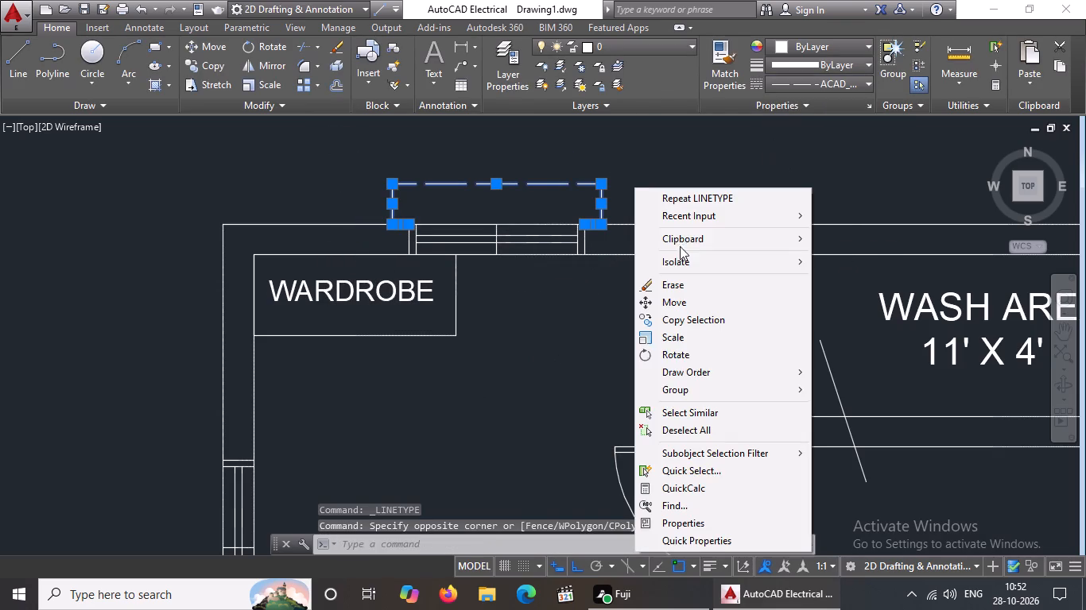
{"action": "left_click", "coordinate": [704, 523]}
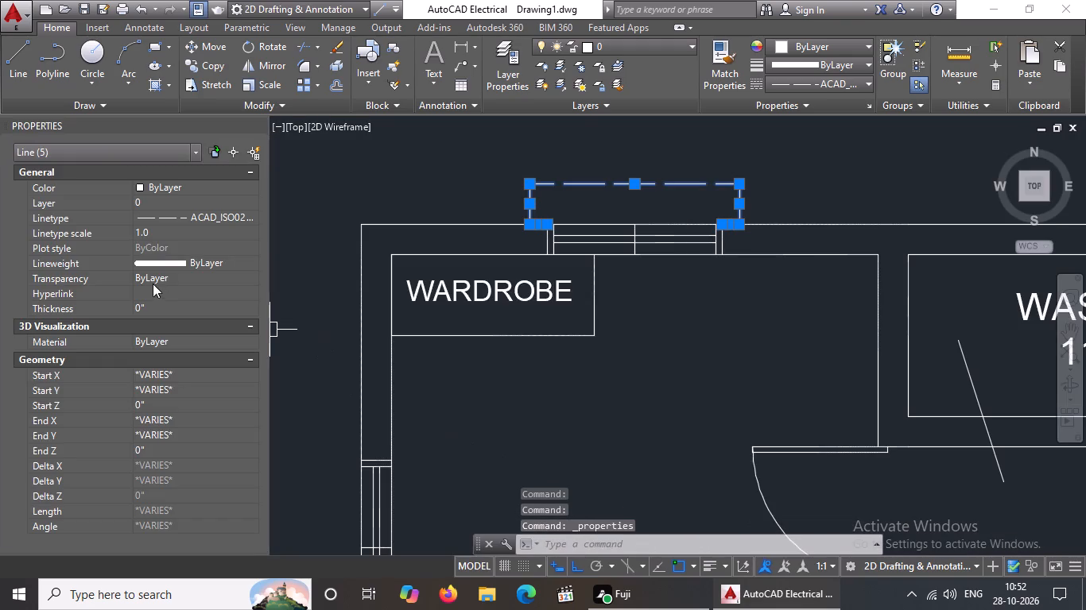
{"action": "left_click", "coordinate": [168, 239]}
{"action": "key", "text": "BackSpace"}
{"action": "key", "text": "BackSpace"}
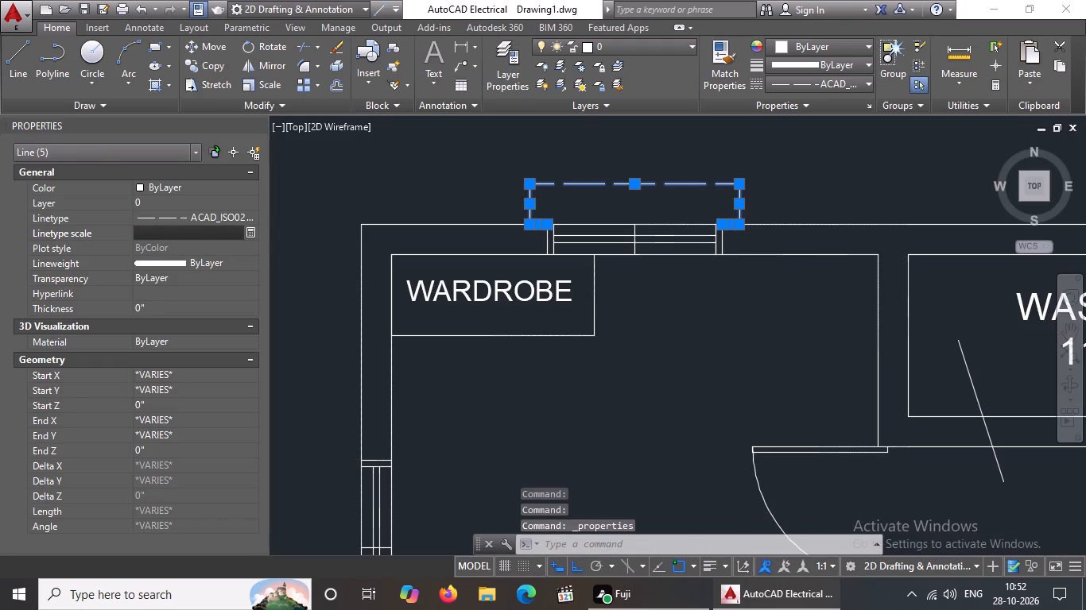
{"action": "key", "text": "2"}
{"action": "key", "text": "Return"}
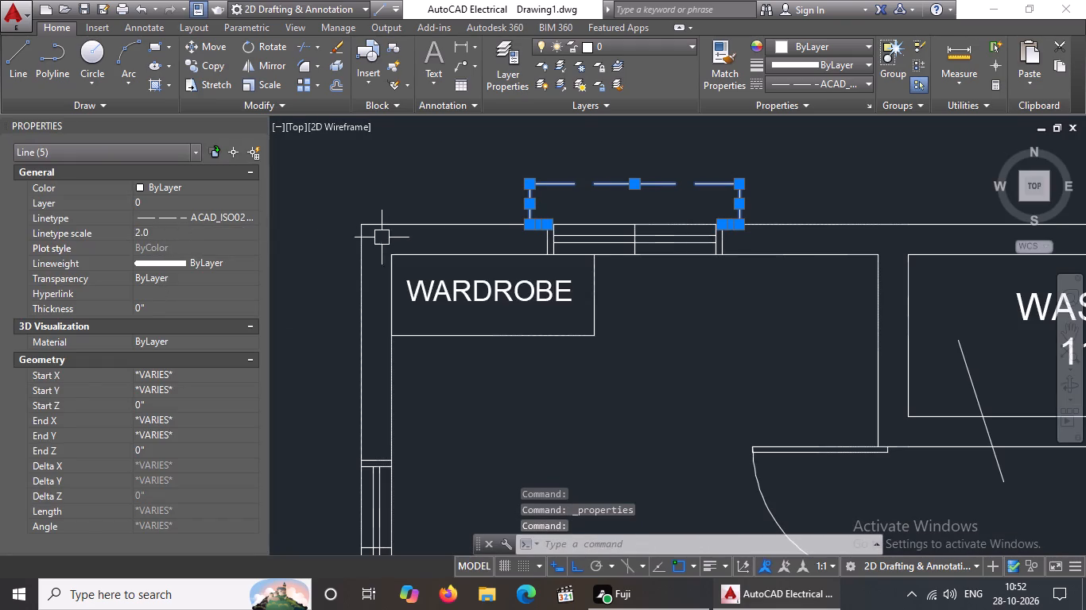
{"action": "scroll", "coordinate": [449, 236], "scroll_direction": "down", "scroll_amount": 2}
{"action": "key", "text": "Escape"}
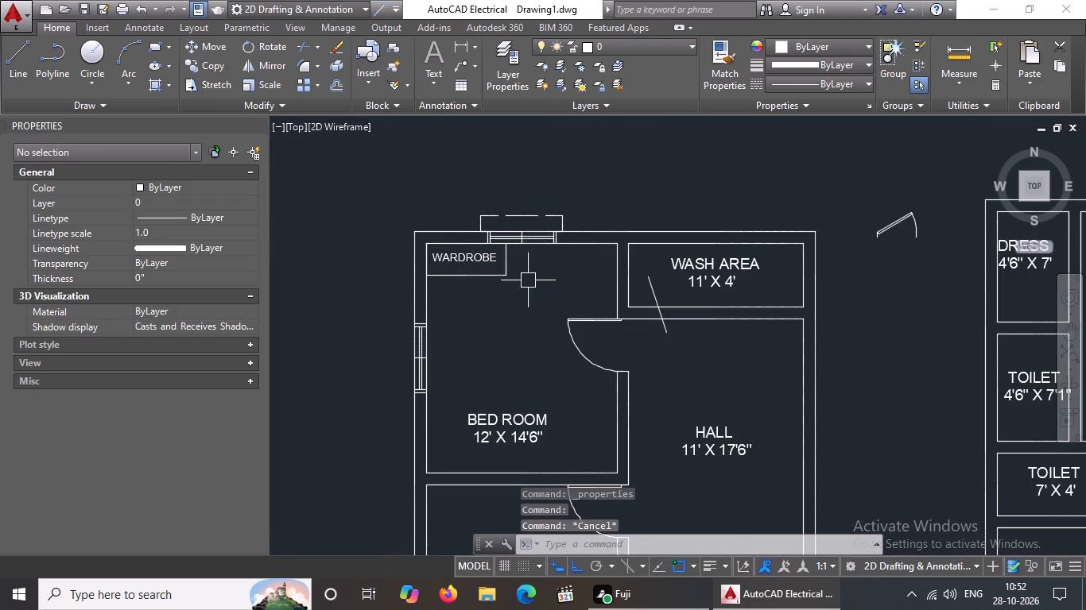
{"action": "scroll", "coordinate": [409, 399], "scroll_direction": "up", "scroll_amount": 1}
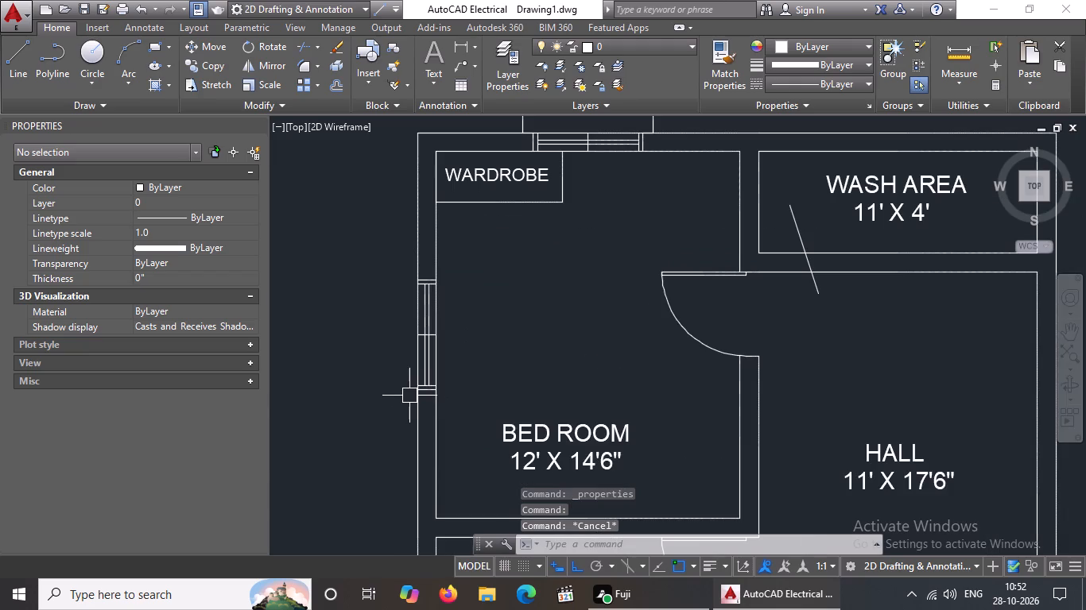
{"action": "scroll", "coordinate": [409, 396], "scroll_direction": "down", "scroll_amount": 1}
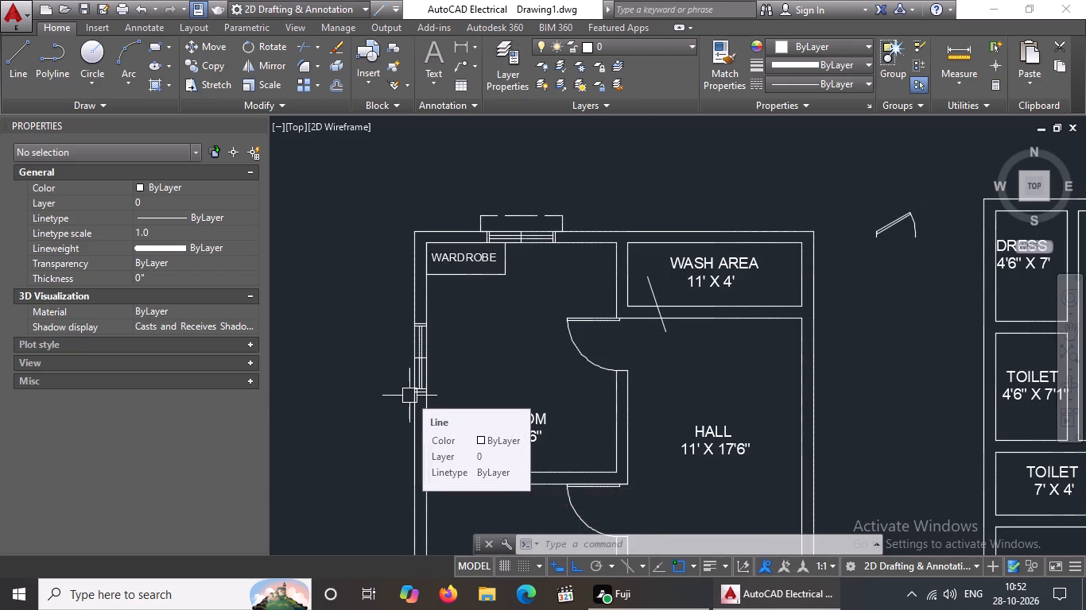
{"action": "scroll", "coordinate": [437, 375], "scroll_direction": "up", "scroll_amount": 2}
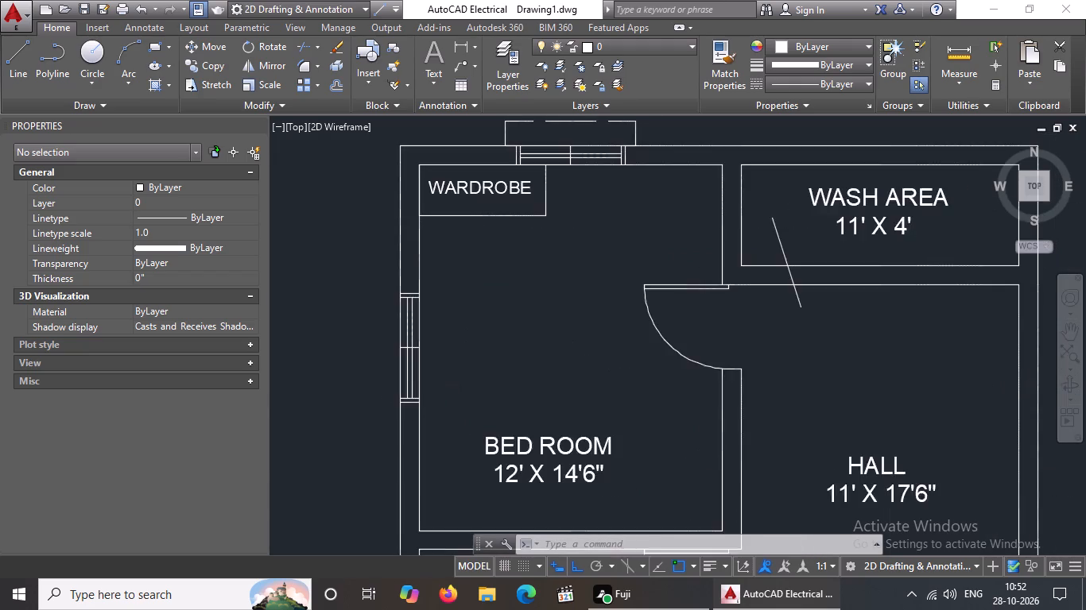
Draw a line from the west-wall window's outer north corner, 5" north and 1' outward to the west.
{"action": "key", "text": "l"}
{"action": "key", "text": "Return"}
{"action": "scroll", "coordinate": [380, 261], "scroll_direction": "up", "scroll_amount": 2}
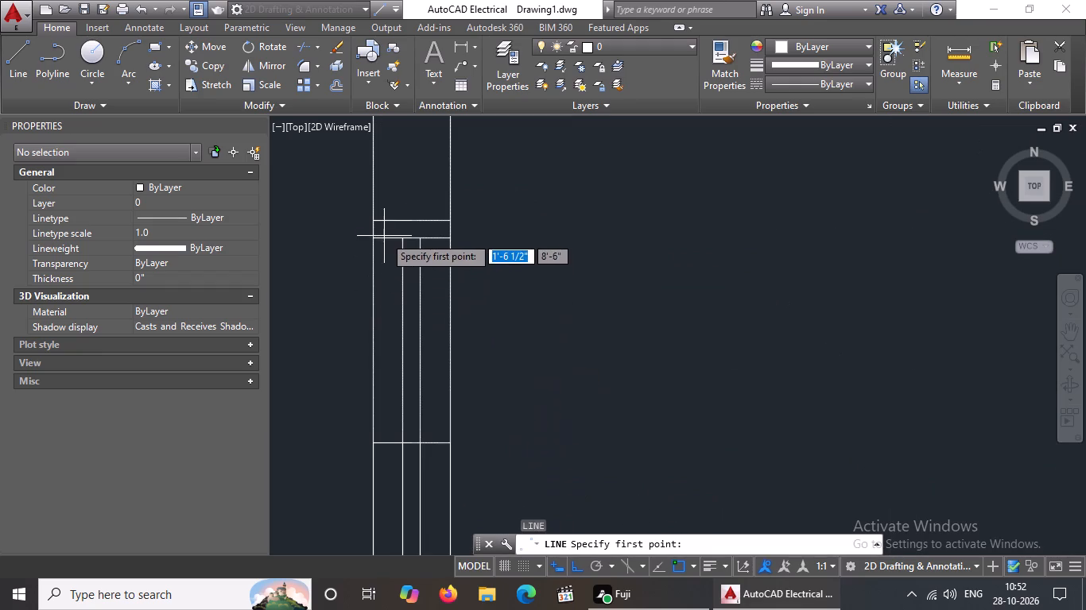
{"action": "left_click", "coordinate": [371, 220]}
{"action": "scroll", "coordinate": [382, 219], "scroll_direction": "down", "scroll_amount": 2}
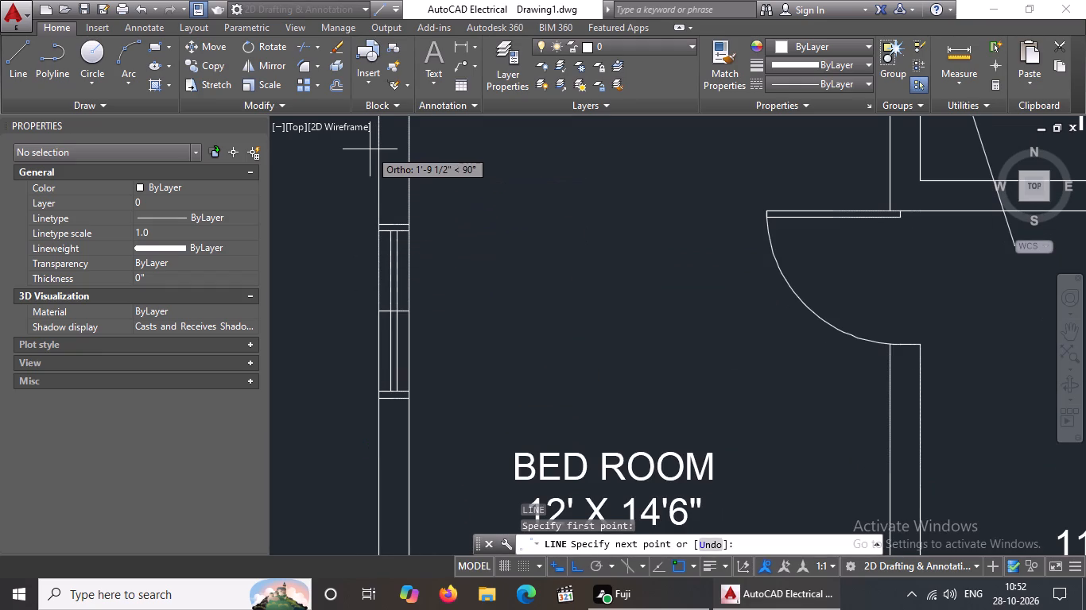
{"action": "key", "text": "5"}
{"action": "key", "text": "shift+quotedbl"}
{"action": "key", "text": "Return"}
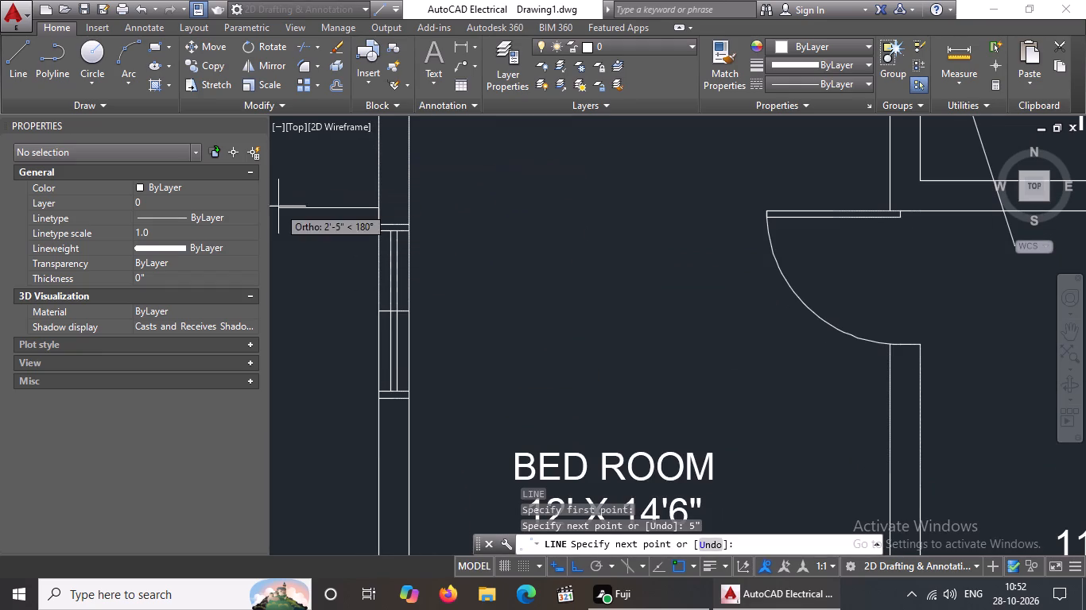
{"action": "scroll", "coordinate": [301, 210], "scroll_direction": "down", "scroll_amount": 2}
{"action": "type", "text": "1'"}
{"action": "key", "text": "Return"}
{"action": "key", "text": "Return"}
Draw a line from the west-wall window's outer south corner, 5" south and 1' outward, closing up to the end of the north projection line.
{"action": "key", "text": "l"}
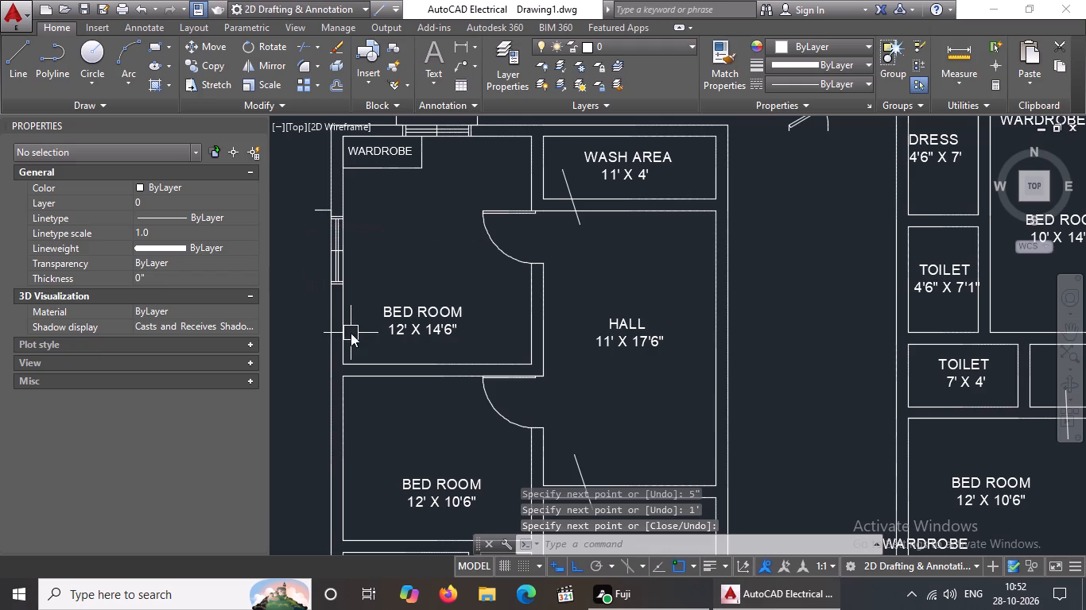
{"action": "key", "text": "Return"}
{"action": "scroll", "coordinate": [328, 293], "scroll_direction": "up", "scroll_amount": 2}
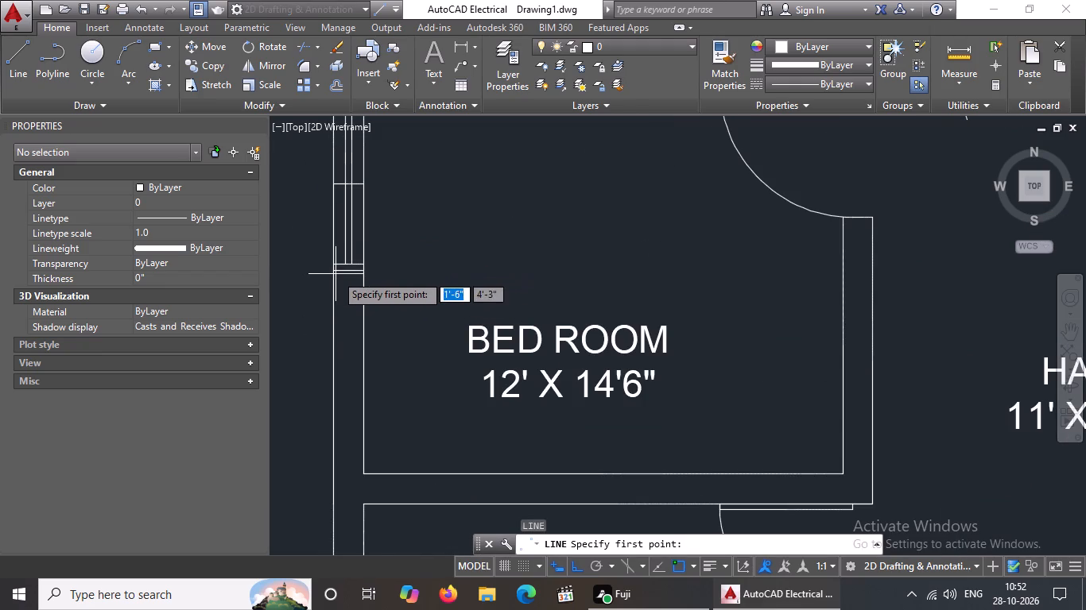
{"action": "left_click", "coordinate": [334, 270]}
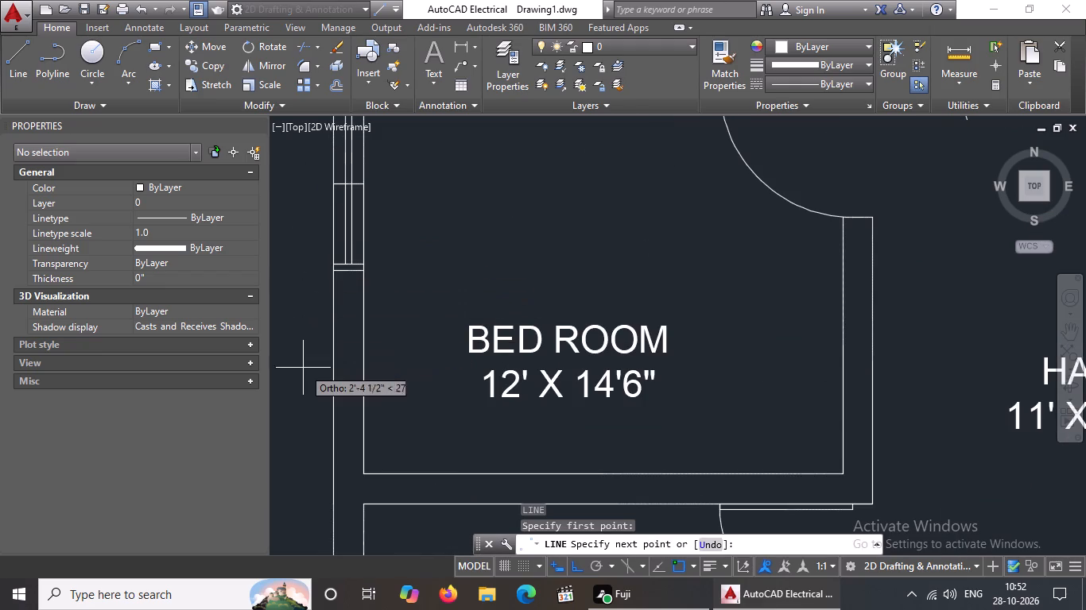
{"action": "type", "text": "5\""}
{"action": "key", "text": "Return"}
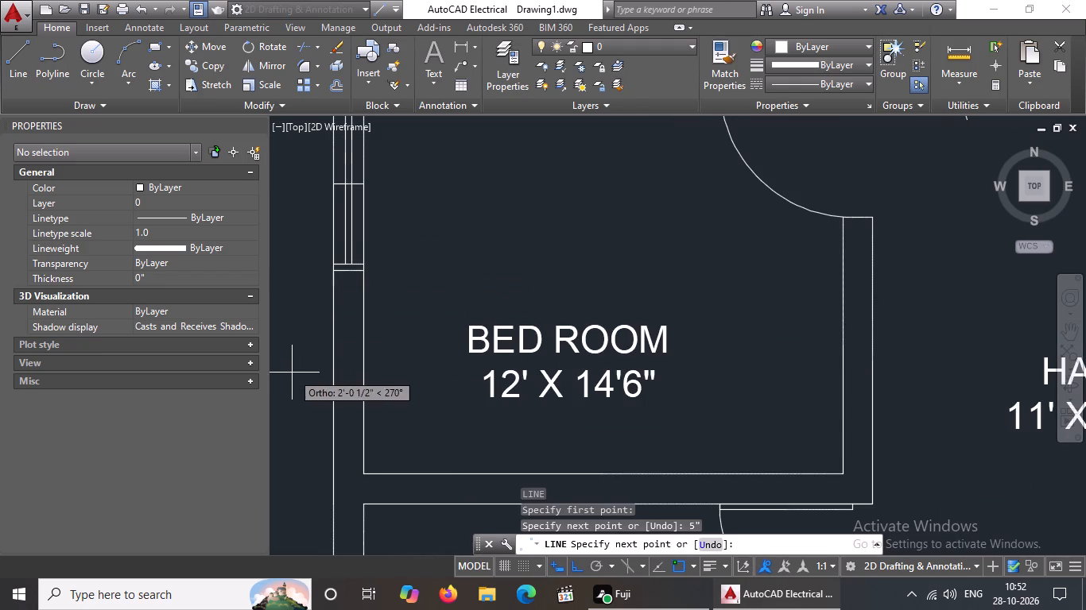
{"action": "scroll", "coordinate": [293, 363], "scroll_direction": "down", "scroll_amount": 2}
{"action": "key", "text": "1"}
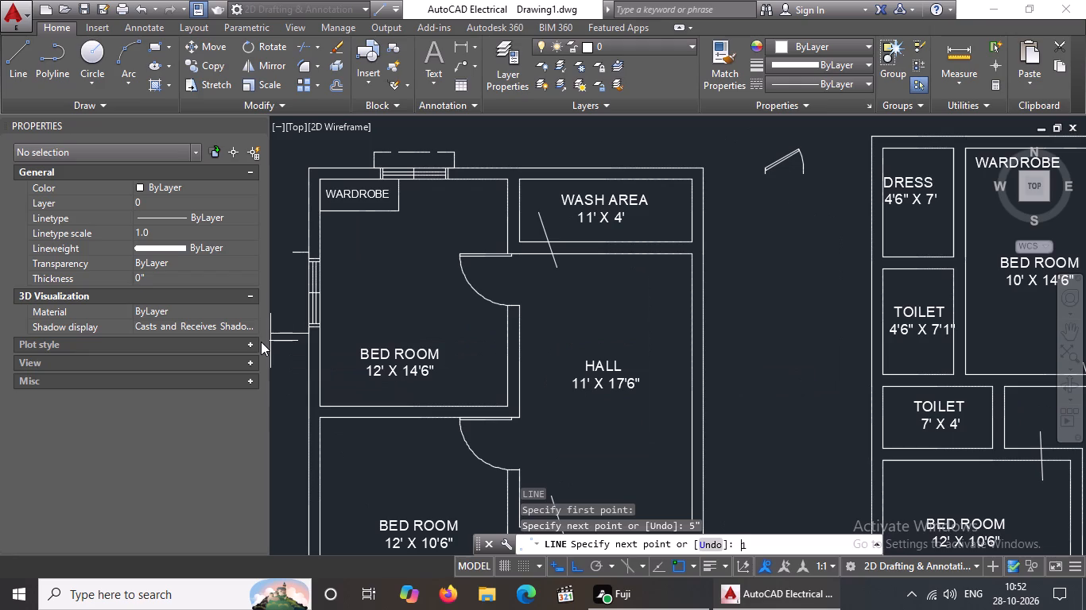
{"action": "key", "text": "apostrophe"}
{"action": "key", "text": "Return"}
{"action": "scroll", "coordinate": [294, 257], "scroll_direction": "up", "scroll_amount": 2}
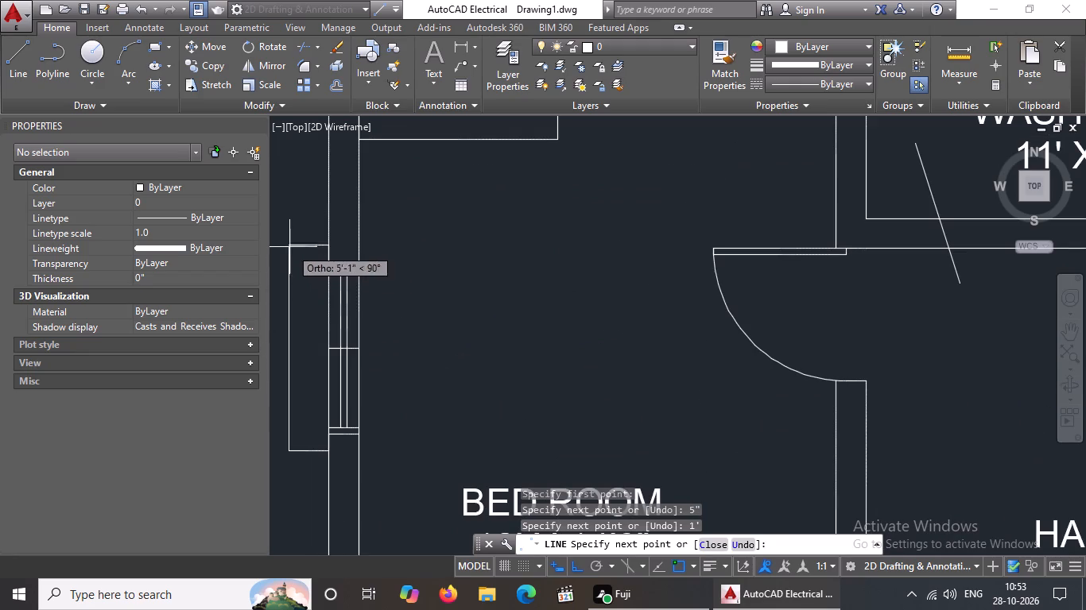
{"action": "left_click", "coordinate": [289, 244]}
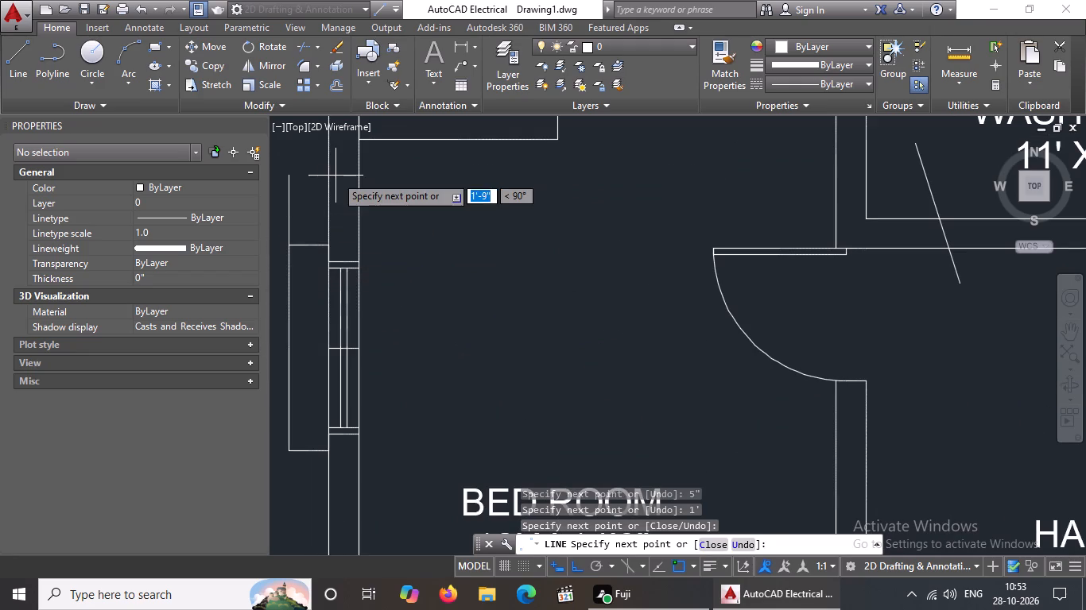
{"action": "key", "text": "Escape"}
Apply the ACAD_ISO02W100 linetype to the five projection lines outside the west-wall window.
{"action": "scroll", "coordinate": [367, 253], "scroll_direction": "down", "scroll_amount": 3}
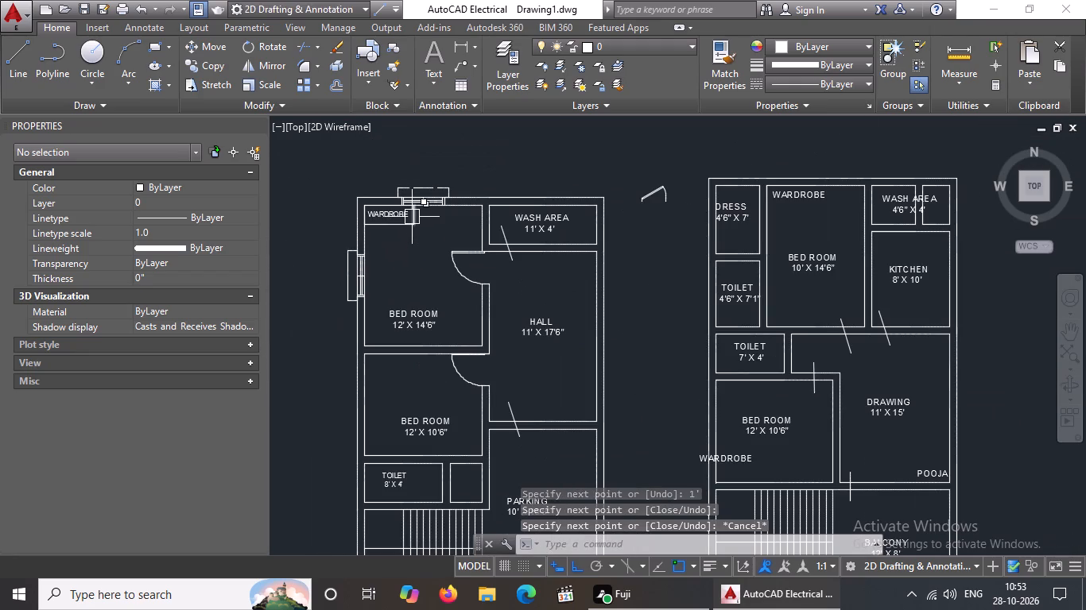
{"action": "scroll", "coordinate": [322, 277], "scroll_direction": "up", "scroll_amount": 3}
{"action": "left_click", "coordinate": [370, 141]}
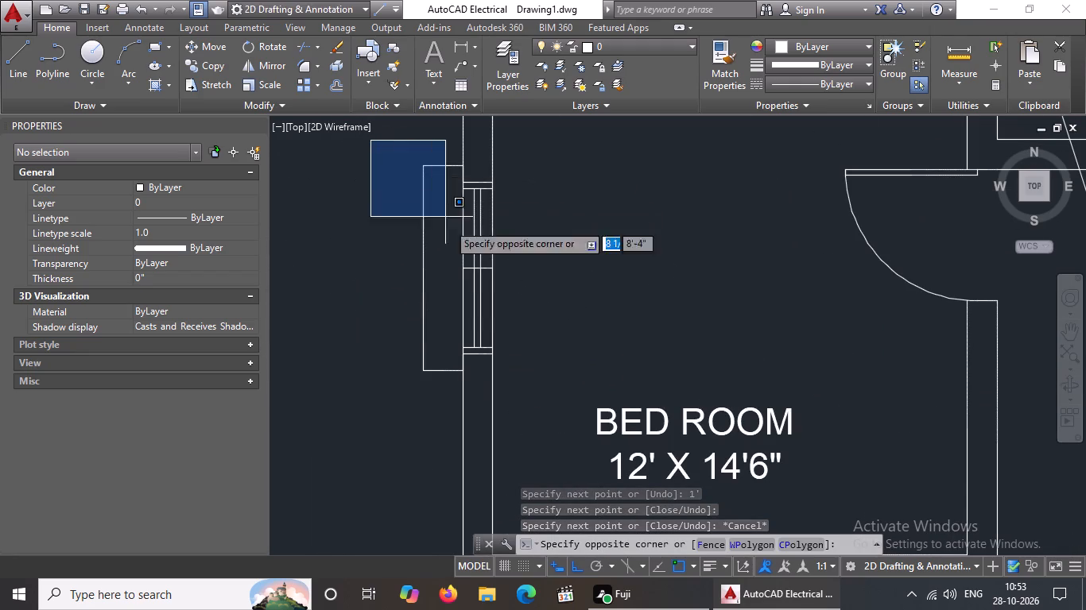
{"action": "left_click", "coordinate": [466, 396]}
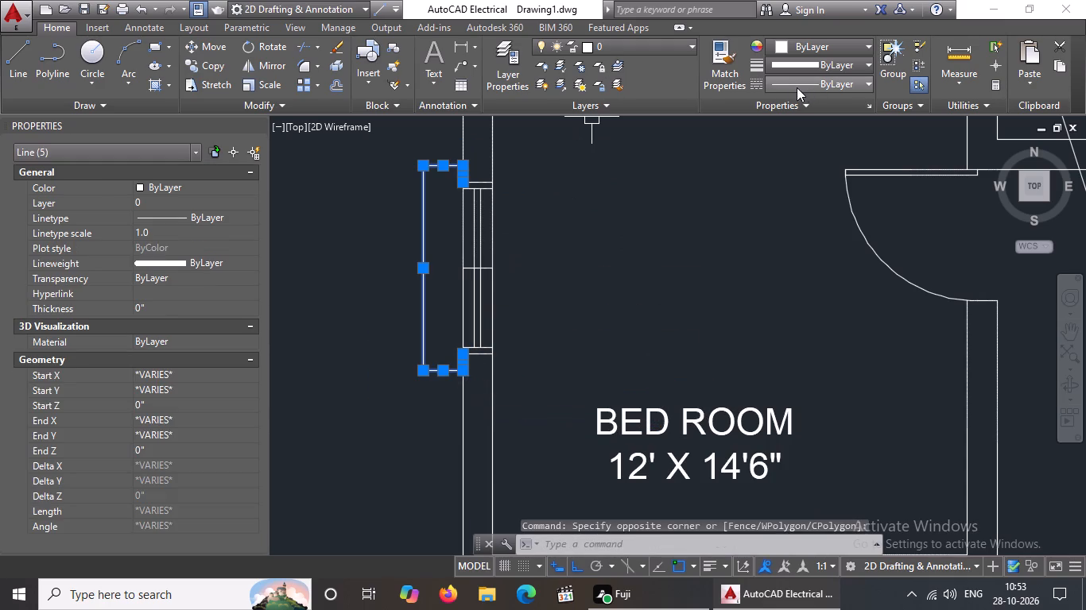
{"action": "left_click", "coordinate": [797, 87]}
{"action": "left_click", "coordinate": [808, 143]}
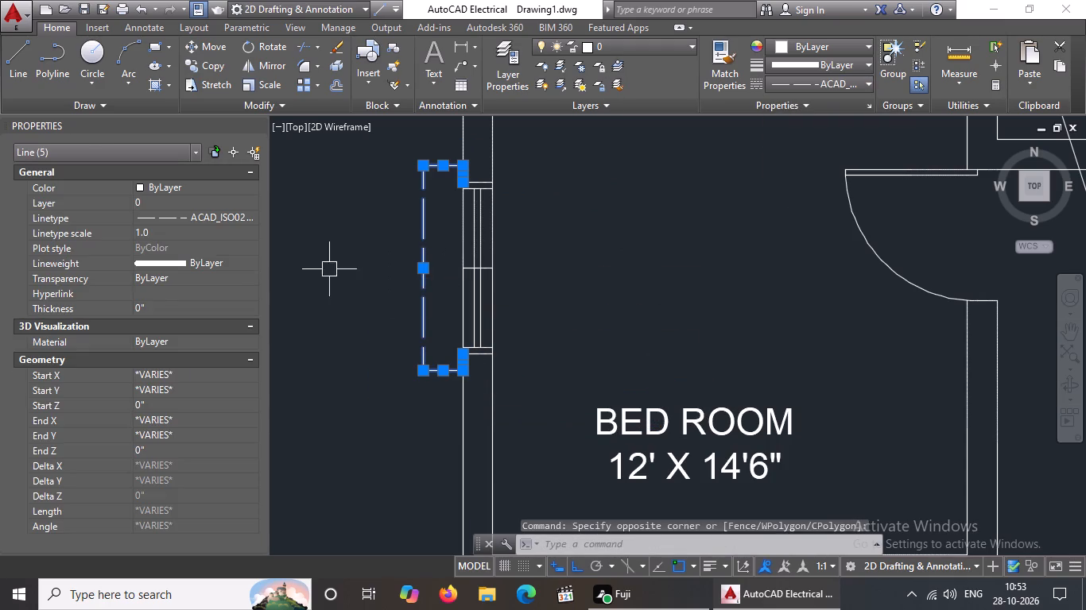
Set the linetype scale of the west window's five dashed projection lines to 2 and deselect them.
{"action": "left_click", "coordinate": [176, 229]}
{"action": "key", "text": "BackSpace"}
{"action": "key", "text": "BackSpace"}
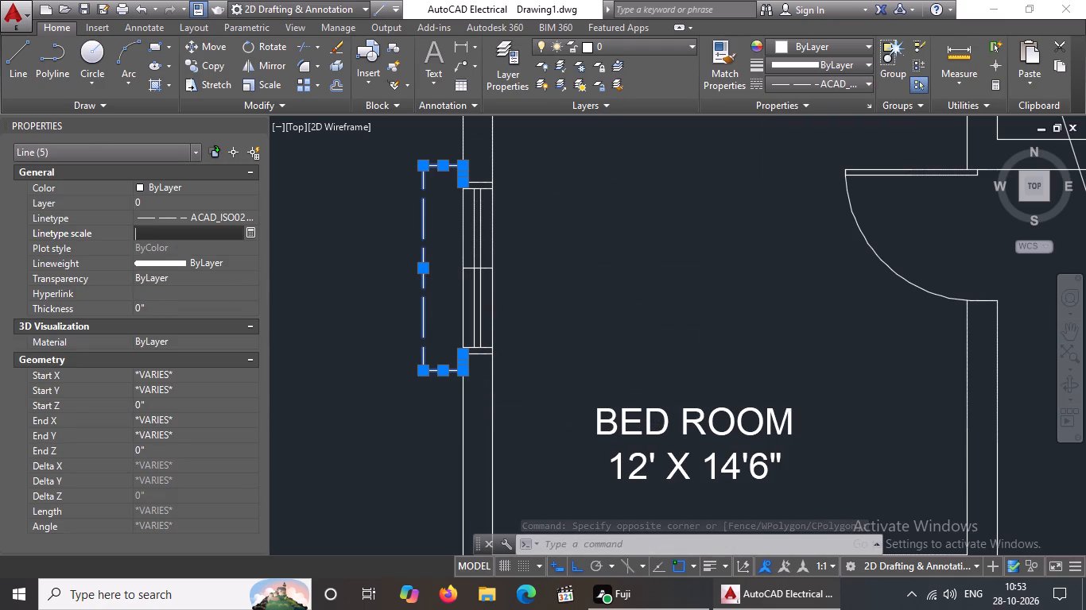
{"action": "key", "text": "2"}
{"action": "key", "text": "Return"}
{"action": "scroll", "coordinate": [519, 303], "scroll_direction": "down", "scroll_amount": 2}
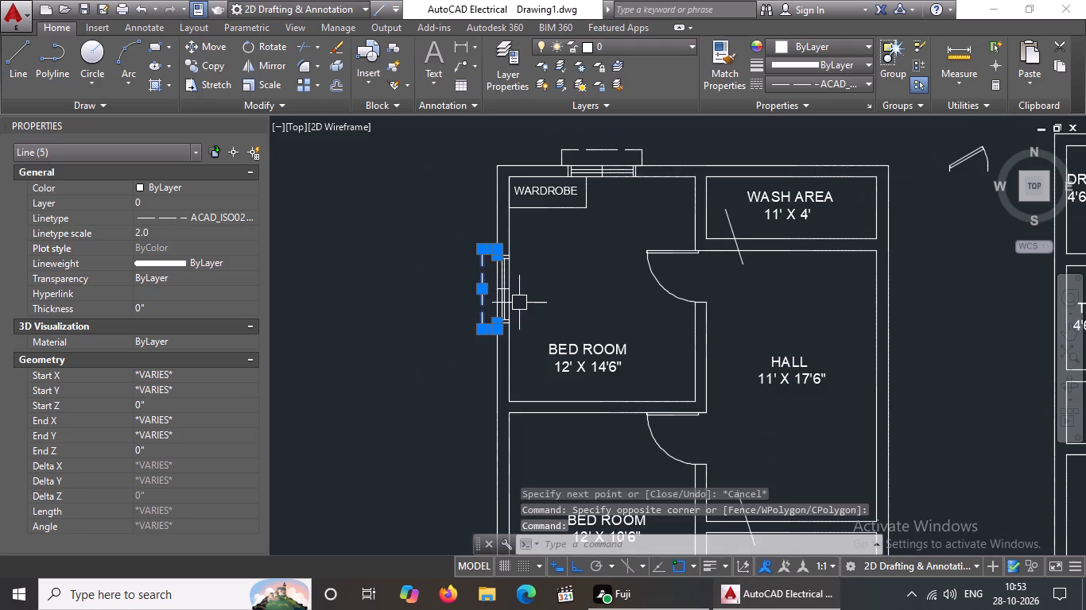
{"action": "key", "text": "Escape"}
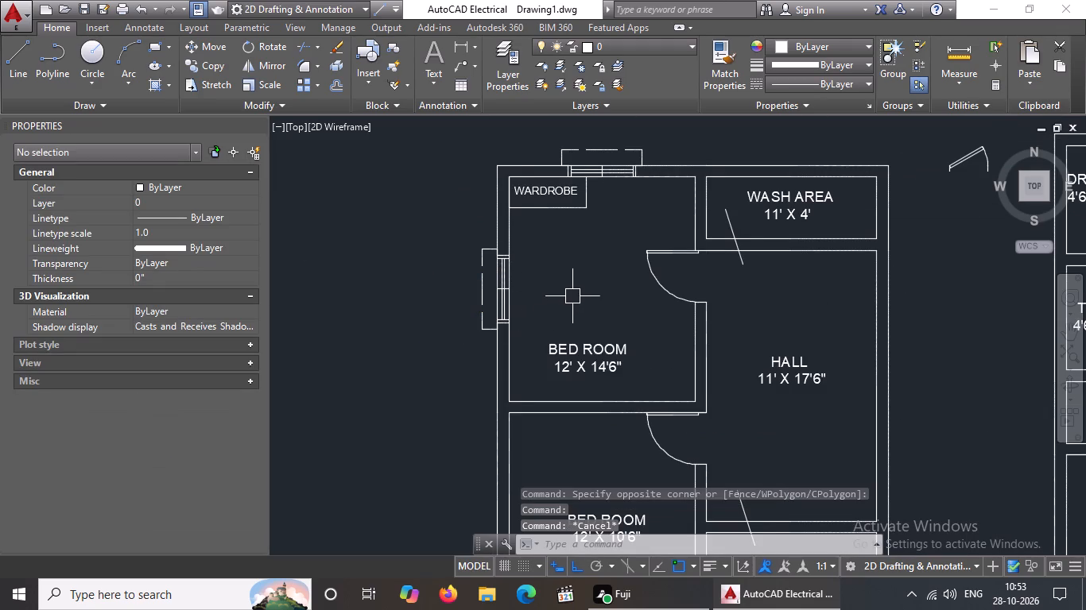
Open DesignCenter, close the Properties palette, and display the blocks of Home - Space Planner.dwg.
{"action": "middle_click_drag", "start_coordinate": [572, 296], "coordinate": [487, 253]}
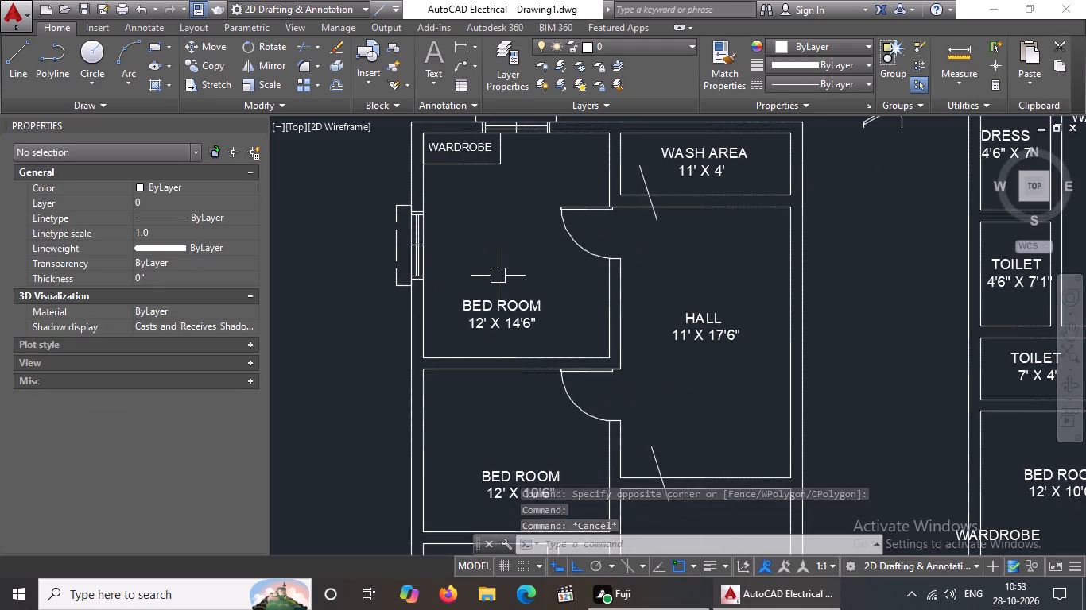
{"action": "scroll", "coordinate": [498, 276], "scroll_direction": "down", "scroll_amount": 2}
{"action": "scroll", "coordinate": [506, 277], "scroll_direction": "up", "scroll_amount": 2}
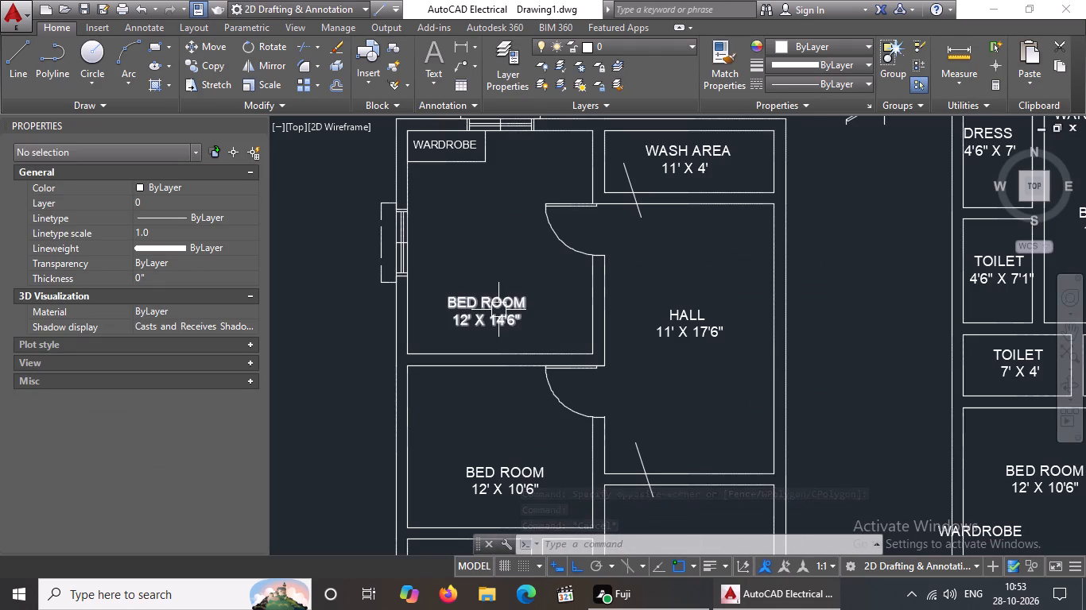
{"action": "type", "text": "DC"}
{"action": "key", "text": "space"}
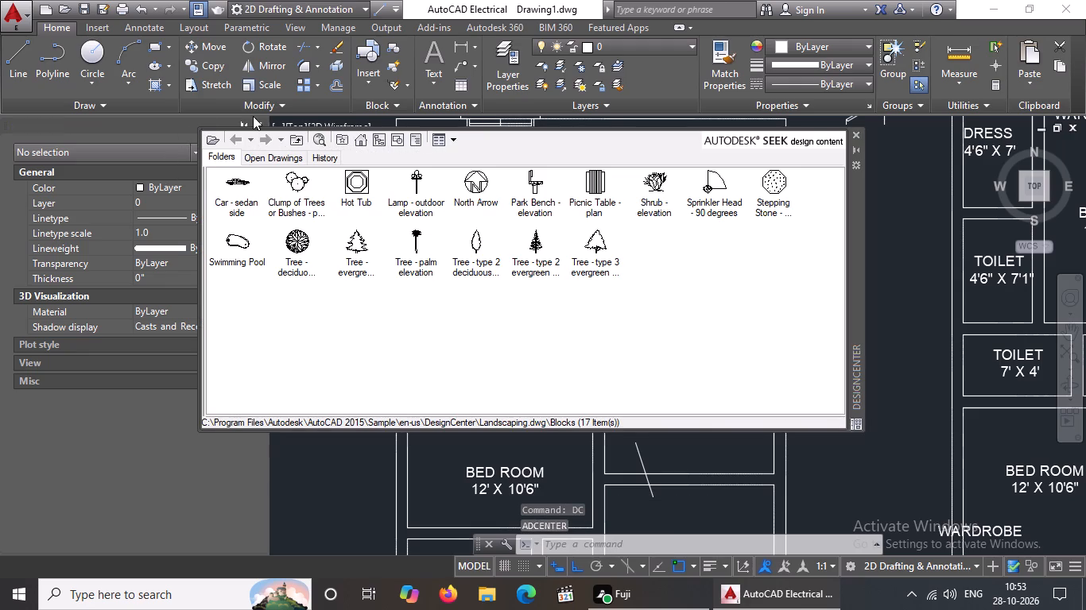
{"action": "left_click", "coordinate": [259, 121]}
{"action": "left_click", "coordinate": [257, 123]}
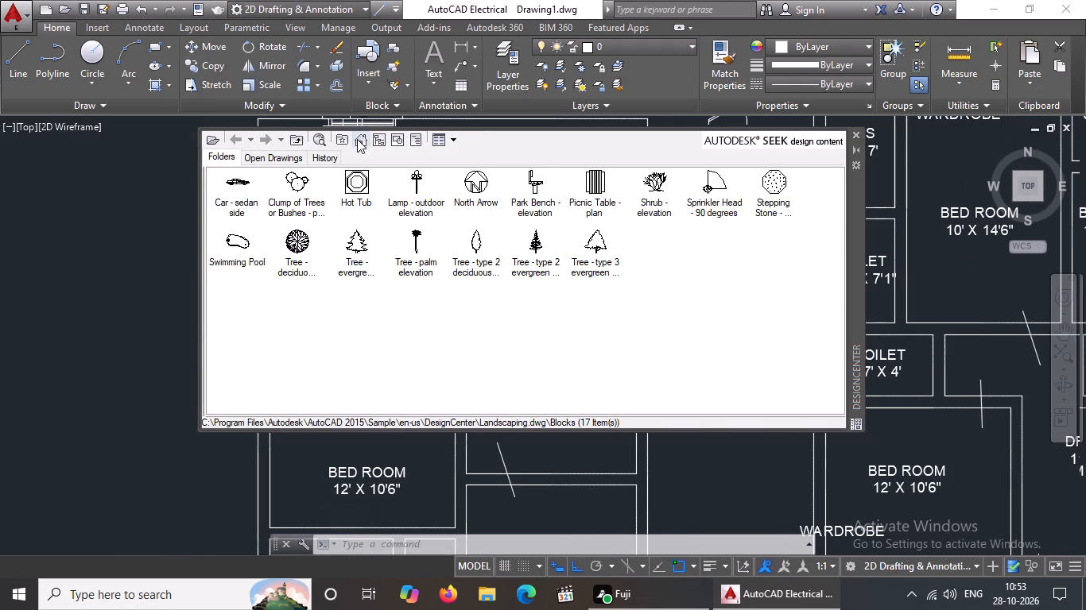
{"action": "left_click_drag", "start_coordinate": [358, 139], "coordinate": [361, 146]}
{"action": "double_click", "coordinate": [351, 189]}
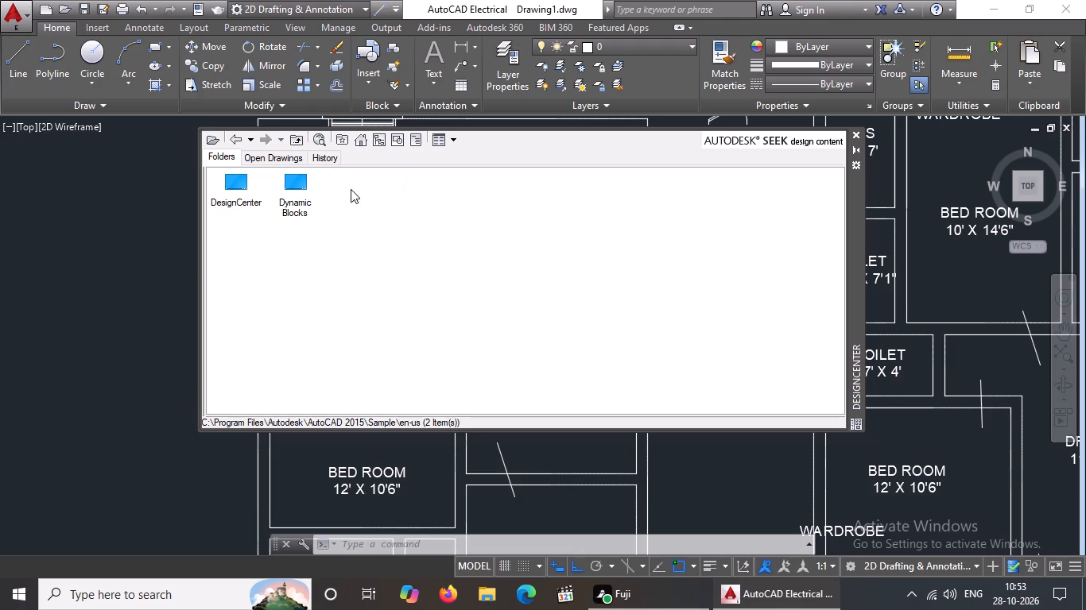
{"action": "double_click", "coordinate": [229, 189]}
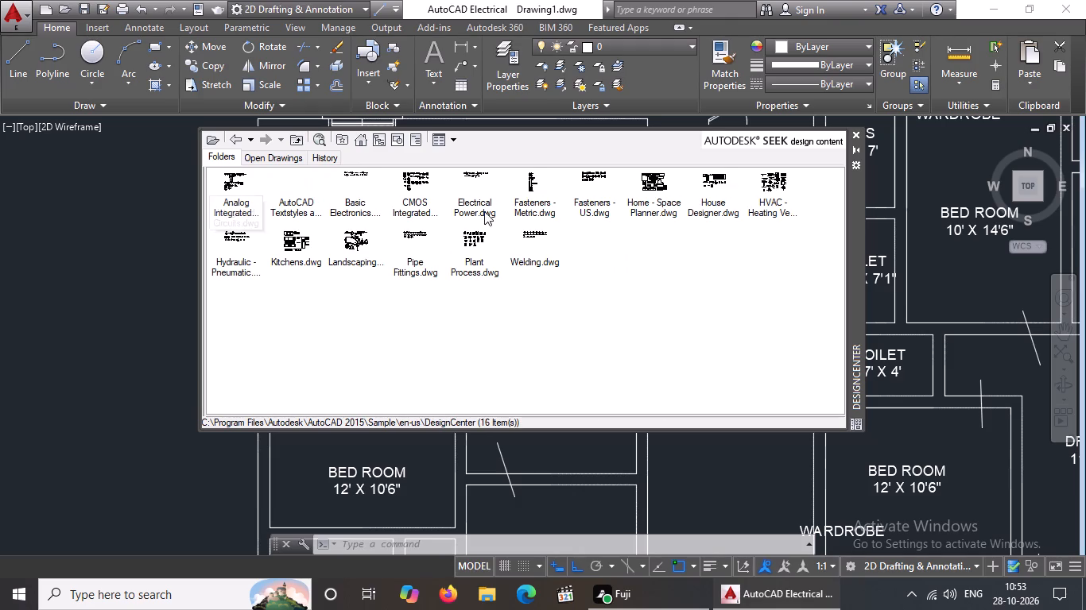
{"action": "double_click", "coordinate": [651, 207]}
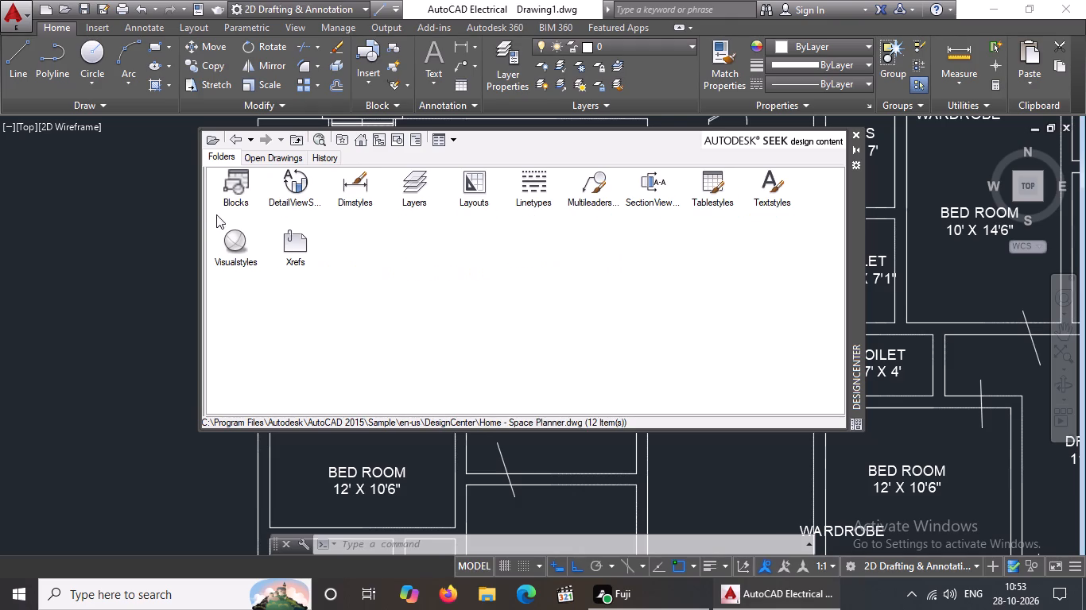
{"action": "double_click", "coordinate": [229, 181]}
Insert the Bed - Queen and Lamp - Table blocks outside the house's west wall and close DesignCenter.
{"action": "left_click_drag", "start_coordinate": [243, 186], "coordinate": [137, 238]}
{"action": "left_click_drag", "start_coordinate": [297, 245], "coordinate": [153, 211]}
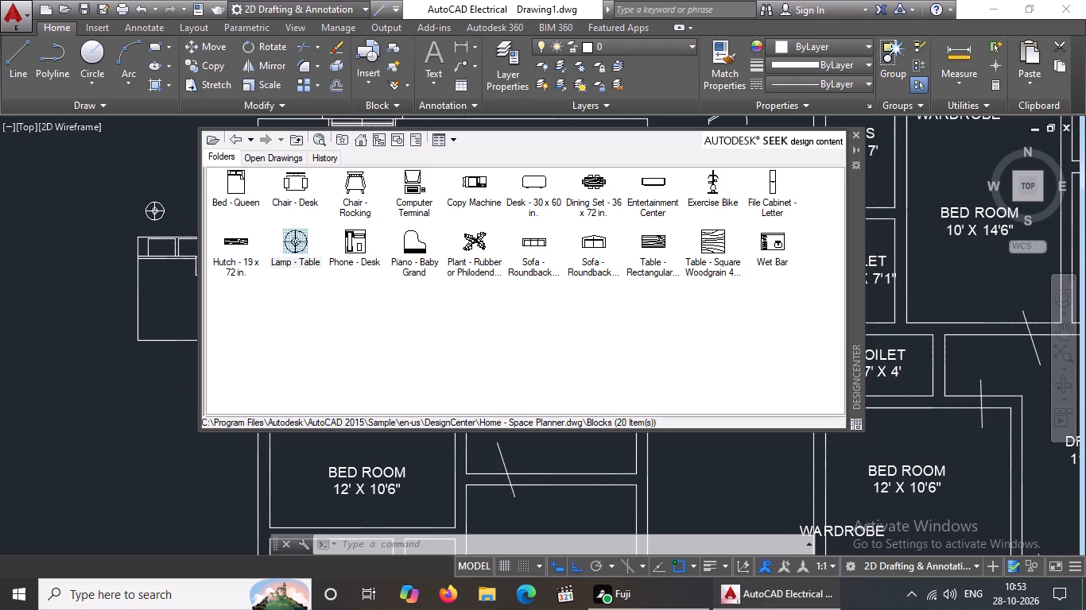
{"action": "left_click_drag", "start_coordinate": [153, 211], "coordinate": [149, 210]}
{"action": "left_click", "coordinate": [859, 135]}
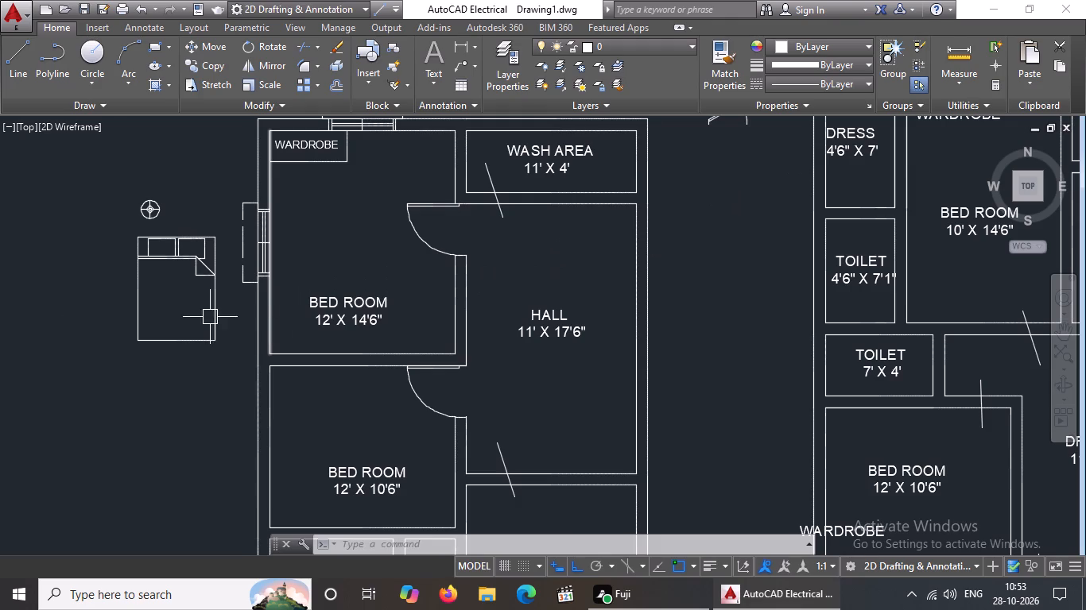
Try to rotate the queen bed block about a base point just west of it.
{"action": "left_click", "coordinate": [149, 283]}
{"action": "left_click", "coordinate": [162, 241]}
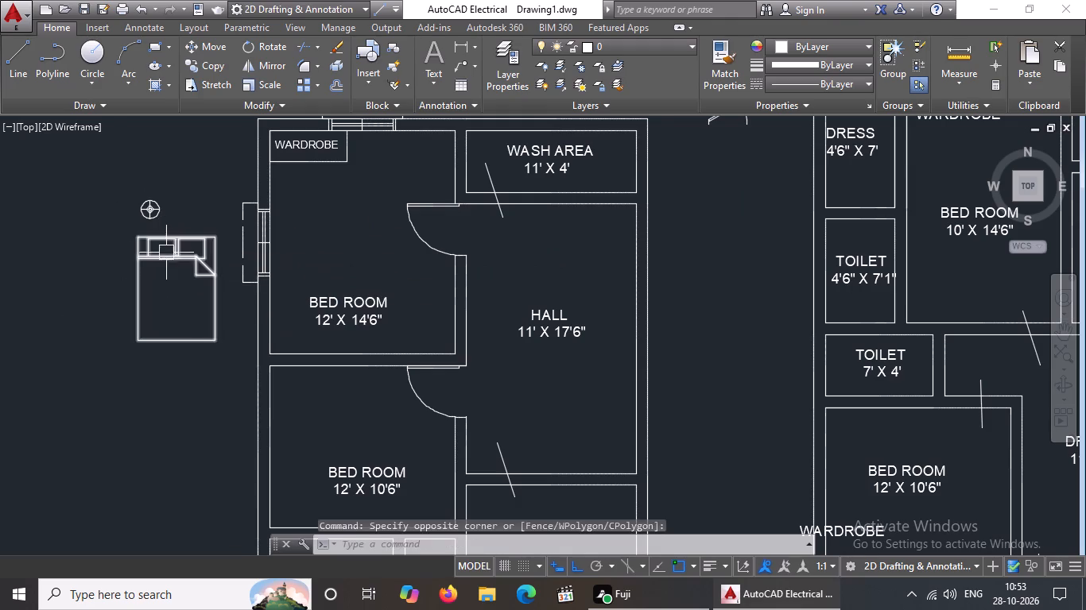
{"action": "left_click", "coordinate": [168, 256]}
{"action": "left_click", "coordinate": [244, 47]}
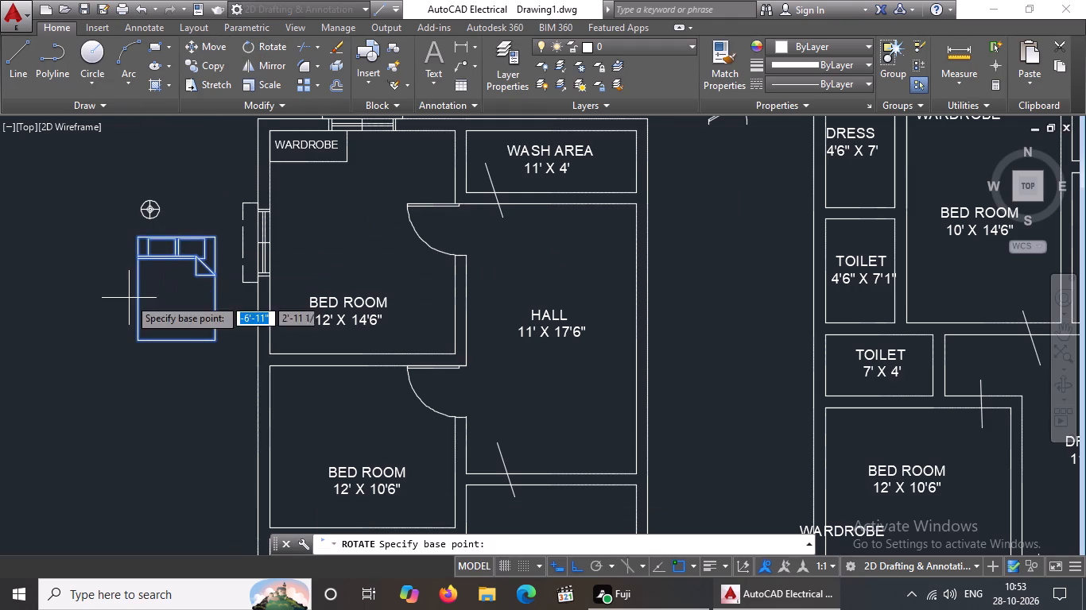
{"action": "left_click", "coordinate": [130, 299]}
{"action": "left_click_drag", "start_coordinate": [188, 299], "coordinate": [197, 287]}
Rotate the queen bed block 90° counterclockwise about a point inside it, so its pillows face west.
{"action": "left_click", "coordinate": [184, 266]}
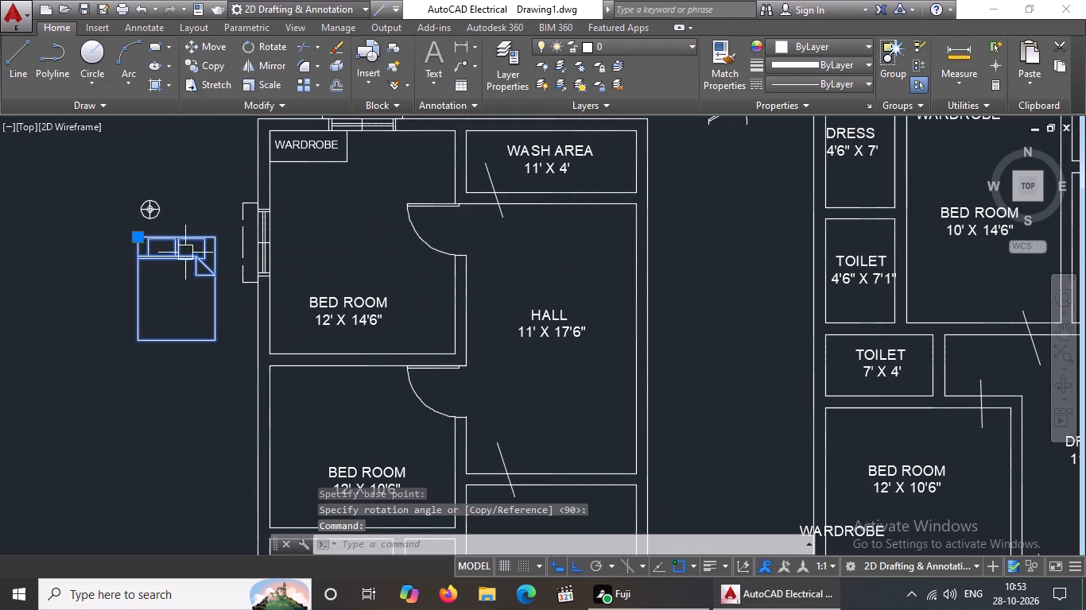
{"action": "left_click", "coordinate": [273, 41]}
{"action": "left_click", "coordinate": [177, 288]}
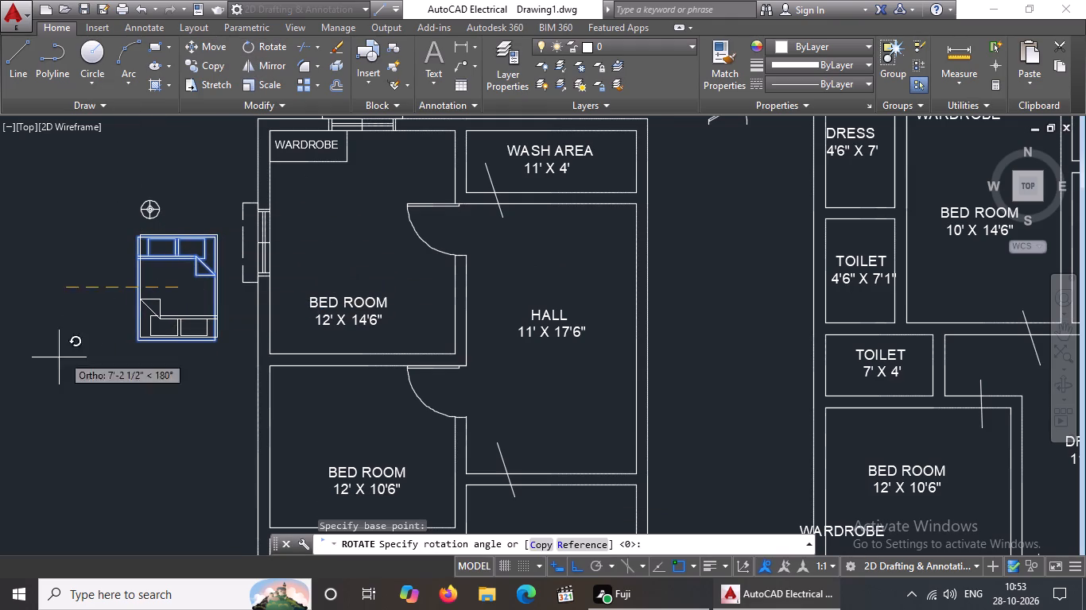
{"action": "left_click", "coordinate": [130, 189]}
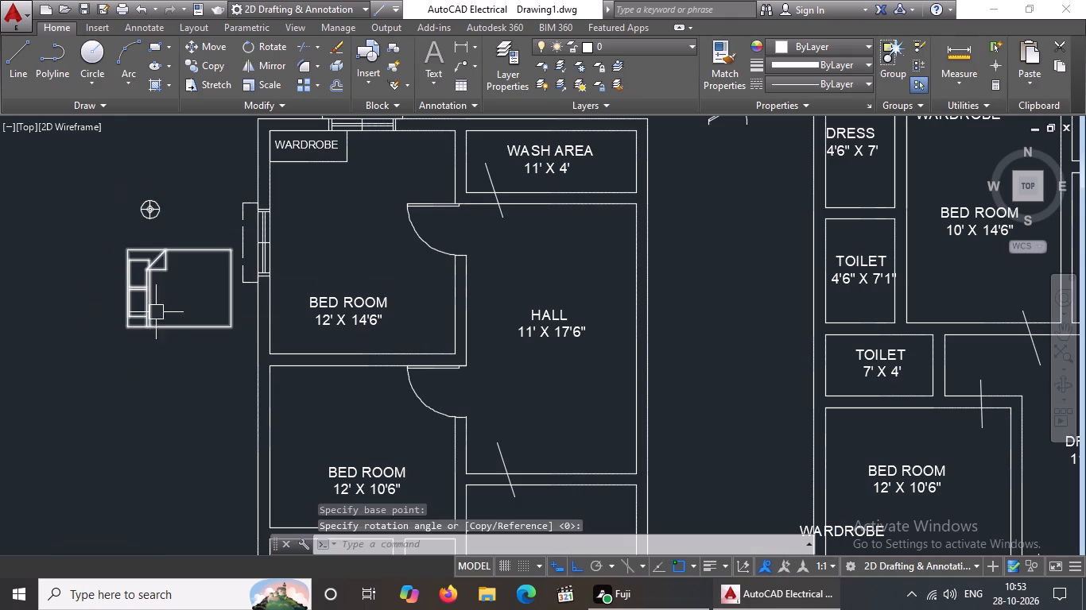
Move the BED ROOM 12' X 14'6" label about 4'-2" east within its room to clear space for the bed.
{"action": "scroll", "coordinate": [314, 303], "scroll_direction": "down", "scroll_amount": 1}
{"action": "left_click", "coordinate": [333, 308]}
{"action": "left_click", "coordinate": [314, 302]}
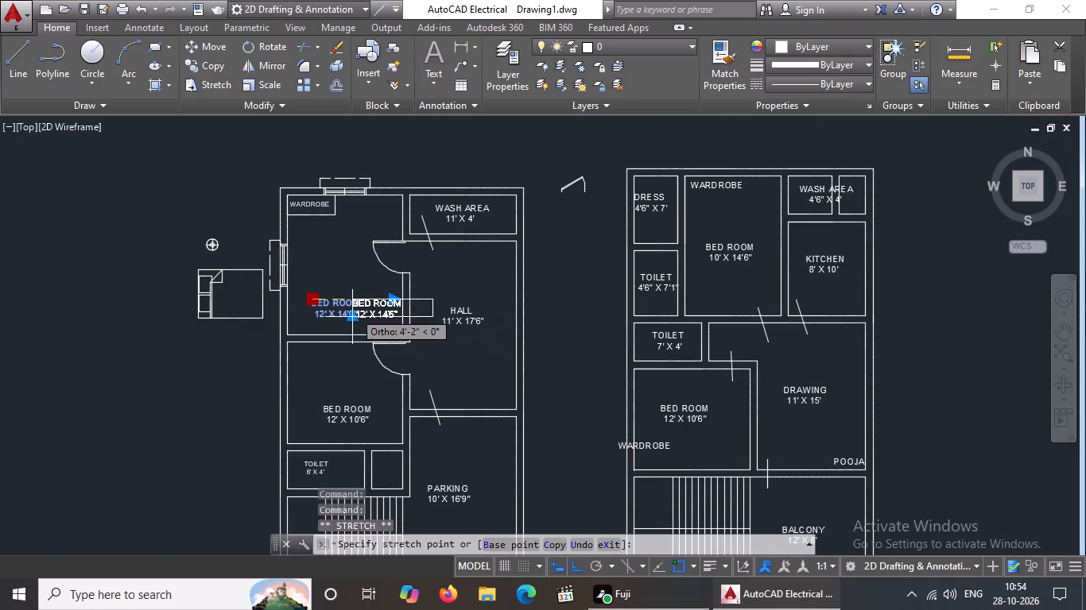
{"action": "left_click", "coordinate": [353, 319]}
Move the queen bed block into the 12' X 14'6" bedroom, with its head flush against the west wall by the window.
{"action": "left_click", "coordinate": [219, 294]}
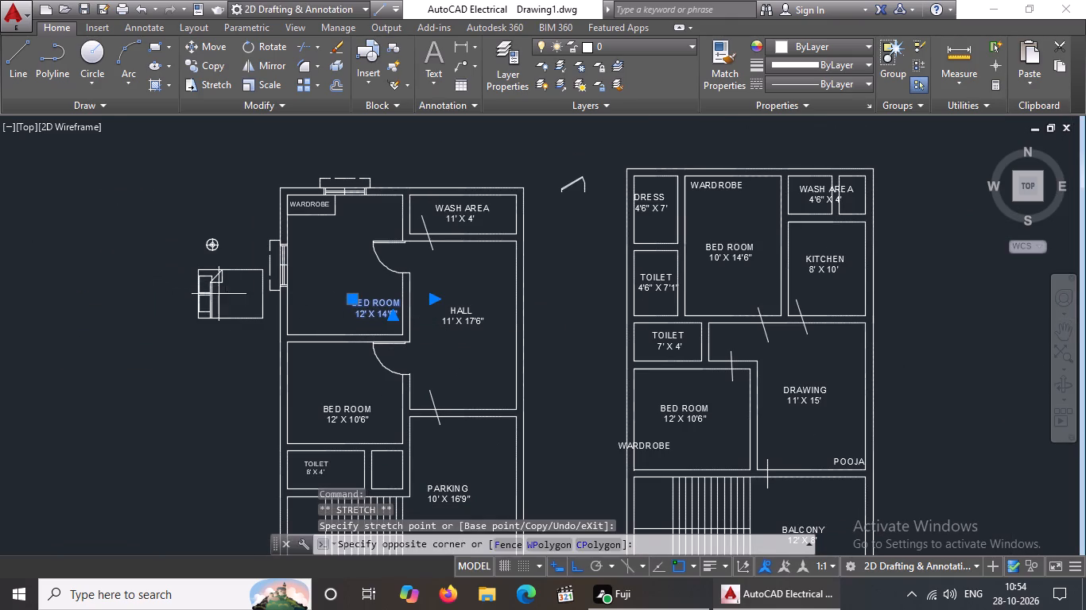
{"action": "left_click", "coordinate": [198, 303]}
{"action": "left_click", "coordinate": [196, 318]}
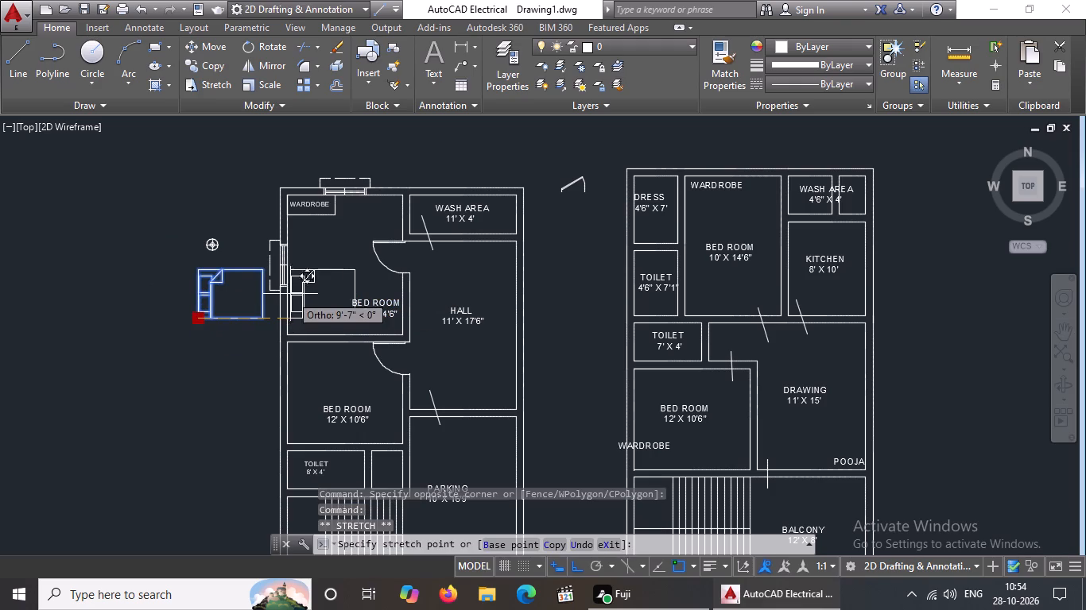
{"action": "left_click", "coordinate": [575, 559]}
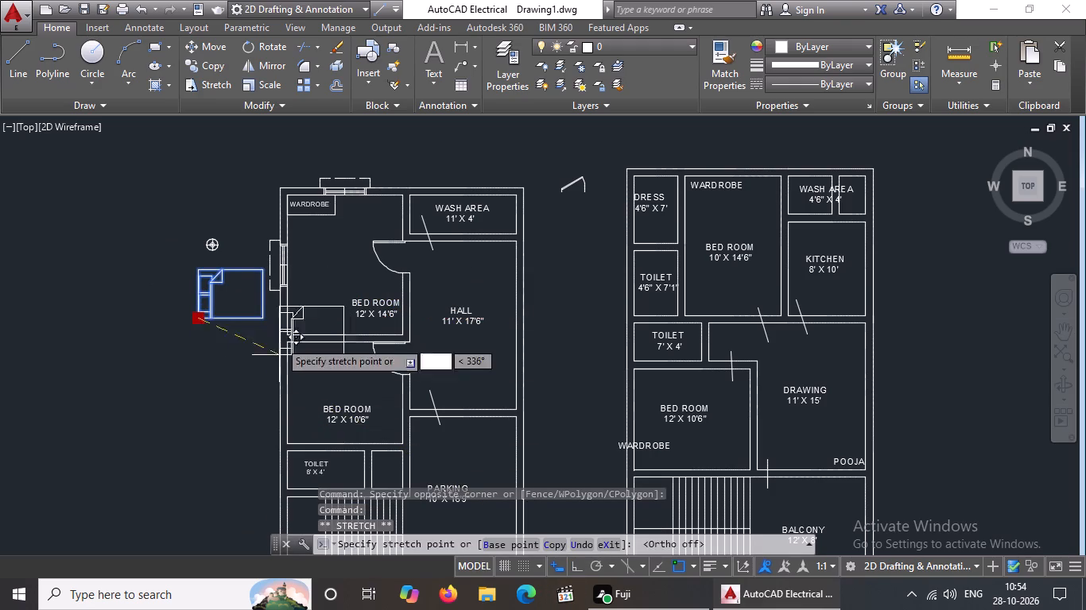
{"action": "scroll", "coordinate": [259, 261], "scroll_direction": "up", "scroll_amount": 2}
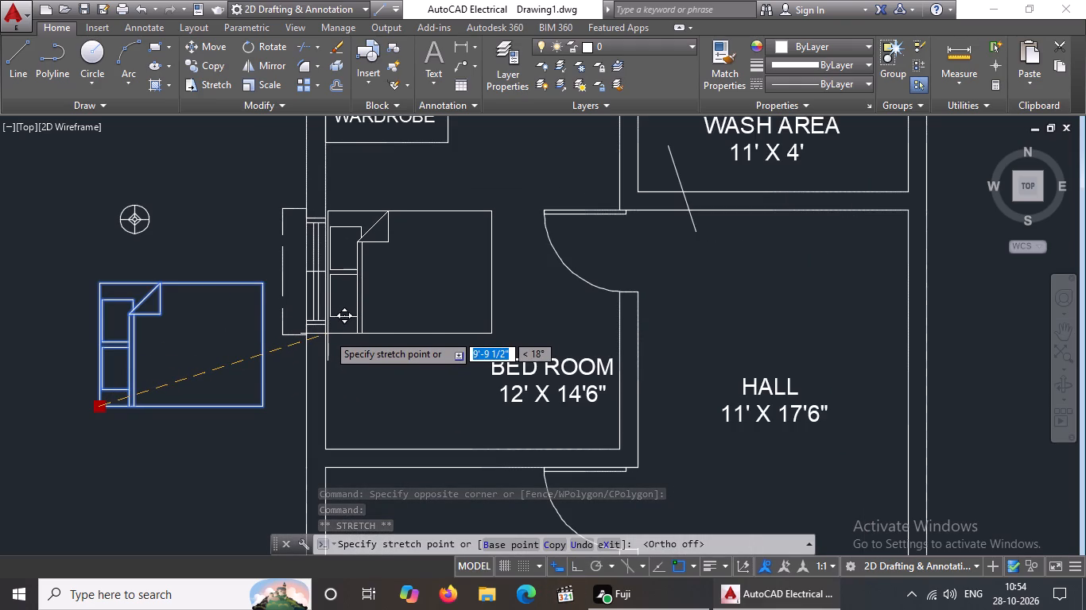
{"action": "left_click", "coordinate": [328, 334]}
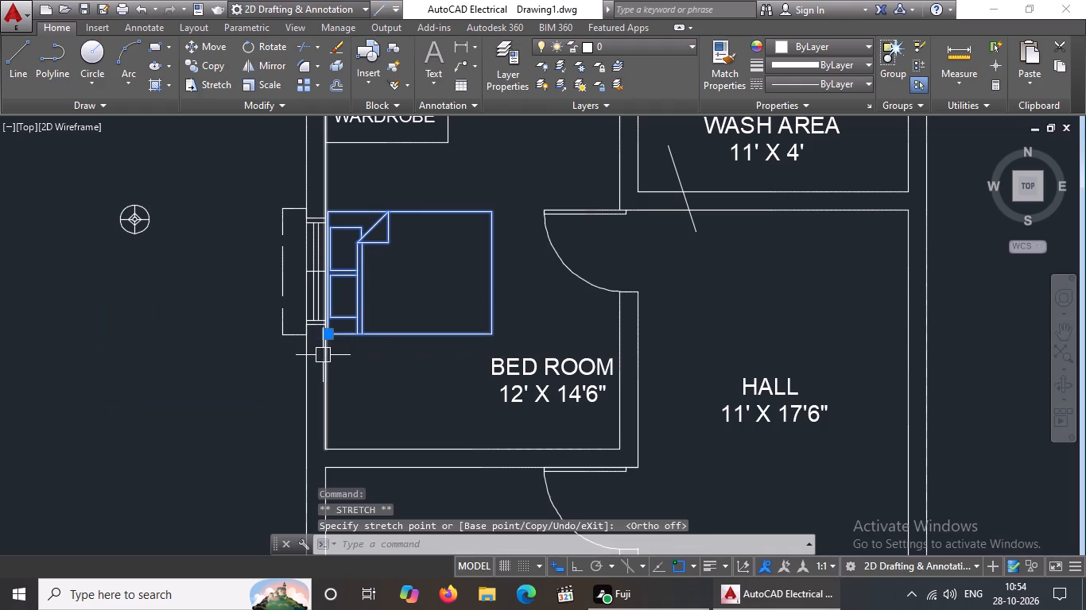
{"action": "scroll", "coordinate": [351, 344], "scroll_direction": "up", "scroll_amount": 2}
{"action": "left_click", "coordinate": [289, 321]}
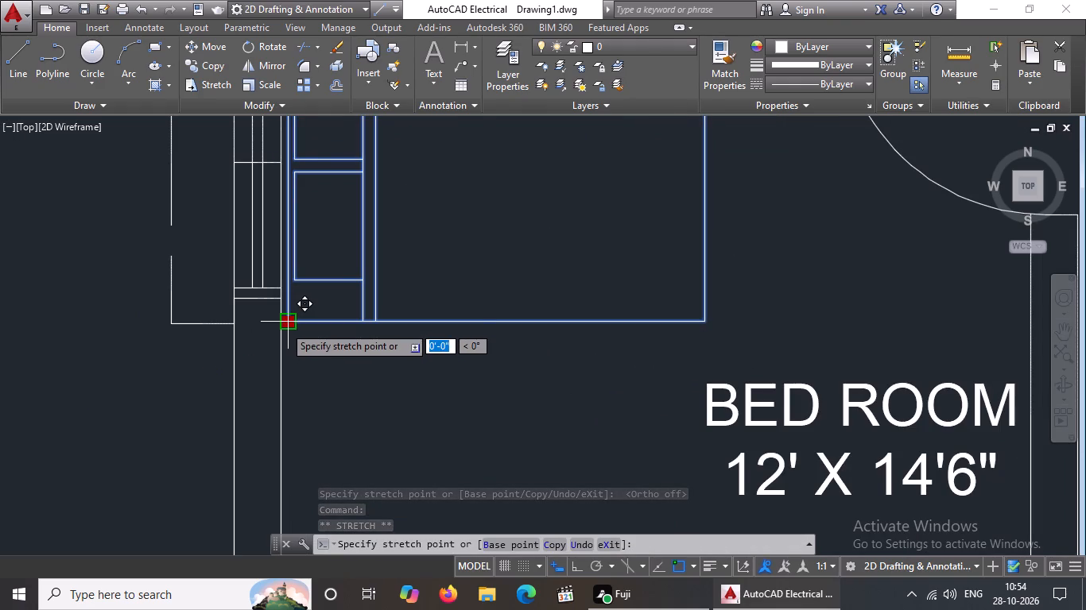
{"action": "scroll", "coordinate": [283, 325], "scroll_direction": "up", "scroll_amount": 2}
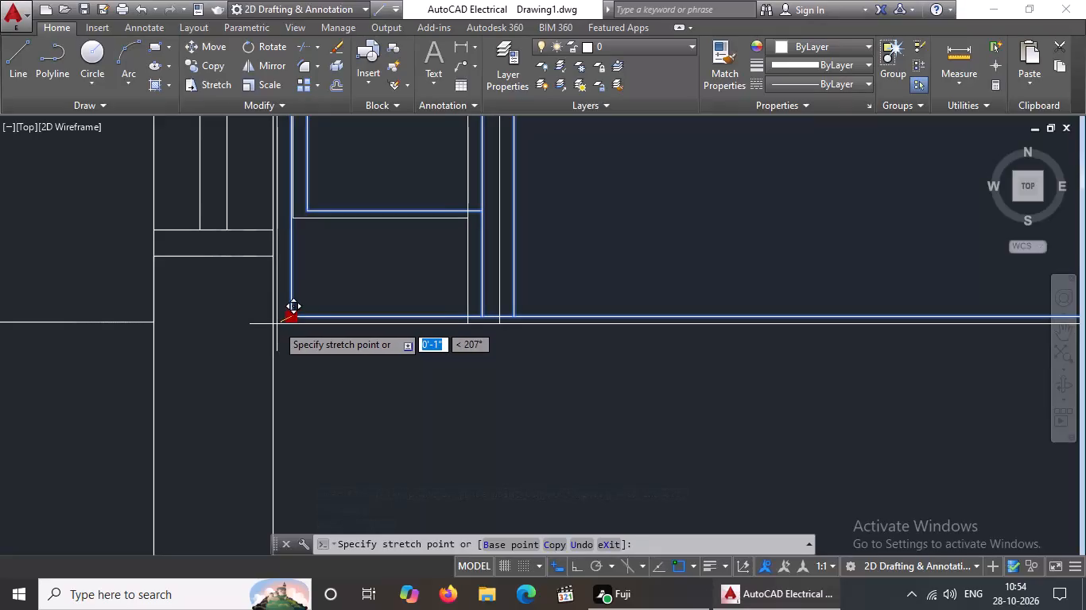
{"action": "left_click", "coordinate": [277, 324]}
{"action": "scroll", "coordinate": [290, 320], "scroll_direction": "down", "scroll_amount": 4}
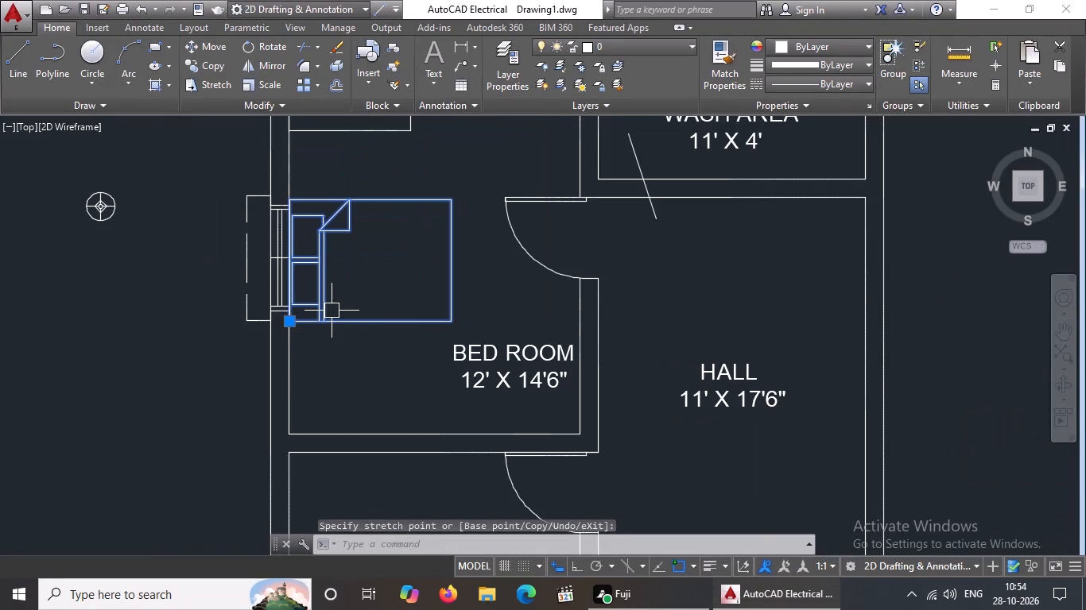
{"action": "key", "text": "Escape"}
Move the table lamp block into the bedroom, between the wardrobe and the pillow end of the bed.
{"action": "left_click", "coordinate": [104, 197]}
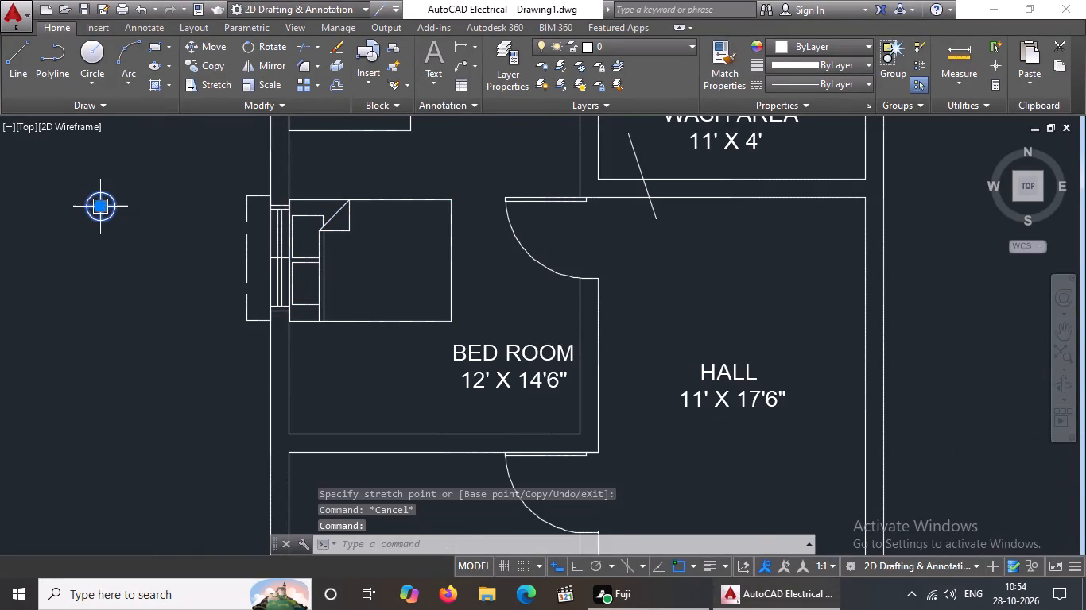
{"action": "left_click_drag", "start_coordinate": [98, 206], "coordinate": [111, 201]}
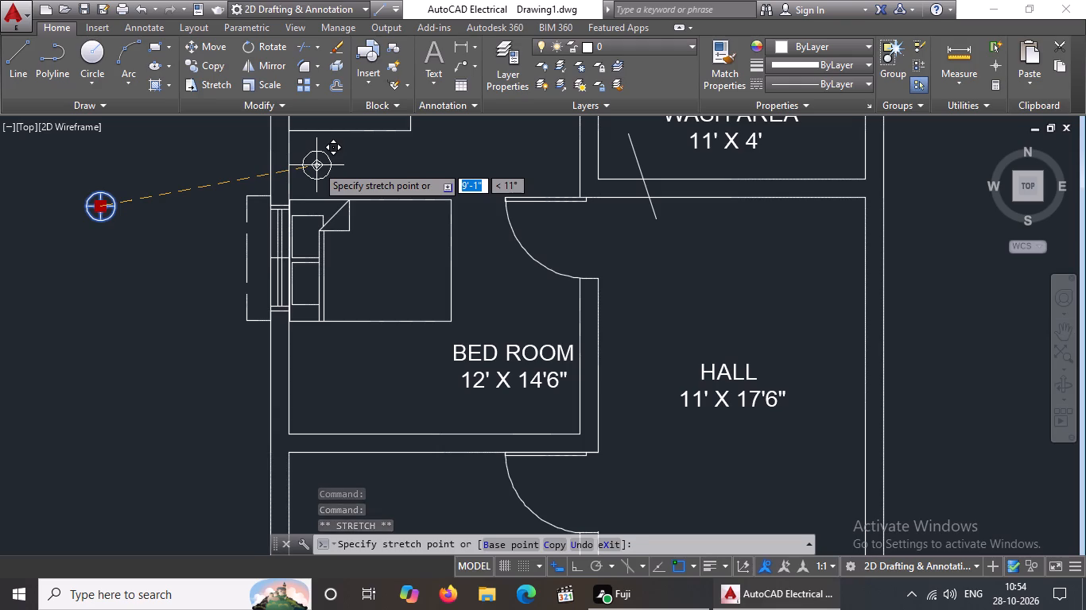
{"action": "left_click", "coordinate": [316, 165]}
{"action": "key", "text": "Escape"}
Copy the table lamp about 7'-11 1/2" straight south, to the other side of the bed's pillow end.
{"action": "left_click", "coordinate": [313, 159]}
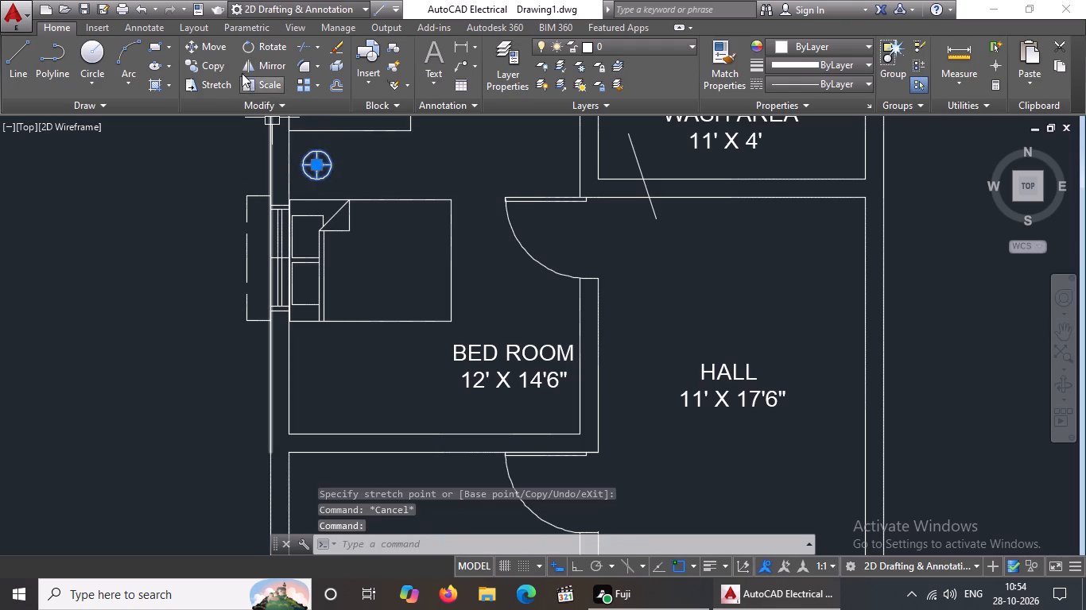
{"action": "left_click", "coordinate": [215, 68]}
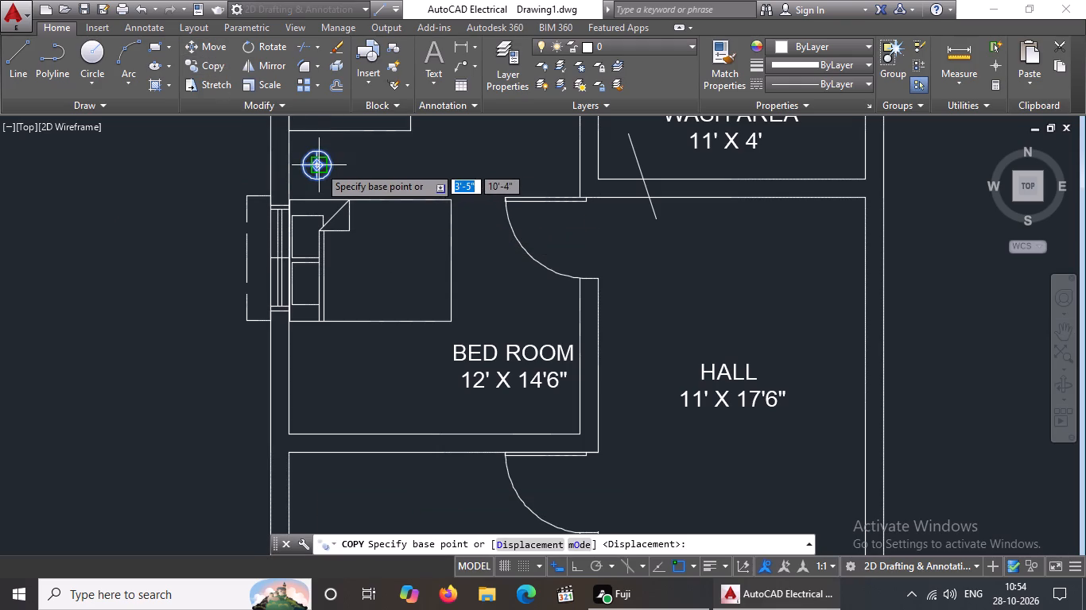
{"action": "left_click", "coordinate": [316, 168]}
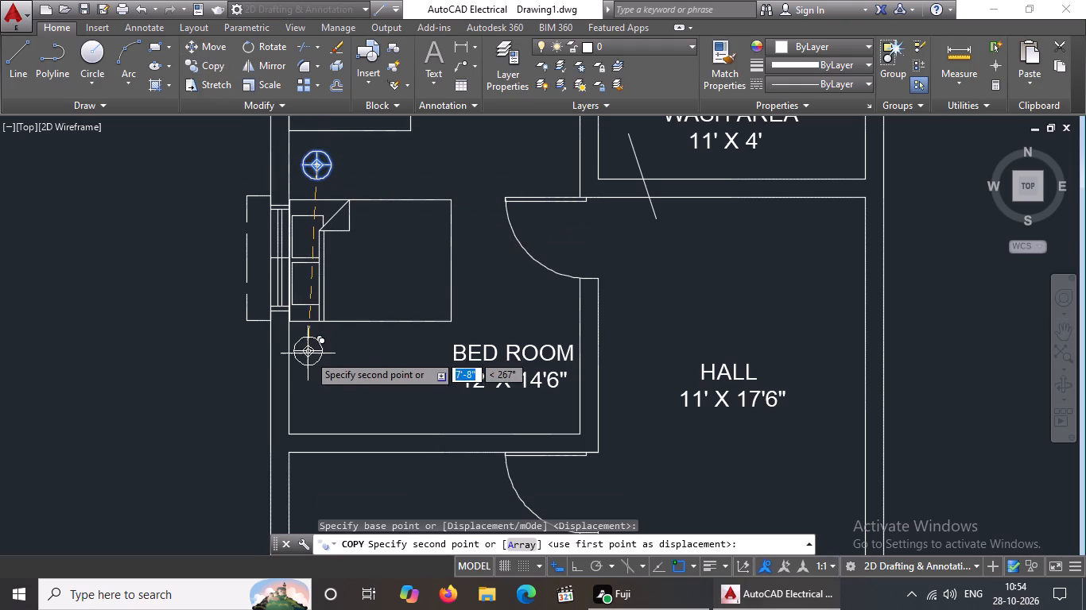
{"action": "left_click", "coordinate": [578, 563]}
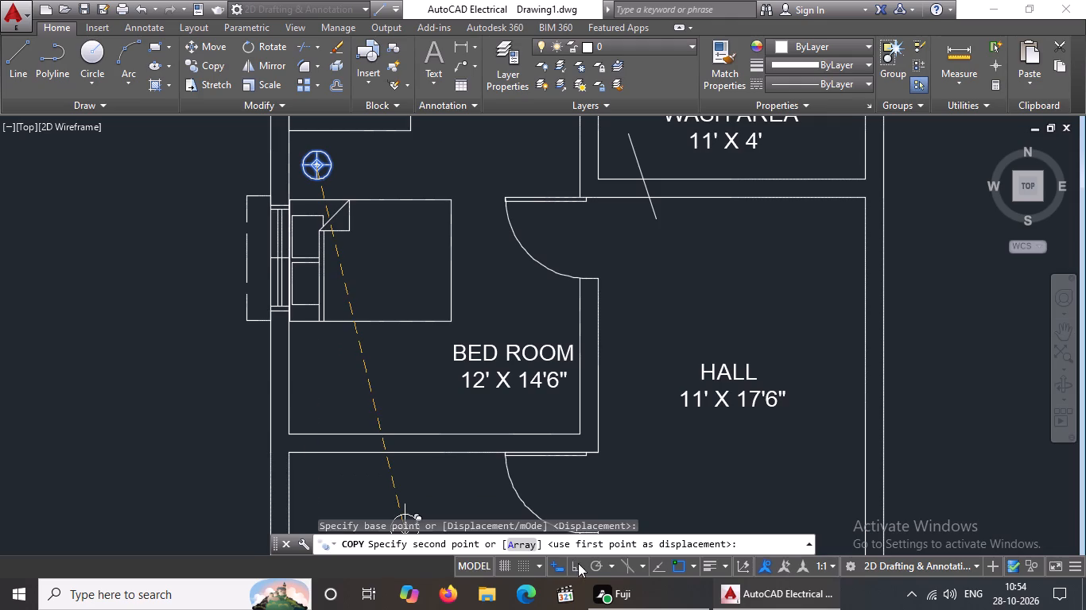
{"action": "left_click", "coordinate": [327, 358]}
{"action": "scroll", "coordinate": [471, 361], "scroll_direction": "down", "scroll_amount": 1}
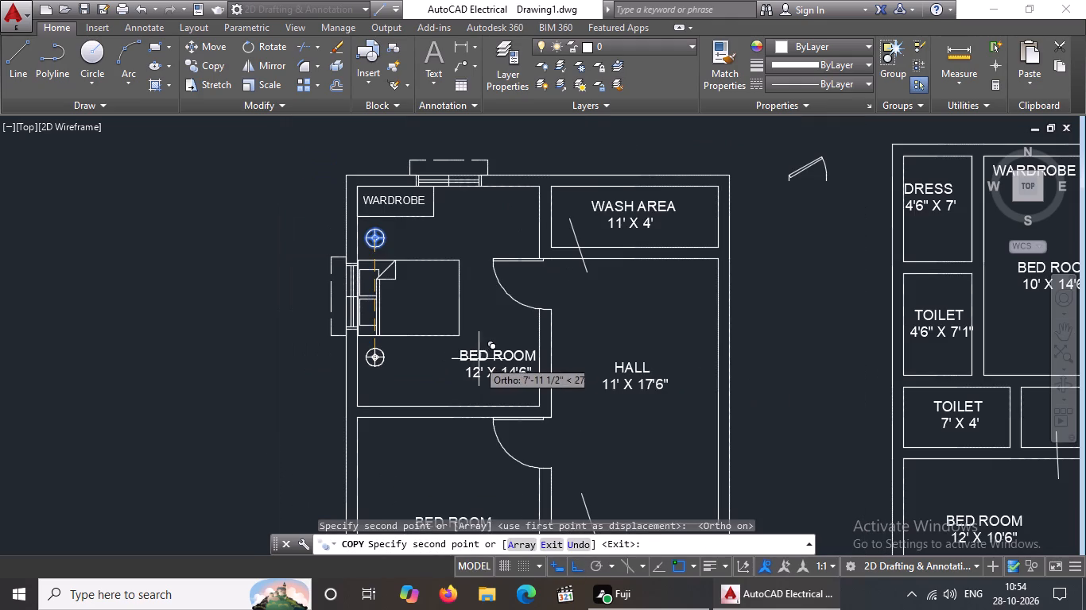
{"action": "key", "text": "Escape"}
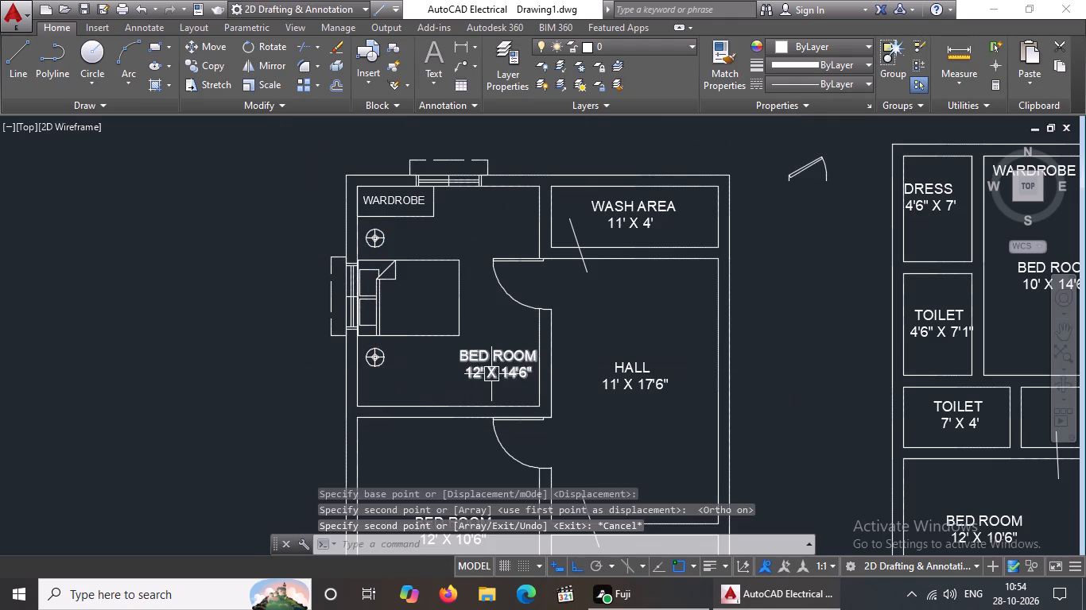
Move the BED ROOM 12' X 14'6" label about 2'-4 1/2" west within its room.
{"action": "left_click", "coordinate": [493, 372]}
{"action": "left_click", "coordinate": [460, 347]}
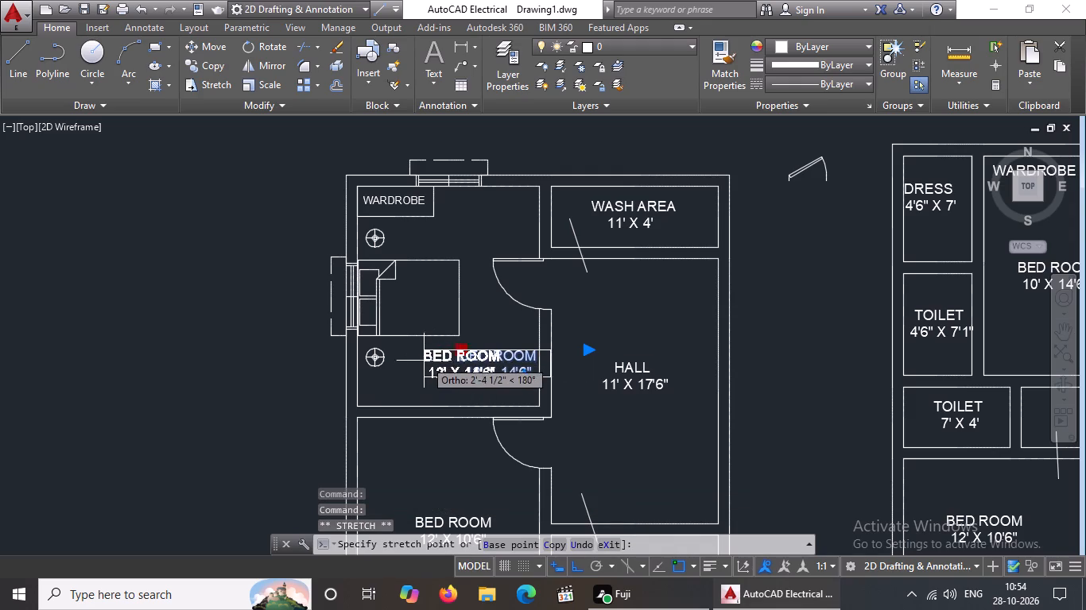
{"action": "left_click", "coordinate": [422, 361]}
{"action": "key", "text": "Escape"}
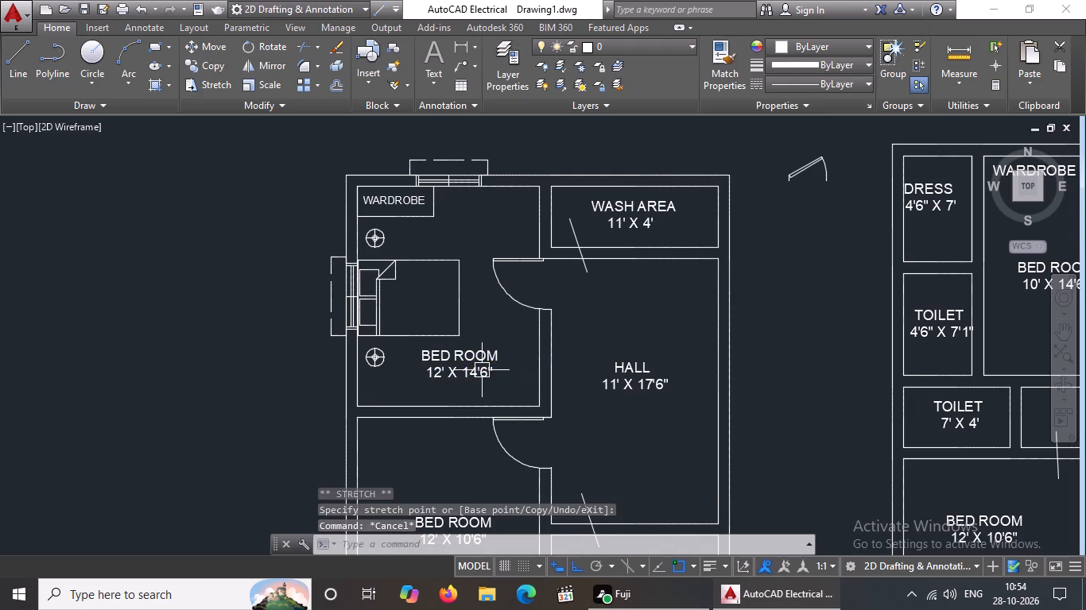
Set the spare door block between the two floor plans to Open 90º.
{"action": "scroll", "coordinate": [495, 315], "scroll_direction": "down", "scroll_amount": 1}
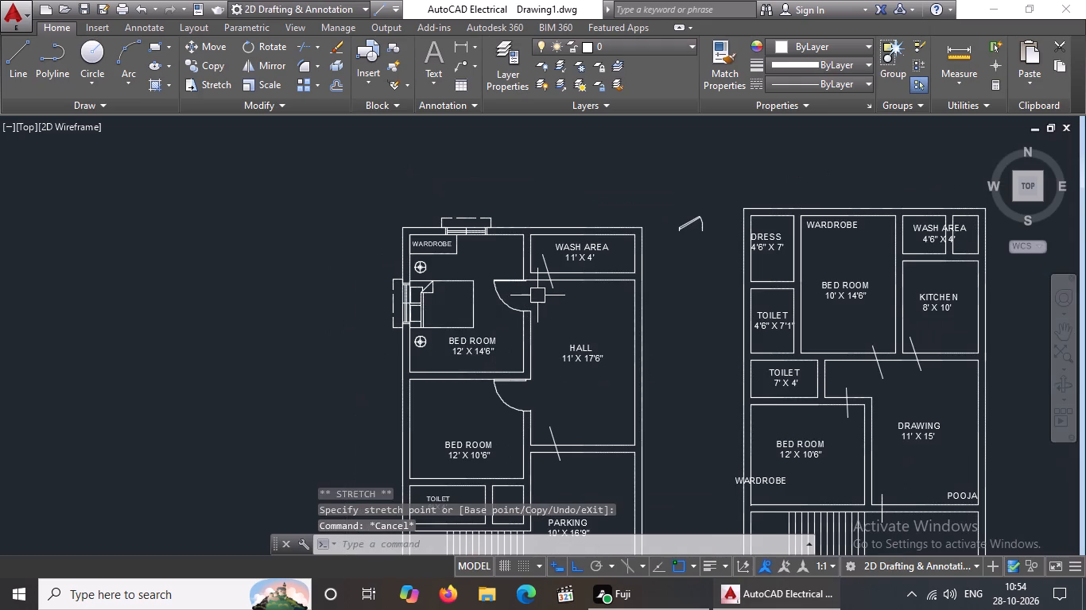
{"action": "middle_click_drag", "start_coordinate": [536, 295], "coordinate": [509, 311]}
{"action": "middle_click_drag", "start_coordinate": [491, 319], "coordinate": [484, 323]}
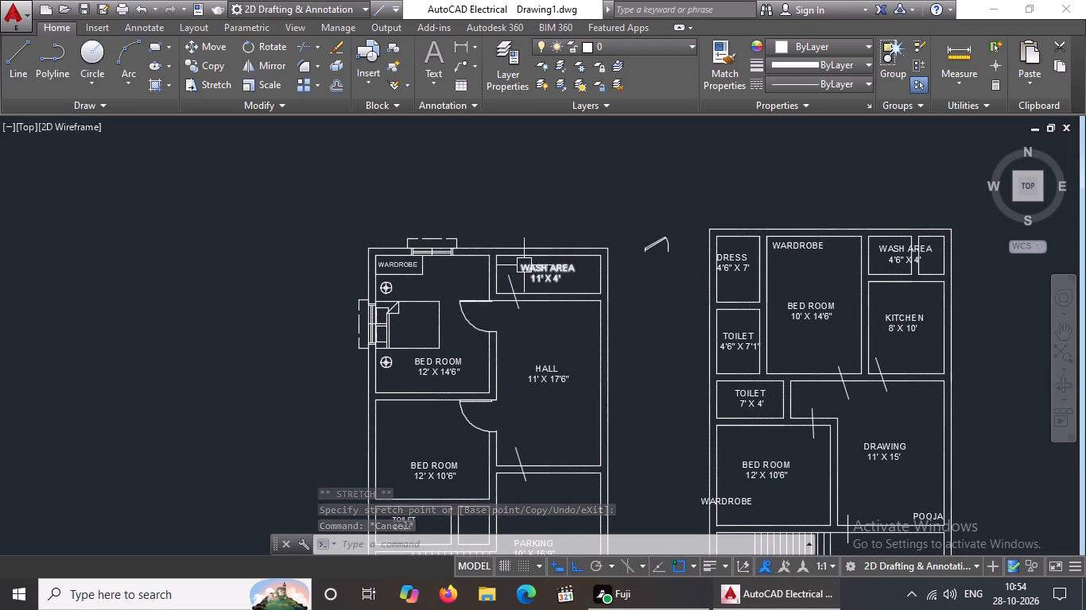
{"action": "scroll", "coordinate": [524, 265], "scroll_direction": "up", "scroll_amount": 2}
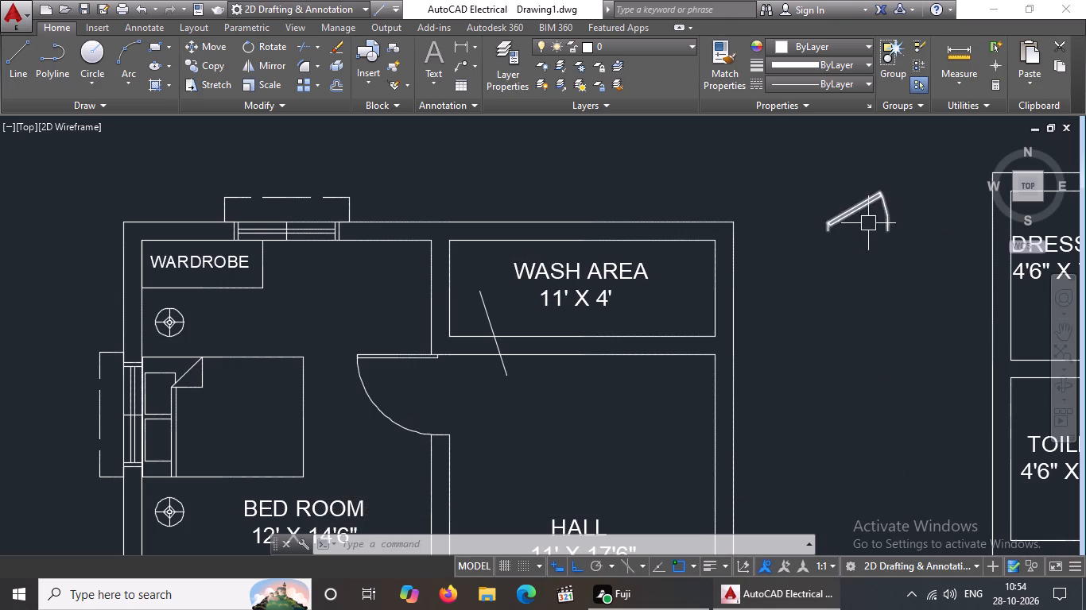
{"action": "left_click", "coordinate": [855, 219]}
{"action": "left_click", "coordinate": [822, 195]}
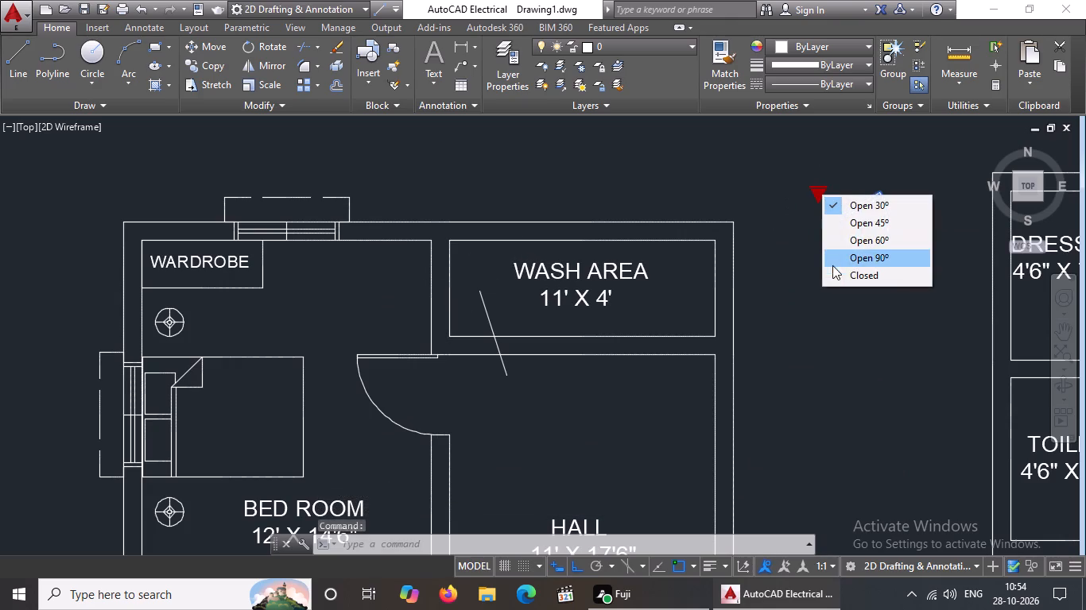
{"action": "left_click", "coordinate": [859, 257]}
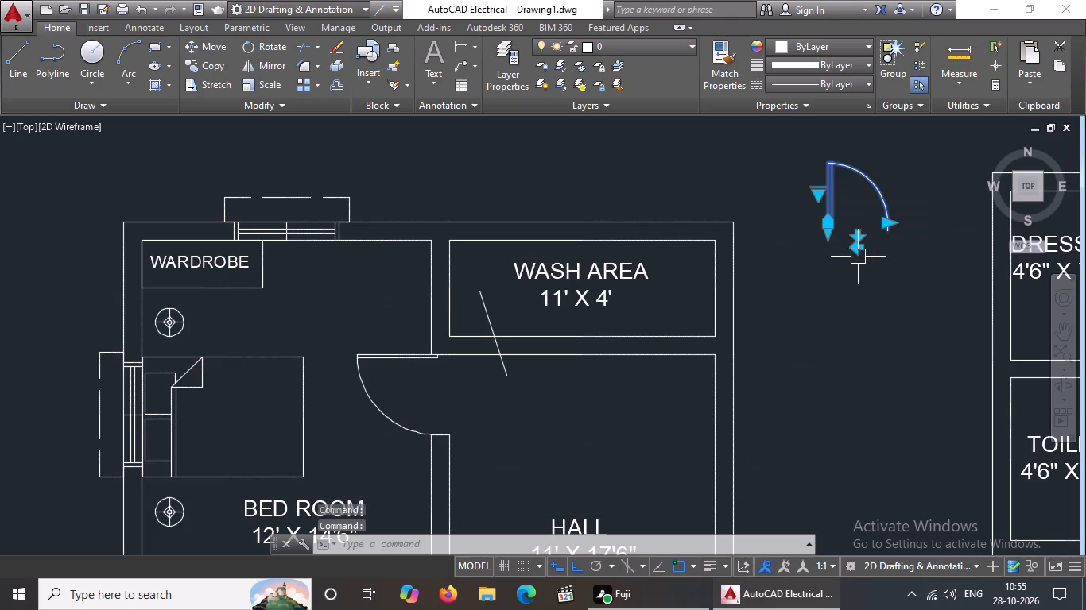
Rotate the spare door block 90° clockwise about a point beside its leaf, so the leaf lies horizontal.
{"action": "left_click", "coordinate": [847, 194]}
{"action": "left_click", "coordinate": [827, 207]}
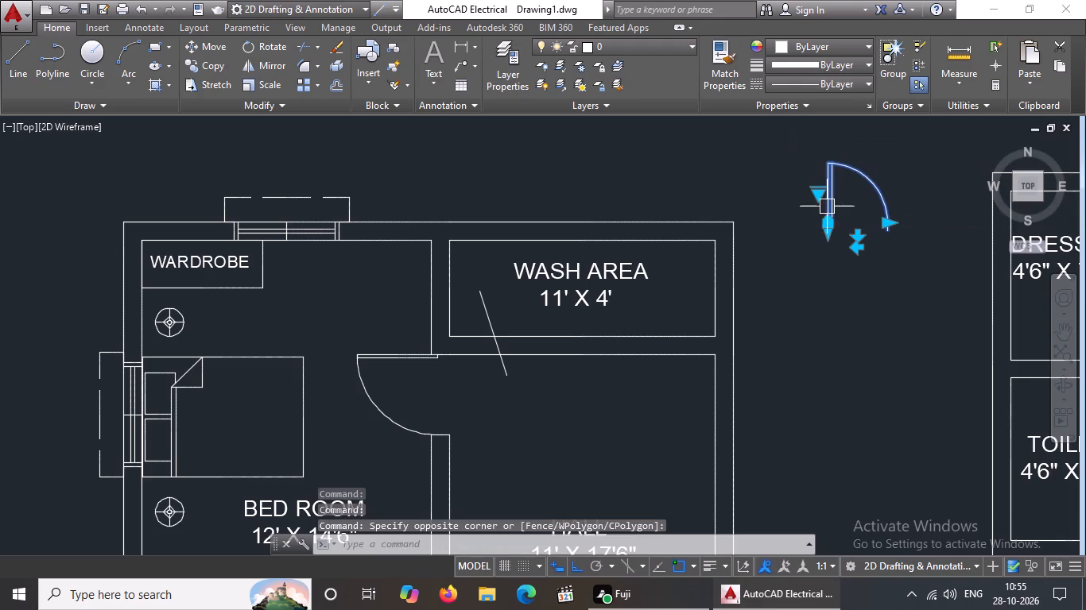
{"action": "left_click", "coordinate": [254, 38]}
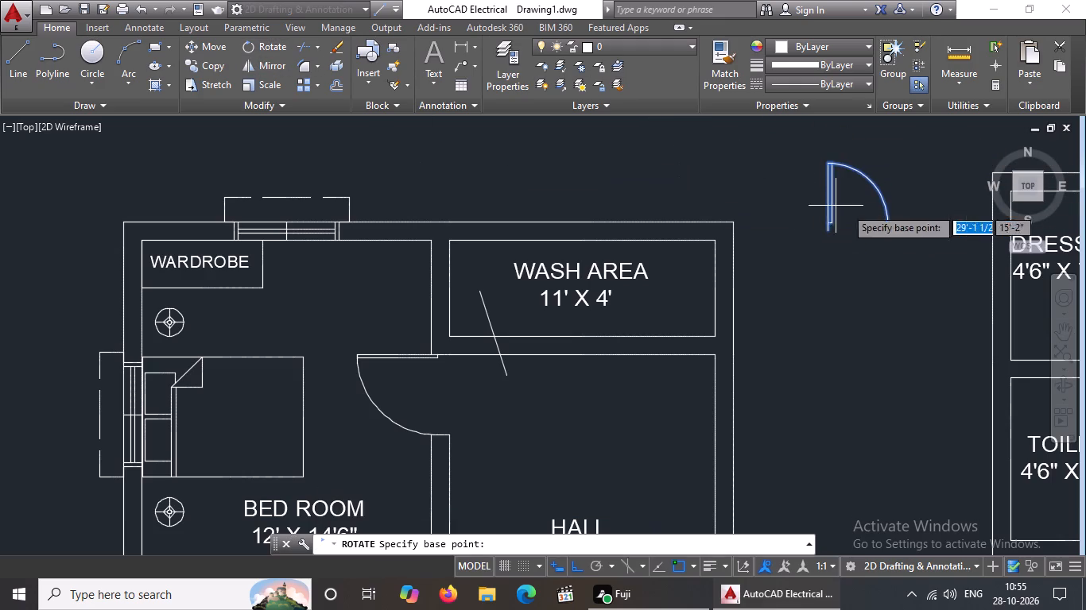
{"action": "left_click", "coordinate": [841, 201]}
{"action": "left_click", "coordinate": [808, 321]}
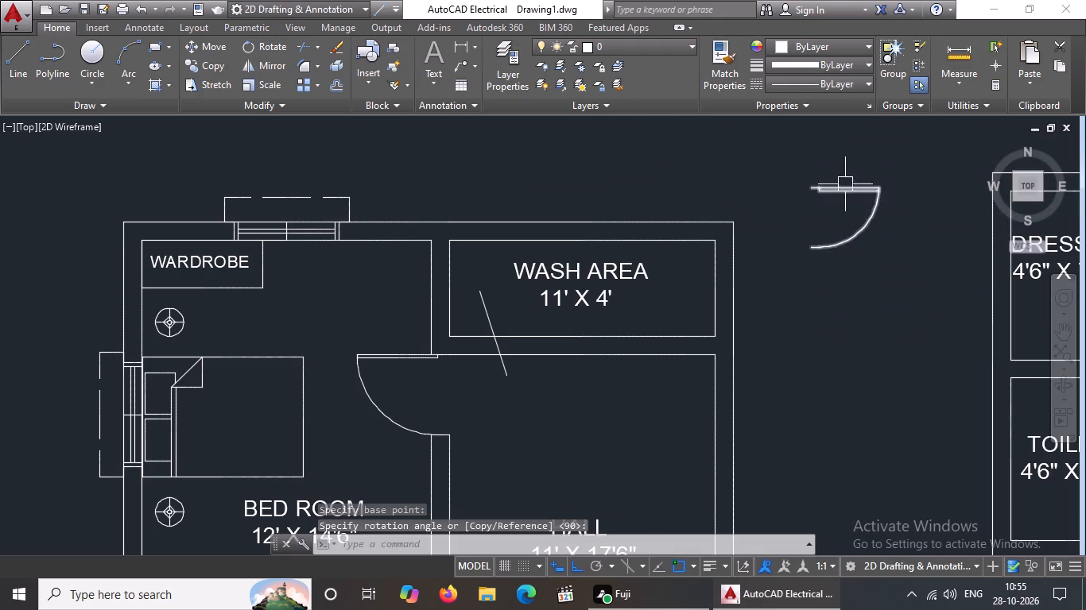
Flip the spare door block so its leaf lies on the south side and its swing arc faces north.
{"action": "left_click", "coordinate": [849, 200]}
{"action": "left_click", "coordinate": [849, 192]}
{"action": "left_click", "coordinate": [849, 191]}
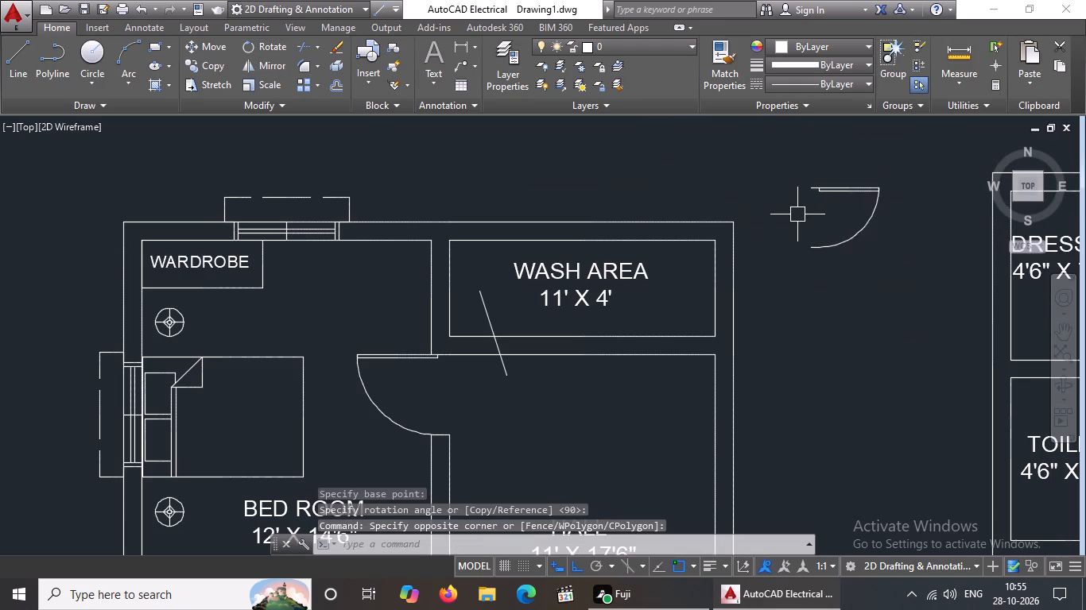
{"action": "left_click", "coordinate": [833, 187]}
{"action": "left_click", "coordinate": [794, 218]}
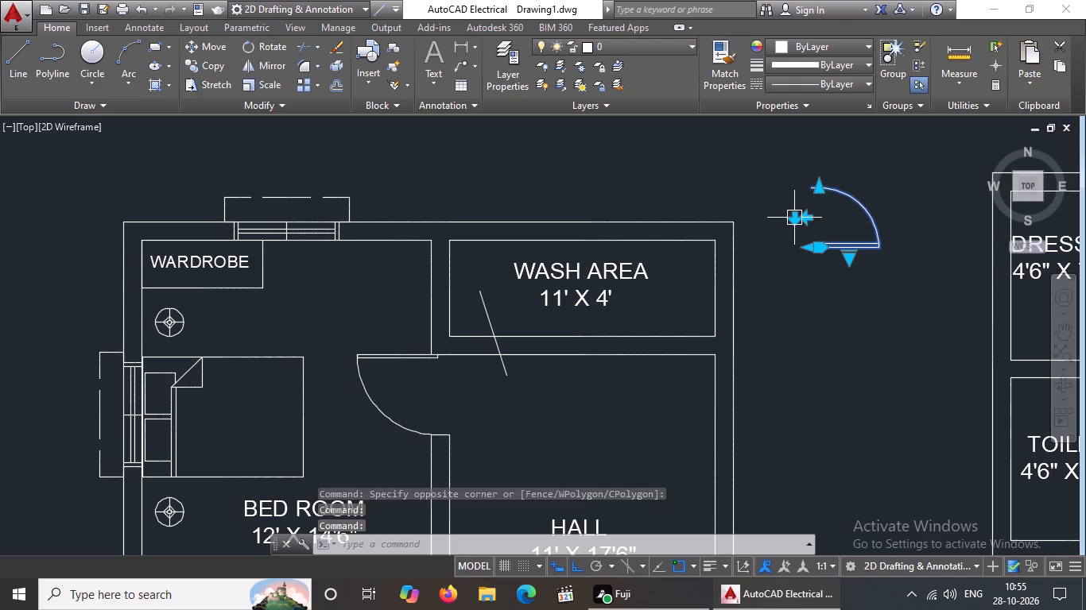
{"action": "key", "text": "Escape"}
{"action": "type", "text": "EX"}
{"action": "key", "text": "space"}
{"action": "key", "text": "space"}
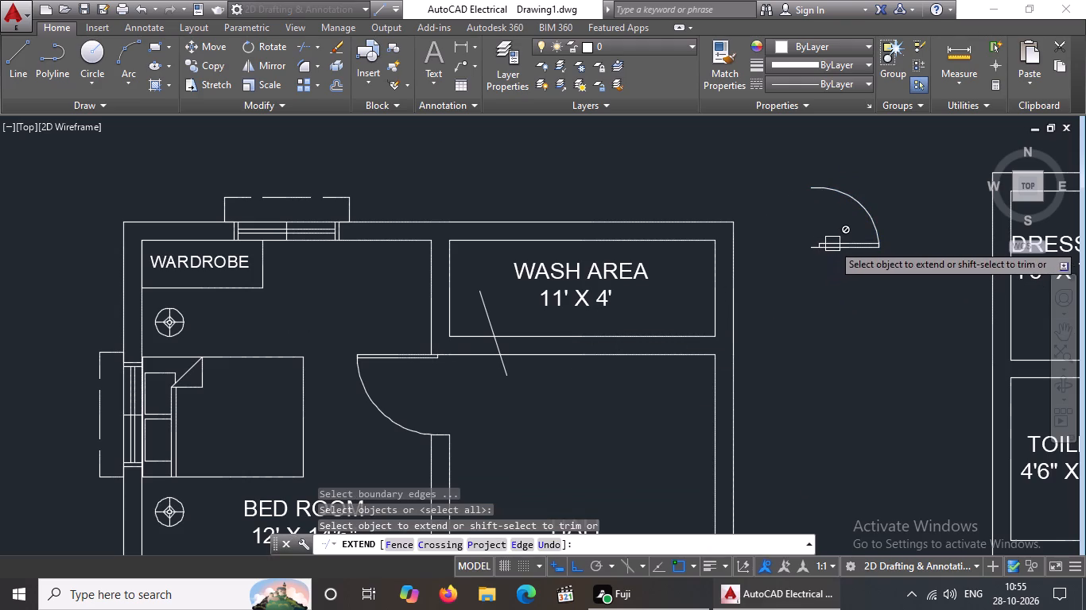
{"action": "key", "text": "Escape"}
Extend the wash area's south wall line west to the east wall line of the 12' X 14'6" bedroom.
{"action": "type", "text": "EX"}
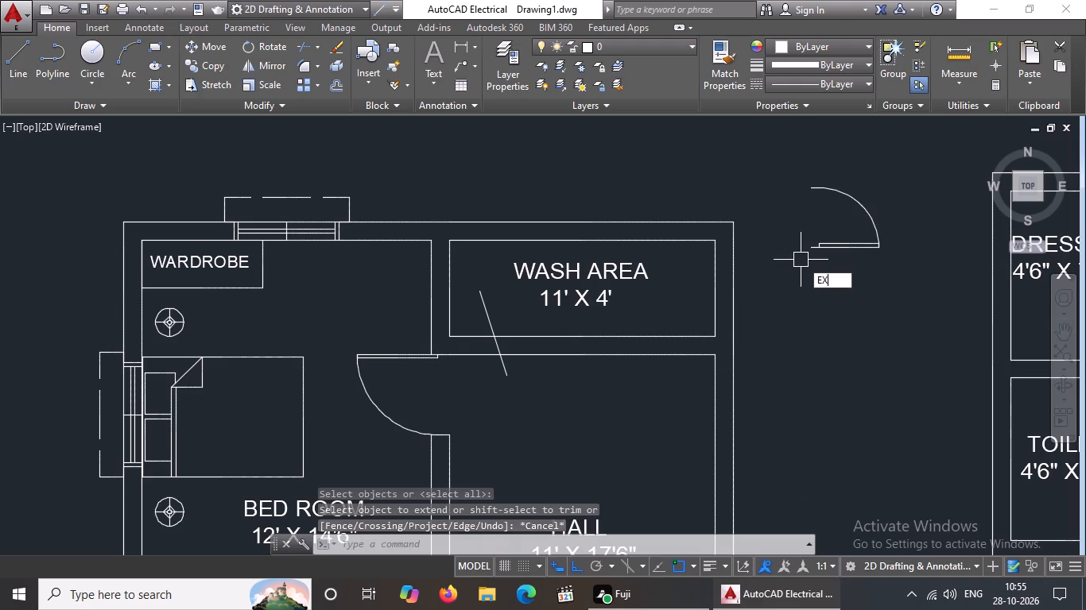
{"action": "key", "text": "space"}
{"action": "key", "text": "space"}
{"action": "left_click", "coordinate": [463, 332]}
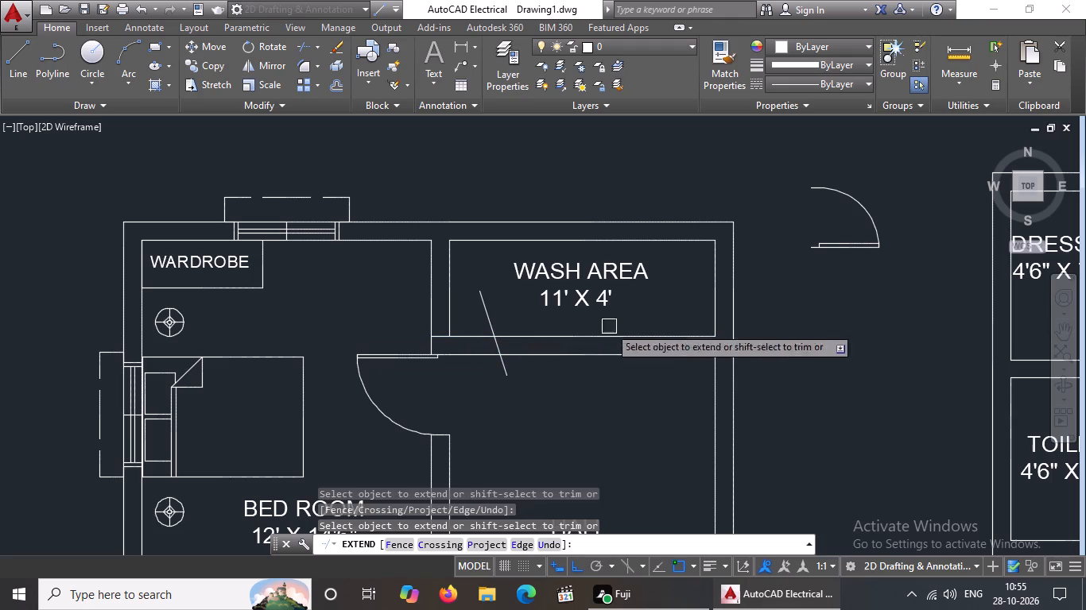
{"action": "key", "text": "Escape"}
Move the spare door block, with Ortho off, by its hinge-line endpoint to the west end of the wash area's extended south wall line.
{"action": "left_click", "coordinate": [820, 253]}
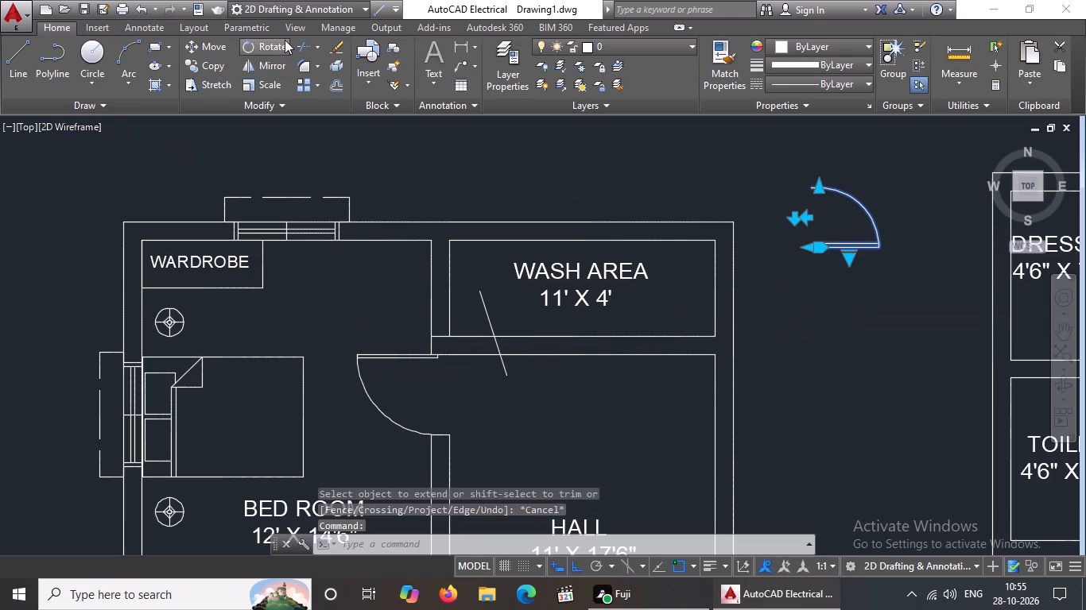
{"action": "left_click", "coordinate": [213, 48]}
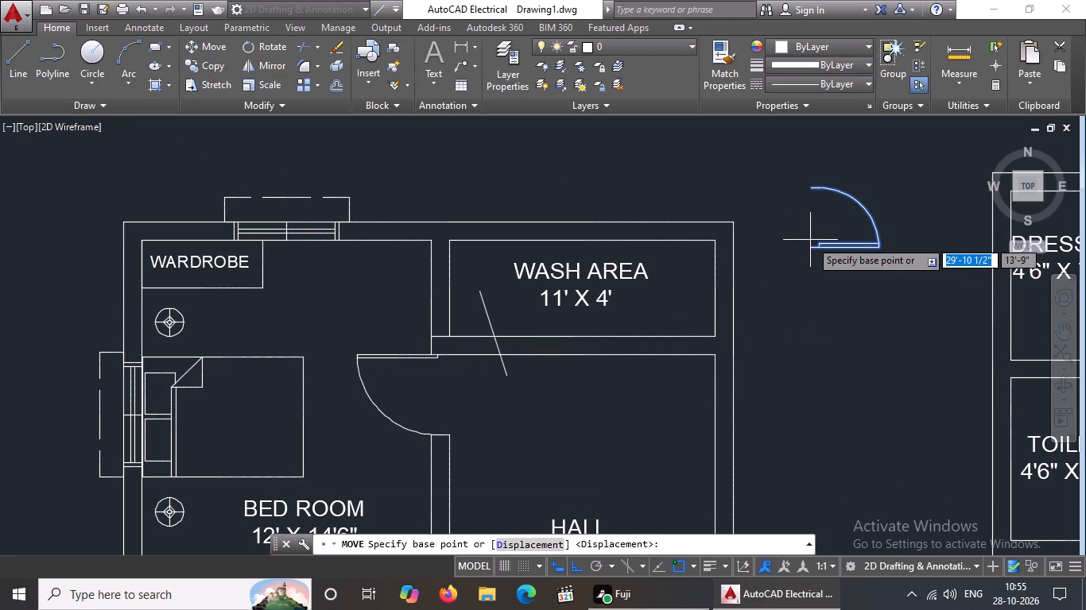
{"action": "left_click", "coordinate": [813, 247]}
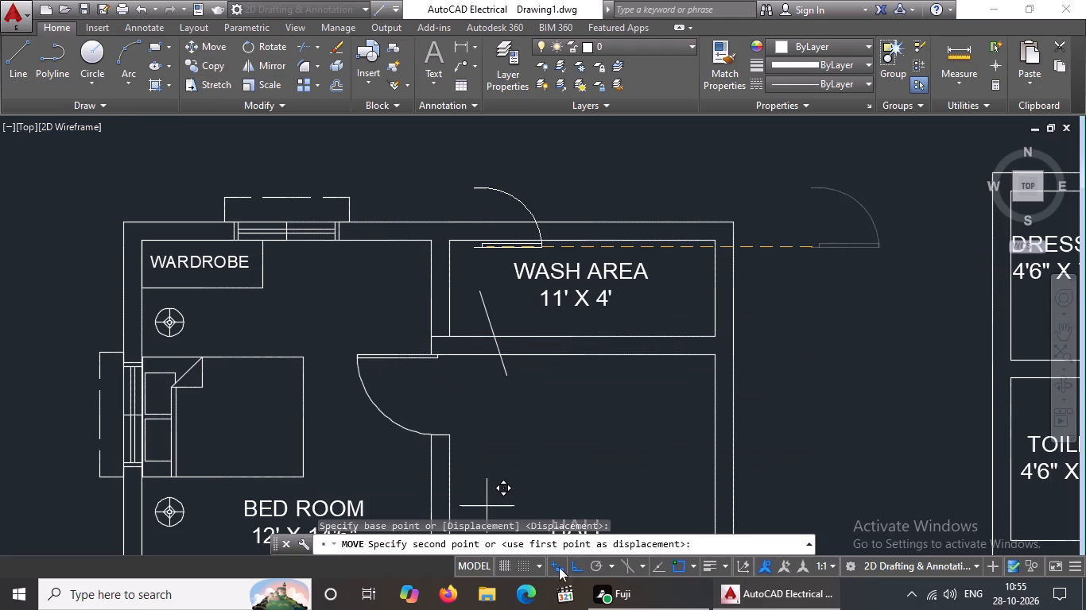
{"action": "left_click", "coordinate": [578, 562]}
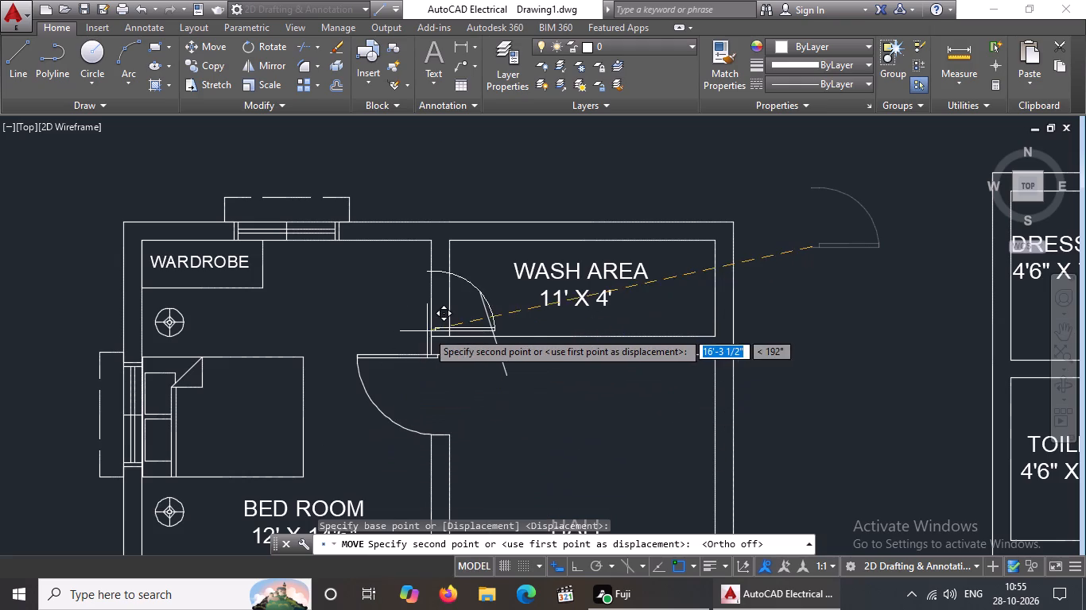
{"action": "scroll", "coordinate": [427, 331], "scroll_direction": "up", "scroll_amount": 3}
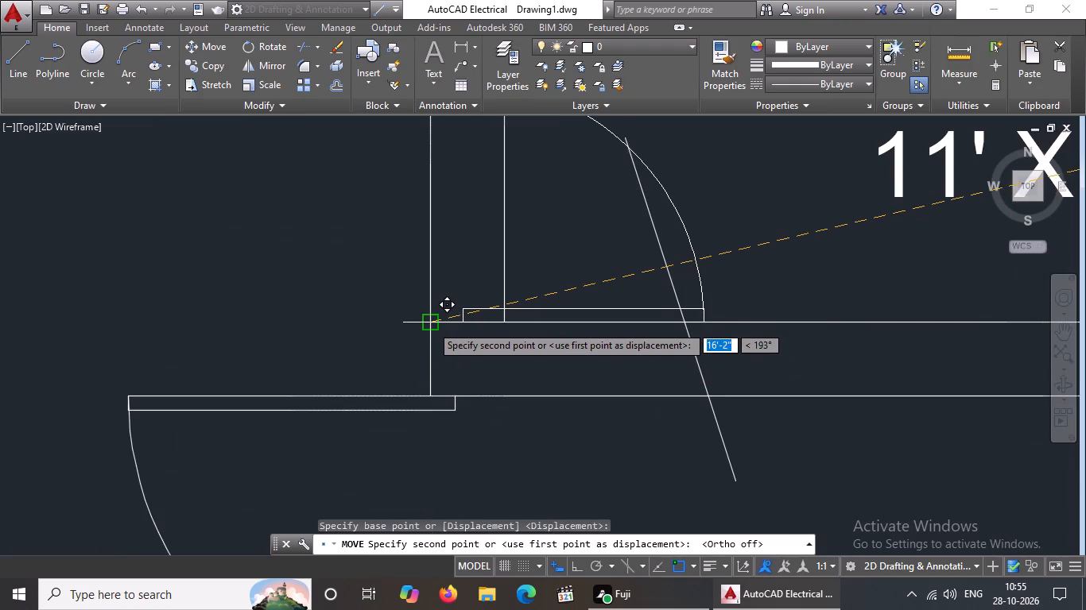
{"action": "left_click", "coordinate": [431, 325]}
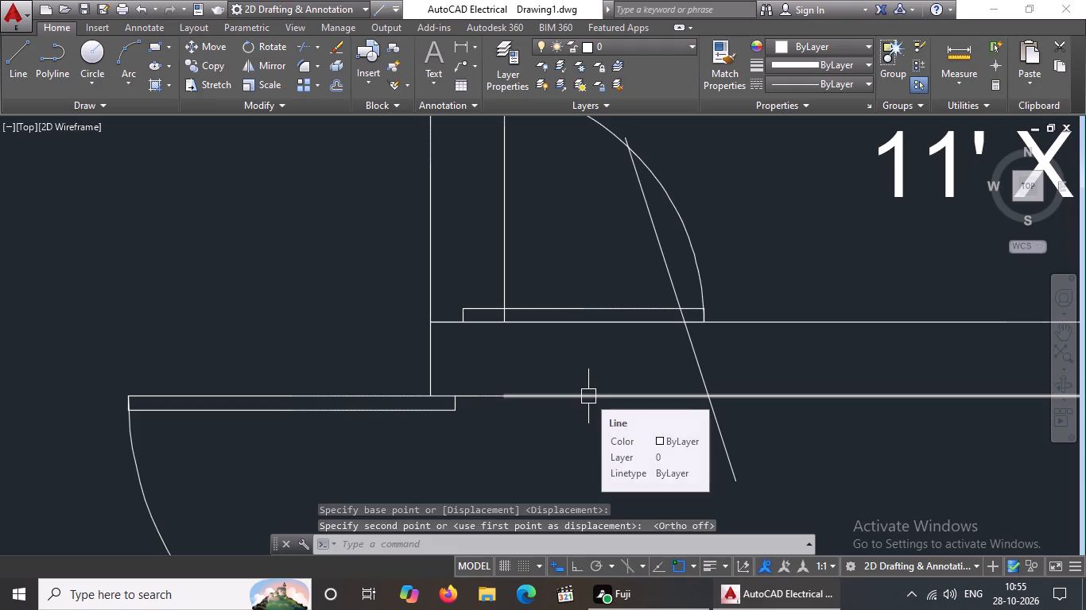
Delete the slanted marker line crossing the wash area's south wall.
{"action": "scroll", "coordinate": [578, 404], "scroll_direction": "down", "scroll_amount": 3}
{"action": "scroll", "coordinate": [626, 411], "scroll_direction": "up", "scroll_amount": 2}
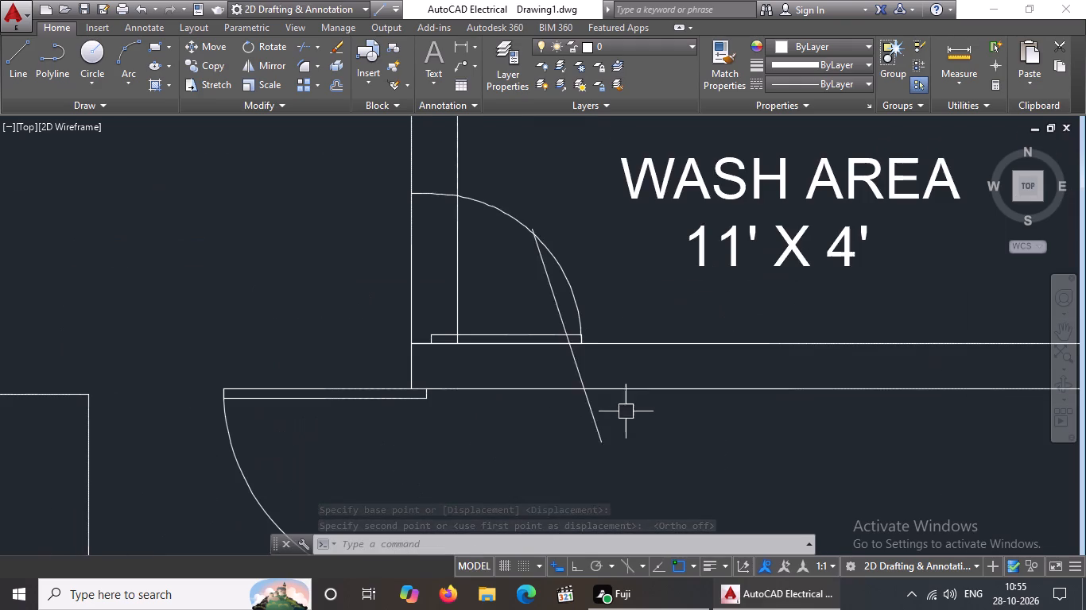
{"action": "scroll", "coordinate": [597, 422], "scroll_direction": "down", "scroll_amount": 2}
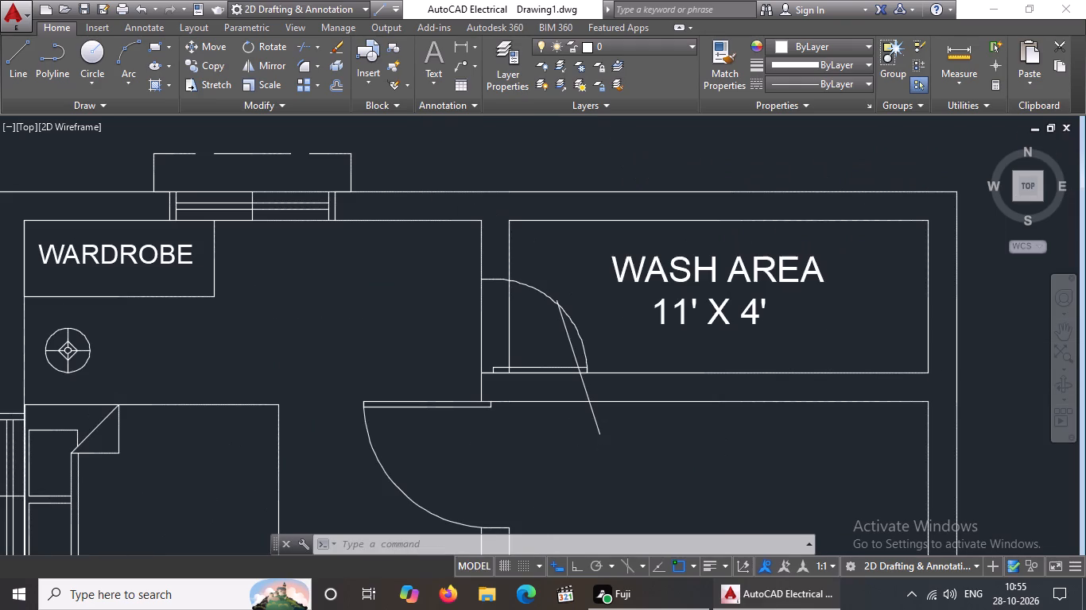
{"action": "left_click", "coordinate": [603, 425]}
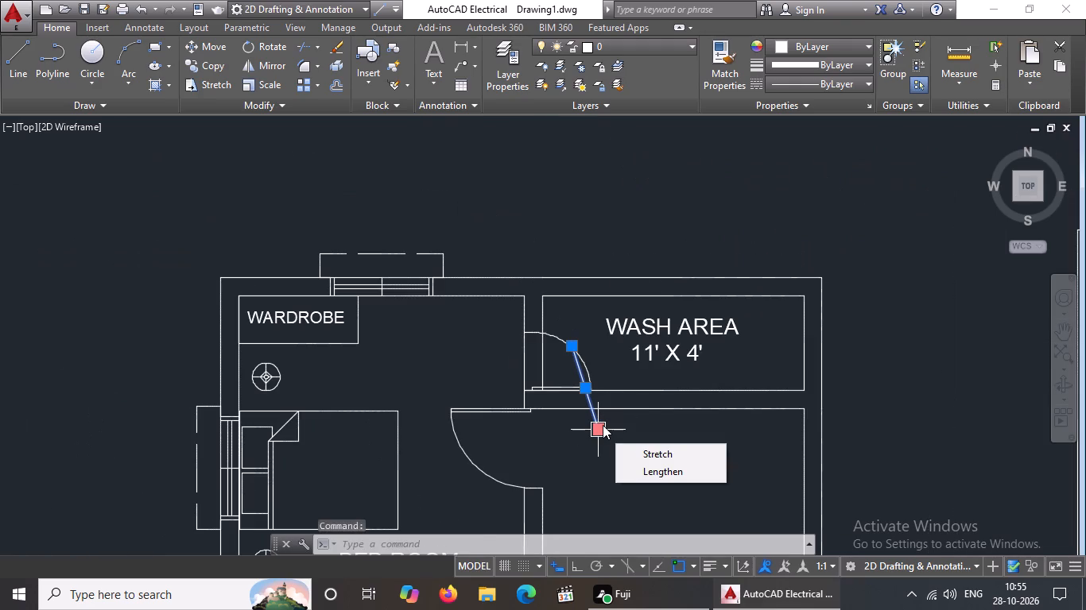
{"action": "key", "text": "Delete"}
{"action": "key", "text": "Delete"}
{"action": "key", "text": "Delete"}
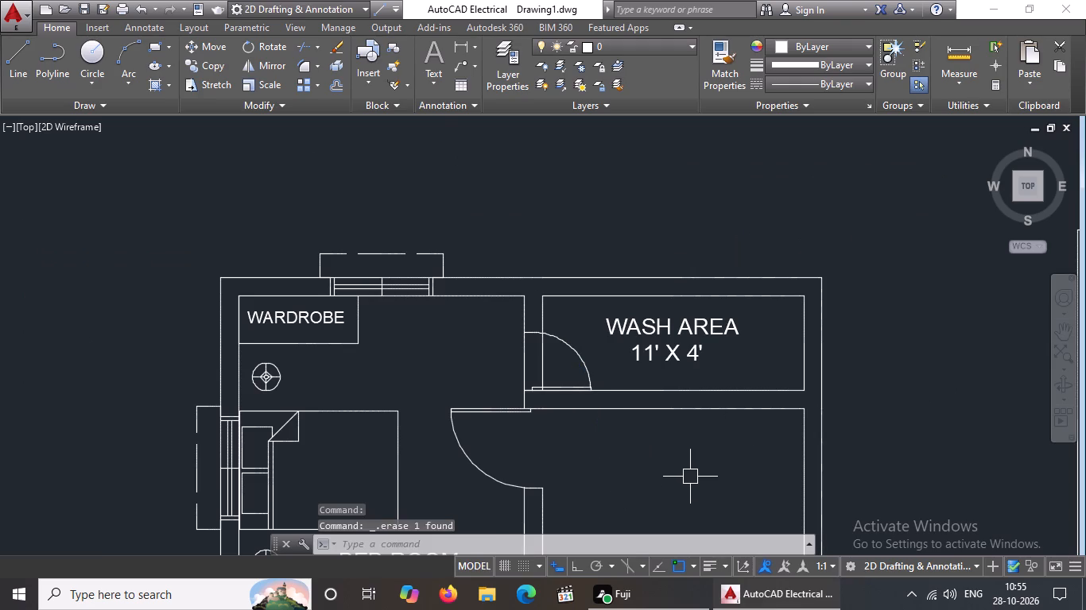
Trim both wall lines between the 12' X 14'6" bedroom and the wash area across the new door opening.
{"action": "key", "text": "Escape"}
{"action": "type", "text": "TR"}
{"action": "key", "text": "Return"}
{"action": "key", "text": "Return"}
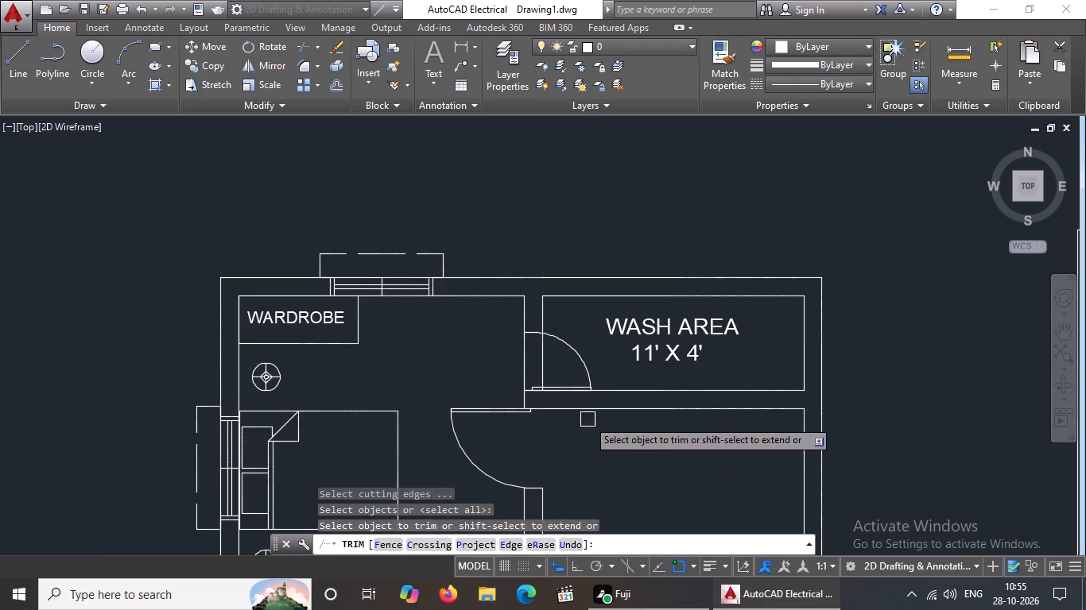
{"action": "scroll", "coordinate": [565, 407], "scroll_direction": "up", "scroll_amount": 2}
{"action": "scroll", "coordinate": [531, 328], "scroll_direction": "up", "scroll_amount": 3}
{"action": "left_click", "coordinate": [405, 469]}
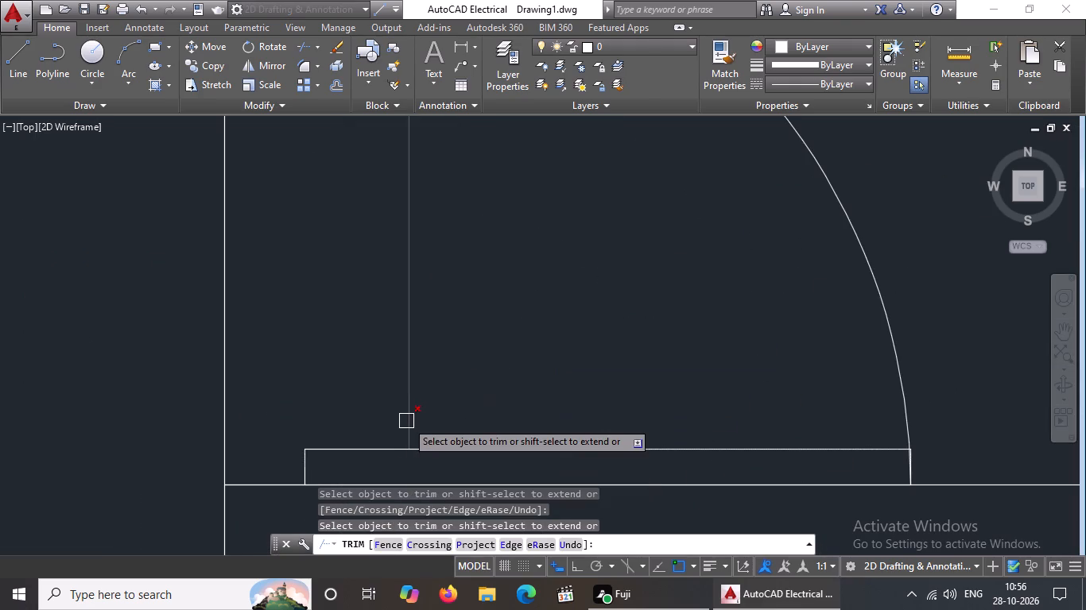
{"action": "left_click", "coordinate": [407, 421]}
{"action": "left_click", "coordinate": [227, 427]}
{"action": "scroll", "coordinate": [291, 401], "scroll_direction": "down", "scroll_amount": 3}
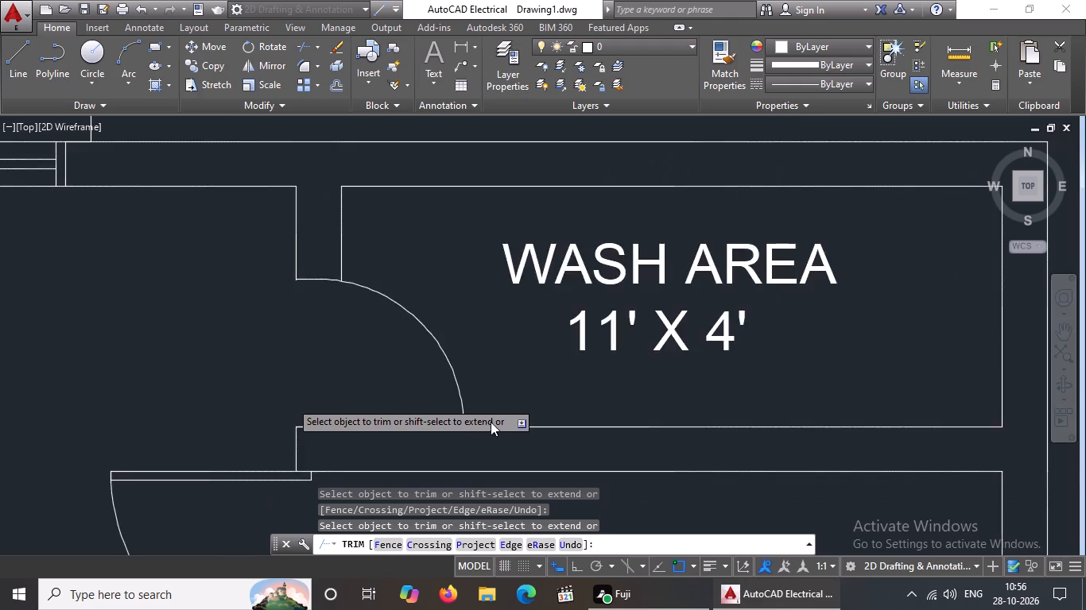
{"action": "scroll", "coordinate": [491, 422], "scroll_direction": "down", "scroll_amount": 3}
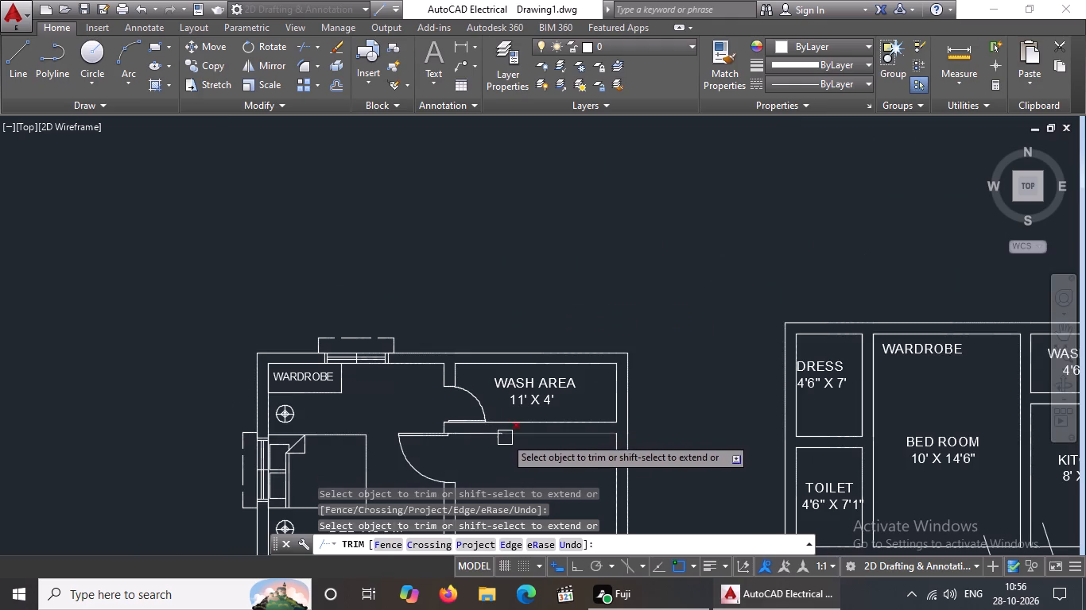
{"action": "scroll", "coordinate": [506, 437], "scroll_direction": "down", "scroll_amount": 2}
{"action": "middle_click_drag", "start_coordinate": [515, 458], "coordinate": [526, 376]}
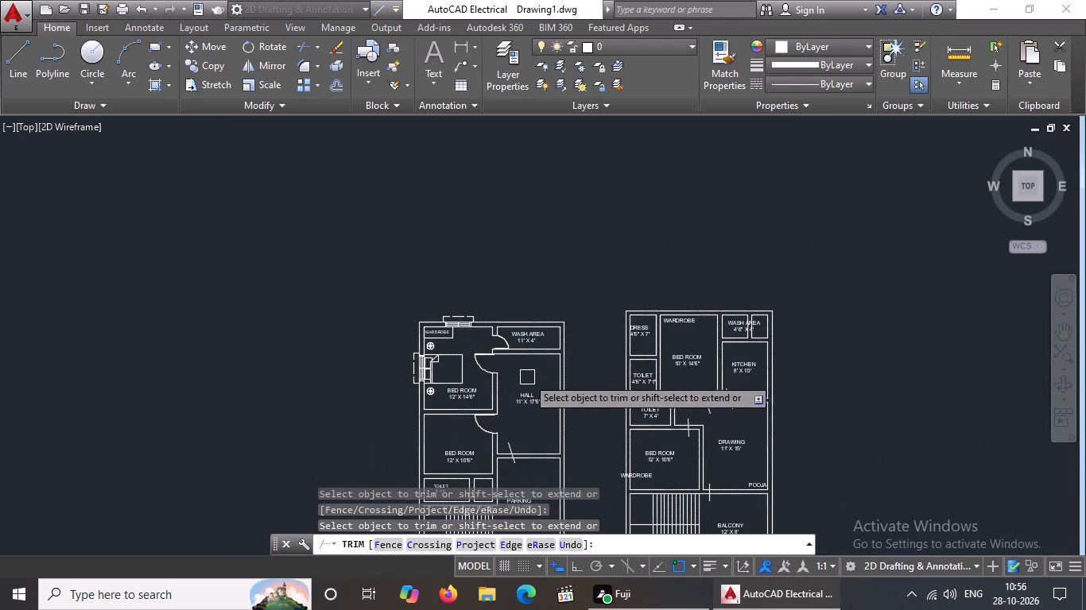
{"action": "scroll", "coordinate": [539, 350], "scroll_direction": "up", "scroll_amount": 2}
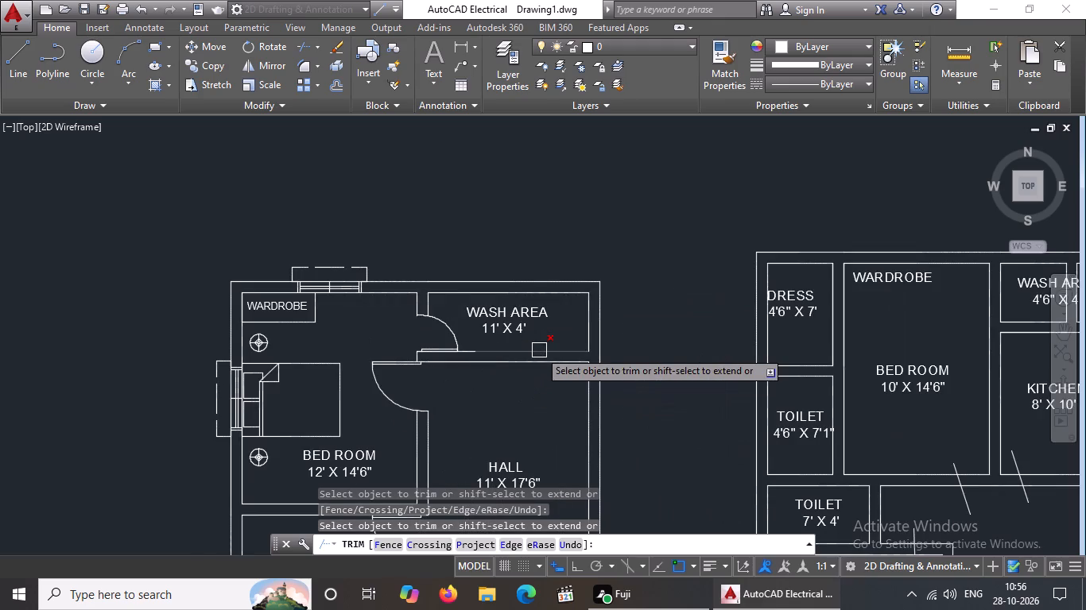
{"action": "scroll", "coordinate": [539, 350], "scroll_direction": "up", "scroll_amount": 1}
{"action": "key", "text": "Escape"}
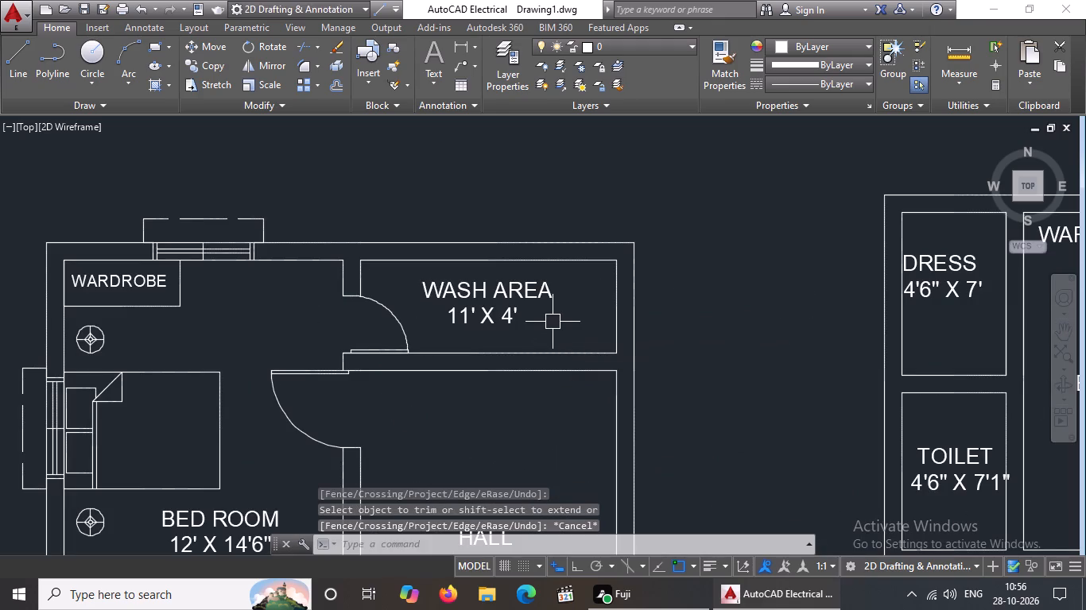
Draw a 9" line north across the wall, with Ortho on, from the midpoint of the wash area's inner north wall line.
{"action": "key", "text": "l"}
{"action": "key", "text": "Return"}
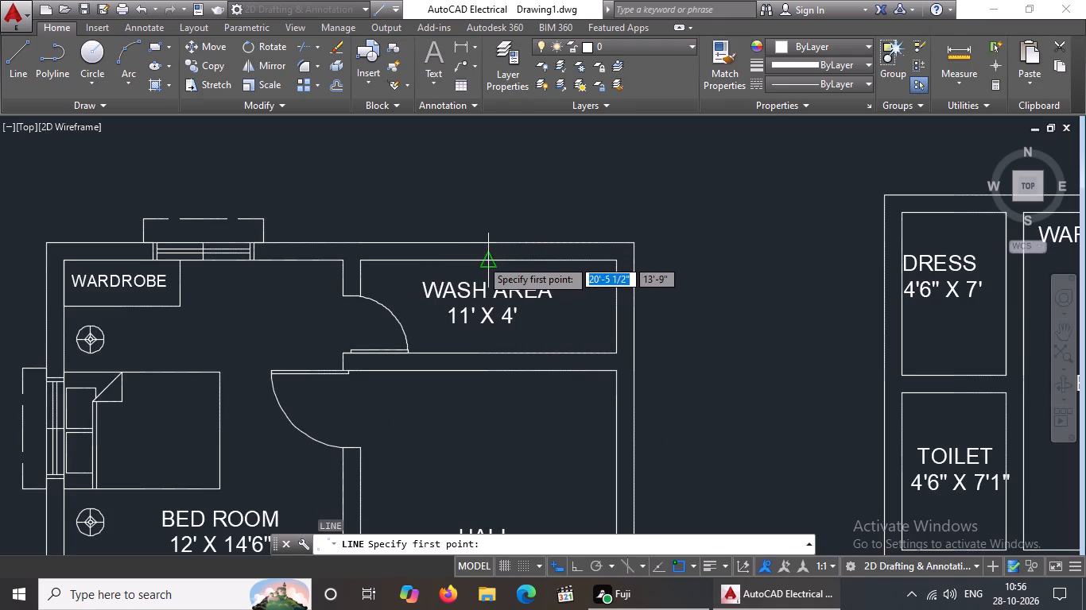
{"action": "left_click", "coordinate": [482, 257]}
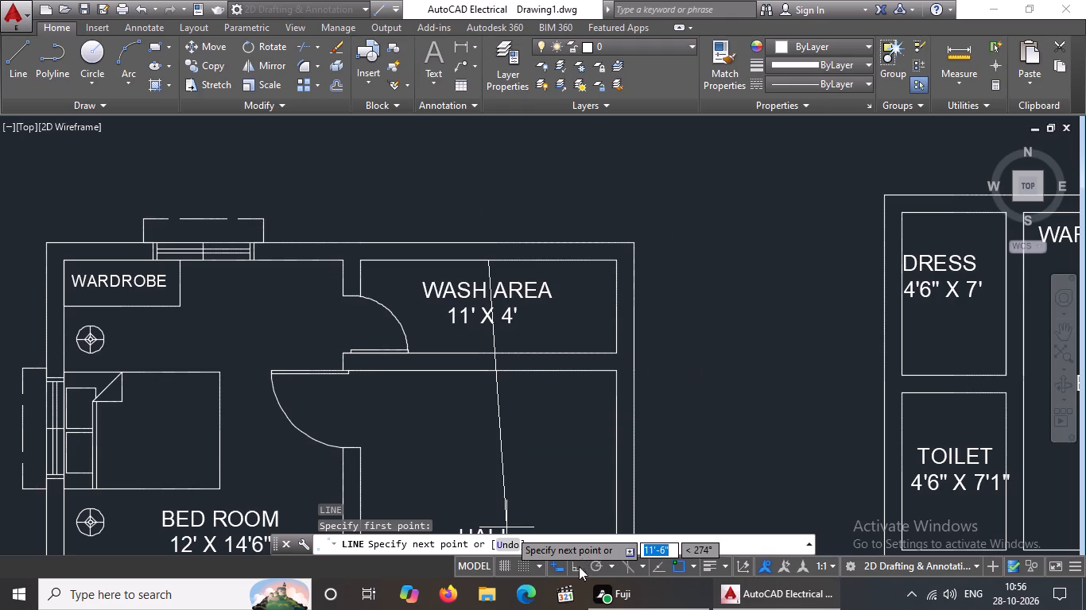
{"action": "left_click", "coordinate": [579, 568]}
{"action": "key", "text": "9"}
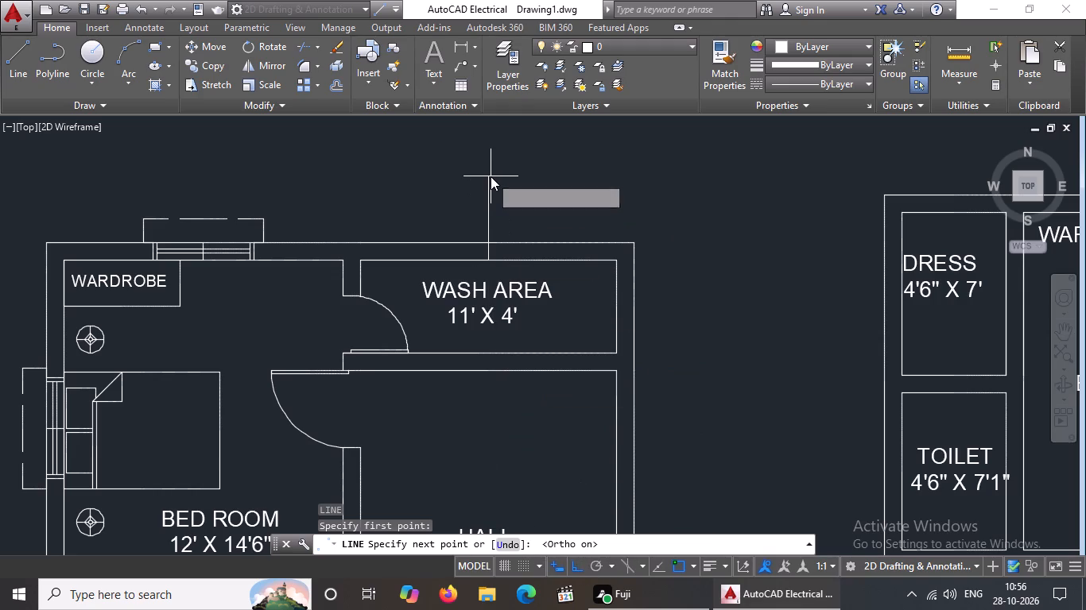
{"action": "key", "text": "shift+quotedbl"}
{"action": "key", "text": "Return"}
{"action": "key", "text": "Return"}
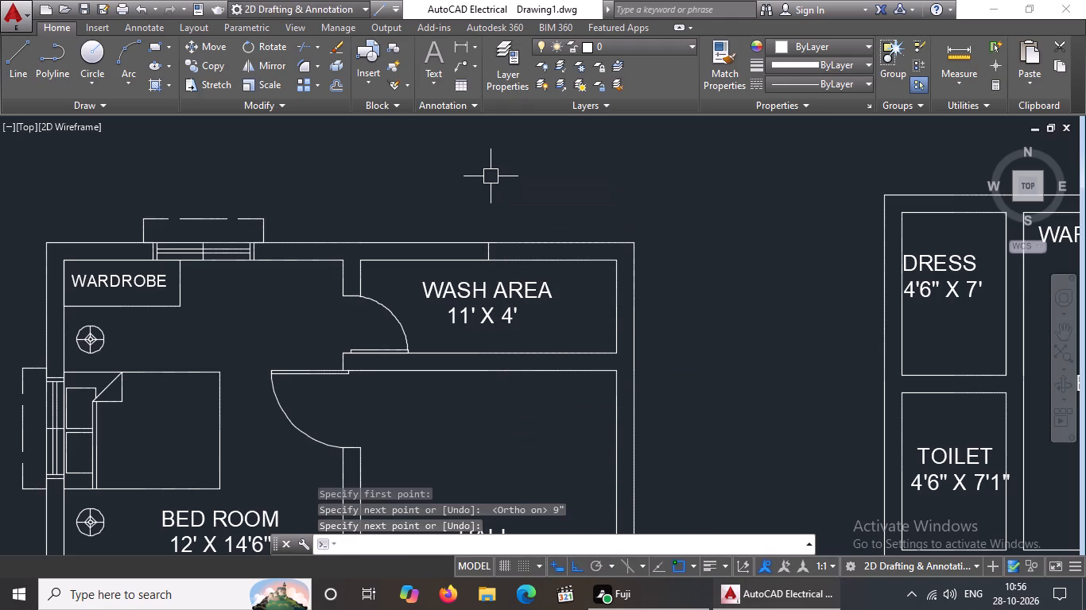
Offset the 9" centre line 1' to the west and 1' to the east as window jambs.
{"action": "key", "text": "Escape"}
{"action": "key", "text": "o"}
{"action": "key", "text": "Return"}
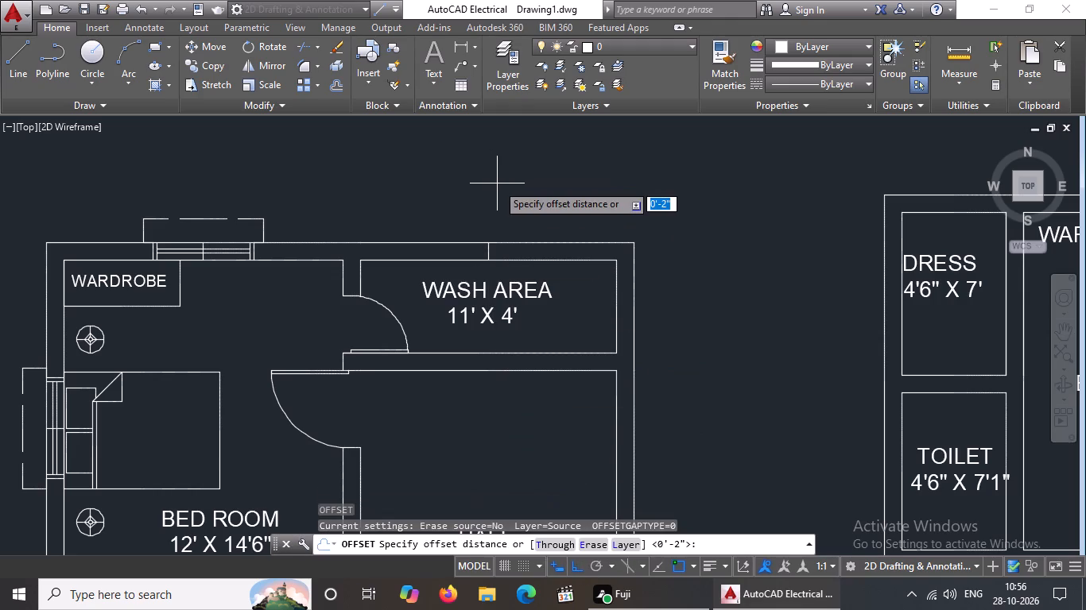
{"action": "key", "text": "1"}
{"action": "key", "text": "apostrophe"}
{"action": "key", "text": "Return"}
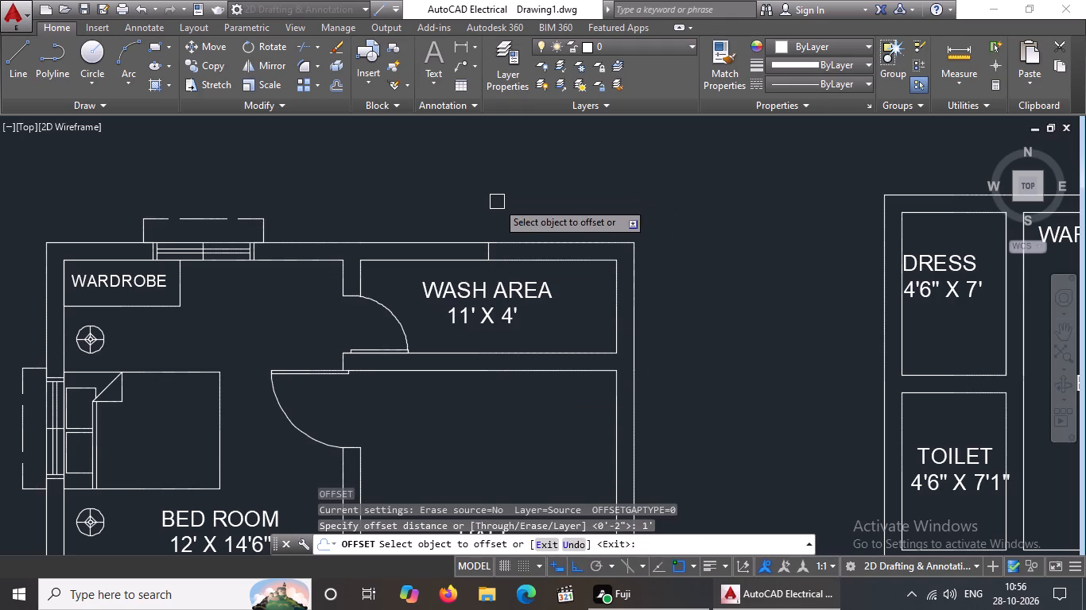
{"action": "scroll", "coordinate": [479, 265], "scroll_direction": "up", "scroll_amount": 2}
{"action": "left_click", "coordinate": [495, 223]}
{"action": "left_click_drag", "start_coordinate": [377, 235], "coordinate": [454, 226]}
{"action": "left_click", "coordinate": [498, 231]}
{"action": "left_click", "coordinate": [588, 219]}
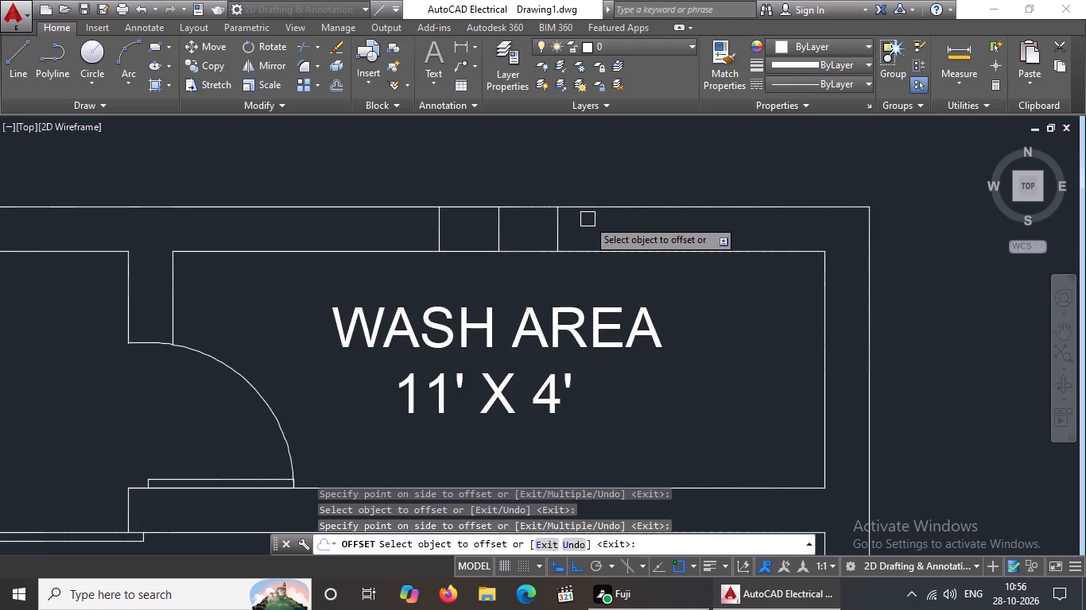
{"action": "key", "text": "Escape"}
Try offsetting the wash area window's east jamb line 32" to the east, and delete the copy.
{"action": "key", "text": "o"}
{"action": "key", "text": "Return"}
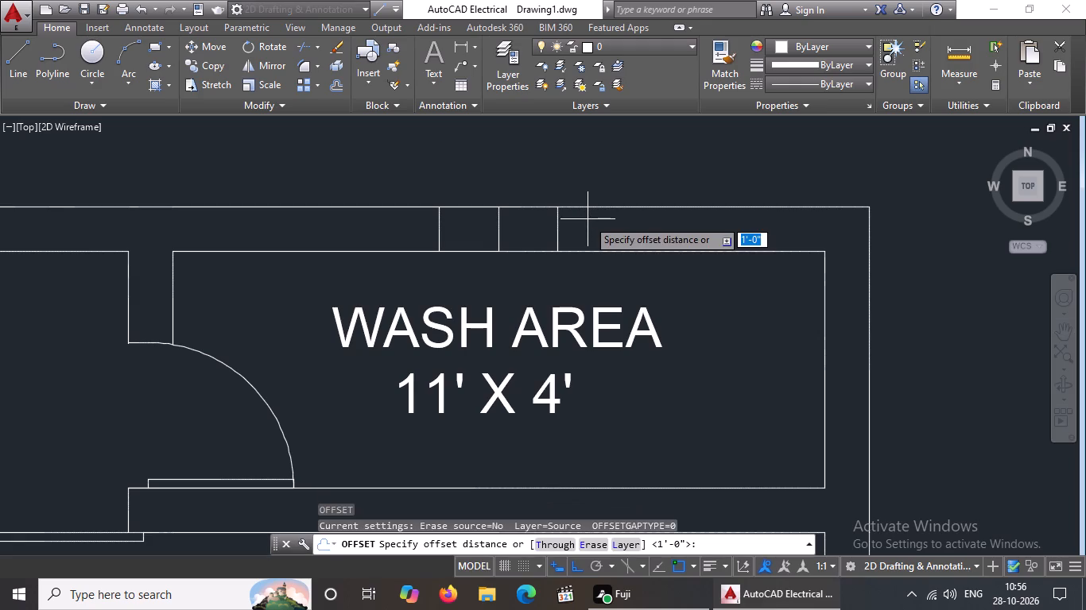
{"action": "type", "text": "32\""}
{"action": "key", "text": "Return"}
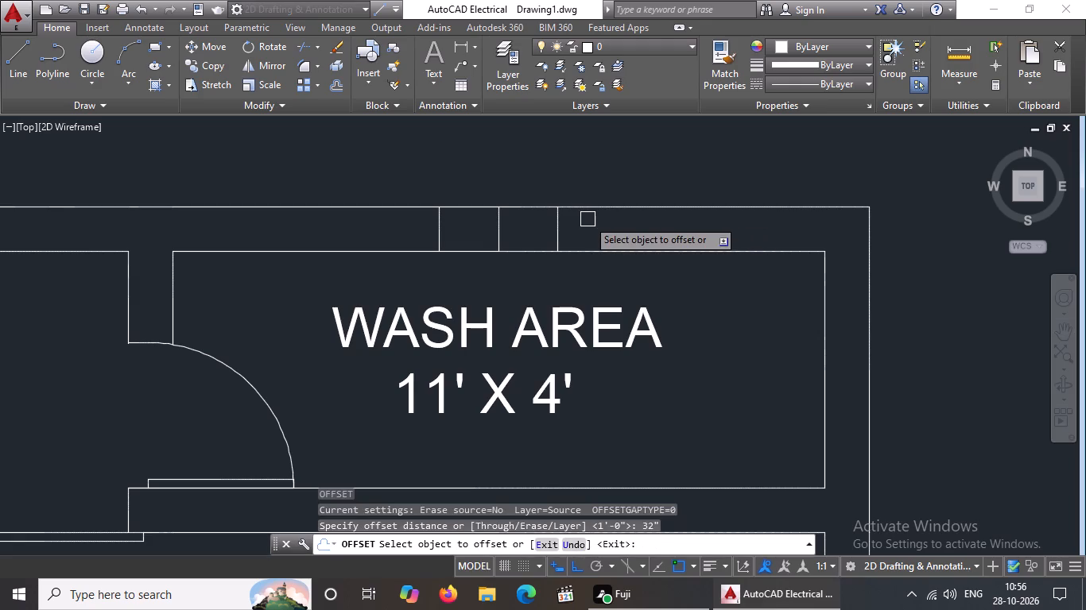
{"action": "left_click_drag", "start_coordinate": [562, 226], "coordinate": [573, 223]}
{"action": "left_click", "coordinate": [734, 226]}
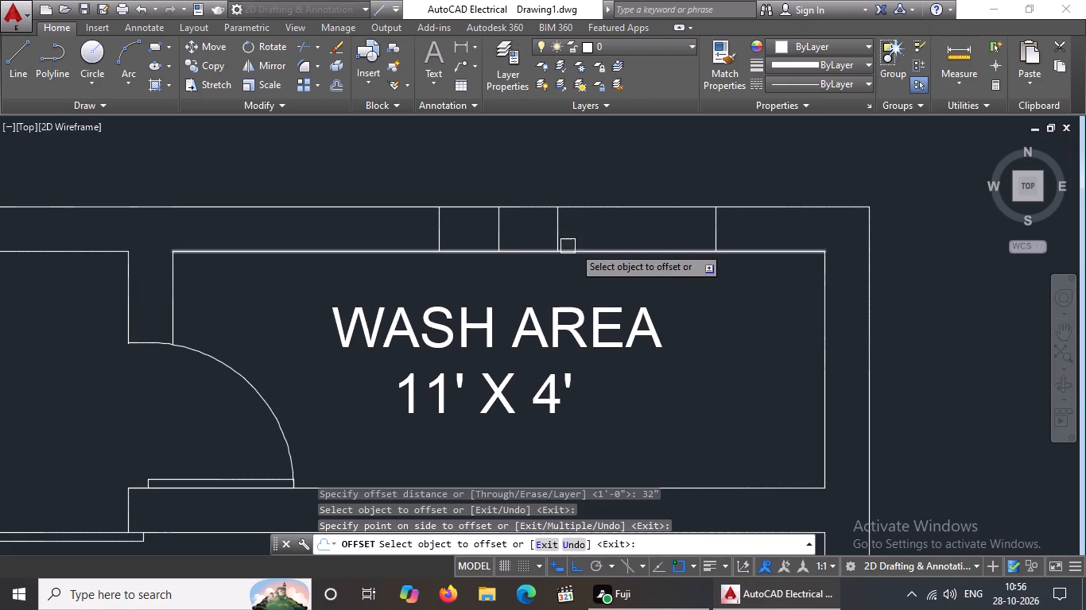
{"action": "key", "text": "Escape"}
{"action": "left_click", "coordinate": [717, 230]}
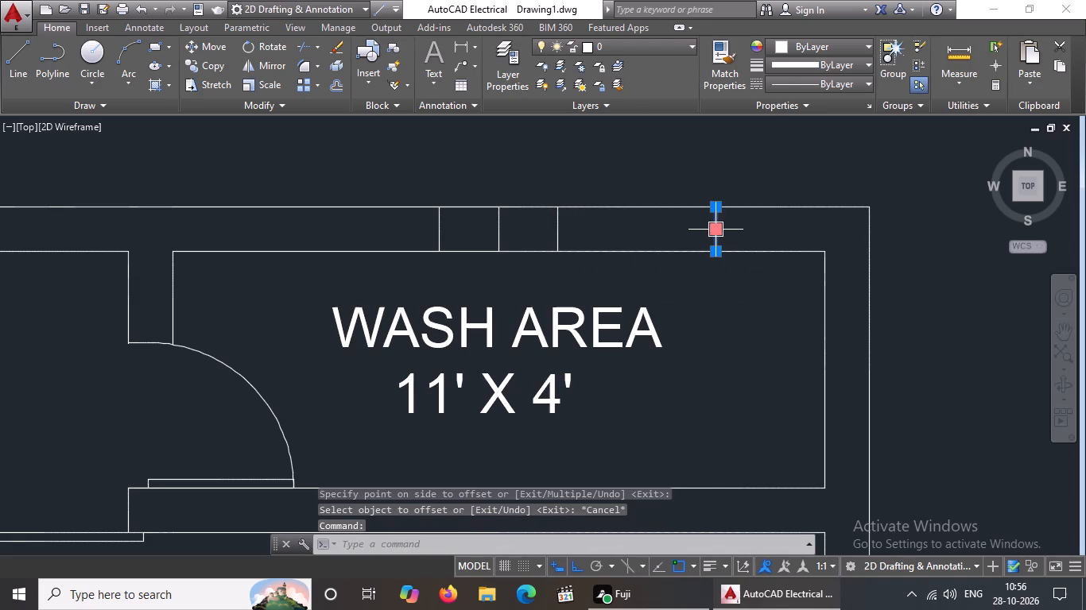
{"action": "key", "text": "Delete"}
Draw a horizontal line between the midpoints of the wash area window's west and east jamb lines.
{"action": "key", "text": "l"}
{"action": "key", "text": "Return"}
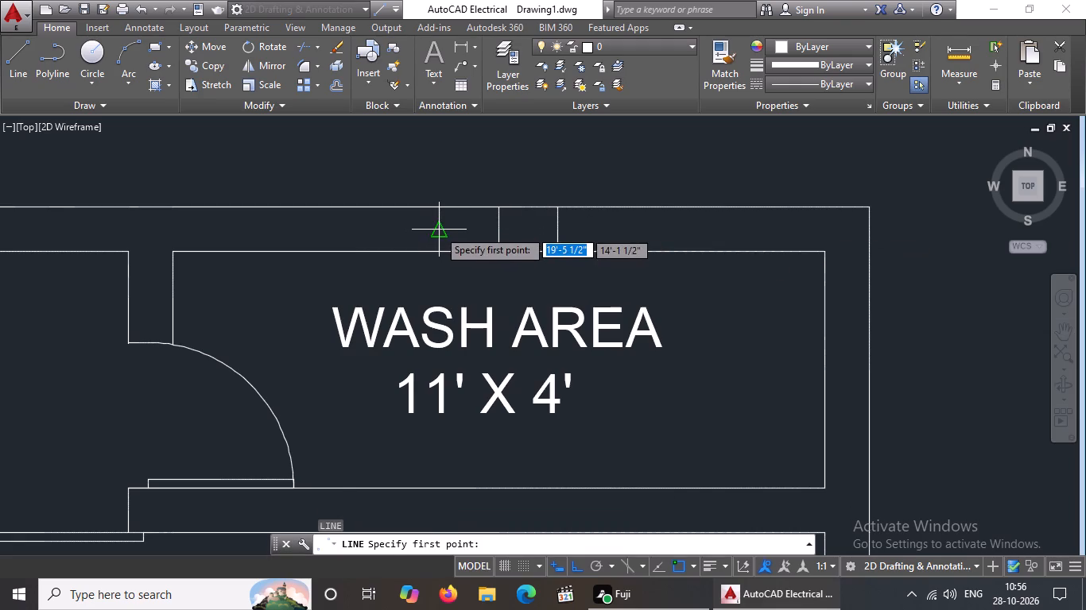
{"action": "left_click_drag", "start_coordinate": [438, 230], "coordinate": [447, 228]}
{"action": "left_click_drag", "start_coordinate": [564, 228], "coordinate": [589, 226]}
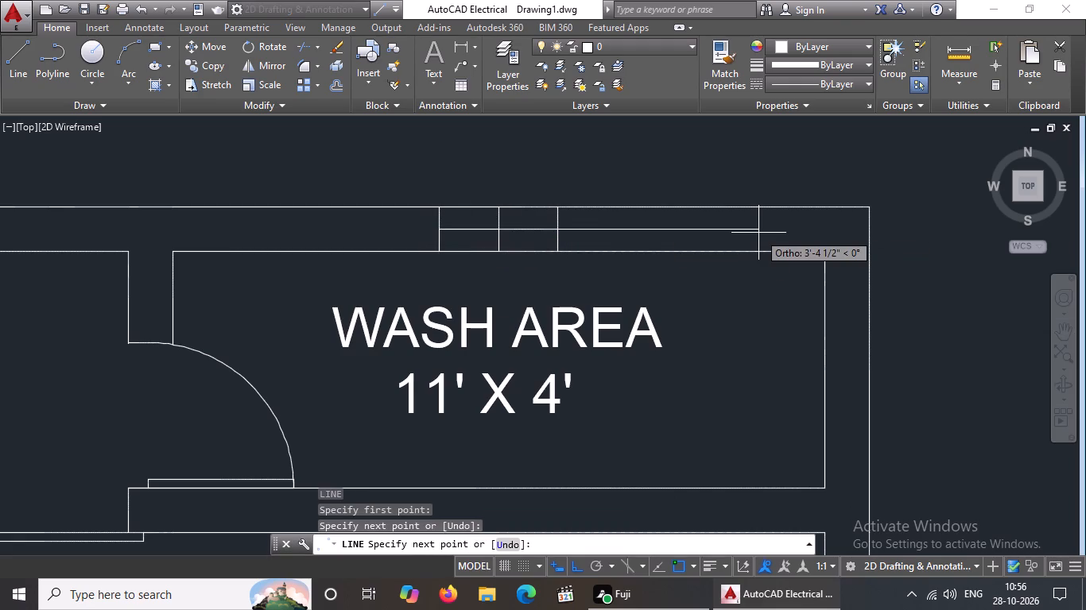
{"action": "key", "text": "Delete"}
{"action": "key", "text": "BackSpace"}
{"action": "key", "text": "Escape"}
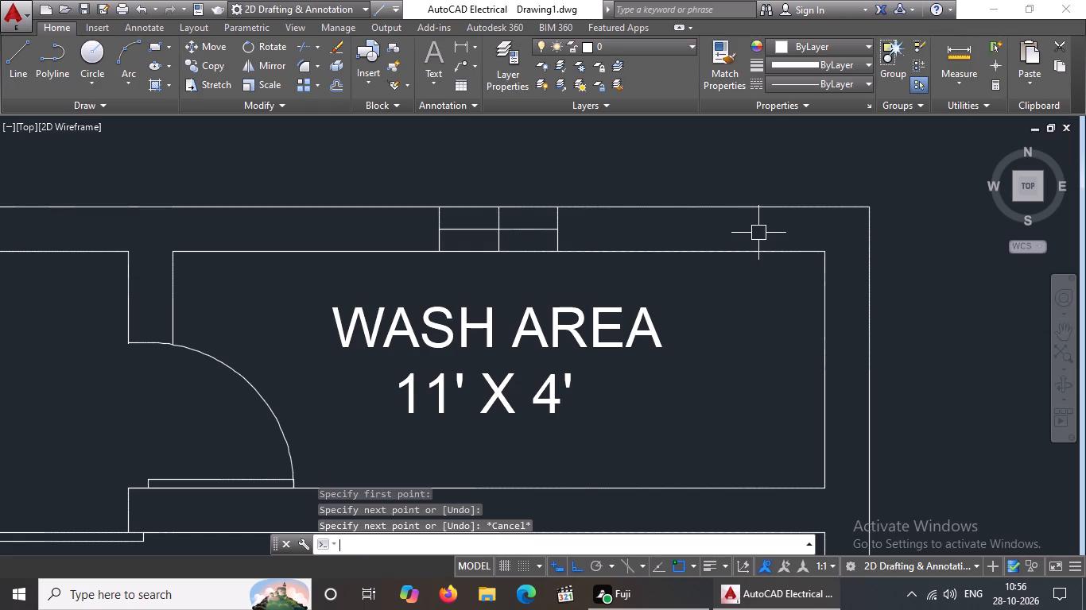
Offset the wash area window's horizontal centre line 1" to the north and 1" to the south.
{"action": "key", "text": "o"}
{"action": "key", "text": "Return"}
{"action": "type", "text": "1\""}
{"action": "key", "text": "Return"}
{"action": "left_click", "coordinate": [515, 226]}
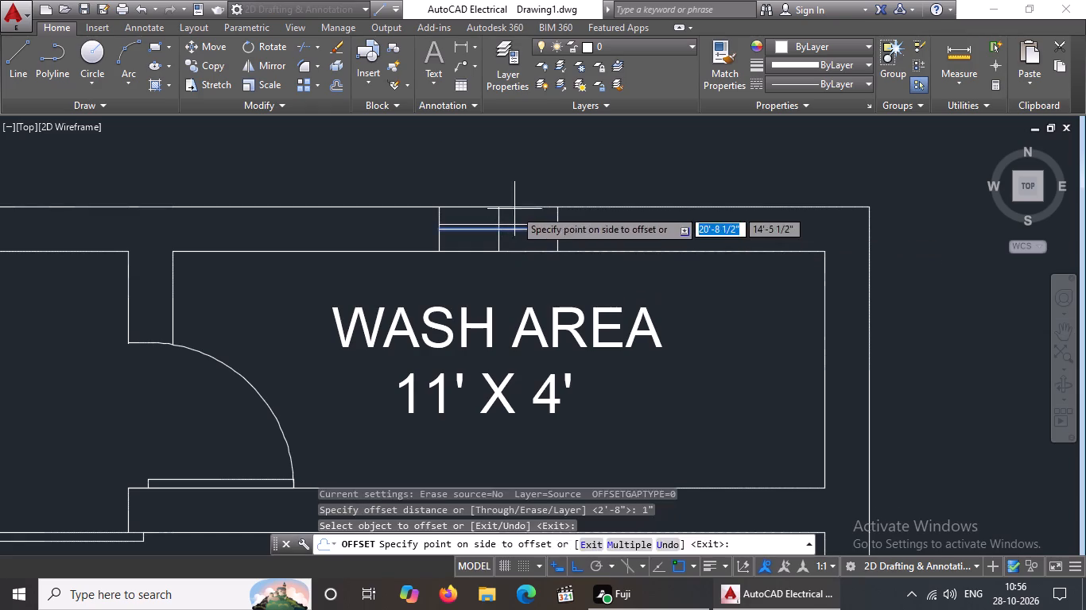
{"action": "left_click", "coordinate": [514, 209]}
{"action": "left_click", "coordinate": [526, 231]}
{"action": "left_click", "coordinate": [523, 260]}
{"action": "scroll", "coordinate": [529, 236], "scroll_direction": "up", "scroll_amount": 1}
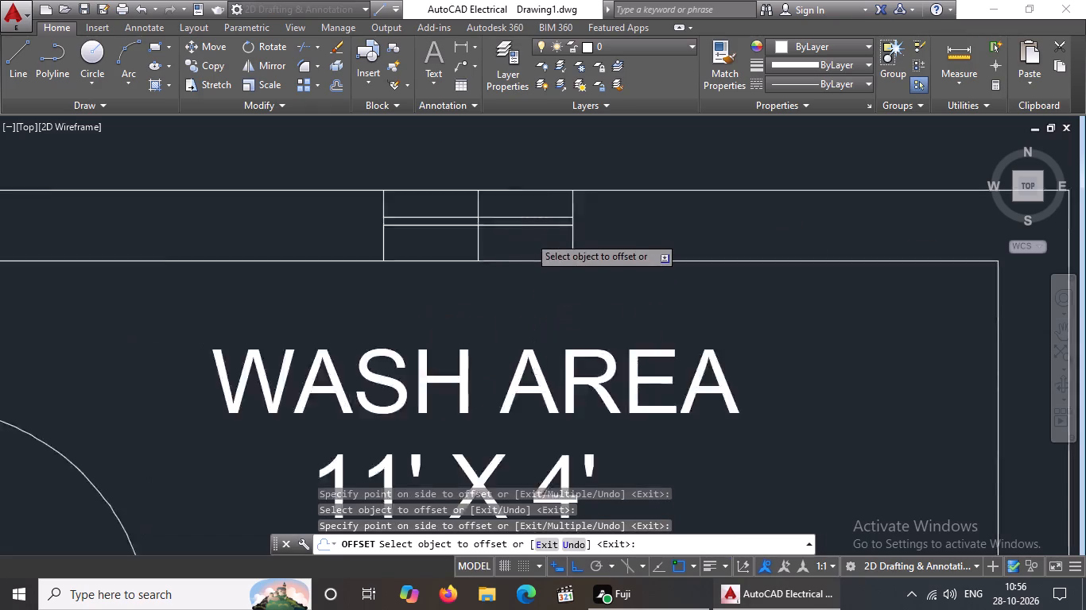
{"action": "scroll", "coordinate": [529, 236], "scroll_direction": "up", "scroll_amount": 1}
{"action": "left_click", "coordinate": [529, 222]}
{"action": "left_click", "coordinate": [520, 252]}
{"action": "key", "text": "Escape"}
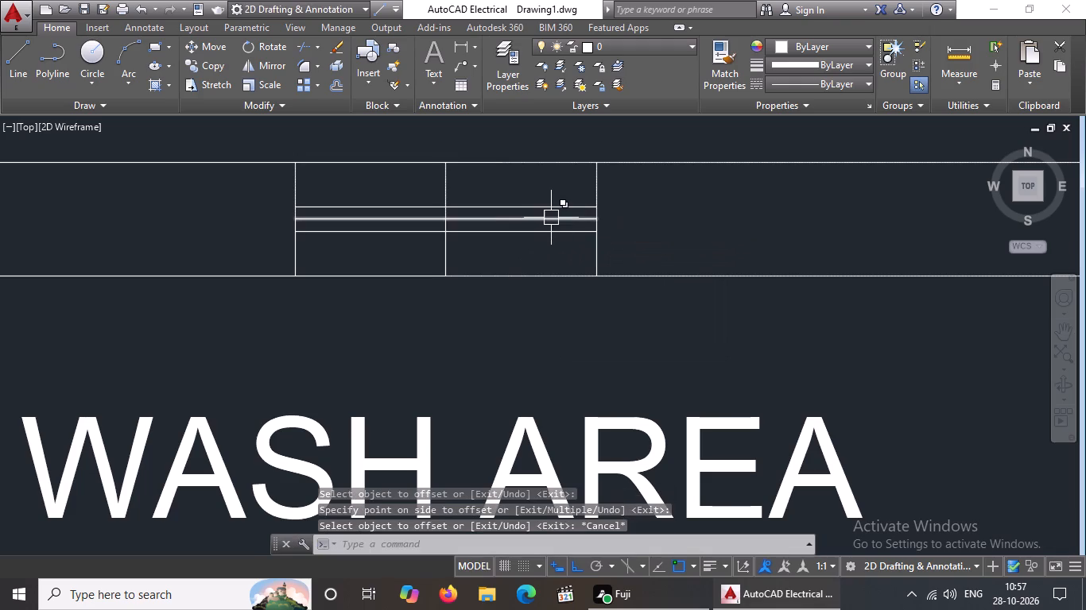
Delete the wash area window's horizontal centre line and its duplicate, keeping the two lines on either side.
{"action": "left_click", "coordinate": [550, 220]}
{"action": "key", "text": "Delete"}
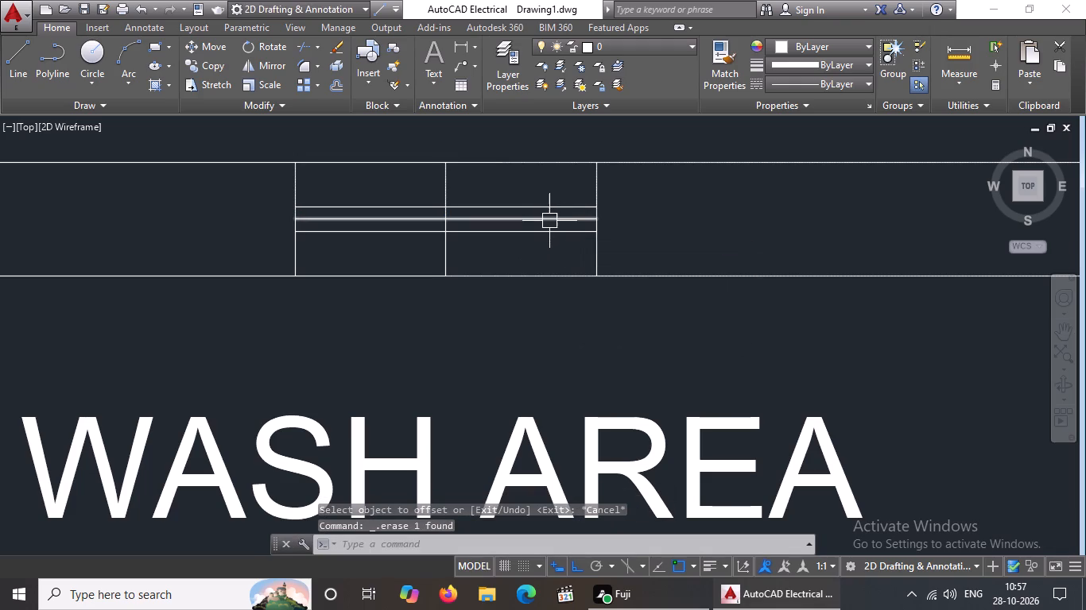
{"action": "left_click", "coordinate": [547, 221]}
{"action": "key", "text": "Delete"}
Offset the wash area window's east jamb line 2" to the east and its west jamb line 2" to the west.
{"action": "scroll", "coordinate": [673, 222], "scroll_direction": "down", "scroll_amount": 3}
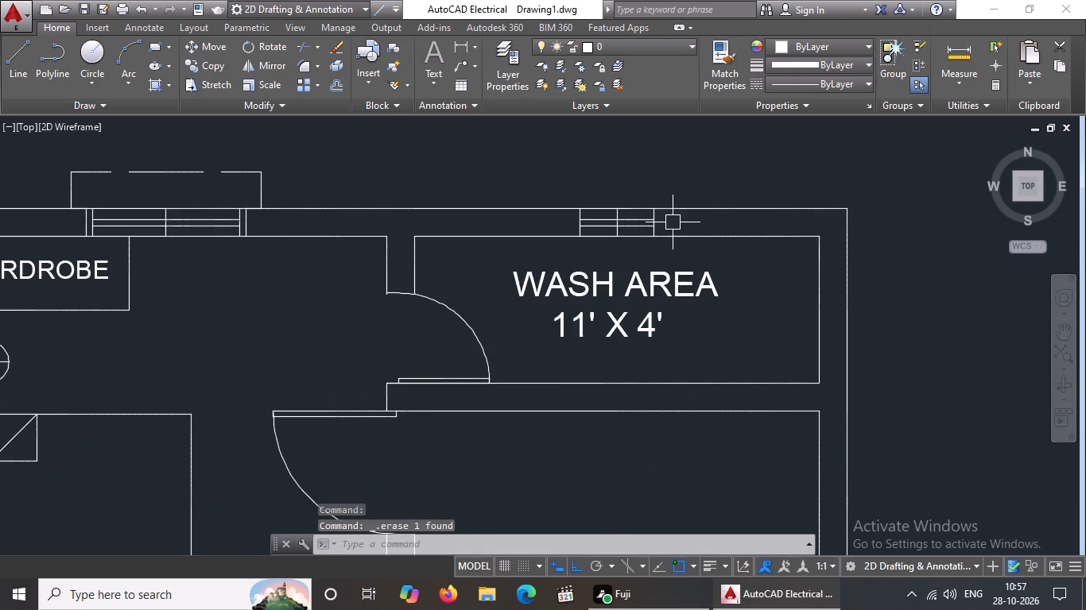
{"action": "key", "text": "Escape"}
{"action": "key", "text": "o"}
{"action": "key", "text": "Return"}
{"action": "type", "text": "2\""}
{"action": "key", "text": "Return"}
{"action": "scroll", "coordinate": [683, 219], "scroll_direction": "up", "scroll_amount": 3}
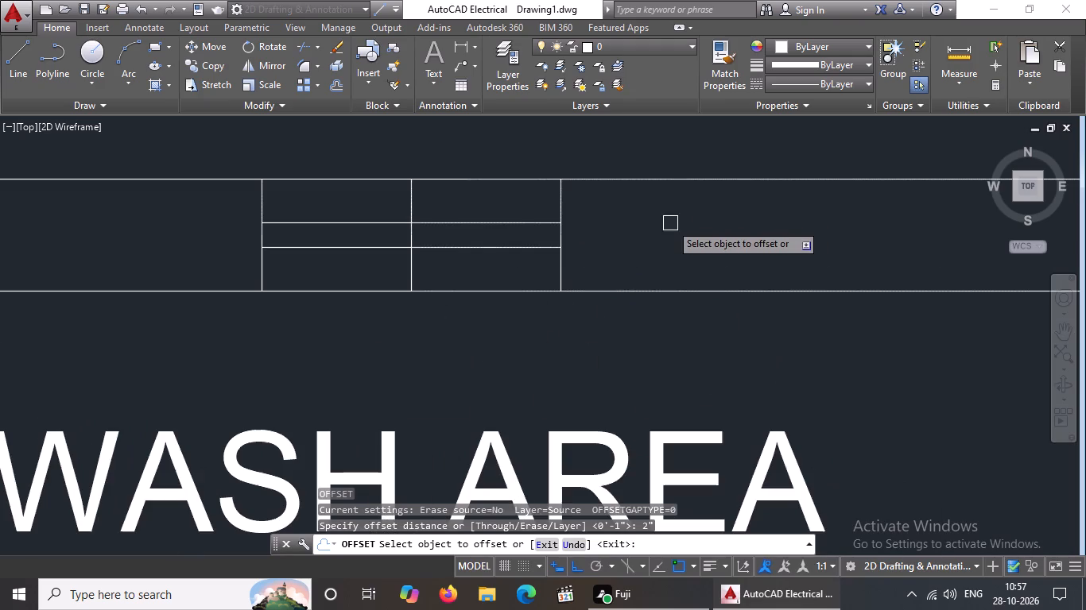
{"action": "left_click_drag", "start_coordinate": [555, 273], "coordinate": [581, 263]}
{"action": "left_click", "coordinate": [766, 248]}
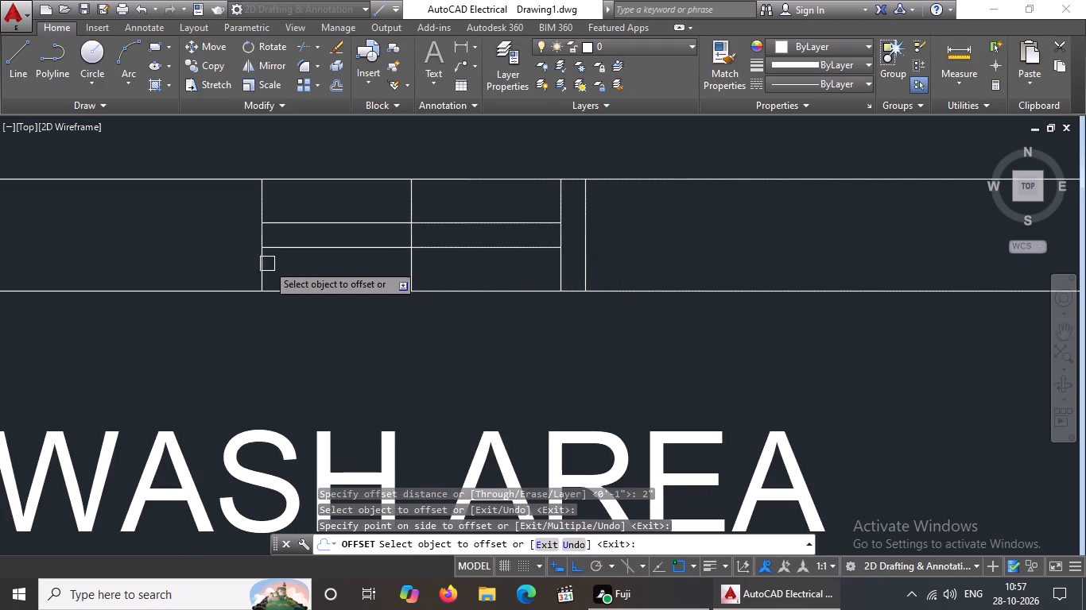
{"action": "left_click_drag", "start_coordinate": [261, 262], "coordinate": [253, 264]}
{"action": "left_click_drag", "start_coordinate": [103, 273], "coordinate": [111, 273]}
{"action": "scroll", "coordinate": [249, 256], "scroll_direction": "down", "scroll_amount": 3}
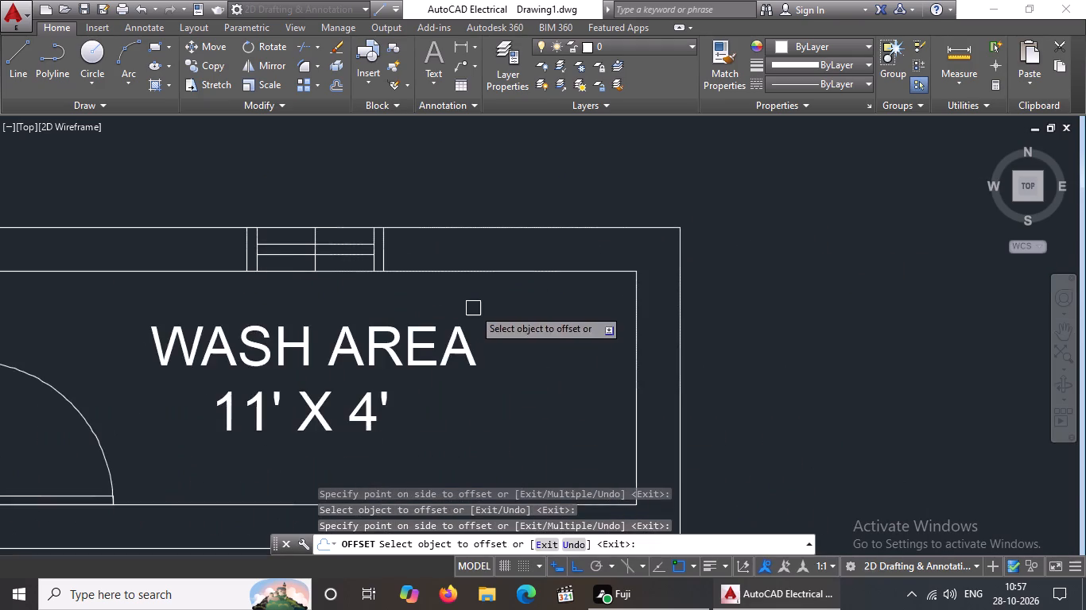
{"action": "scroll", "coordinate": [473, 308], "scroll_direction": "down", "scroll_amount": 4}
{"action": "key", "text": "Escape"}
Draw a line from the outer end of the window's westernmost frame line, 5" west along the wall and 1' north.
{"action": "key", "text": "l"}
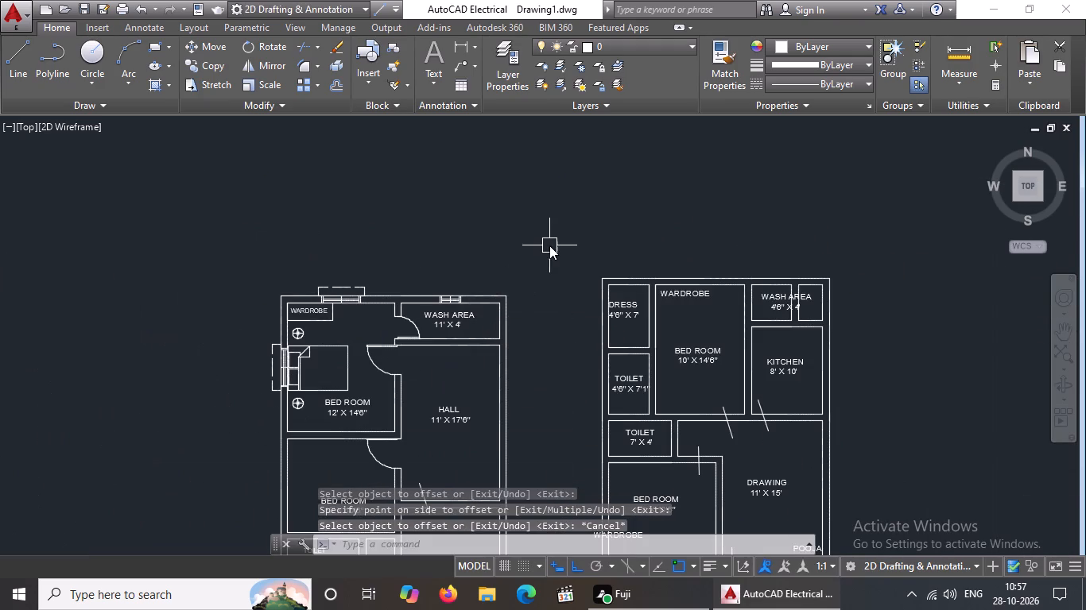
{"action": "key", "text": "Return"}
{"action": "scroll", "coordinate": [442, 294], "scroll_direction": "up", "scroll_amount": 5}
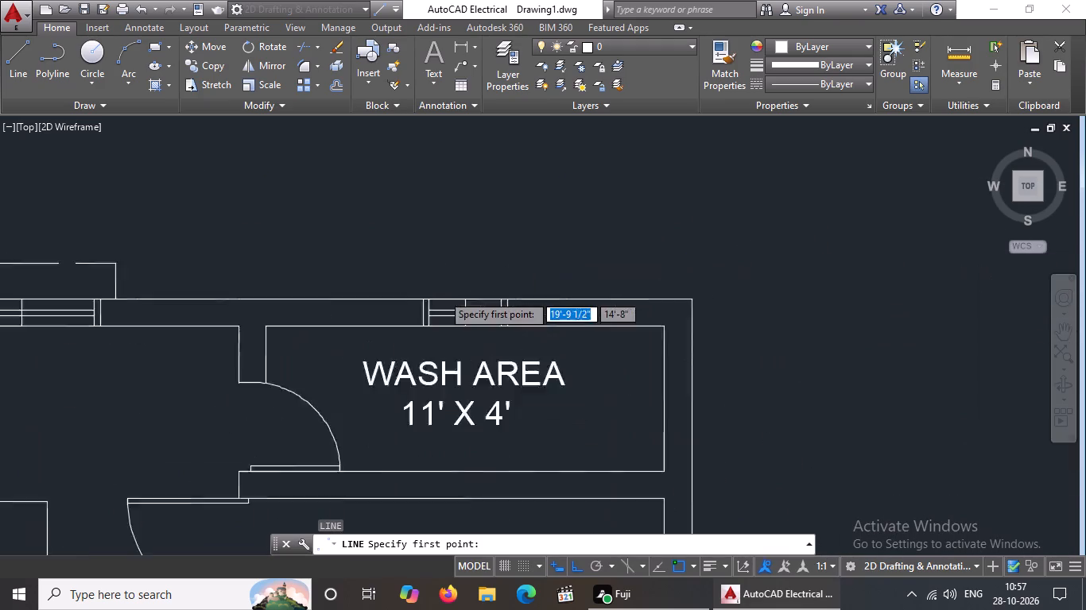
{"action": "scroll", "coordinate": [442, 294], "scroll_direction": "up", "scroll_amount": 1}
{"action": "left_click", "coordinate": [391, 307]}
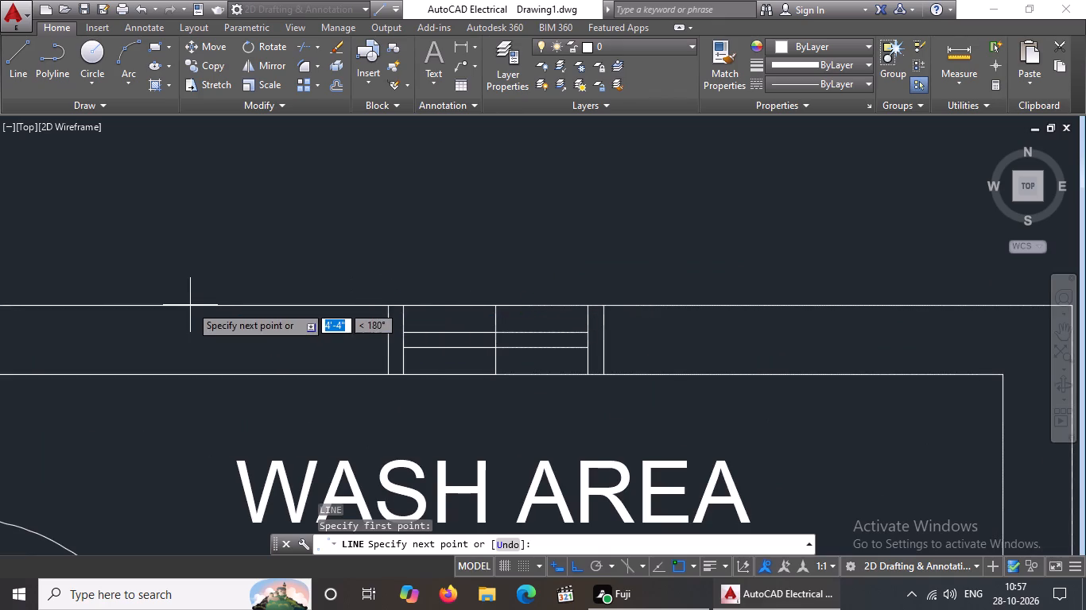
{"action": "type", "text": "5\""}
{"action": "key", "text": "Return"}
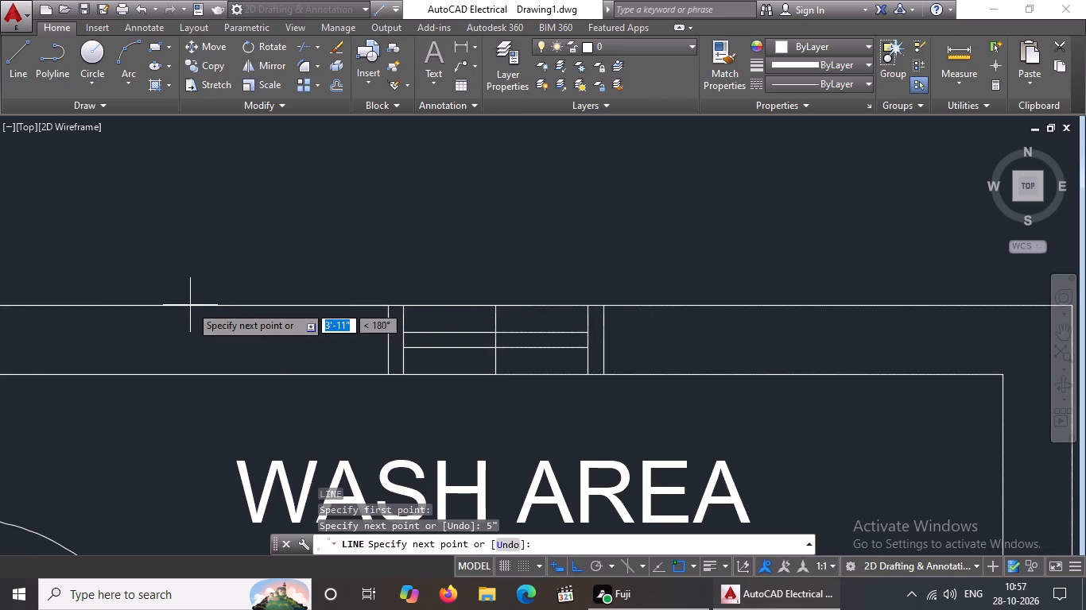
{"action": "type", "text": "1'"}
{"action": "key", "text": "Return"}
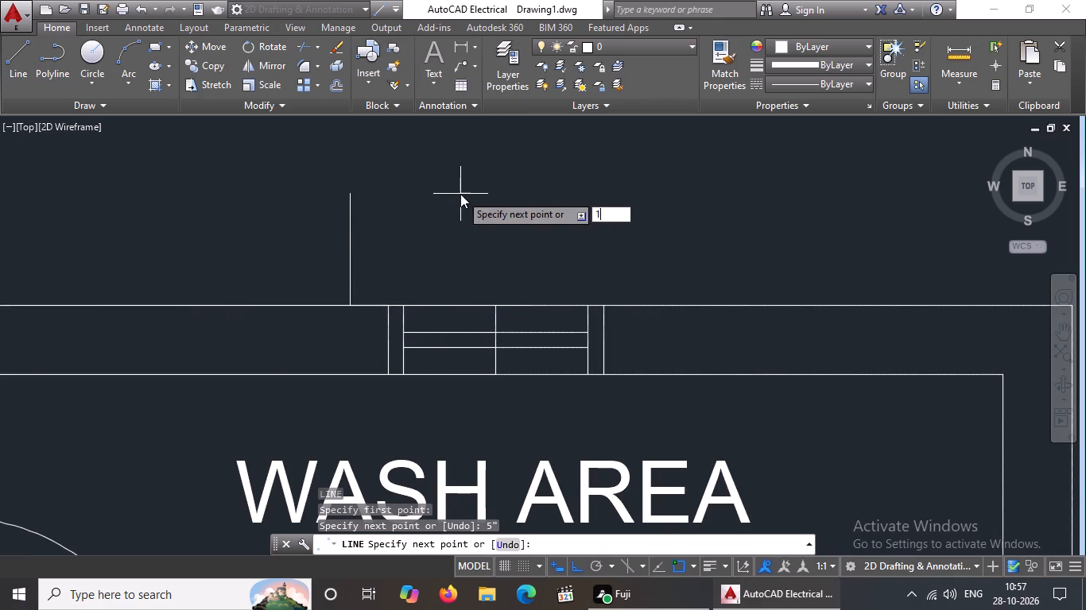
{"action": "key", "text": "Return"}
Draw from the outer end of the easternmost frame line 5" east, 1' north, and across to the top of the west projection line.
{"action": "key", "text": "l"}
{"action": "key", "text": "Return"}
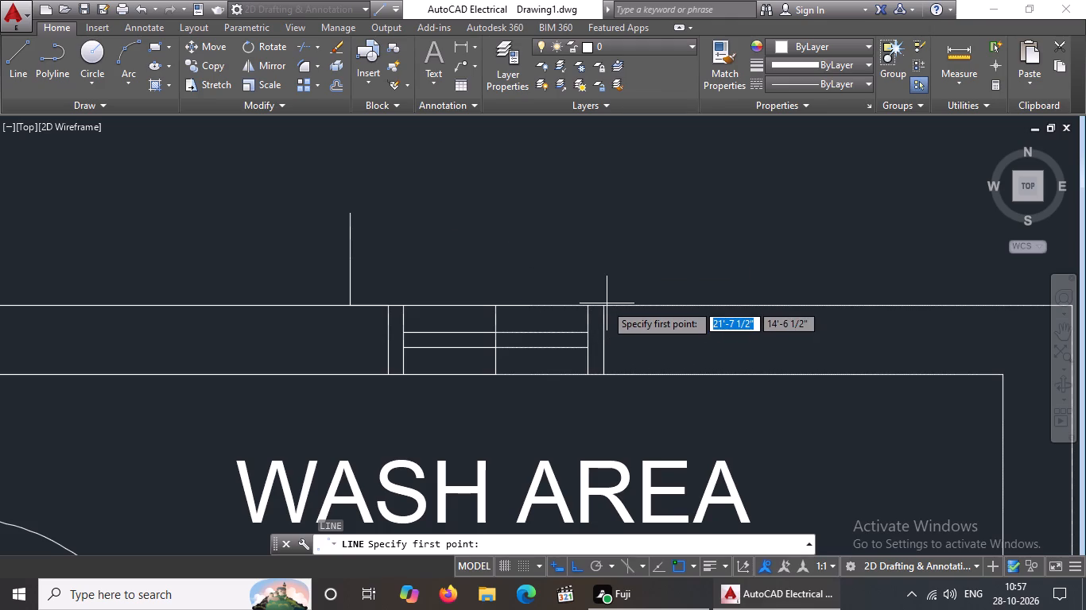
{"action": "left_click_drag", "start_coordinate": [605, 307], "coordinate": [609, 306]}
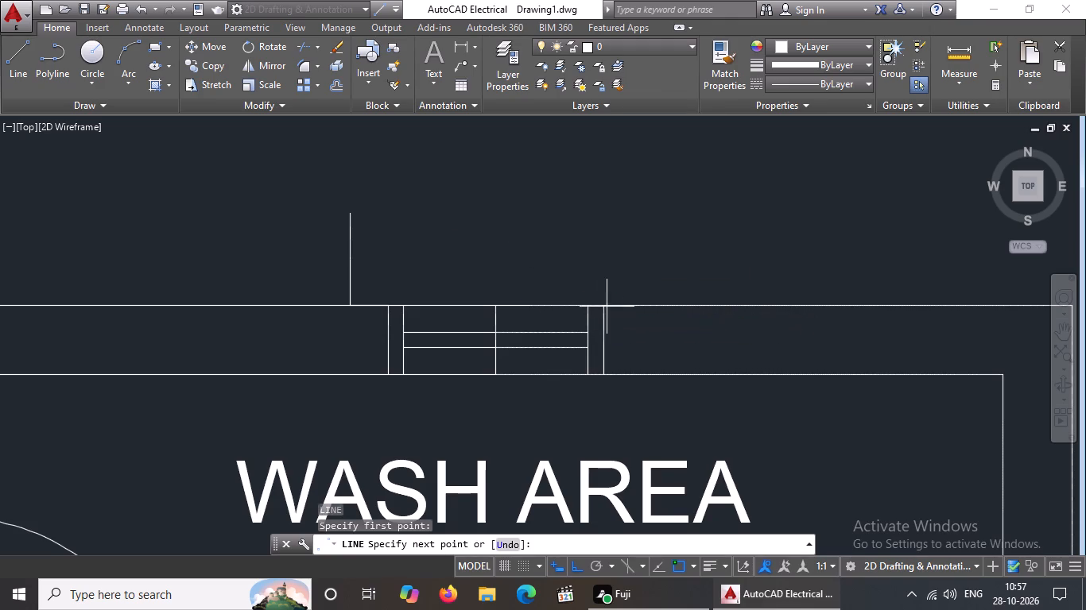
{"action": "left_click_drag", "start_coordinate": [609, 306], "coordinate": [613, 304]}
{"action": "type", "text": "5\""}
{"action": "key", "text": "Return"}
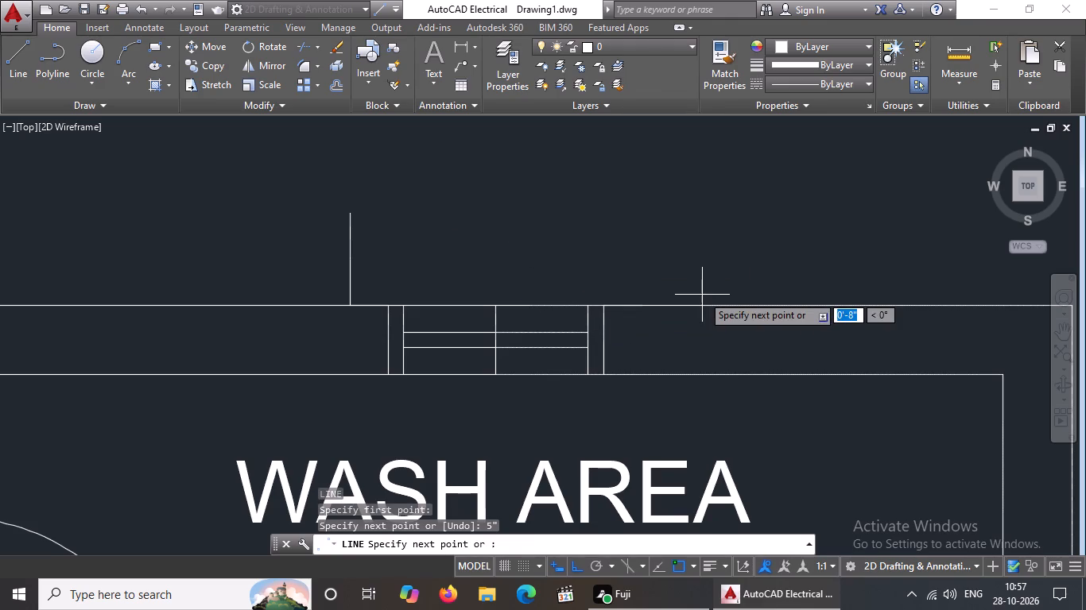
{"action": "type", "text": "1'"}
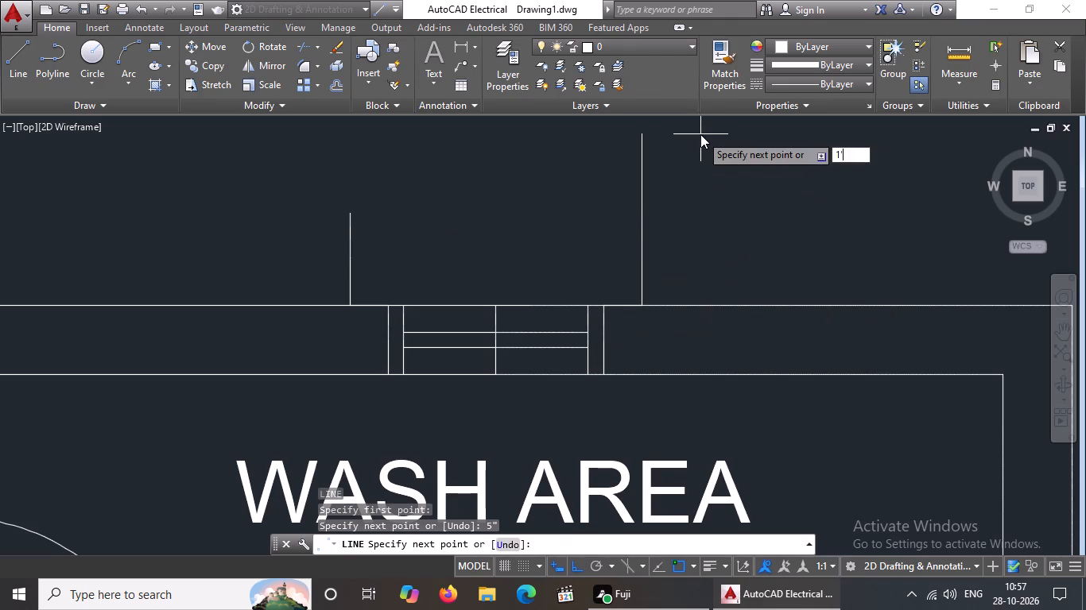
{"action": "key", "text": "Return"}
{"action": "left_click", "coordinate": [351, 216]}
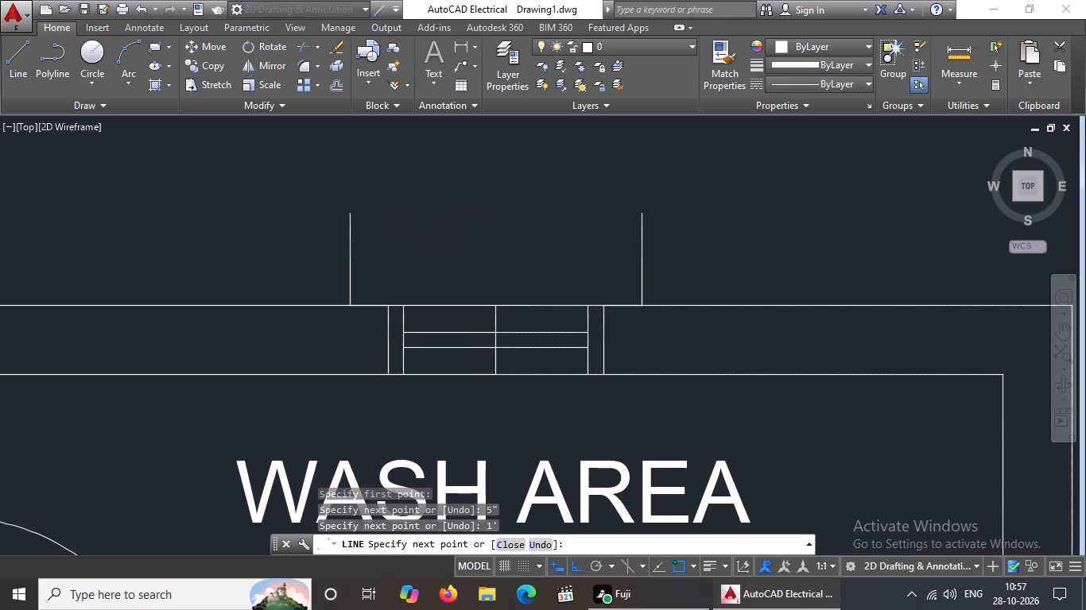
{"action": "key", "text": "Escape"}
Change the linetype of the wash area window's outer projection lines to the dashed ACAD linetype.
{"action": "scroll", "coordinate": [514, 183], "scroll_direction": "down", "scroll_amount": 4}
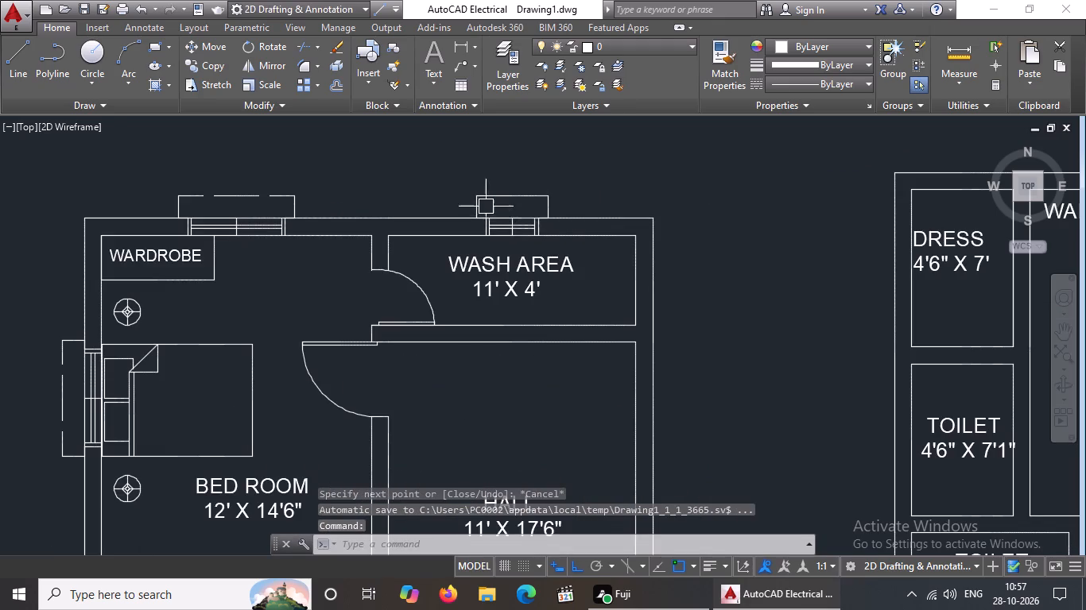
{"action": "scroll", "coordinate": [516, 203], "scroll_direction": "up", "scroll_amount": 1}
{"action": "left_click", "coordinate": [412, 170]}
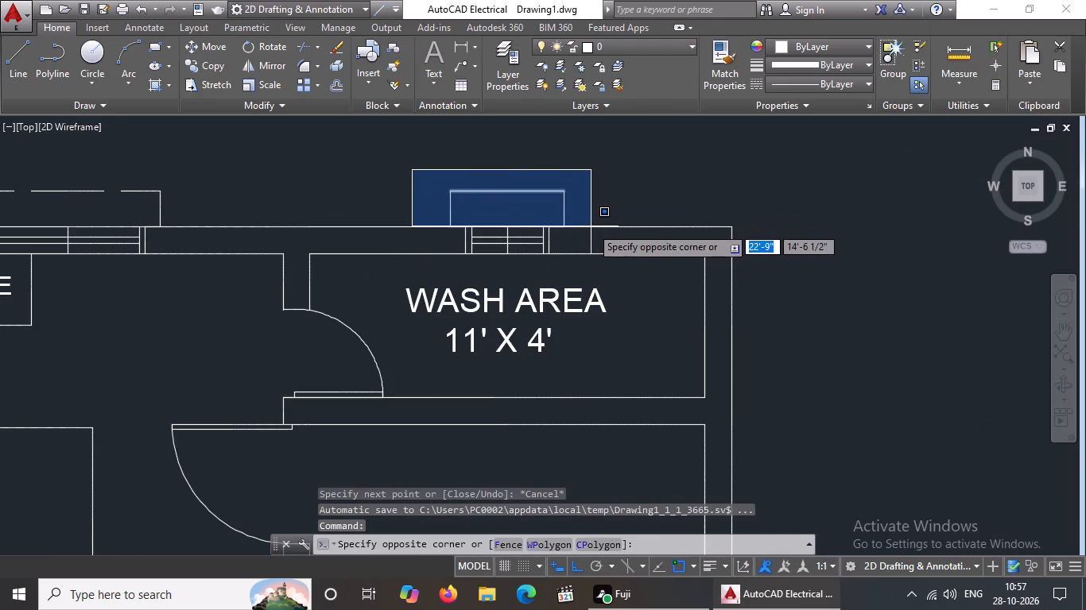
{"action": "left_click", "coordinate": [590, 235]}
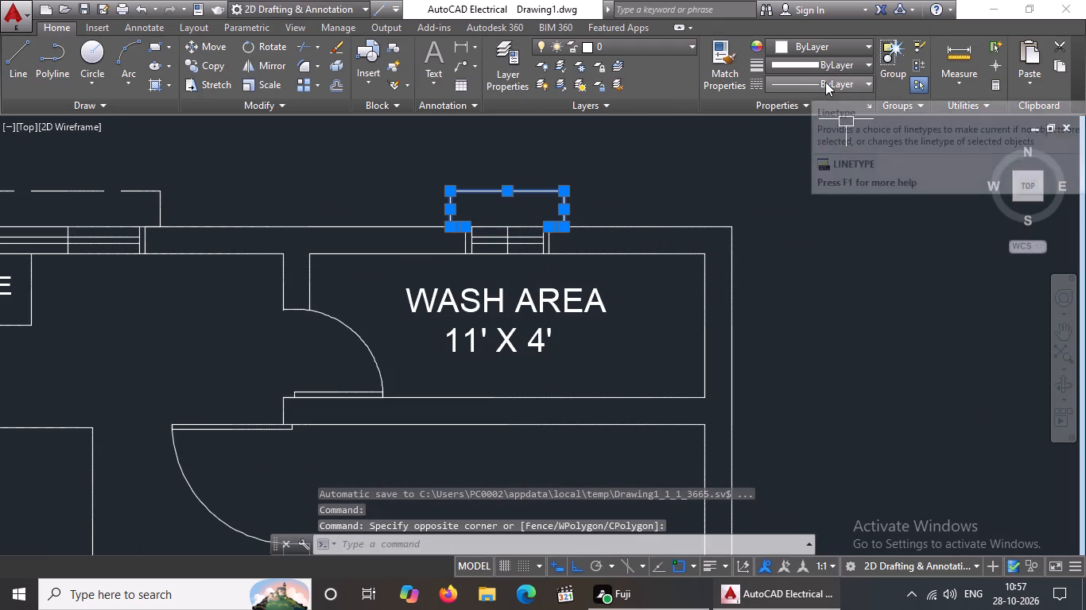
{"action": "left_click", "coordinate": [825, 82]}
{"action": "left_click", "coordinate": [813, 142]}
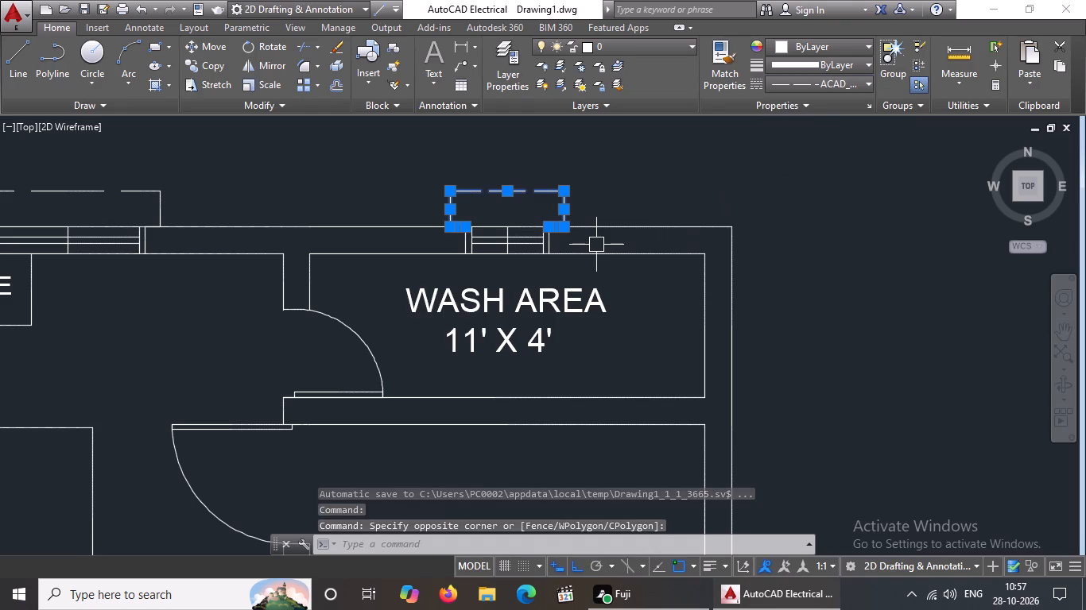
{"action": "scroll", "coordinate": [599, 242], "scroll_direction": "down", "scroll_amount": 3}
{"action": "key", "text": "Escape"}
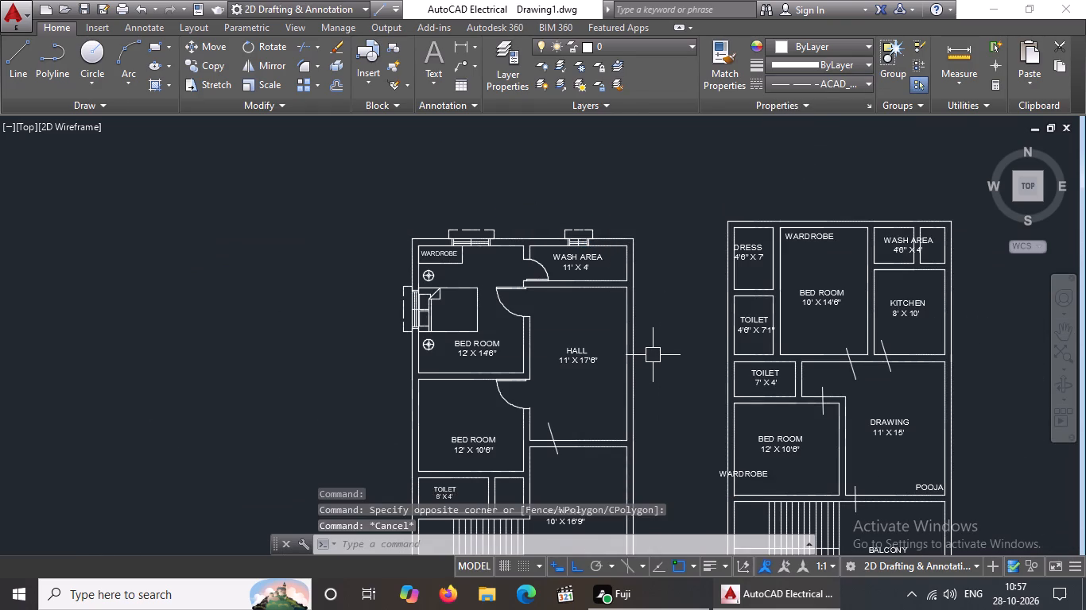
Draw a 9" line east across the wall from the midpoint of the hall's inner east wall line.
{"action": "scroll", "coordinate": [650, 372], "scroll_direction": "up", "scroll_amount": 2}
{"action": "scroll", "coordinate": [528, 330], "scroll_direction": "down", "scroll_amount": 2}
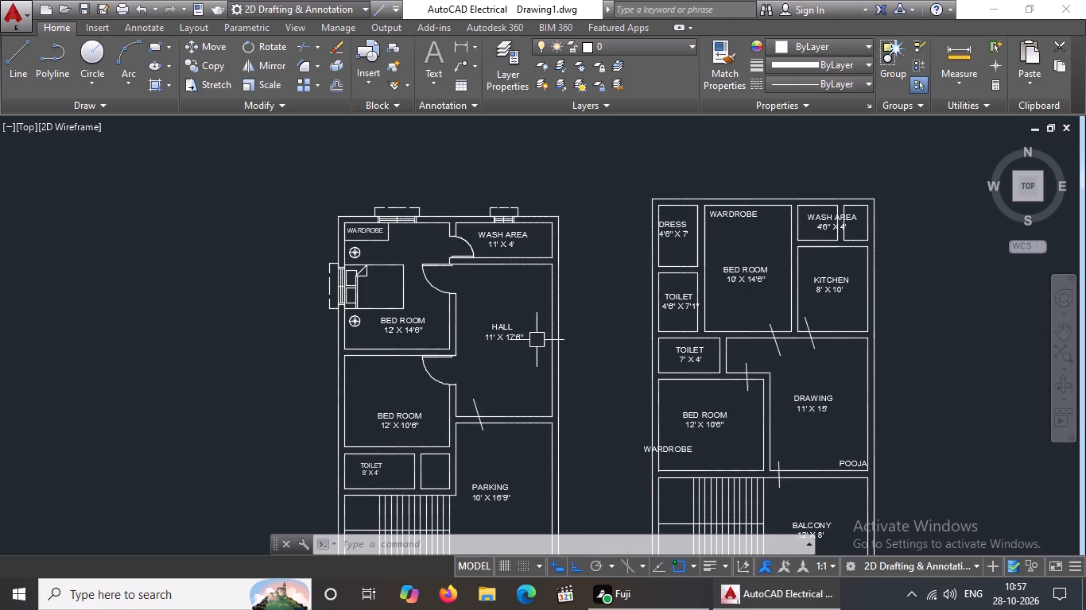
{"action": "scroll", "coordinate": [537, 339], "scroll_direction": "up", "scroll_amount": 2}
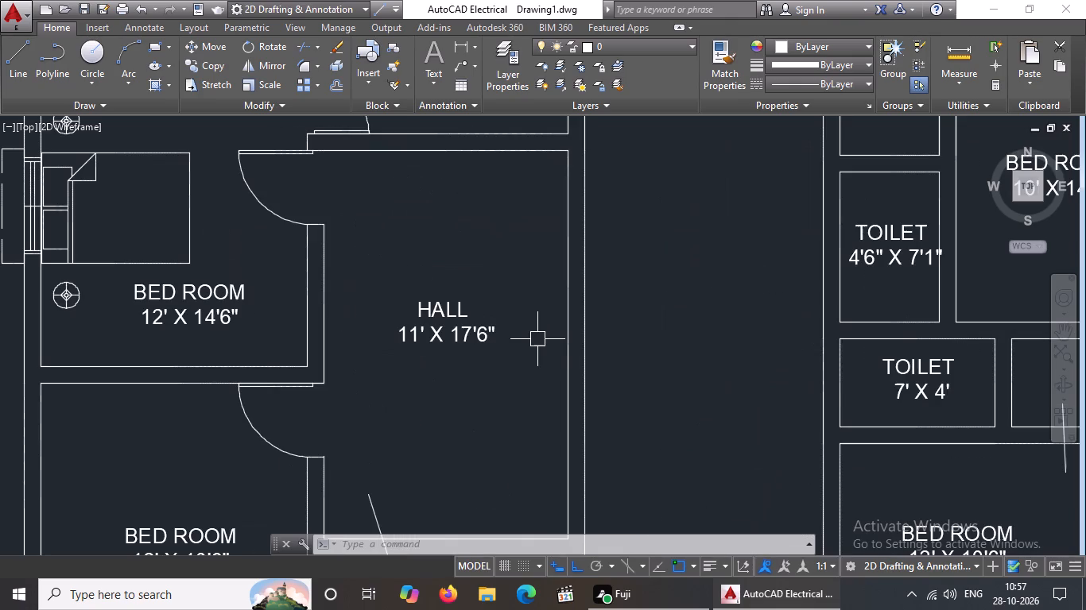
{"action": "key", "text": "l"}
{"action": "key", "text": "Return"}
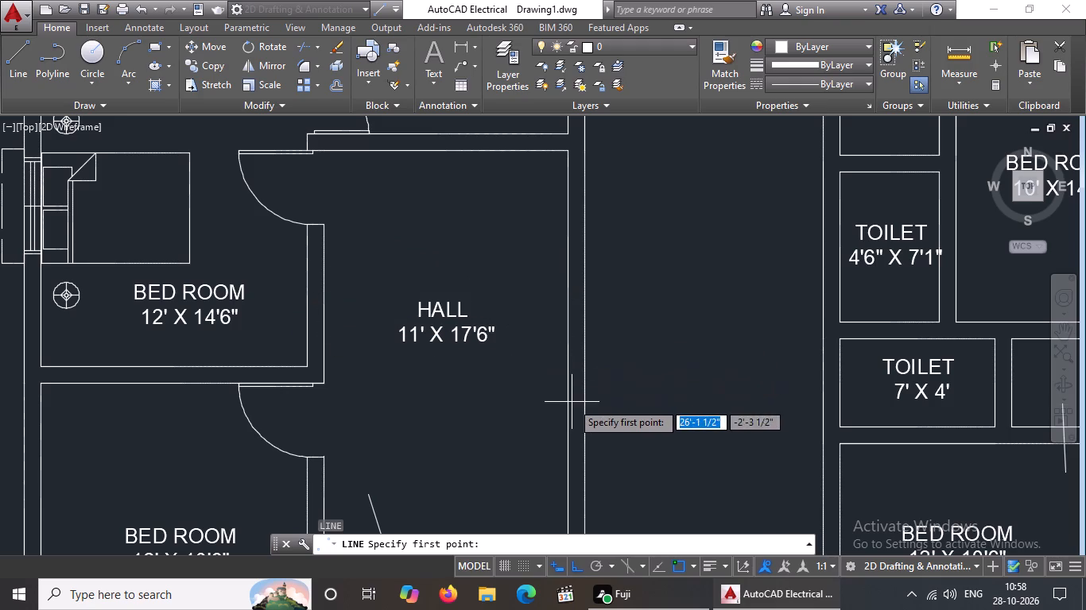
{"action": "scroll", "coordinate": [572, 400], "scroll_direction": "down", "scroll_amount": 2}
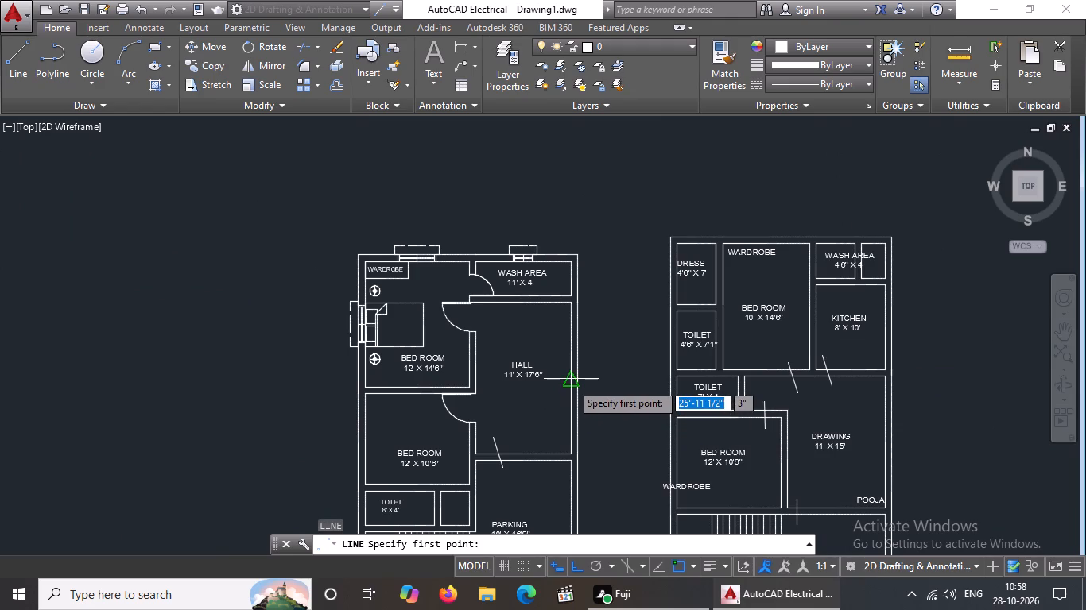
{"action": "left_click", "coordinate": [571, 383]}
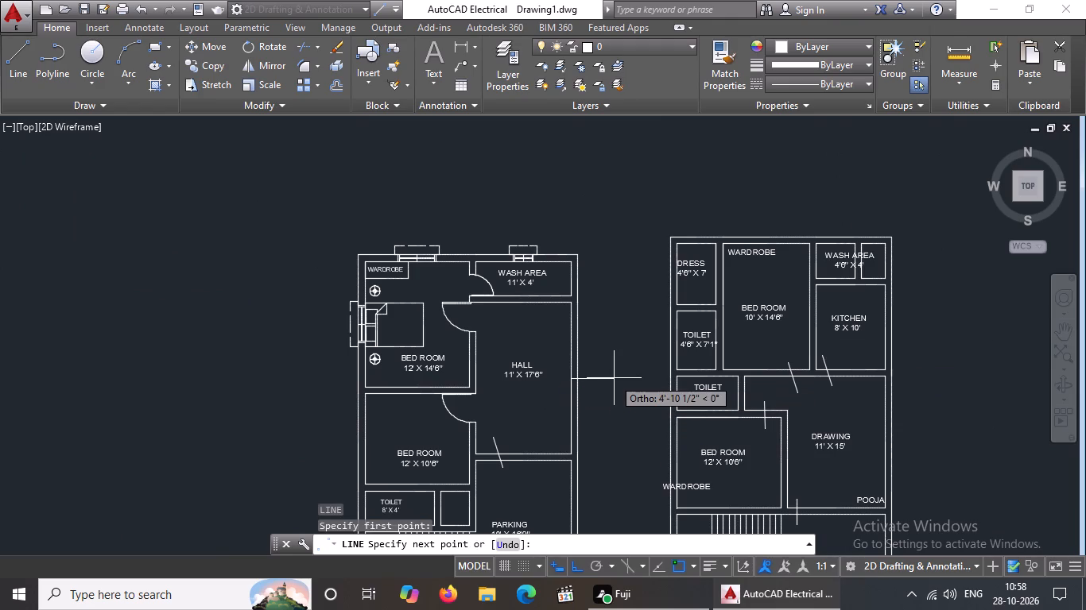
{"action": "type", "text": "9\""}
{"action": "key", "text": "Return"}
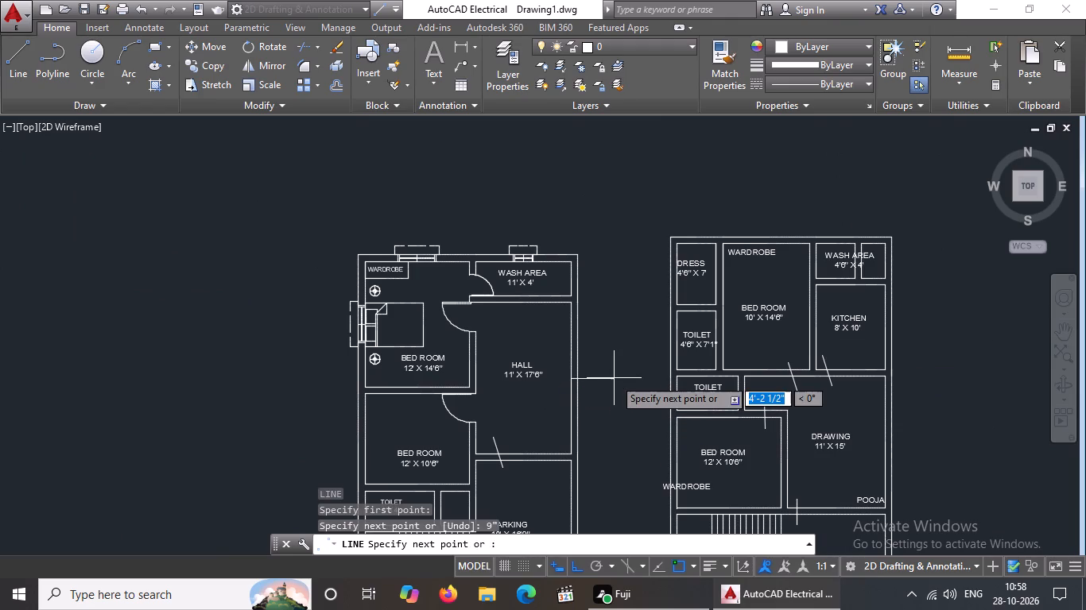
{"action": "key", "text": "Return"}
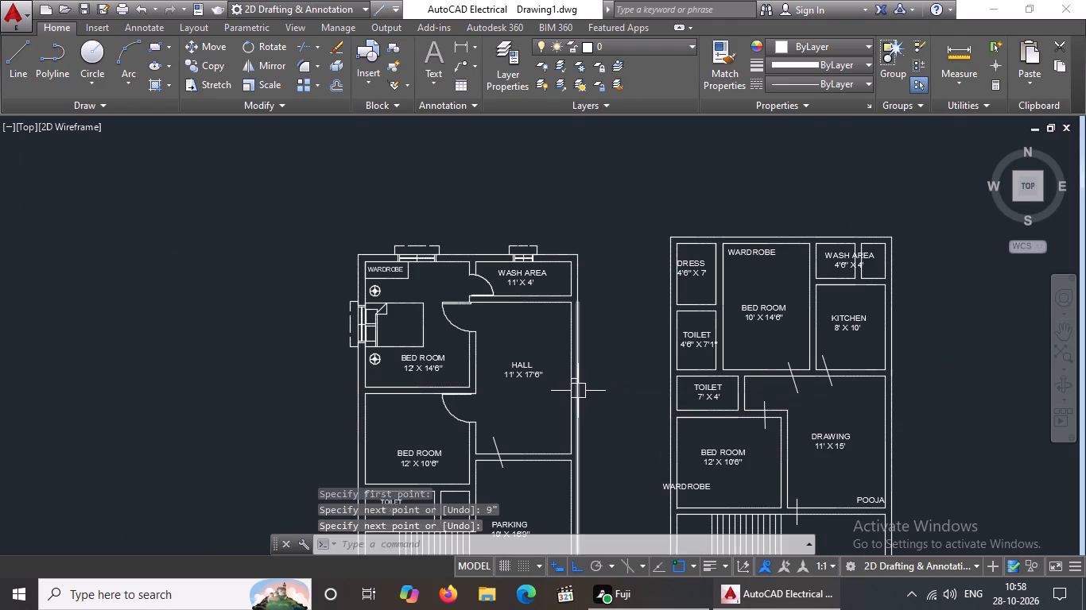
Offset the 9" line across the hall's east wall southward three times in succession at 2' spacing.
{"action": "scroll", "coordinate": [578, 391], "scroll_direction": "up", "scroll_amount": 2}
{"action": "left_click_drag", "start_coordinate": [519, 340], "coordinate": [536, 352]}
{"action": "left_click", "coordinate": [639, 400]}
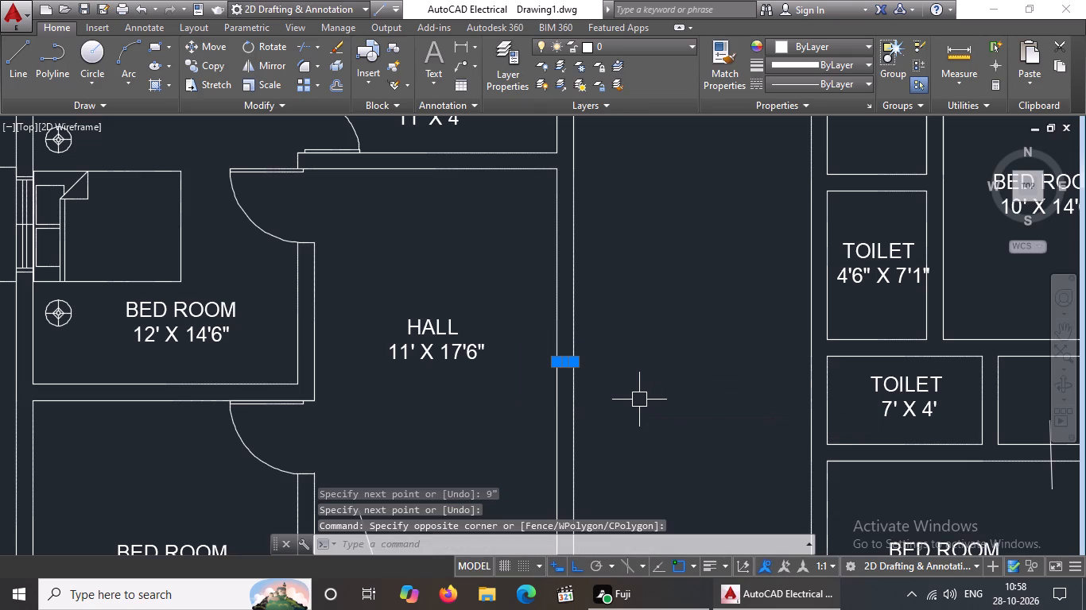
{"action": "key", "text": "o"}
{"action": "key", "text": "Return"}
{"action": "type", "text": "2'"}
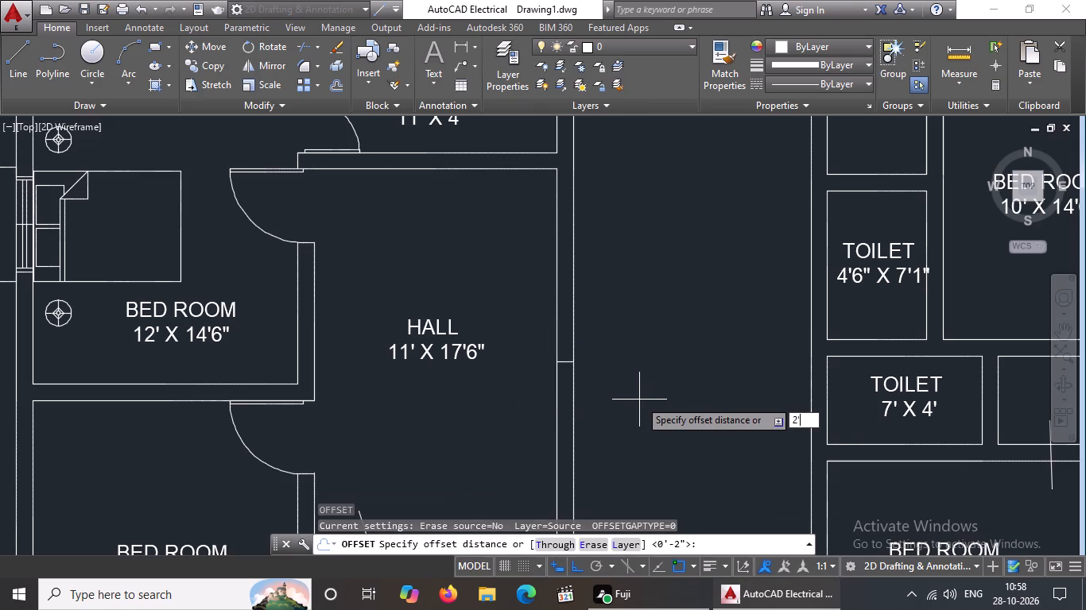
{"action": "key", "text": "Return"}
{"action": "left_click", "coordinate": [571, 436]}
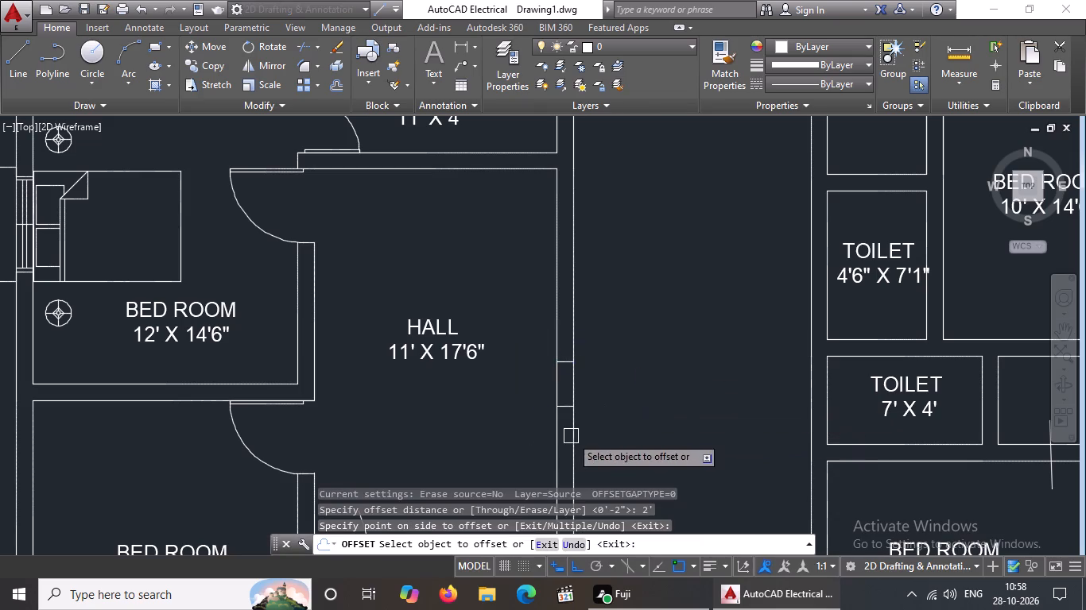
{"action": "scroll", "coordinate": [565, 407], "scroll_direction": "up", "scroll_amount": 3}
{"action": "scroll", "coordinate": [565, 404], "scroll_direction": "down", "scroll_amount": 2}
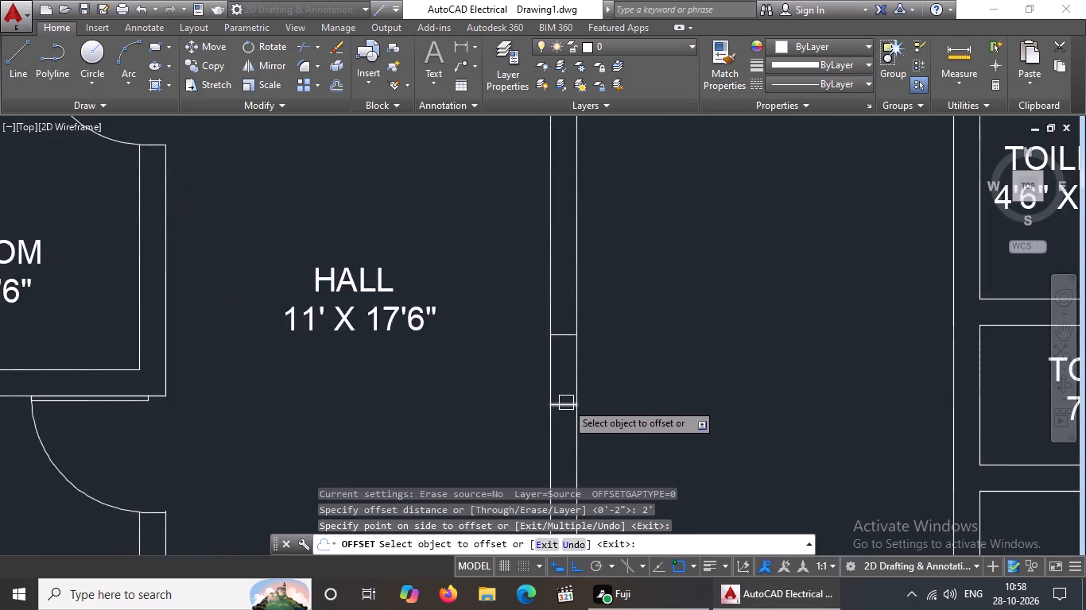
{"action": "scroll", "coordinate": [566, 409], "scroll_direction": "down", "scroll_amount": 3}
{"action": "scroll", "coordinate": [564, 426], "scroll_direction": "up", "scroll_amount": 4}
{"action": "left_click", "coordinate": [568, 321]}
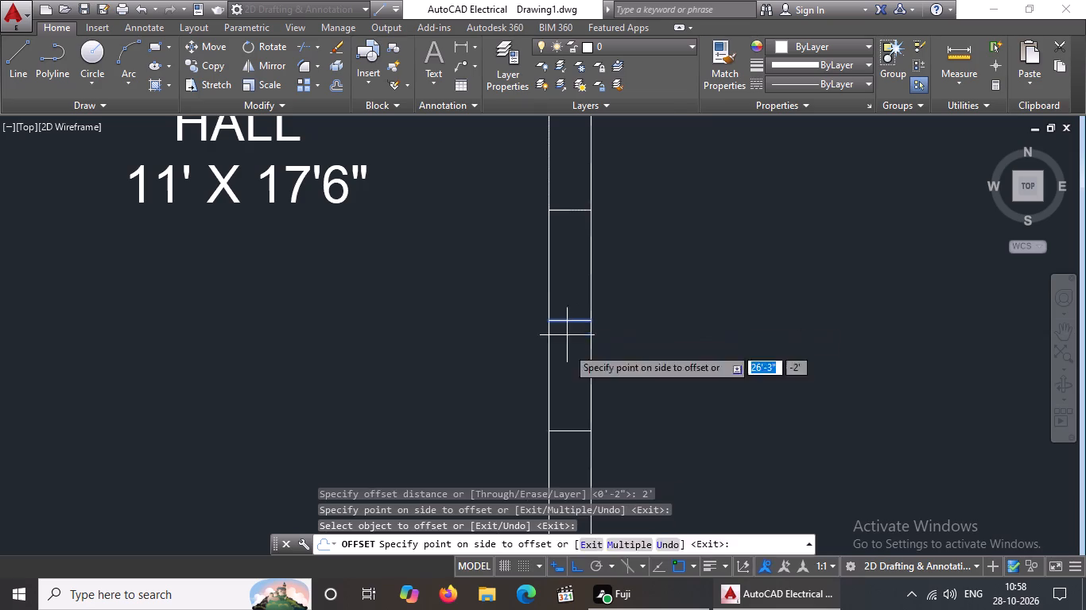
{"action": "left_click", "coordinate": [568, 391]}
{"action": "left_click_drag", "start_coordinate": [574, 431], "coordinate": [575, 445]}
{"action": "left_click", "coordinate": [575, 482]}
Offset the original 9" line across the hall's east wall northward three times in succession at 2' spacing.
{"action": "scroll", "coordinate": [591, 389], "scroll_direction": "down", "scroll_amount": 3}
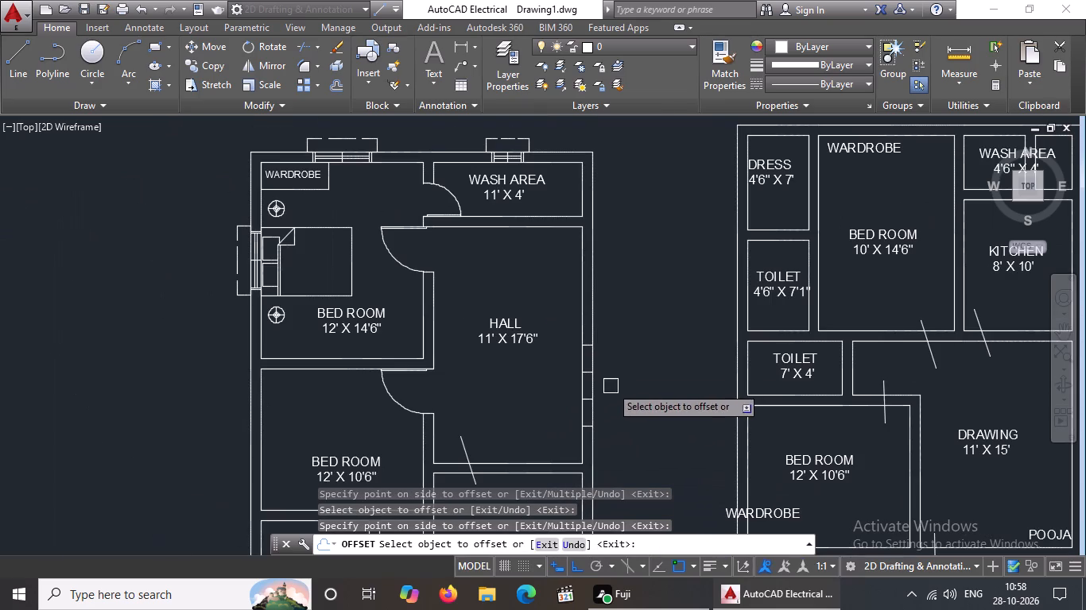
{"action": "scroll", "coordinate": [581, 337], "scroll_direction": "up", "scroll_amount": 3}
{"action": "left_click", "coordinate": [602, 368]}
{"action": "left_click", "coordinate": [603, 295]}
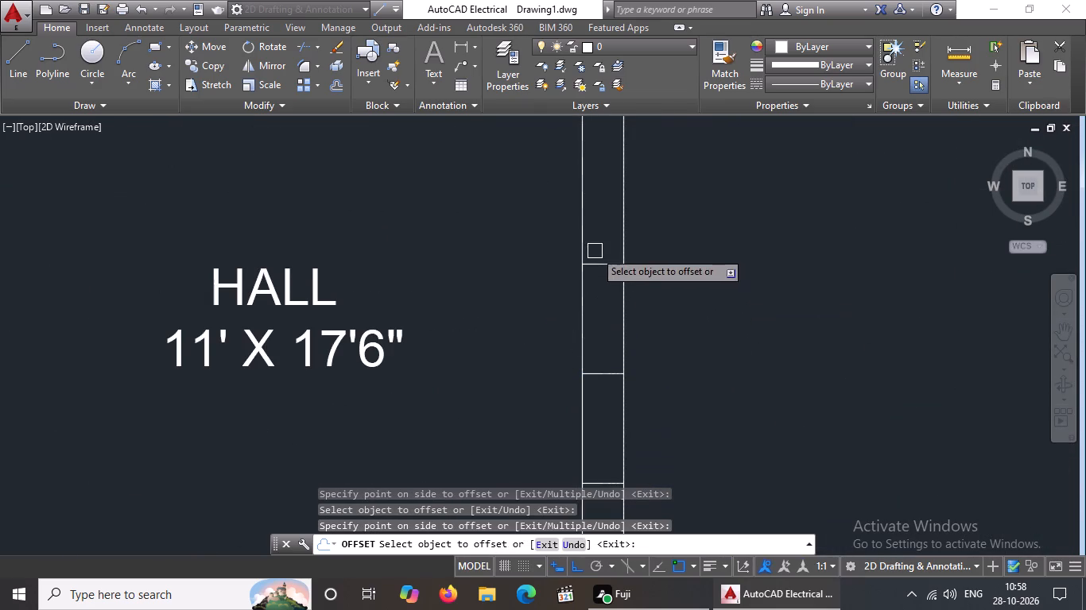
{"action": "left_click_drag", "start_coordinate": [593, 265], "coordinate": [598, 228]}
{"action": "left_click", "coordinate": [607, 206]}
{"action": "scroll", "coordinate": [607, 206], "scroll_direction": "down", "scroll_amount": 2}
{"action": "scroll", "coordinate": [604, 141], "scroll_direction": "up", "scroll_amount": 1}
{"action": "scroll", "coordinate": [606, 156], "scroll_direction": "down", "scroll_amount": 1}
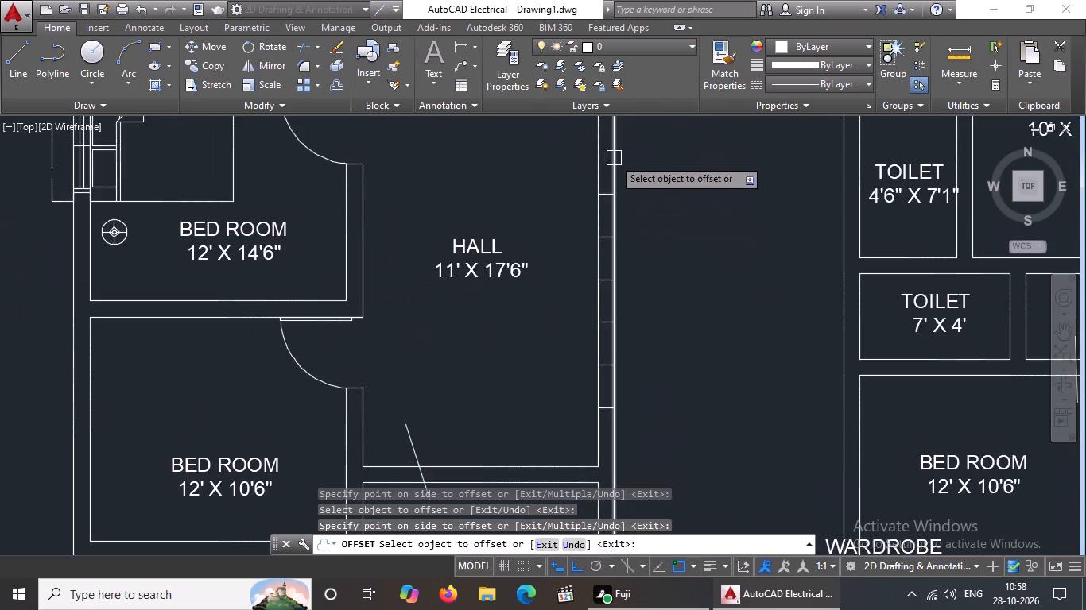
{"action": "scroll", "coordinate": [614, 158], "scroll_direction": "down", "scroll_amount": 2}
{"action": "middle_click_drag", "start_coordinate": [614, 182], "coordinate": [613, 234]}
{"action": "scroll", "coordinate": [613, 235], "scroll_direction": "up", "scroll_amount": 4}
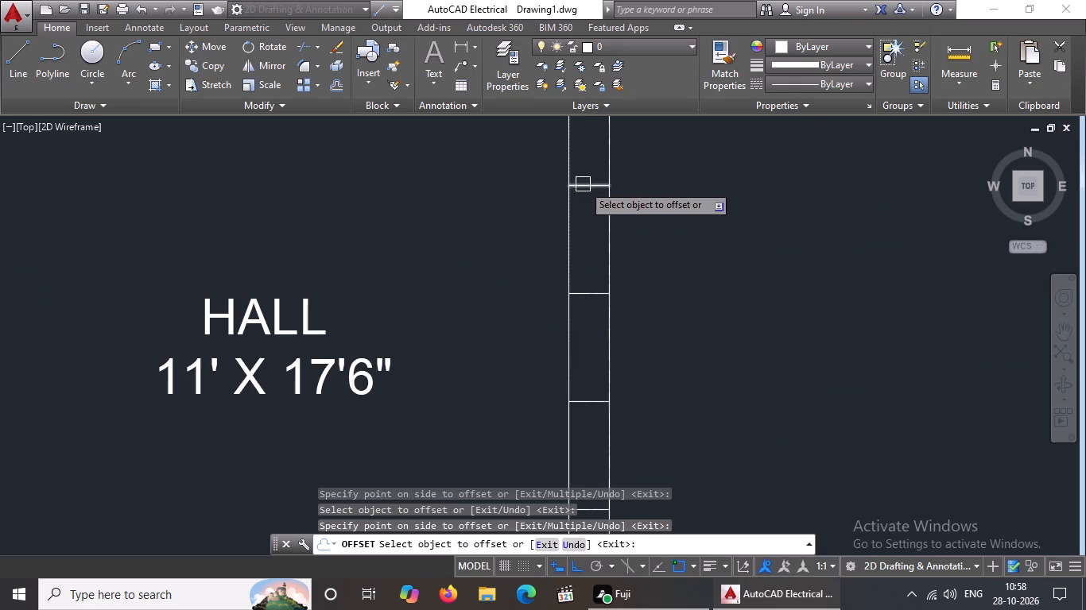
{"action": "left_click_drag", "start_coordinate": [584, 184], "coordinate": [590, 164]}
{"action": "left_click", "coordinate": [594, 149]}
{"action": "scroll", "coordinate": [615, 182], "scroll_direction": "down", "scroll_amount": 4}
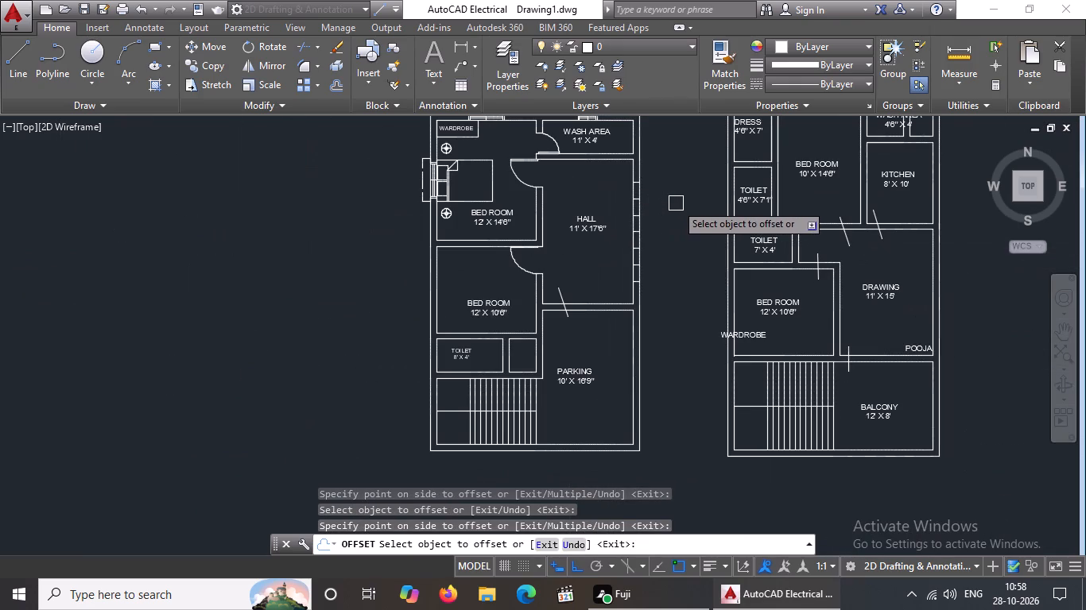
{"action": "key", "text": "Escape"}
Delete the original middle line across the hall's east wall, between the two groups of offset lines.
{"action": "scroll", "coordinate": [676, 223], "scroll_direction": "up", "scroll_amount": 2}
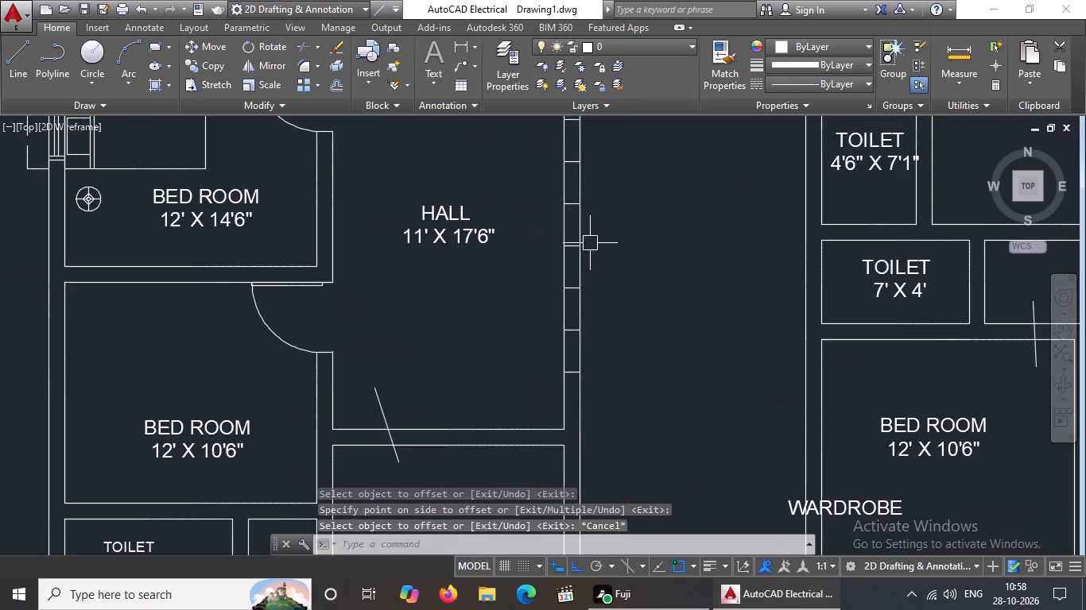
{"action": "left_click_drag", "start_coordinate": [531, 237], "coordinate": [542, 238]}
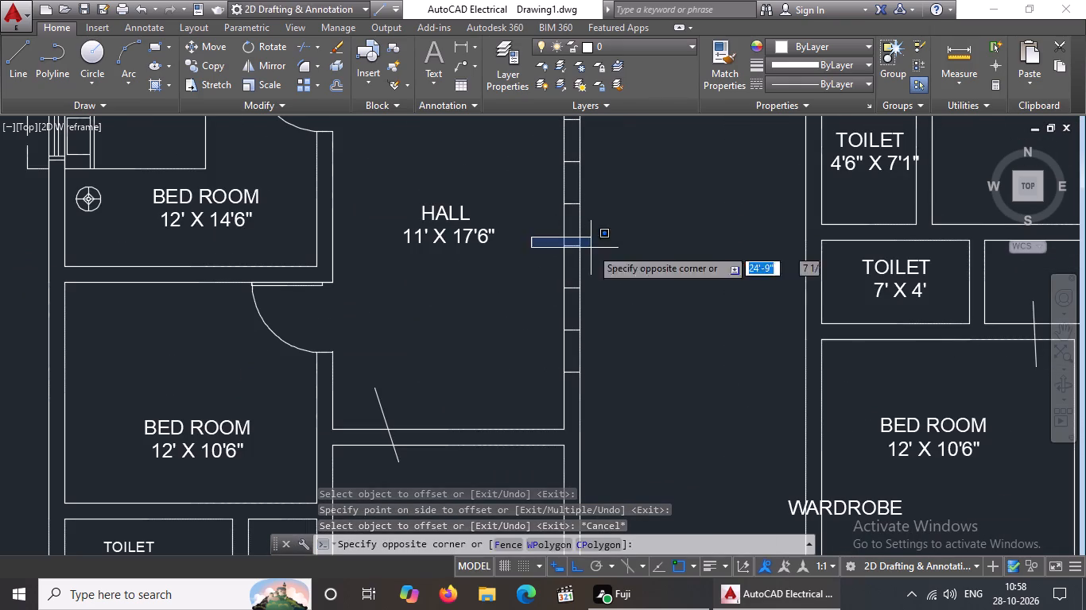
{"action": "left_click", "coordinate": [633, 259]}
{"action": "key", "text": "Delete"}
{"action": "scroll", "coordinate": [608, 253], "scroll_direction": "down", "scroll_amount": 1}
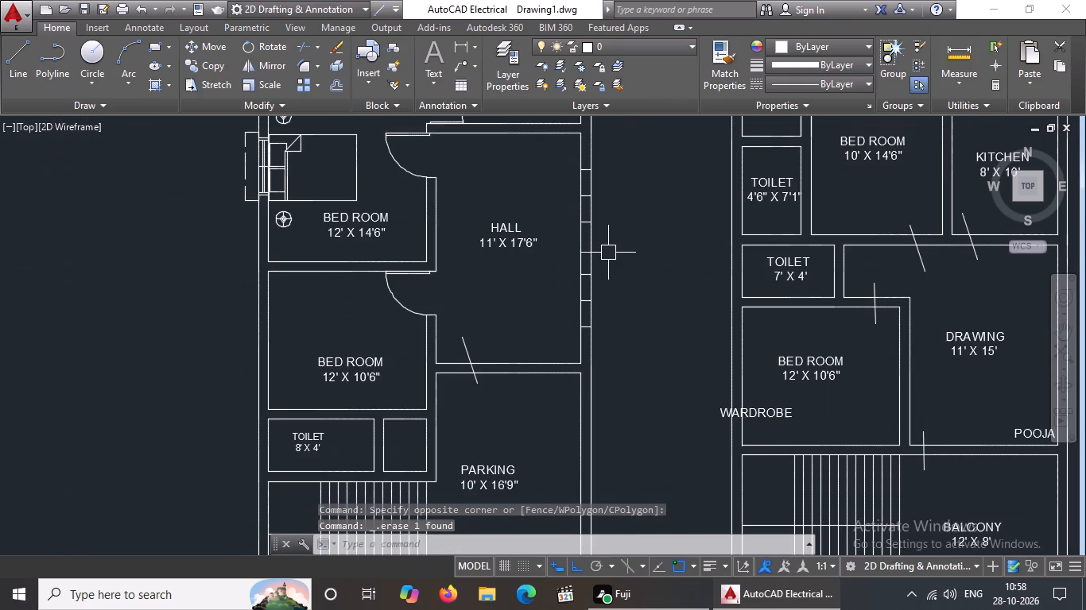
{"action": "key", "text": "Escape"}
Draw the north window's centre line from the midpoint of its northernmost cross line to its southernmost cross line.
{"action": "key", "text": "l"}
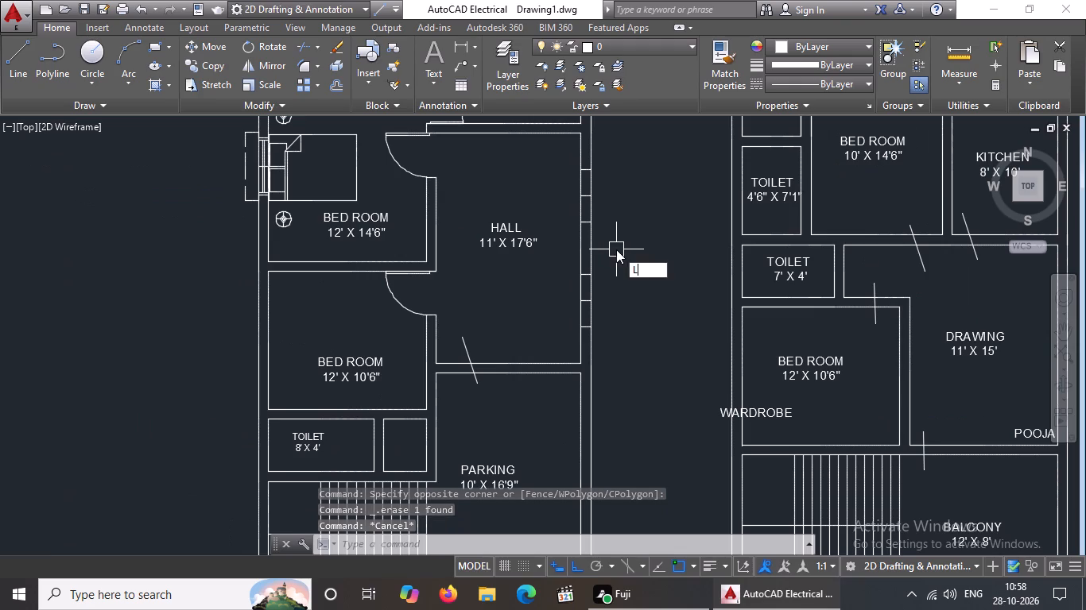
{"action": "key", "text": "Return"}
{"action": "scroll", "coordinate": [582, 176], "scroll_direction": "up", "scroll_amount": 2}
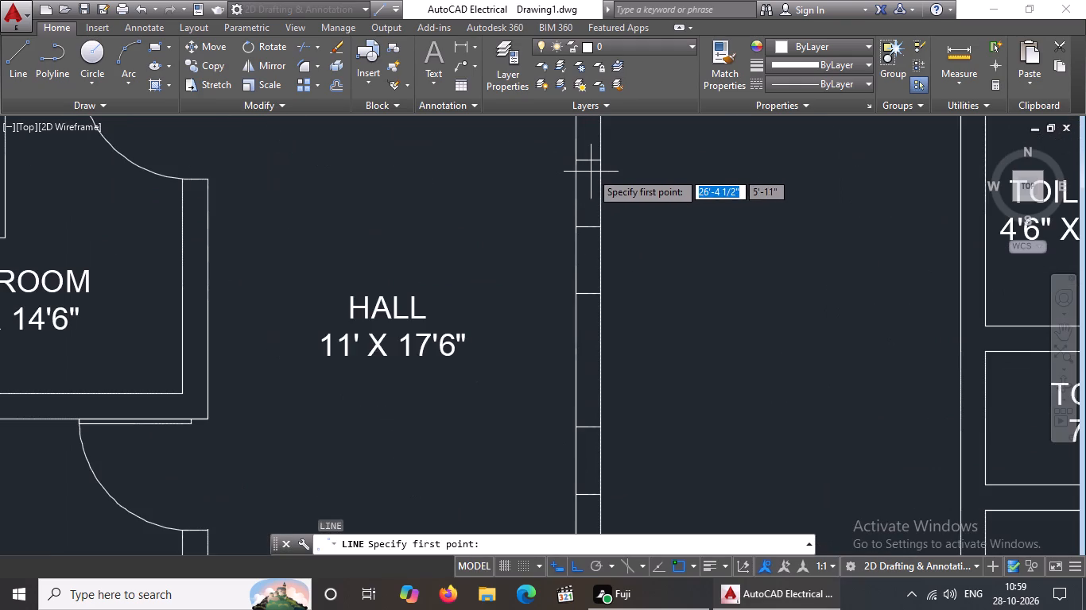
{"action": "left_click", "coordinate": [588, 158]}
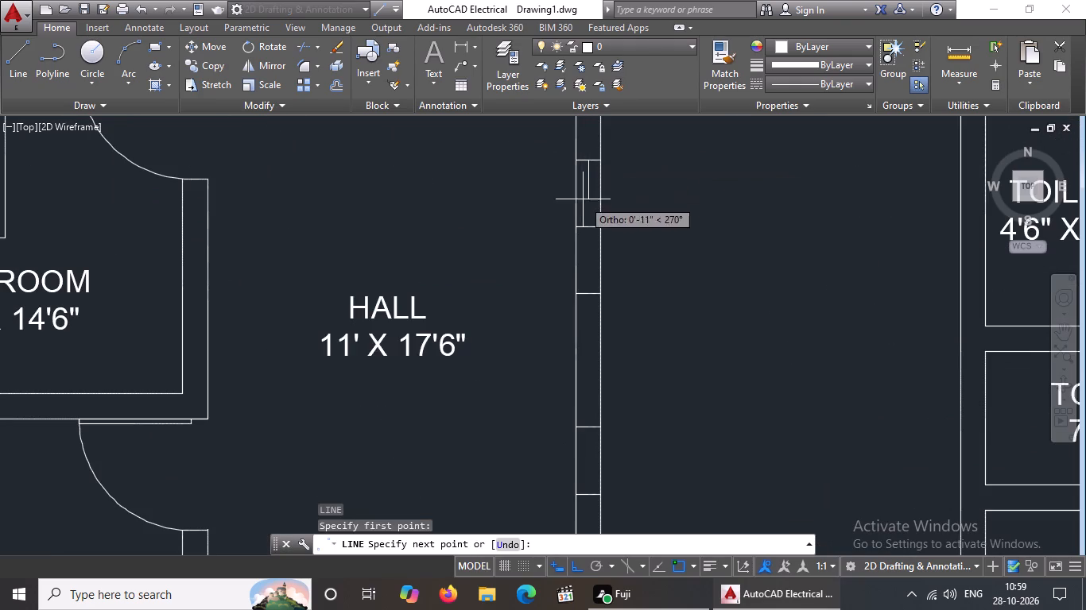
{"action": "left_click_drag", "start_coordinate": [588, 299], "coordinate": [603, 297]}
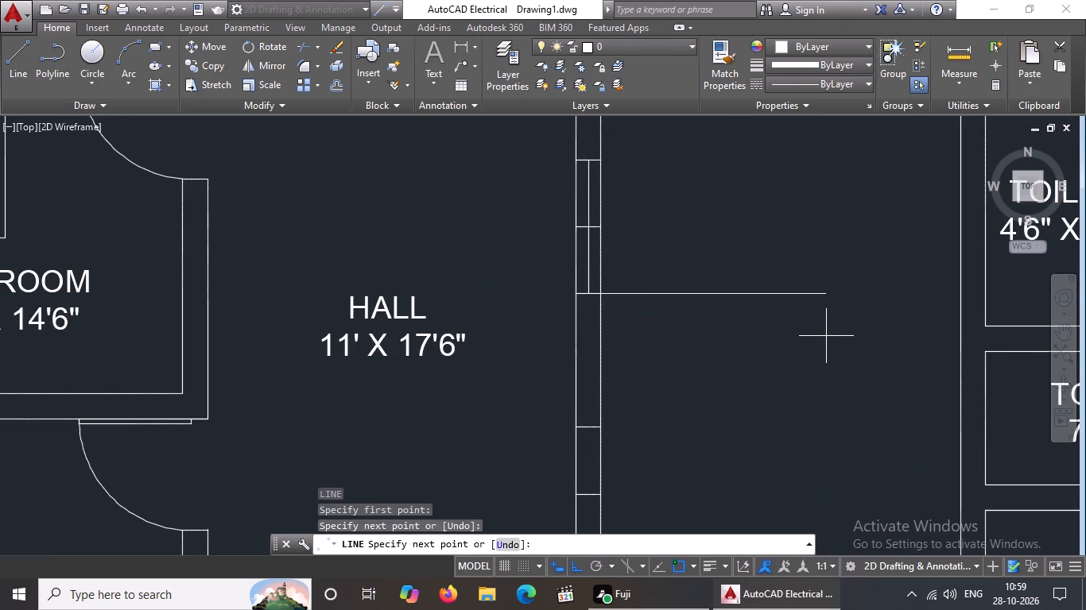
{"action": "key", "text": "Return"}
Draw the south window's 4' centre line between the midpoints of its northernmost and southernmost cross lines.
{"action": "key", "text": "l"}
{"action": "key", "text": "Return"}
{"action": "scroll", "coordinate": [770, 291], "scroll_direction": "down", "scroll_amount": 3}
{"action": "scroll", "coordinate": [770, 349], "scroll_direction": "up", "scroll_amount": 3}
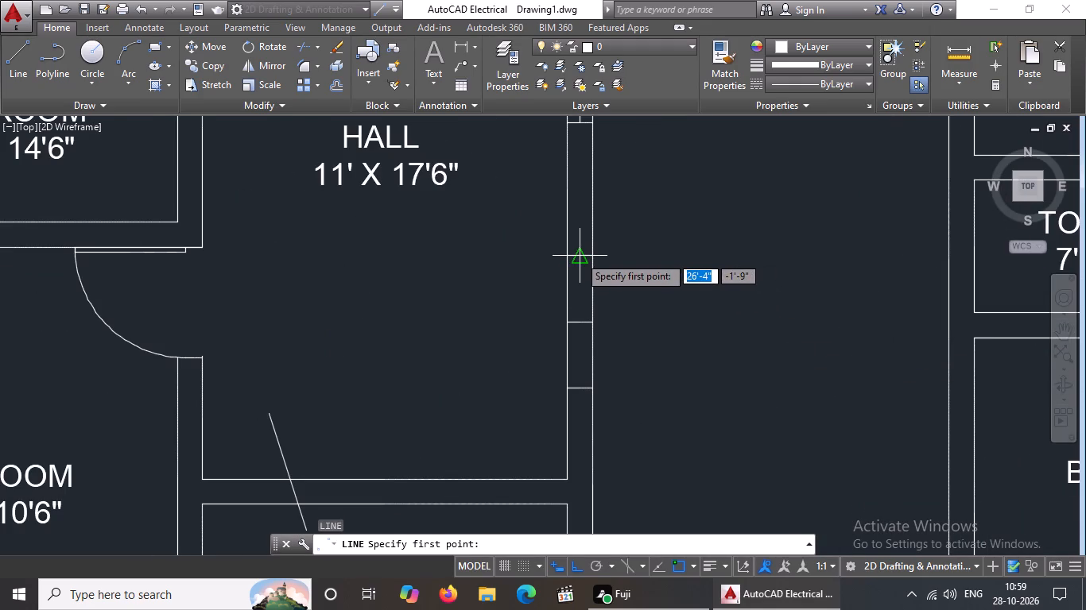
{"action": "left_click", "coordinate": [579, 256]}
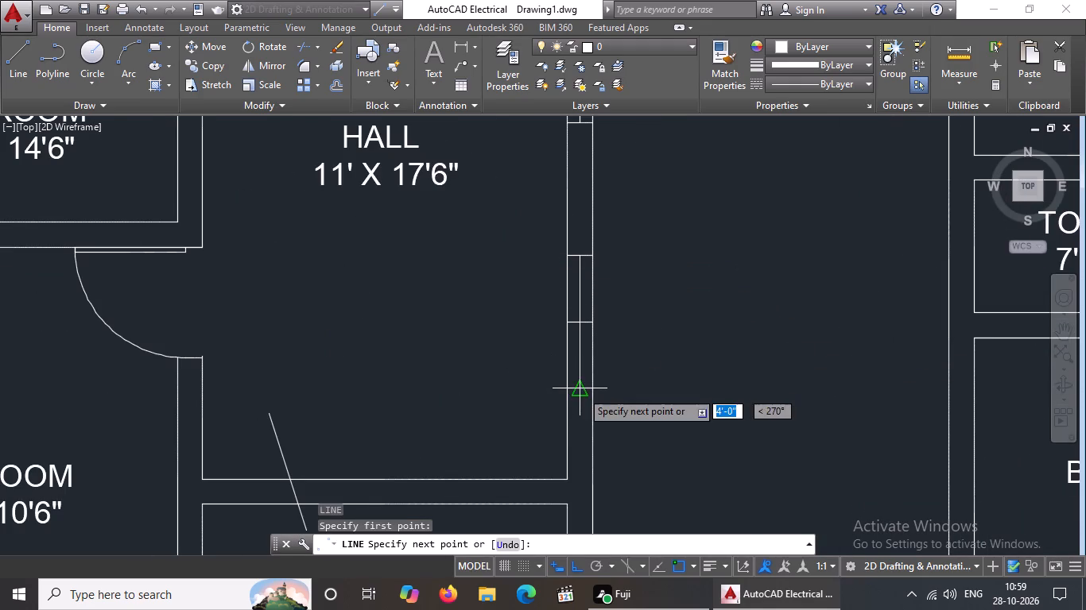
{"action": "left_click_drag", "start_coordinate": [581, 391], "coordinate": [604, 391]}
{"action": "key", "text": "Return"}
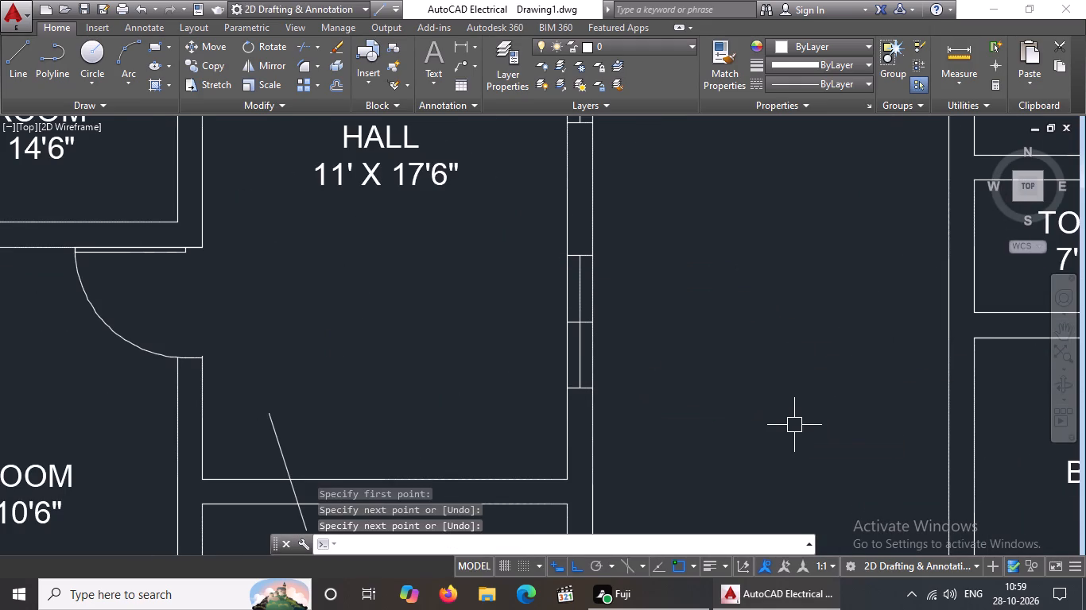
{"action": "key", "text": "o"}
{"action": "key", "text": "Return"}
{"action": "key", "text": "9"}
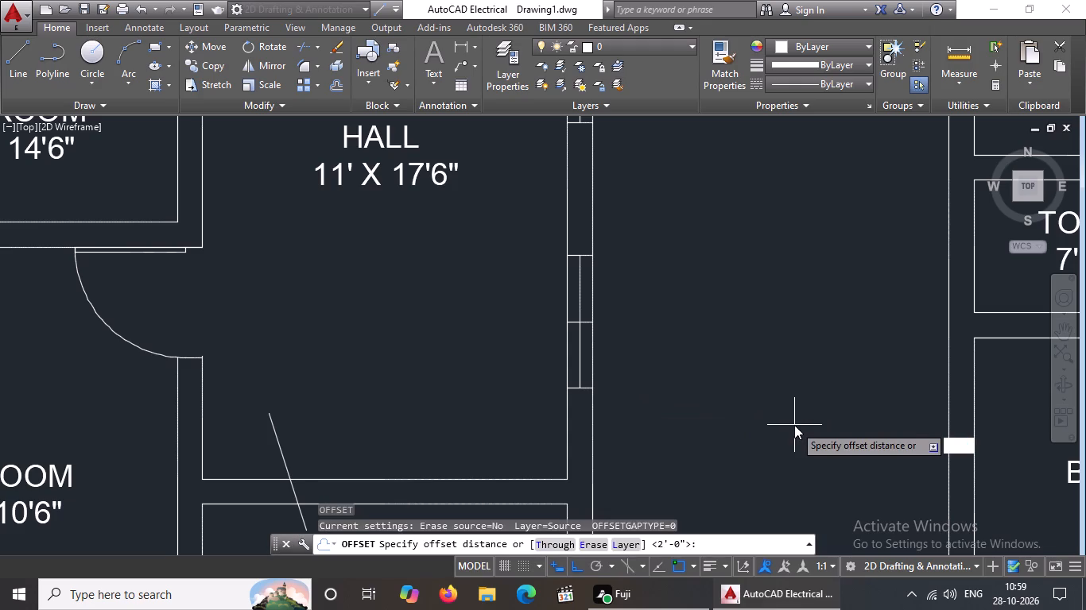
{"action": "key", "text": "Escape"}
Offset the south window's centre line 1" to the east and 1" to the west.
{"action": "key", "text": "o"}
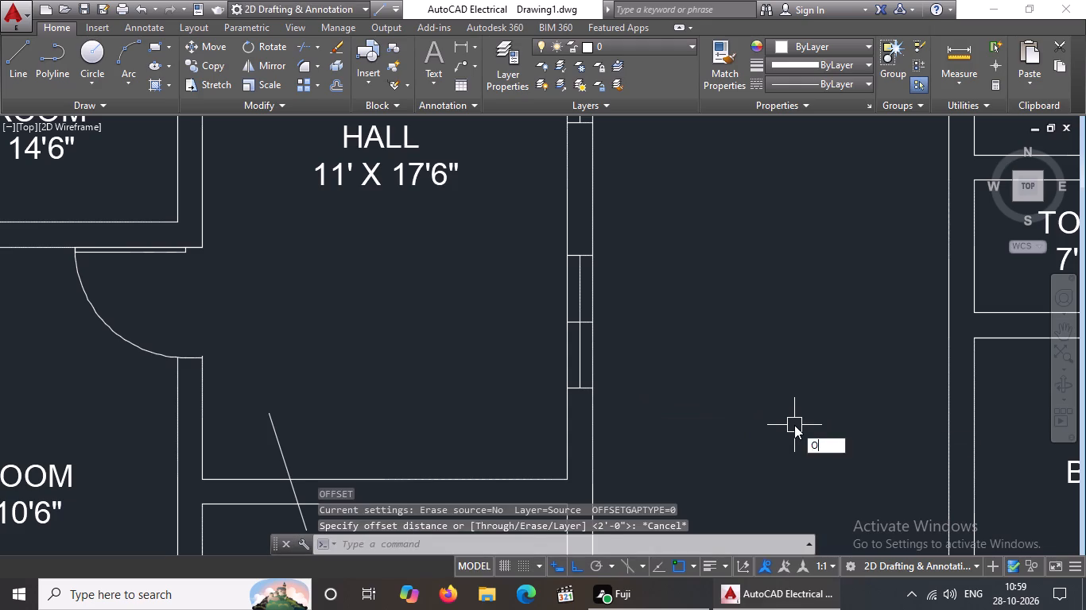
{"action": "key", "text": "Return"}
{"action": "type", "text": "1\""}
{"action": "key", "text": "Return"}
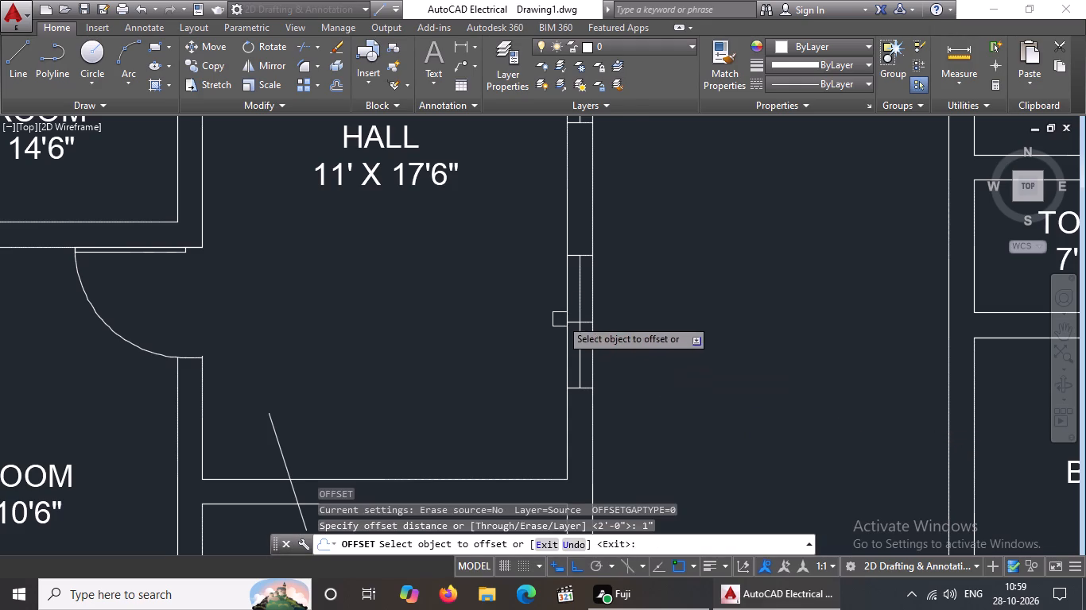
{"action": "scroll", "coordinate": [564, 315], "scroll_direction": "up", "scroll_amount": 2}
{"action": "left_click_drag", "start_coordinate": [598, 284], "coordinate": [634, 276]}
{"action": "left_click", "coordinate": [747, 275]}
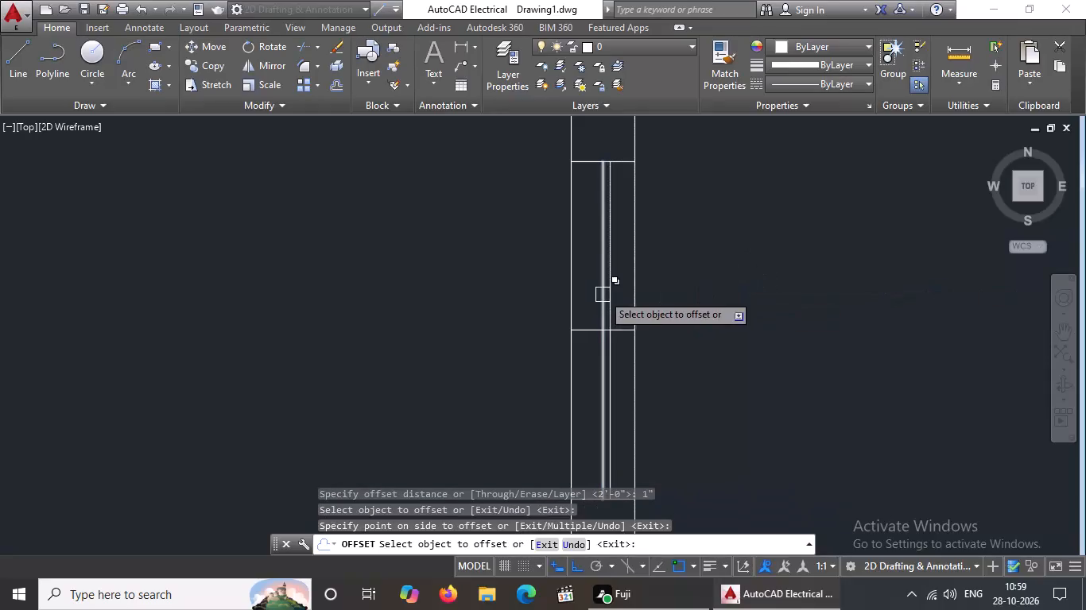
{"action": "left_click_drag", "start_coordinate": [603, 292], "coordinate": [594, 296]}
{"action": "left_click", "coordinate": [556, 307]}
Offset the north window's centre line 1" to the east and 1" to the west.
{"action": "scroll", "coordinate": [601, 291], "scroll_direction": "down", "scroll_amount": 3}
{"action": "scroll", "coordinate": [611, 146], "scroll_direction": "up", "scroll_amount": 3}
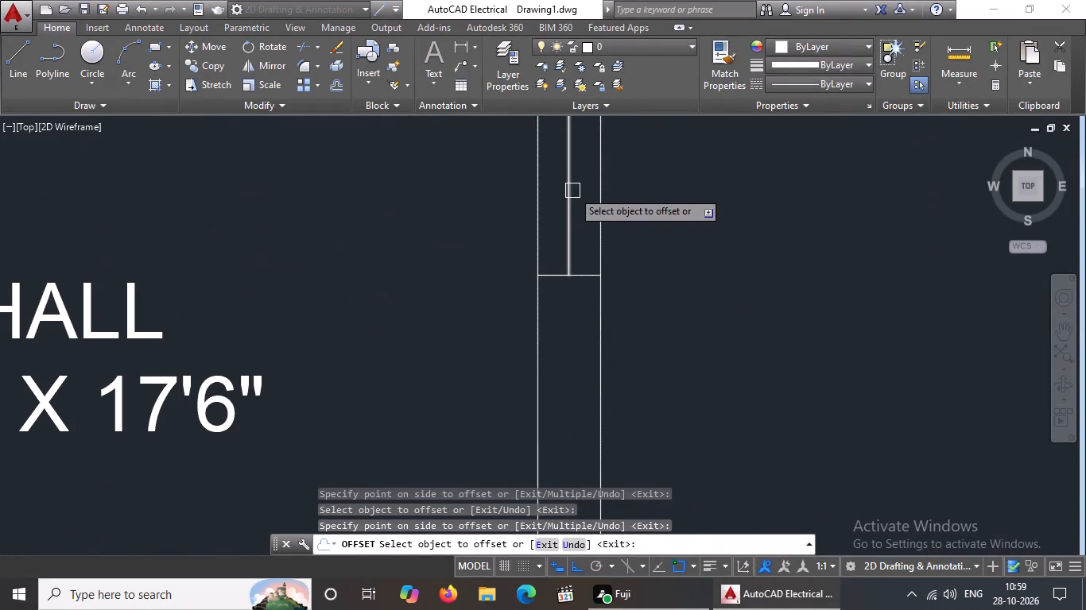
{"action": "left_click", "coordinate": [569, 199]}
{"action": "left_click", "coordinate": [629, 195]}
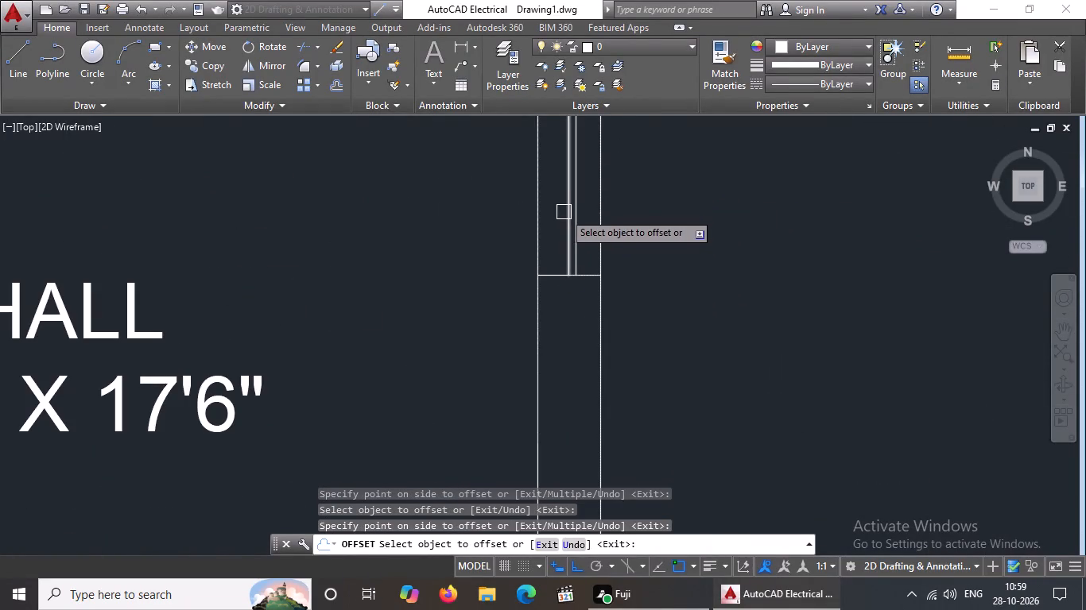
{"action": "left_click", "coordinate": [566, 209]}
{"action": "left_click", "coordinate": [522, 249]}
{"action": "key", "text": "Escape"}
Delete the original centre lines of both hall windows, keeping the 1" offset pairs.
{"action": "scroll", "coordinate": [565, 241], "scroll_direction": "up", "scroll_amount": 2}
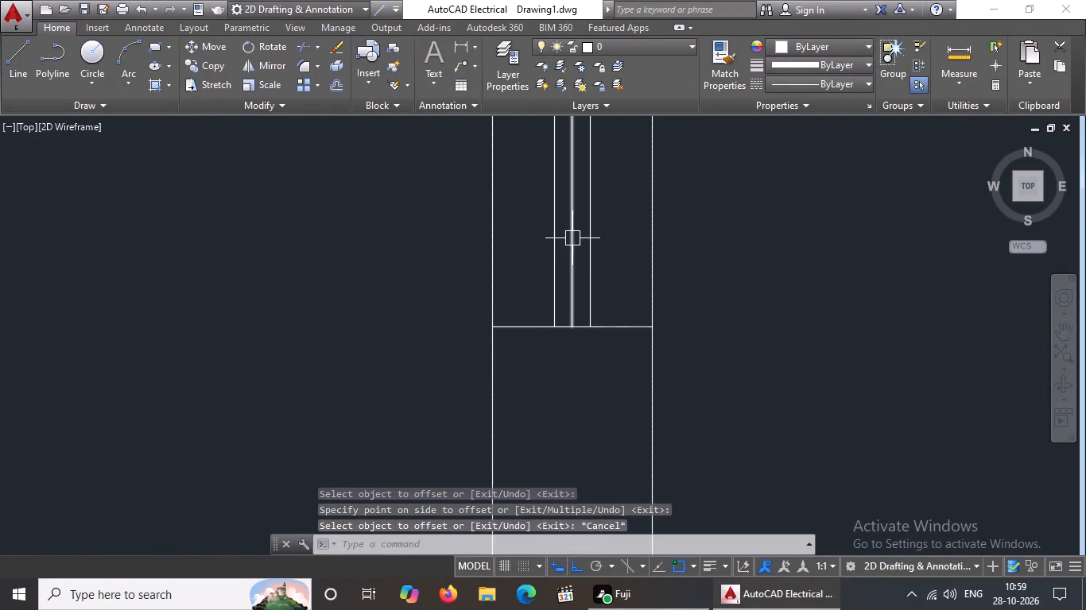
{"action": "left_click", "coordinate": [572, 238]}
{"action": "key", "text": "Delete"}
{"action": "scroll", "coordinate": [568, 243], "scroll_direction": "down", "scroll_amount": 6}
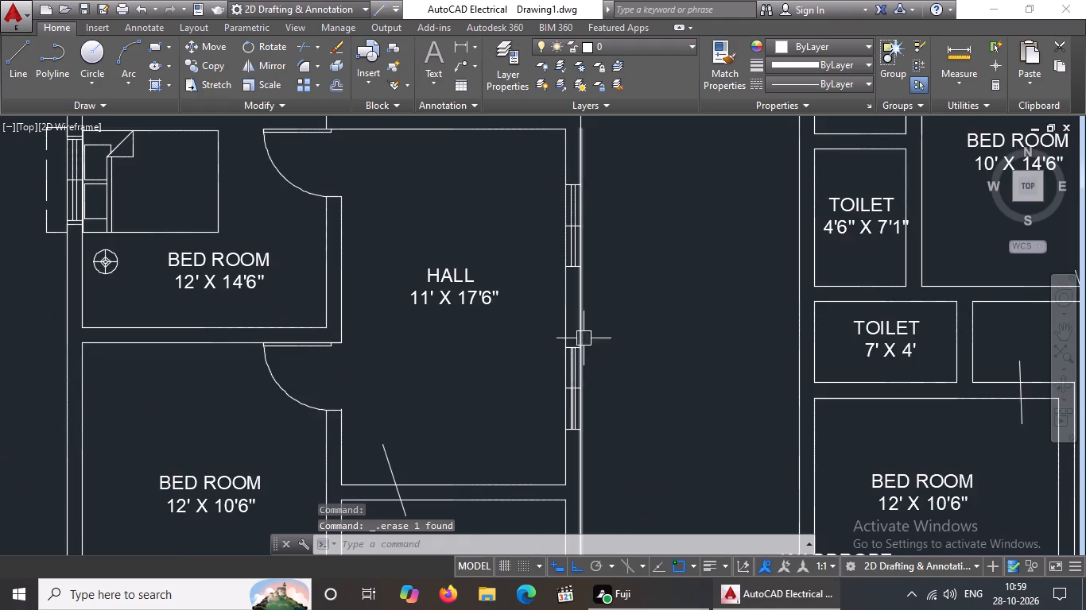
{"action": "scroll", "coordinate": [572, 398], "scroll_direction": "up", "scroll_amount": 5}
{"action": "left_click", "coordinate": [572, 376]}
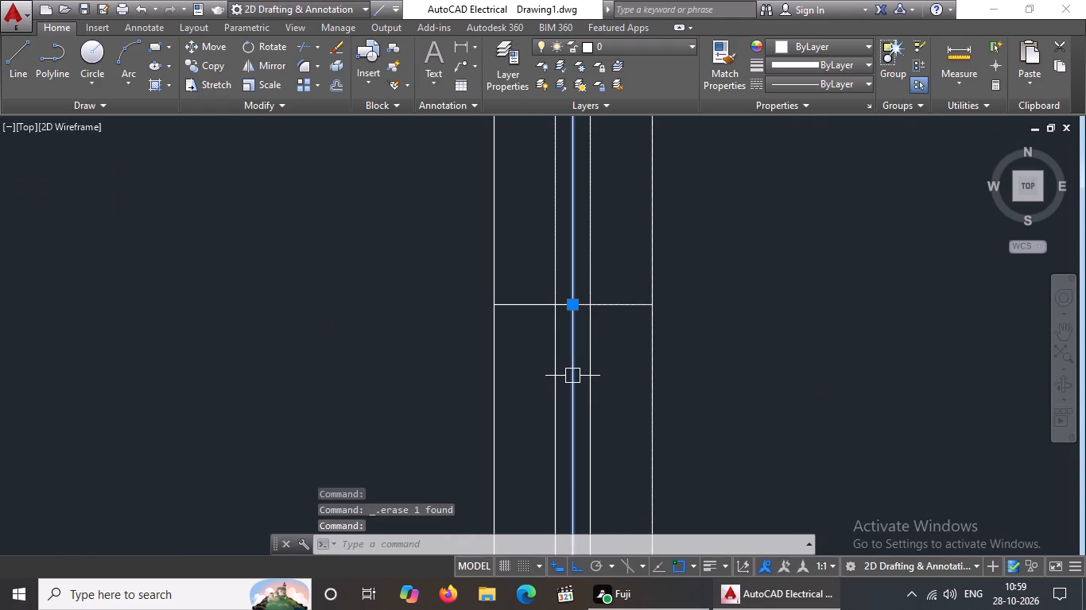
{"action": "key", "text": "Delete"}
{"action": "scroll", "coordinate": [591, 365], "scroll_direction": "down", "scroll_amount": 5}
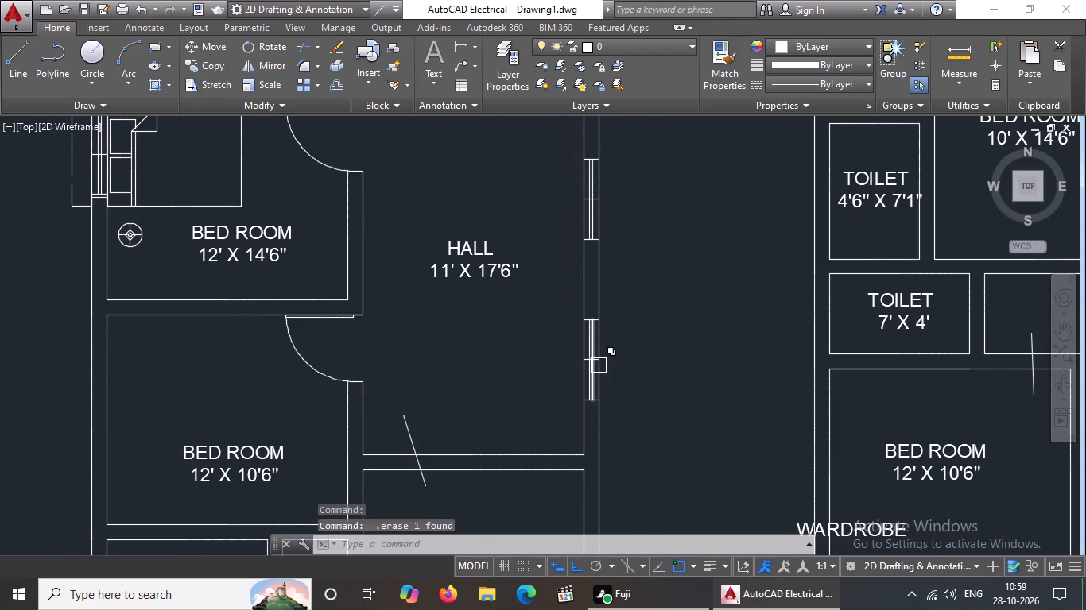
{"action": "key", "text": "Escape"}
Offset the north window's two end lines 2" outward, one to the north and one to the south.
{"action": "key", "text": "o"}
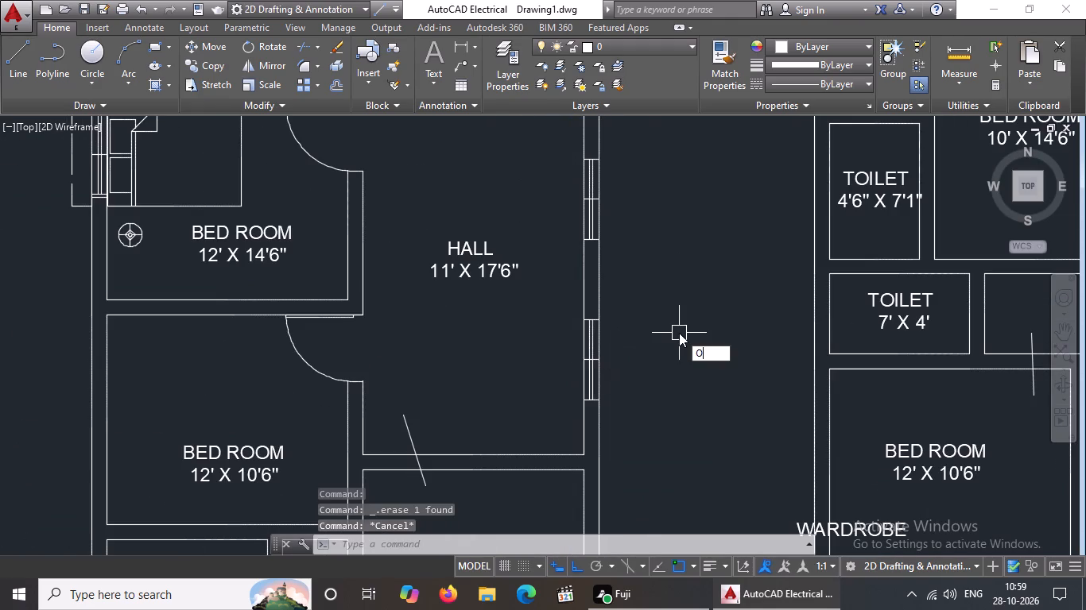
{"action": "key", "text": "Return"}
{"action": "type", "text": "2\""}
{"action": "key", "text": "Return"}
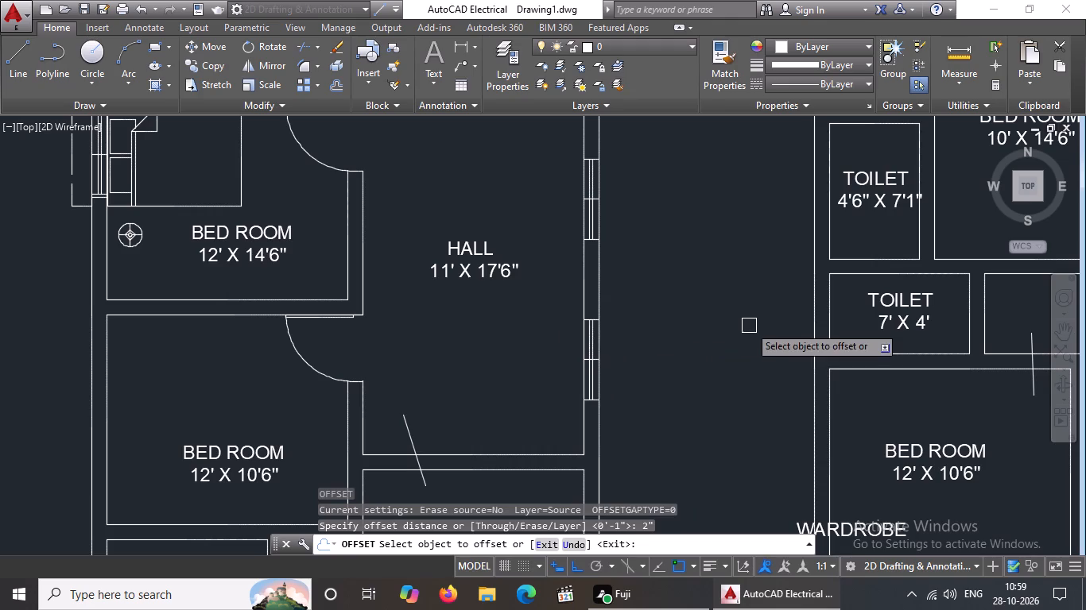
{"action": "scroll", "coordinate": [570, 211], "scroll_direction": "up", "scroll_amount": 1}
{"action": "scroll", "coordinate": [570, 212], "scroll_direction": "down", "scroll_amount": 3}
{"action": "scroll", "coordinate": [585, 159], "scroll_direction": "up", "scroll_amount": 6}
{"action": "left_click", "coordinate": [537, 338]}
{"action": "left_click", "coordinate": [536, 237]}
{"action": "scroll", "coordinate": [598, 216], "scroll_direction": "down", "scroll_amount": 5}
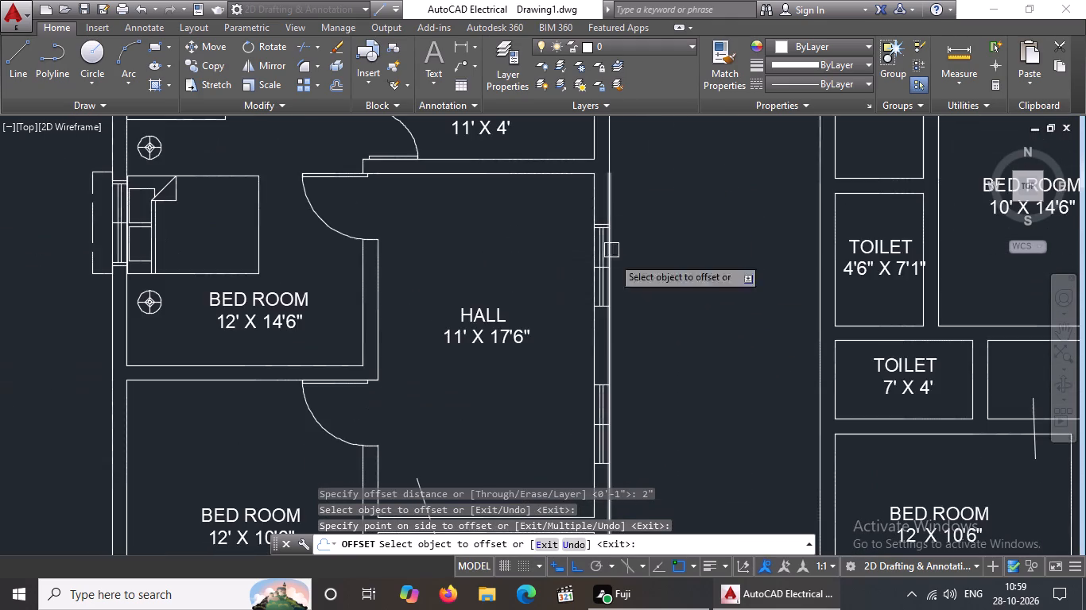
{"action": "scroll", "coordinate": [595, 315], "scroll_direction": "up", "scroll_amount": 4}
{"action": "left_click", "coordinate": [596, 256]}
{"action": "left_click", "coordinate": [604, 323]}
Offset the south hall window's two end lines 2" outward, one to the north and one to the south.
{"action": "scroll", "coordinate": [653, 267], "scroll_direction": "down", "scroll_amount": 4}
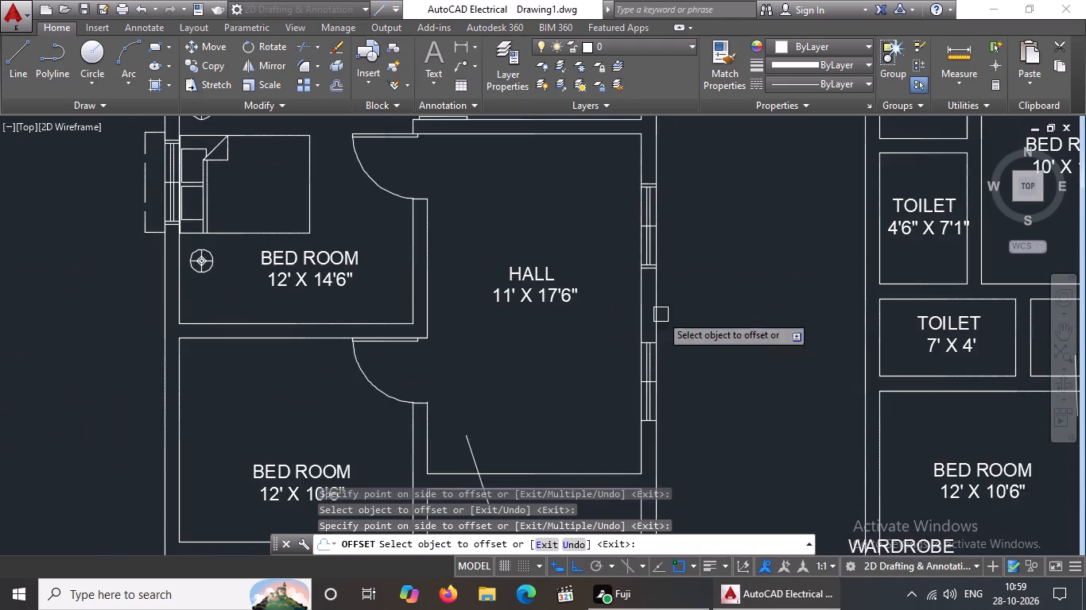
{"action": "scroll", "coordinate": [657, 365], "scroll_direction": "up", "scroll_amount": 3}
{"action": "left_click_drag", "start_coordinate": [598, 276], "coordinate": [603, 267]}
{"action": "left_click", "coordinate": [626, 226]}
{"action": "scroll", "coordinate": [628, 223], "scroll_direction": "down", "scroll_amount": 3}
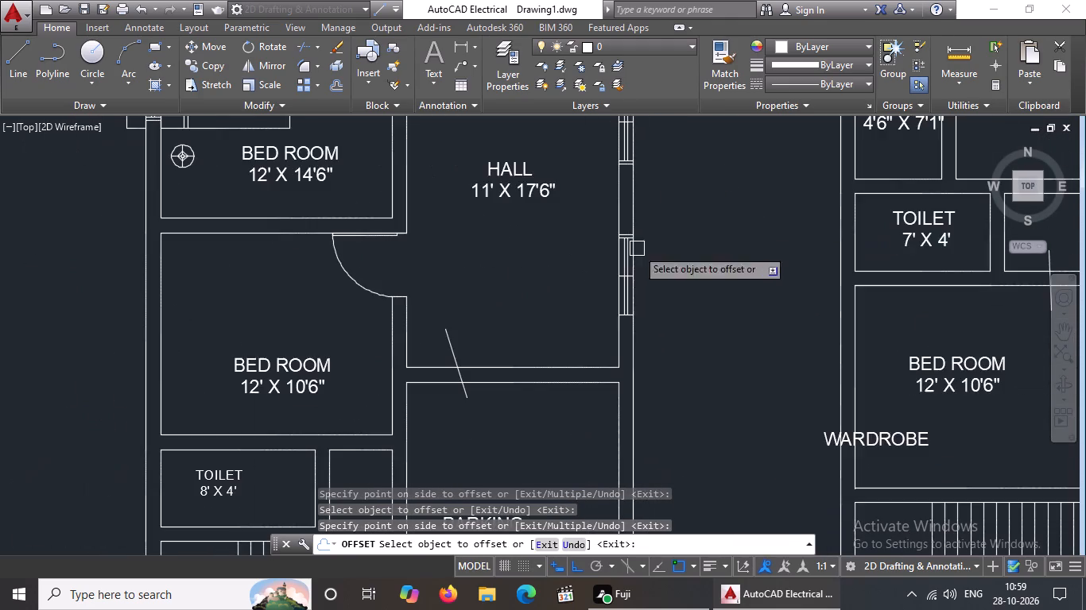
{"action": "scroll", "coordinate": [619, 319], "scroll_direction": "up", "scroll_amount": 3}
{"action": "left_click", "coordinate": [629, 298]}
{"action": "left_click", "coordinate": [627, 361]}
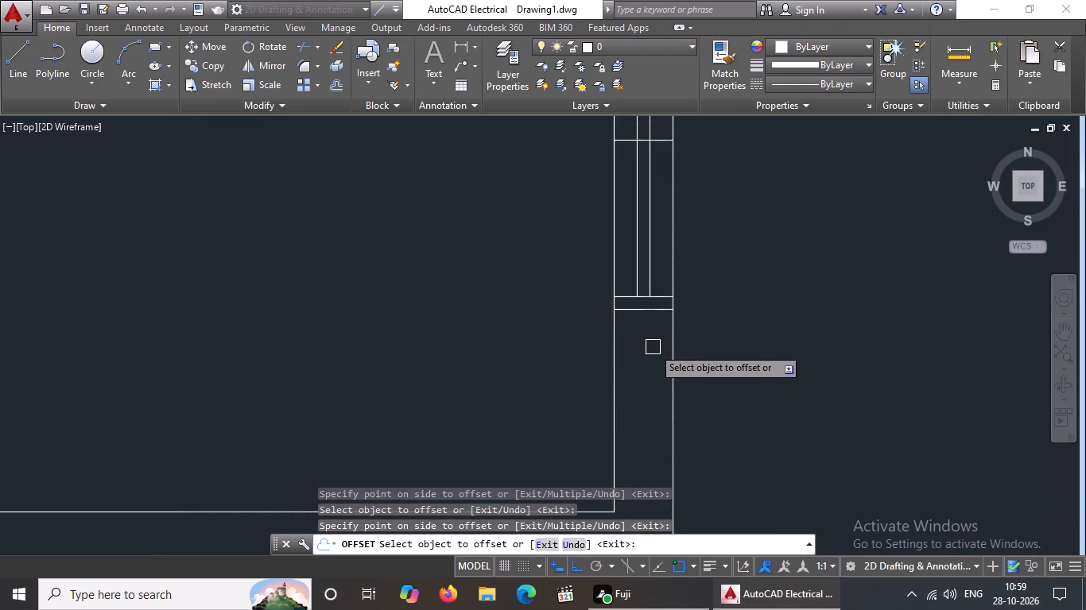
{"action": "scroll", "coordinate": [654, 349], "scroll_direction": "down", "scroll_amount": 4}
{"action": "key", "text": "Escape"}
{"action": "scroll", "coordinate": [694, 338], "scroll_direction": "down", "scroll_amount": 1}
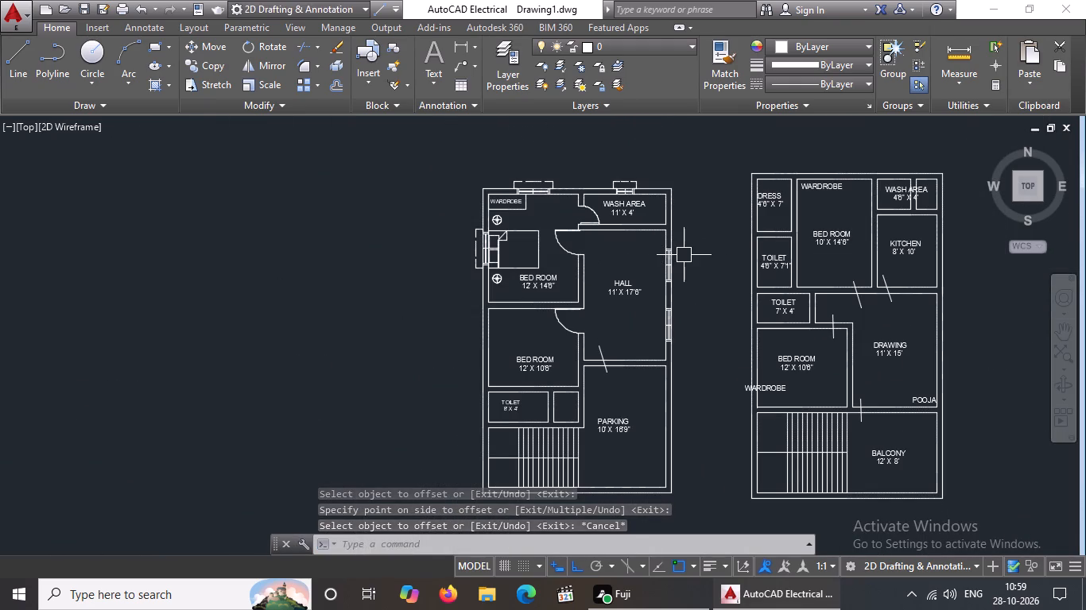
{"action": "scroll", "coordinate": [684, 255], "scroll_direction": "up", "scroll_amount": 2}
{"action": "key", "text": "Escape"}
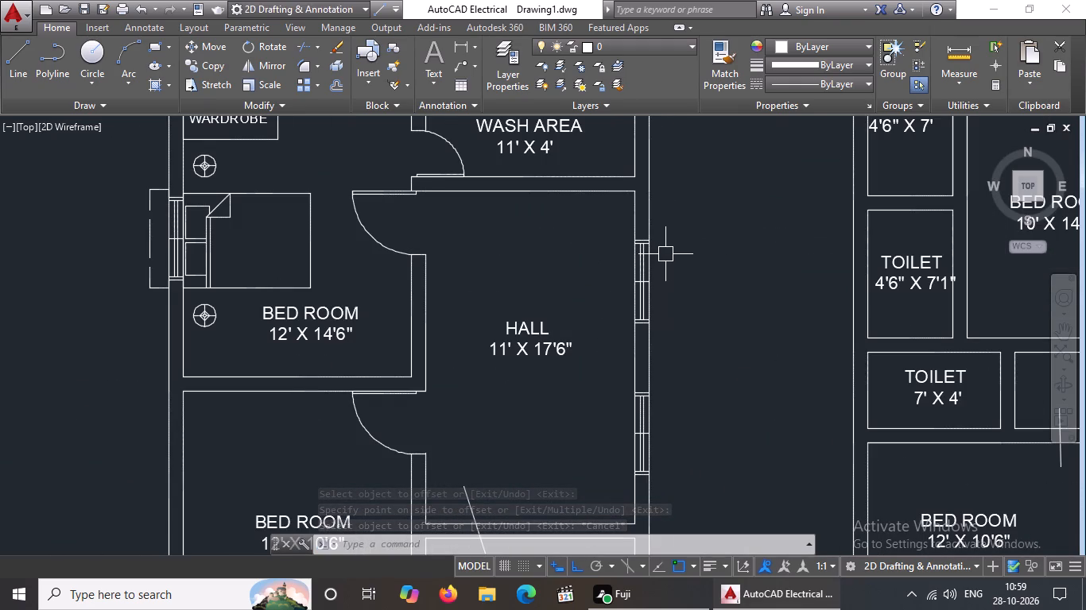
Draw a line from the north hall window's outer north corner, 5" north along the wall and 1' east.
{"action": "key", "text": "l"}
{"action": "key", "text": "Return"}
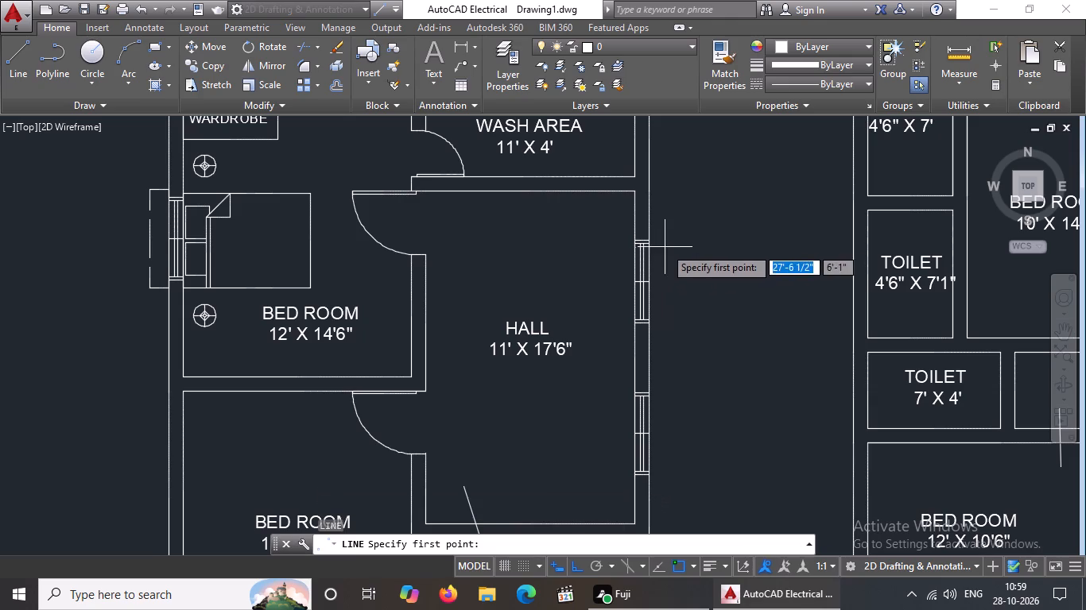
{"action": "scroll", "coordinate": [665, 247], "scroll_direction": "up", "scroll_amount": 3}
{"action": "left_click_drag", "start_coordinate": [590, 213], "coordinate": [590, 205]}
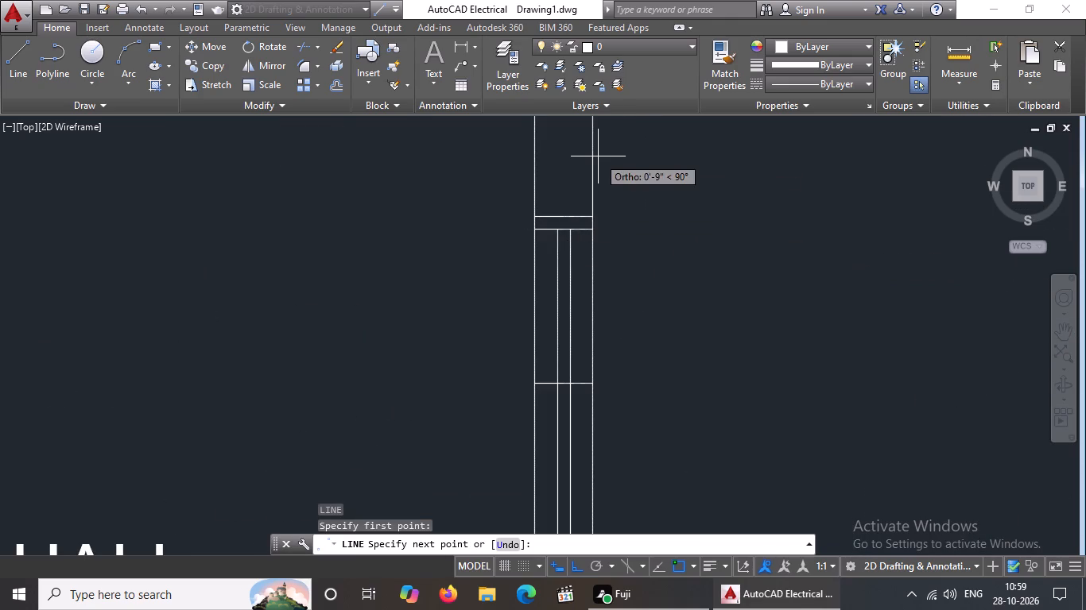
{"action": "key", "text": "5"}
{"action": "key", "text": "shift+quotedbl"}
{"action": "key", "text": "Return"}
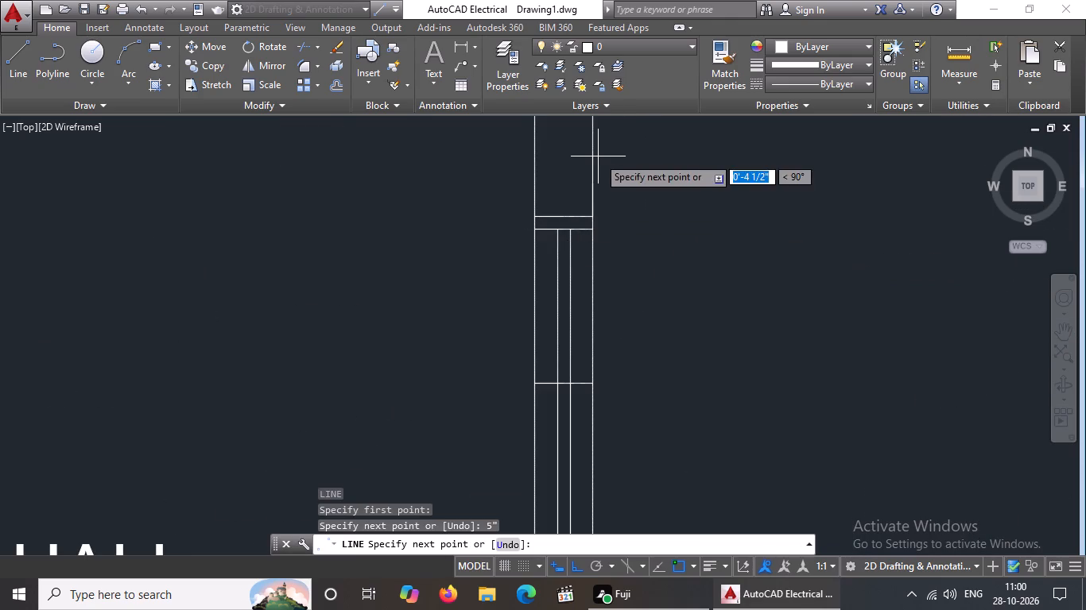
{"action": "type", "text": "1'"}
{"action": "key", "text": "Return"}
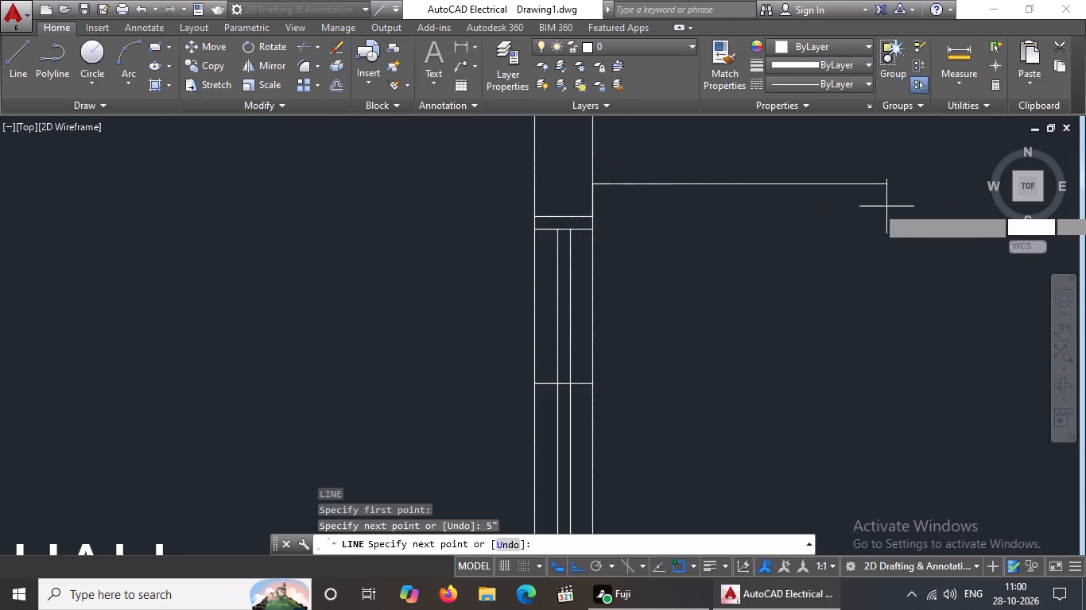
{"action": "key", "text": "Return"}
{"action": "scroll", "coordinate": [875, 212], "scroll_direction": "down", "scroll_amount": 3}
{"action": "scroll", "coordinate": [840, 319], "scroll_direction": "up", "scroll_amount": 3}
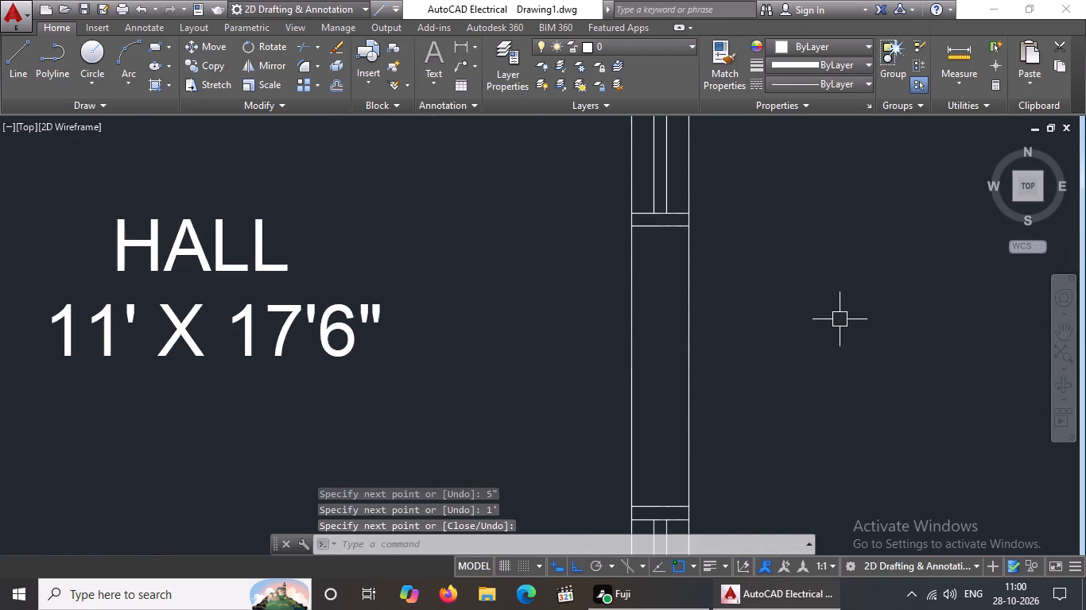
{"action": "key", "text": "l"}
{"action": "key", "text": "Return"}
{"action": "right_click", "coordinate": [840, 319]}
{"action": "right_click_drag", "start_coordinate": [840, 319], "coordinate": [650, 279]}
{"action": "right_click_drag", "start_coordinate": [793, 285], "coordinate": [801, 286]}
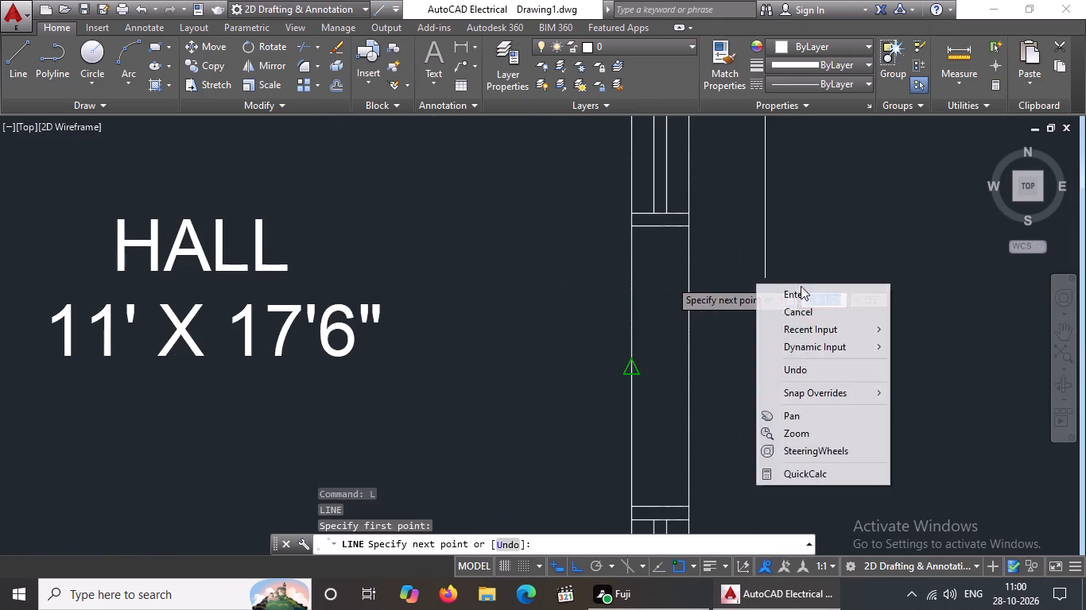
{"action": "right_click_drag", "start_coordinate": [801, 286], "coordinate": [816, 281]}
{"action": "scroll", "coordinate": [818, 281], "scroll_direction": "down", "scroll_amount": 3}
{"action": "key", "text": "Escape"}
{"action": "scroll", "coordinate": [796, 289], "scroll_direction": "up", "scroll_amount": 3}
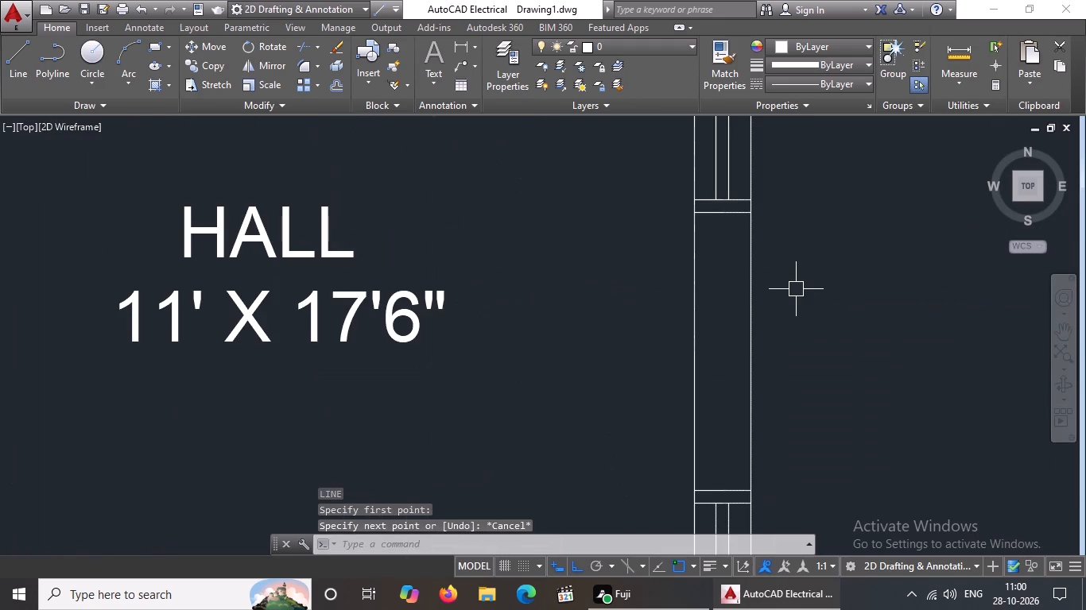
Draw lines from the north window's outer south corner 5" south, 1' east, and north to the upper projection line's end.
{"action": "key", "text": "l"}
{"action": "key", "text": "Return"}
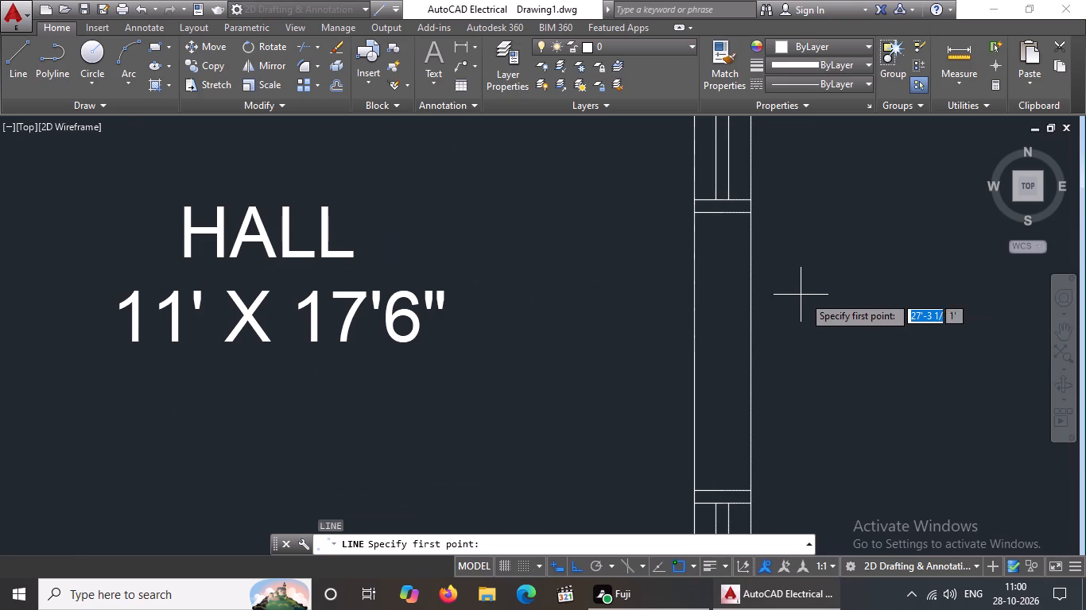
{"action": "scroll", "coordinate": [797, 307], "scroll_direction": "down", "scroll_amount": 2}
{"action": "scroll", "coordinate": [770, 249], "scroll_direction": "up", "scroll_amount": 2}
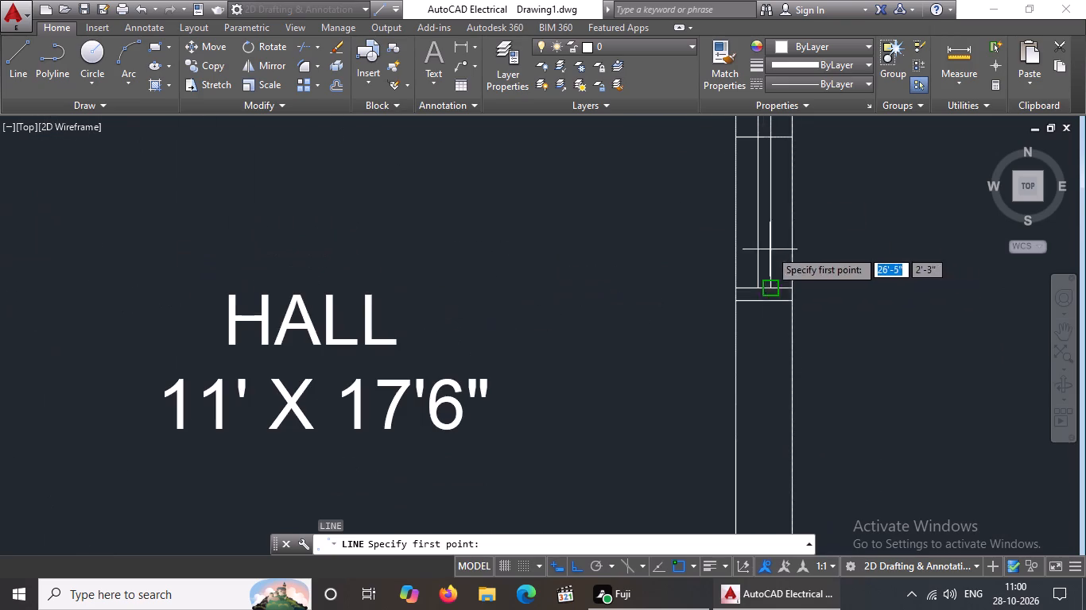
{"action": "left_click_drag", "start_coordinate": [789, 302], "coordinate": [789, 322]}
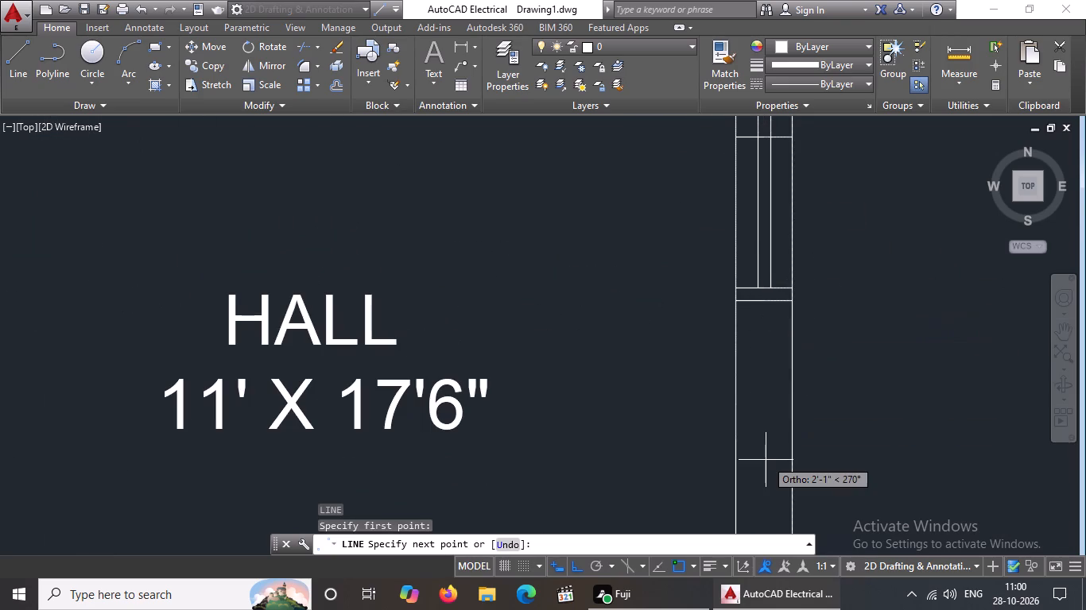
{"action": "type", "text": "5\""}
{"action": "key", "text": "Return"}
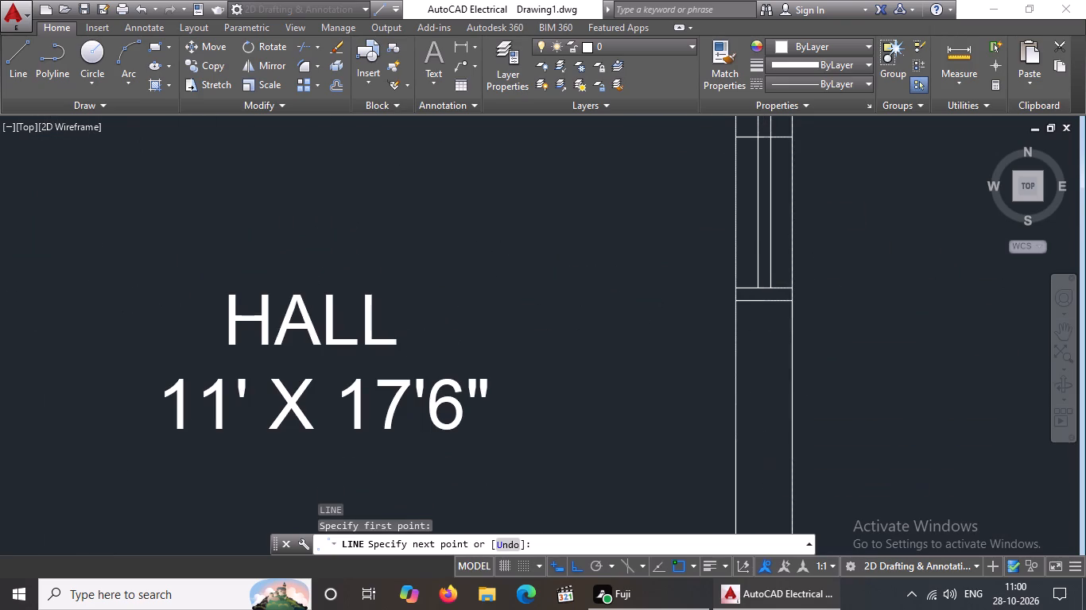
{"action": "type", "text": "1'"}
{"action": "key", "text": "Return"}
{"action": "scroll", "coordinate": [964, 387], "scroll_direction": "down", "scroll_amount": 1}
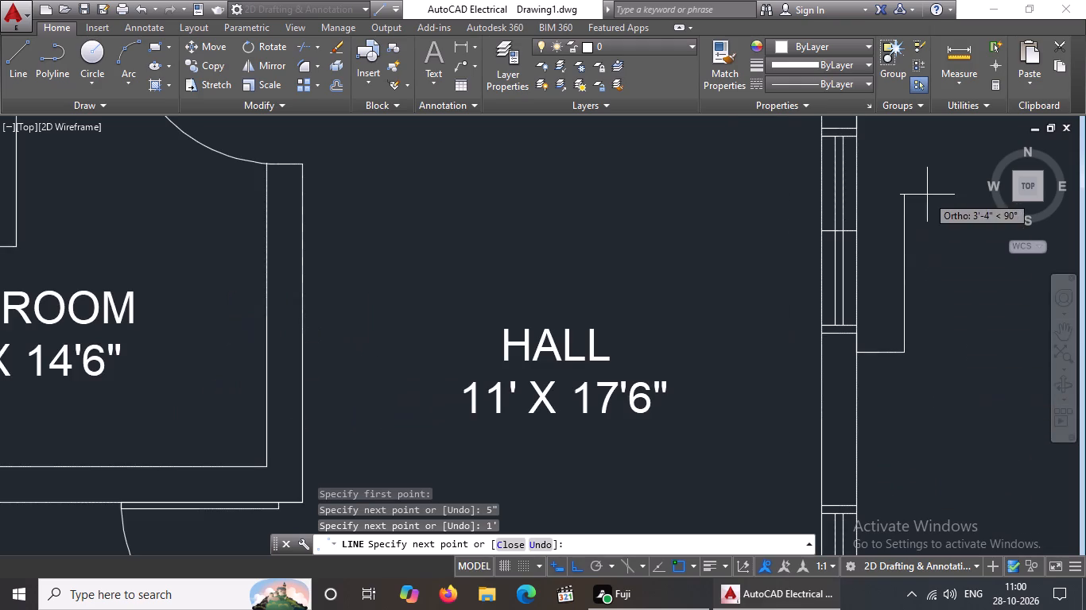
{"action": "middle_click_drag", "start_coordinate": [924, 225], "coordinate": [892, 345]}
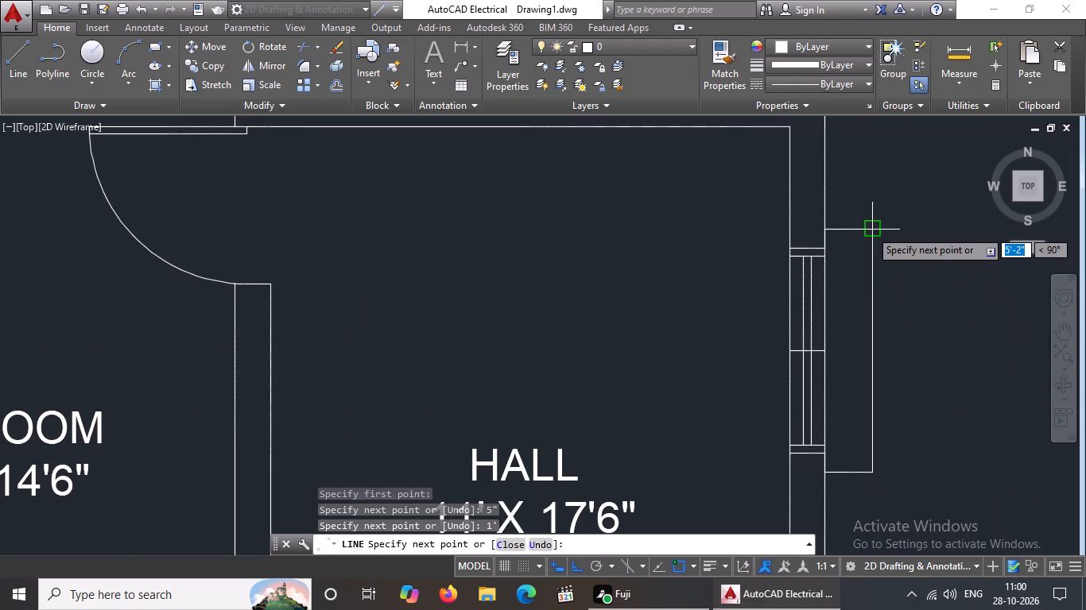
{"action": "left_click_drag", "start_coordinate": [870, 230], "coordinate": [880, 214]}
{"action": "key", "text": "Return"}
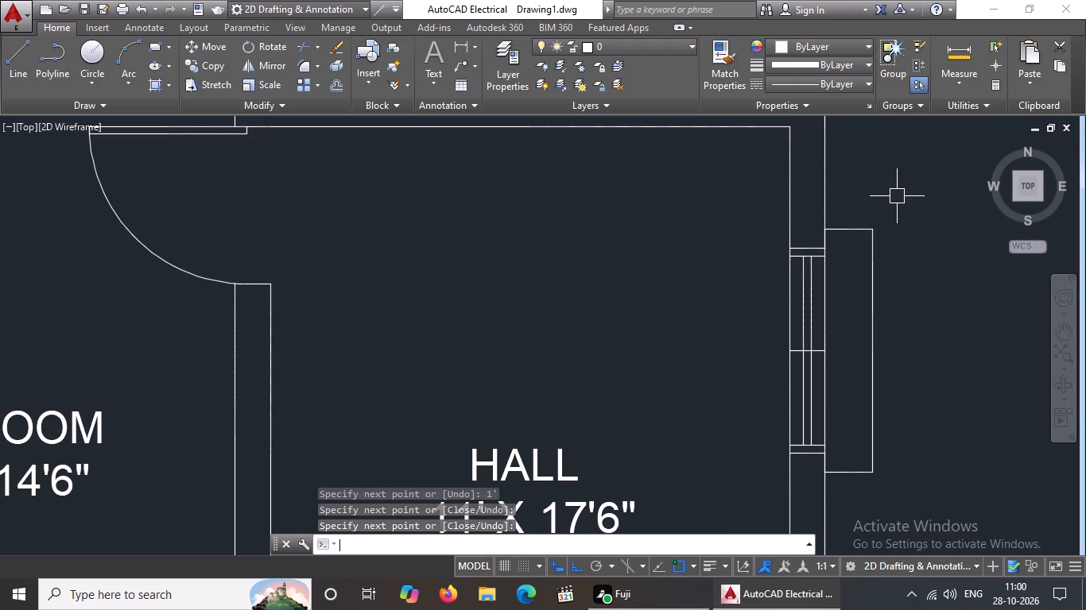
Give the north hall window's projection lines the ACAD_ISO02W100 linetype with a linetype scale of 2.
{"action": "scroll", "coordinate": [897, 301], "scroll_direction": "down", "scroll_amount": 4}
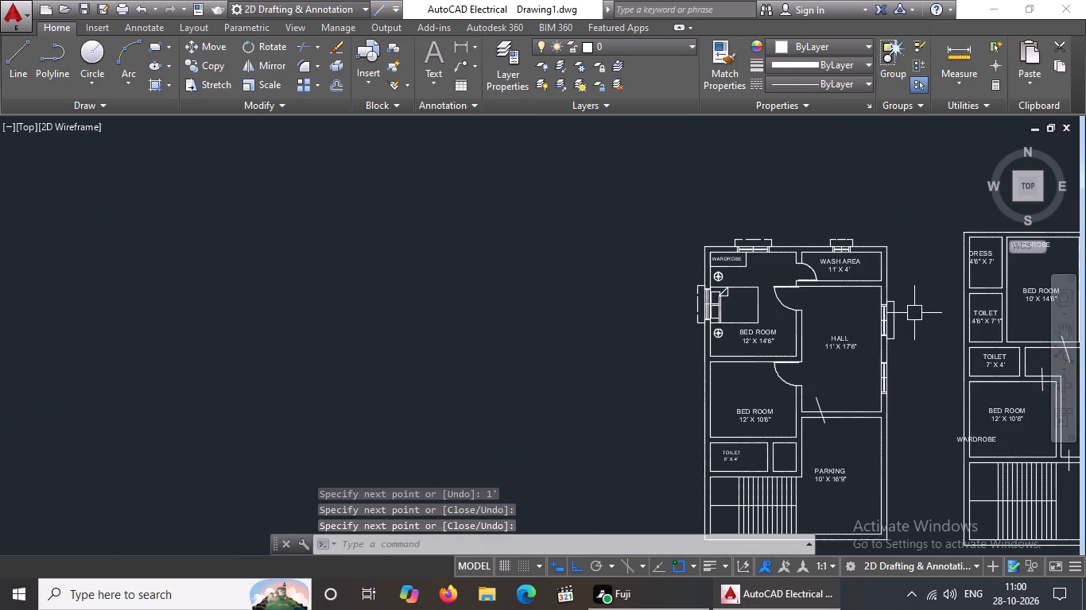
{"action": "scroll", "coordinate": [918, 312], "scroll_direction": "up", "scroll_amount": 5}
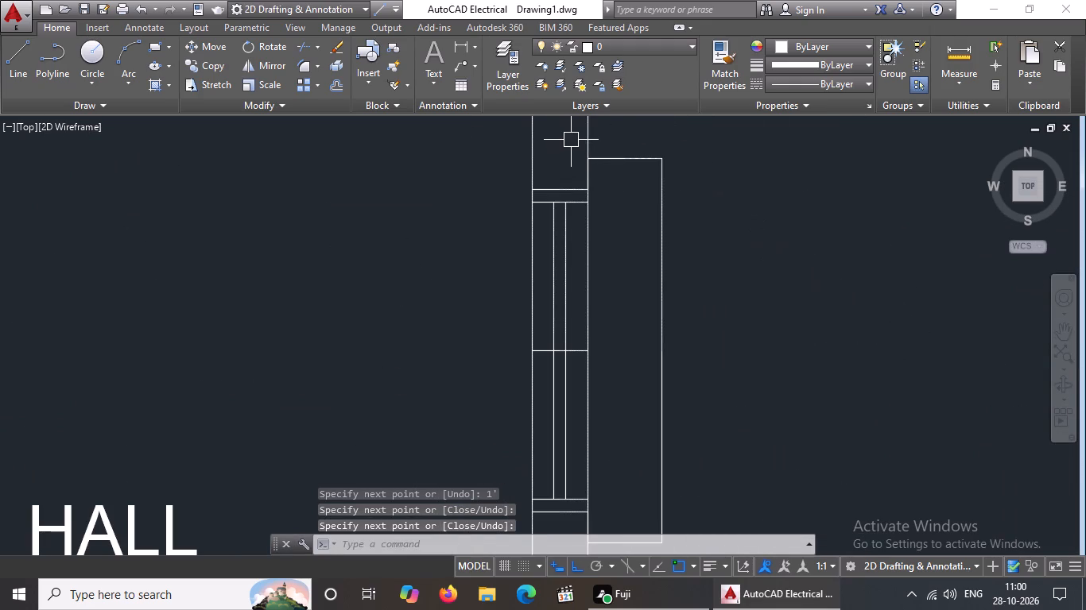
{"action": "left_click", "coordinate": [572, 138]}
{"action": "scroll", "coordinate": [642, 222], "scroll_direction": "down", "scroll_amount": 4}
{"action": "left_click", "coordinate": [723, 342]}
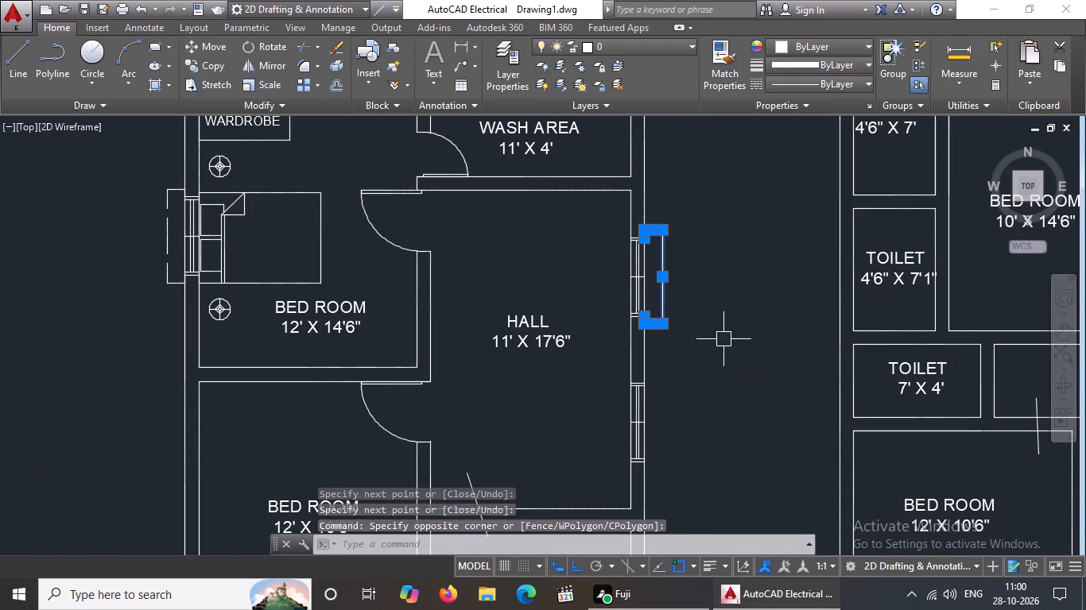
{"action": "left_click", "coordinate": [828, 80]}
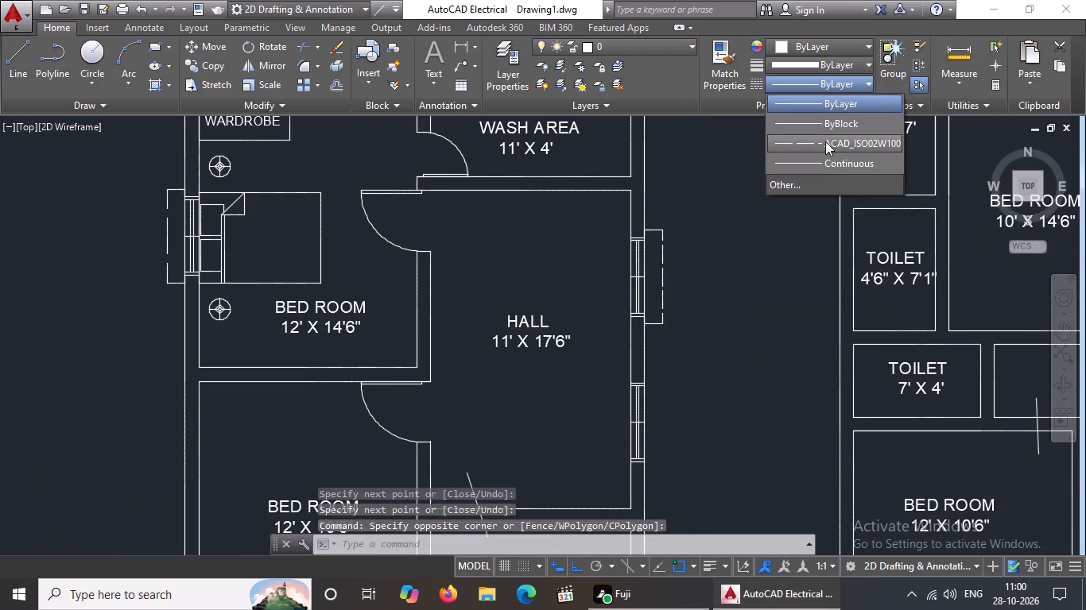
{"action": "left_click", "coordinate": [825, 141]}
{"action": "right_click", "coordinate": [745, 287]}
{"action": "left_click", "coordinate": [785, 552]}
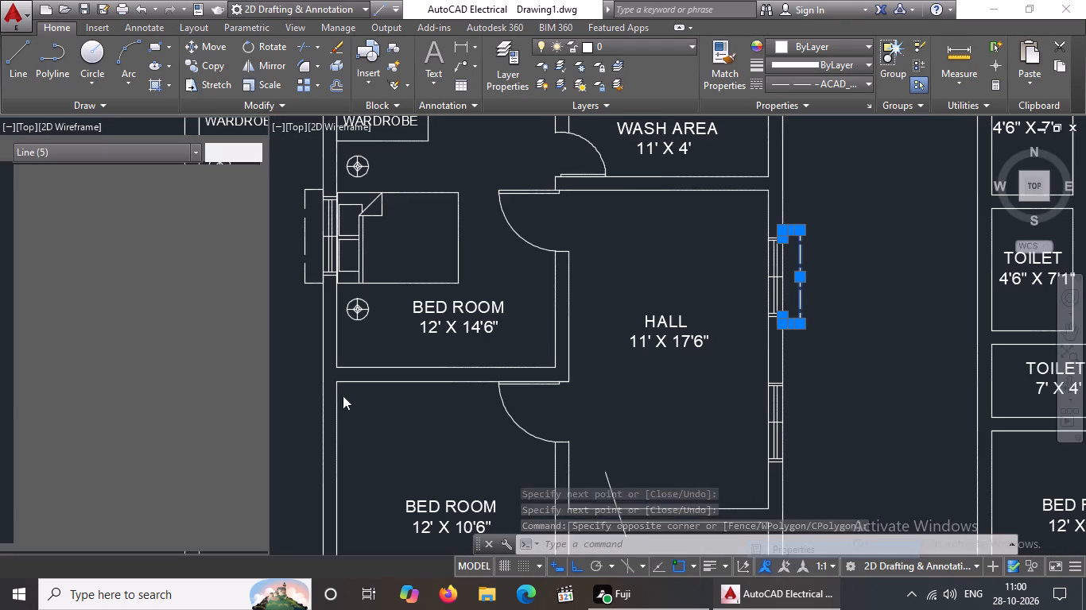
{"action": "left_click", "coordinate": [179, 236]}
{"action": "key", "text": "BackSpace"}
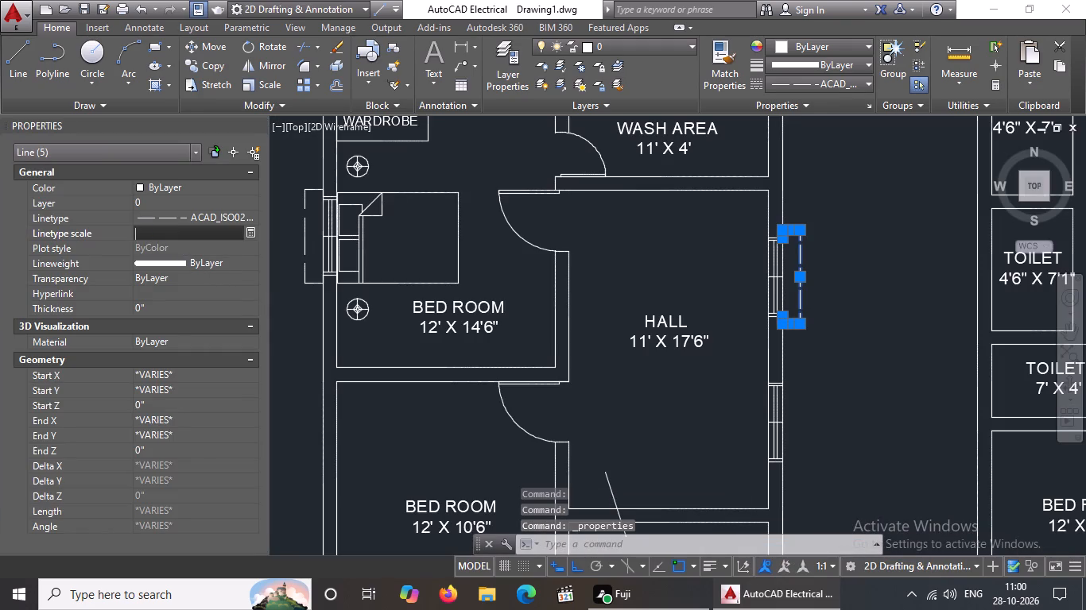
{"action": "key", "text": "BackSpace"}
{"action": "key", "text": "2"}
{"action": "key", "text": "Return"}
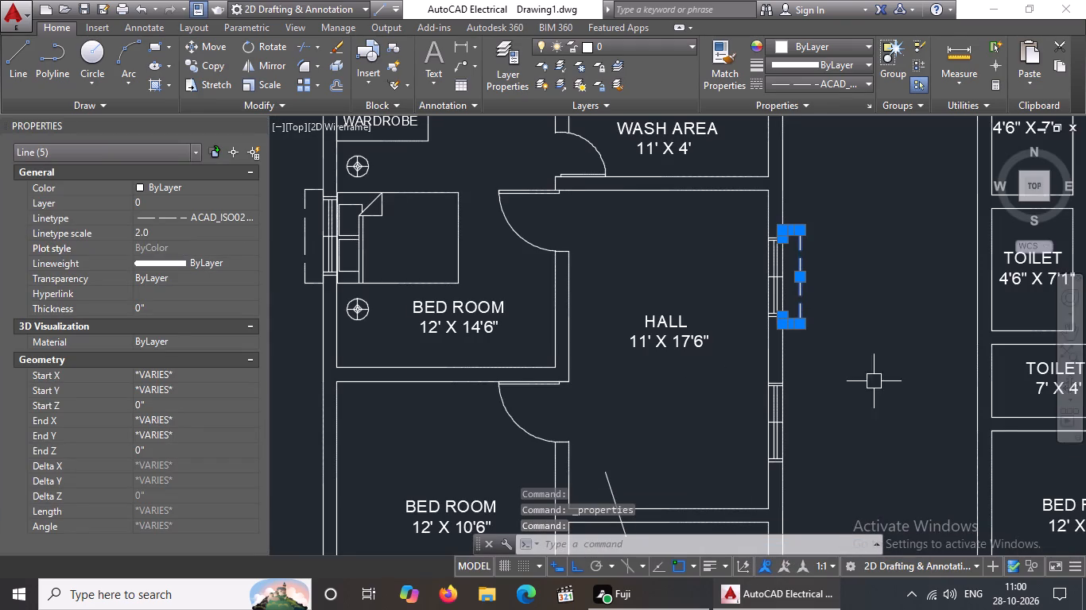
{"action": "scroll", "coordinate": [874, 381], "scroll_direction": "down", "scroll_amount": 3}
{"action": "key", "text": "Escape"}
Draw a line from the south hall window's outer north corner, 5" north along the wall and 1' east.
{"action": "scroll", "coordinate": [868, 392], "scroll_direction": "up", "scroll_amount": 3}
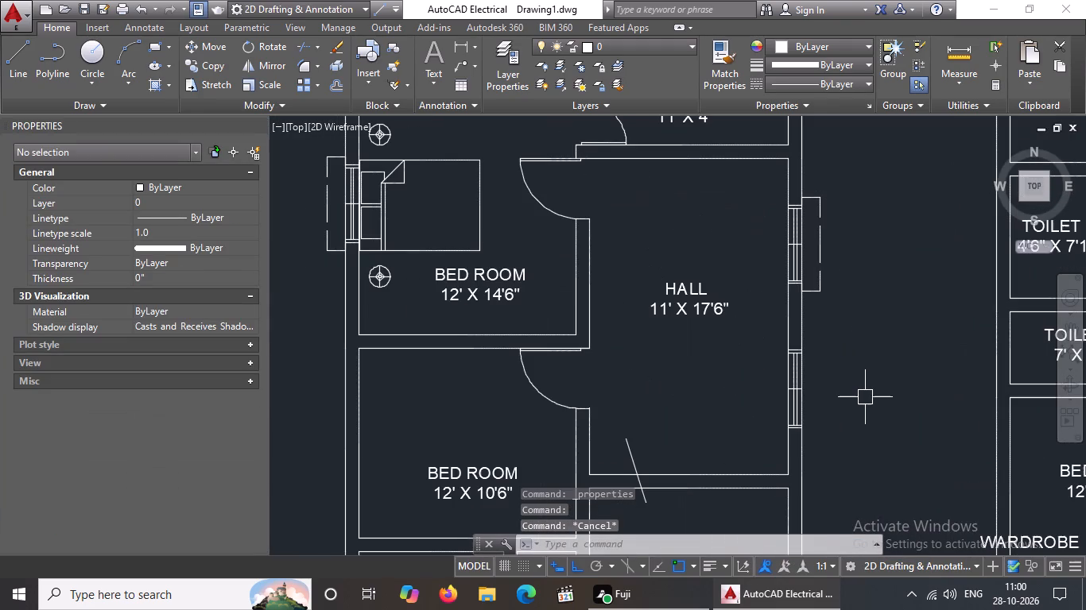
{"action": "key", "text": "l"}
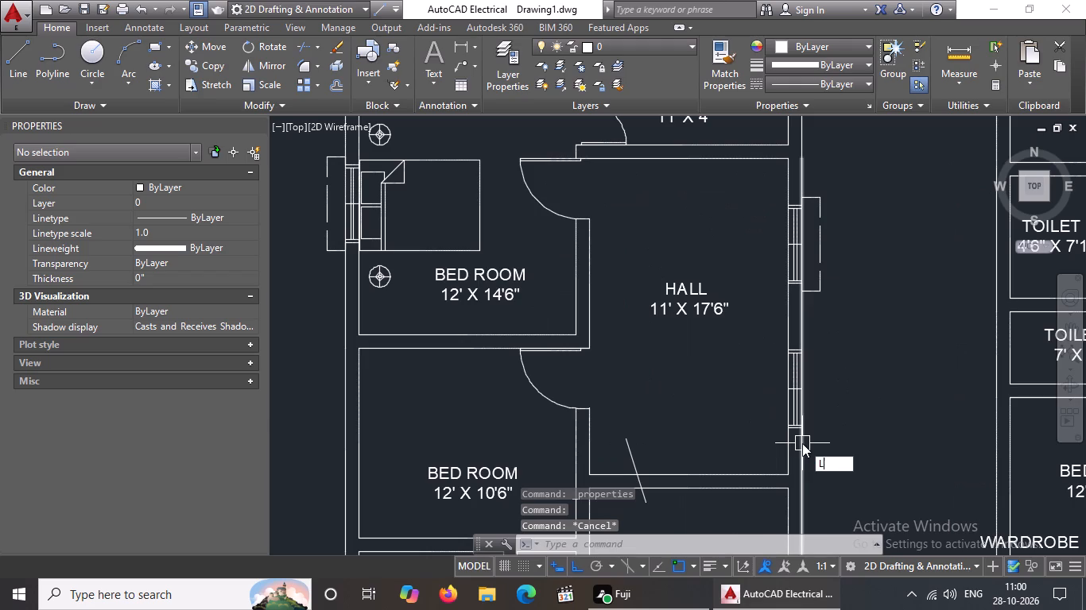
{"action": "key", "text": "Return"}
{"action": "scroll", "coordinate": [827, 341], "scroll_direction": "up", "scroll_amount": 3}
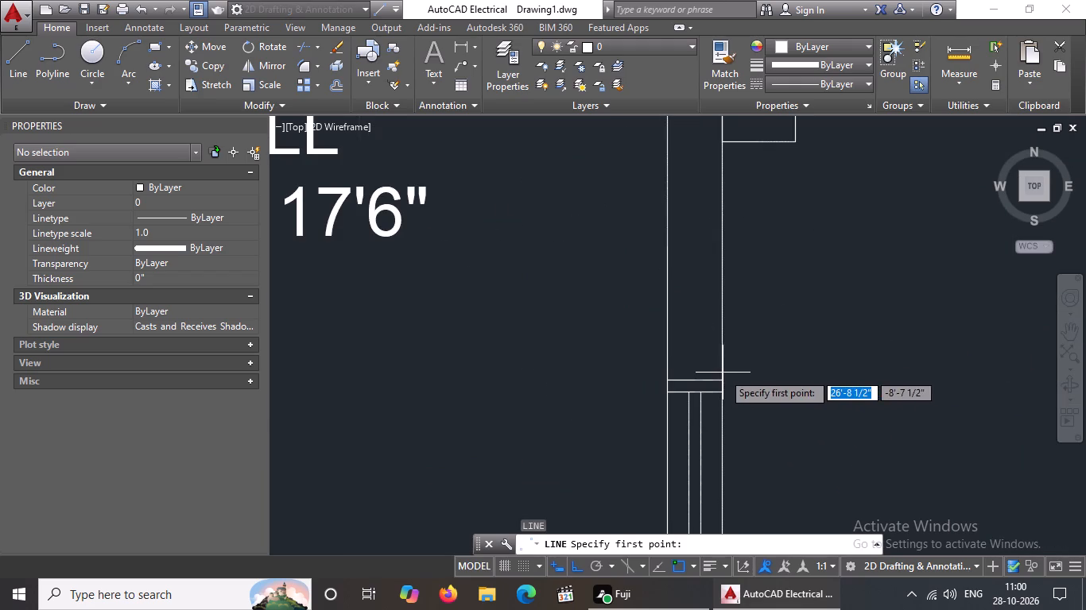
{"action": "left_click_drag", "start_coordinate": [722, 379], "coordinate": [722, 362]}
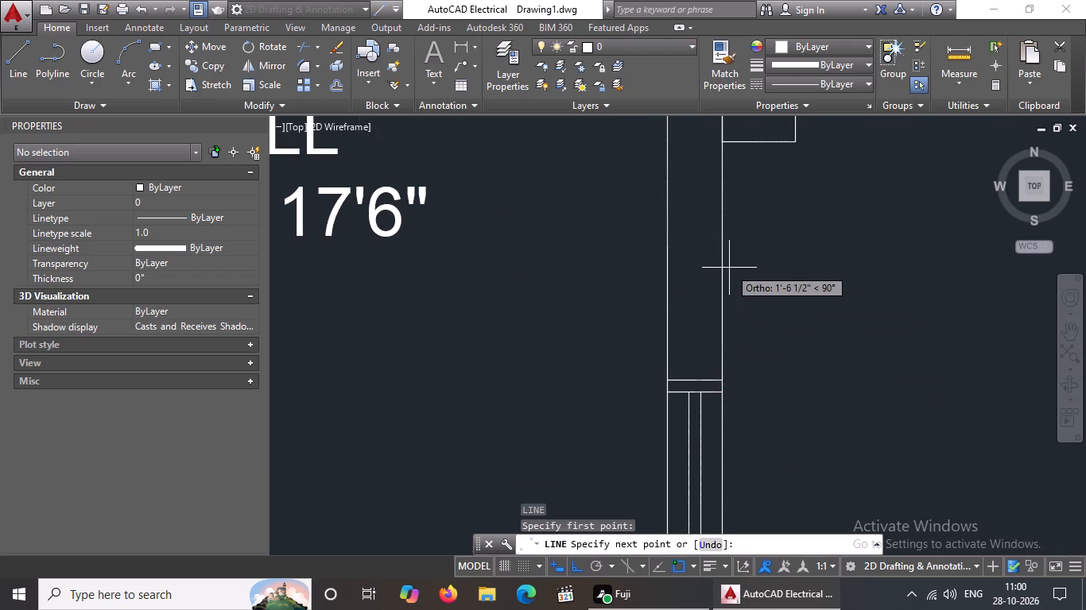
{"action": "type", "text": "5\""}
{"action": "key", "text": "Return"}
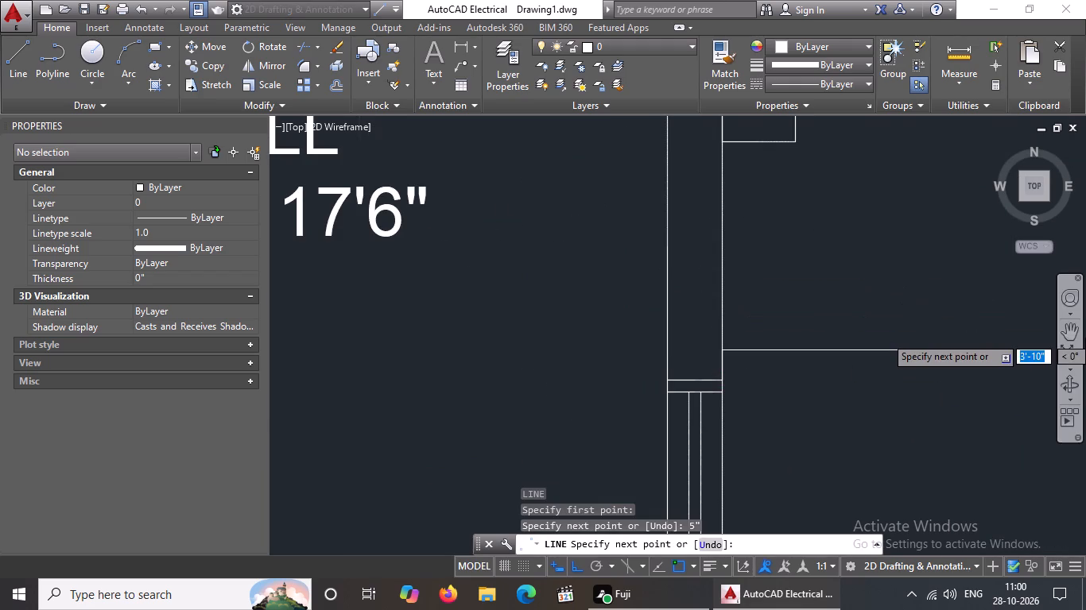
{"action": "type", "text": "1'"}
{"action": "key", "text": "Return"}
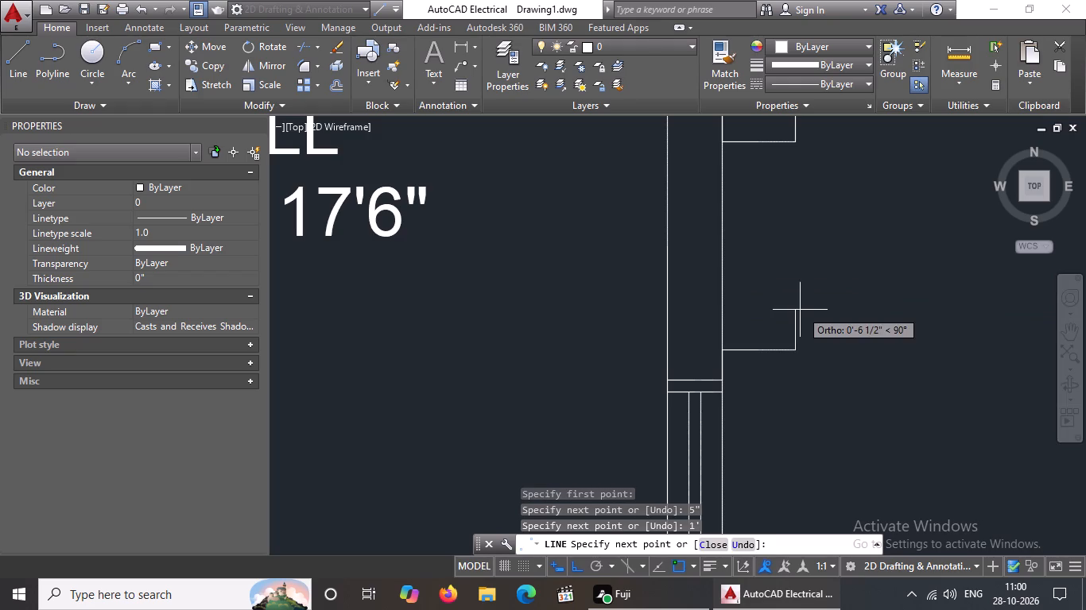
{"action": "key", "text": "Return"}
Draw lines from the south hall window's outer south corner 5" south, 1' east, and north to the upper projection line's end.
{"action": "scroll", "coordinate": [800, 301], "scroll_direction": "down", "scroll_amount": 4}
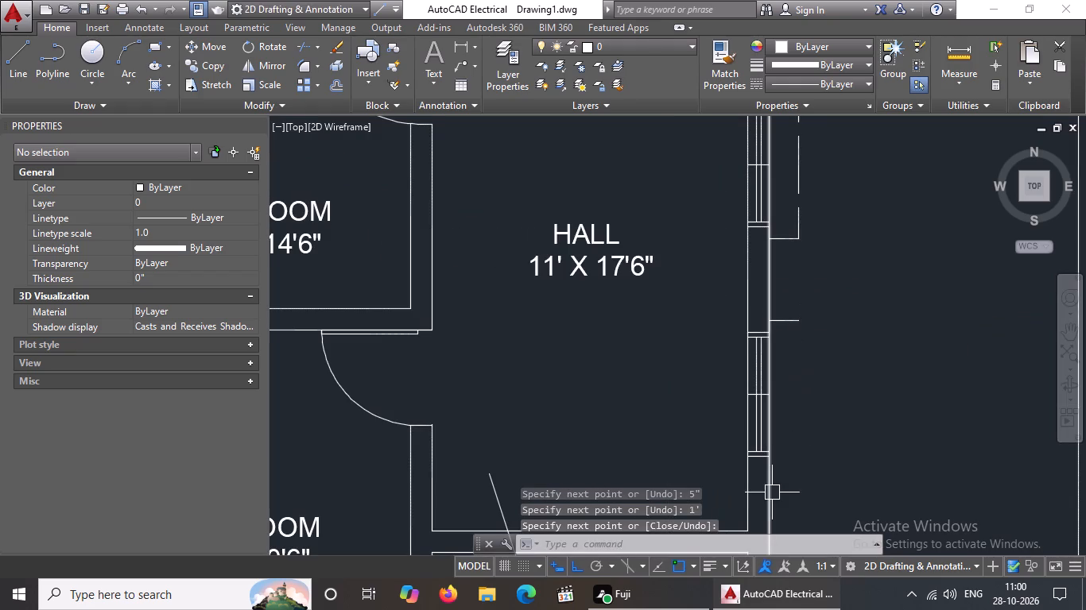
{"action": "key", "text": "l"}
{"action": "key", "text": "Return"}
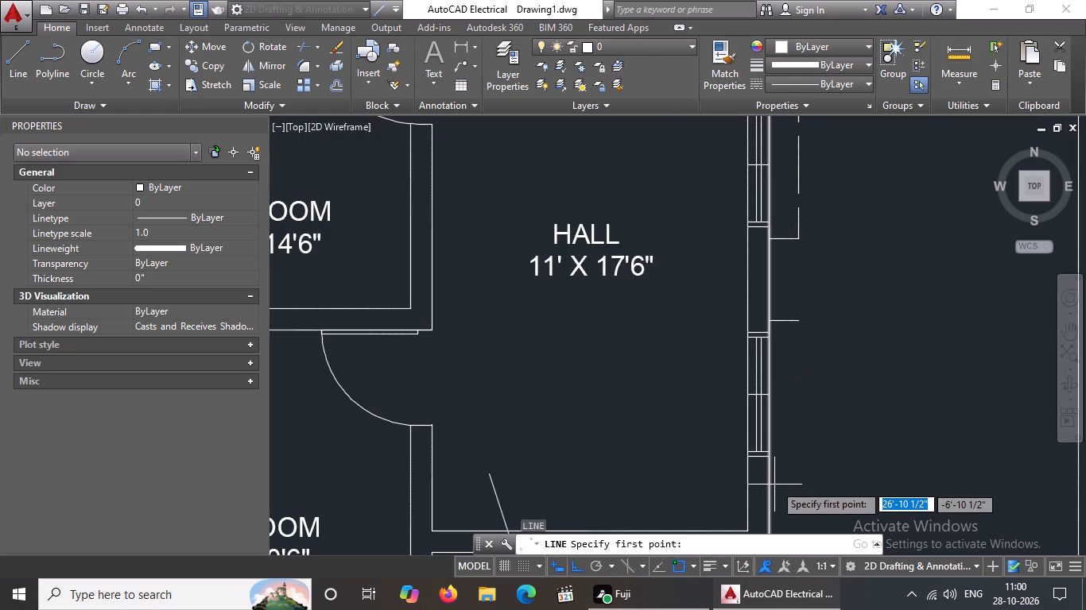
{"action": "scroll", "coordinate": [771, 466], "scroll_direction": "up", "scroll_amount": 2}
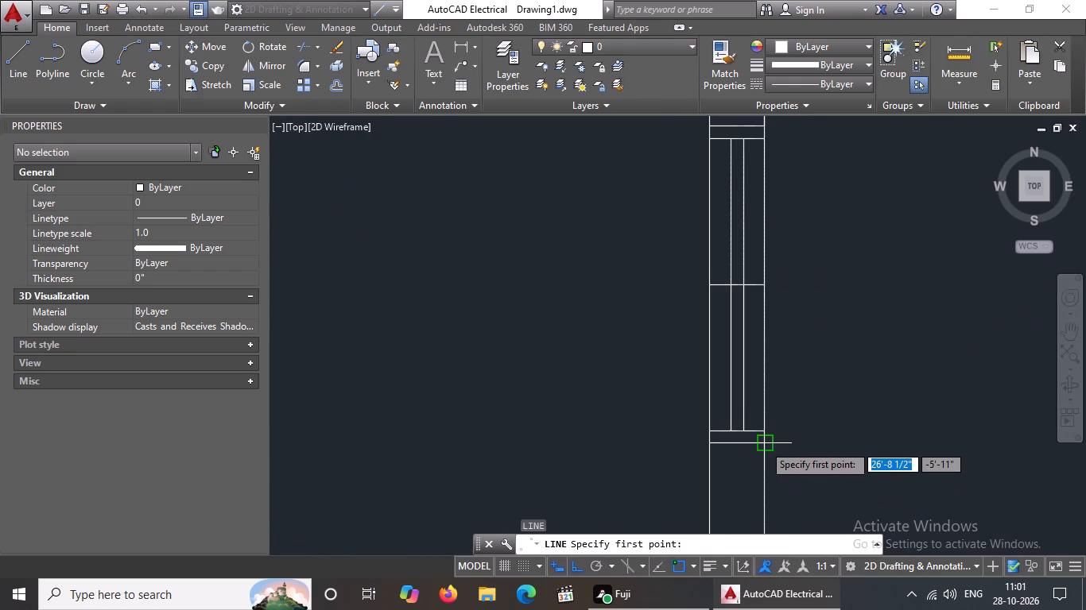
{"action": "left_click", "coordinate": [764, 444]}
{"action": "scroll", "coordinate": [783, 430], "scroll_direction": "down", "scroll_amount": 4}
{"action": "type", "text": "5\""}
{"action": "key", "text": "Return"}
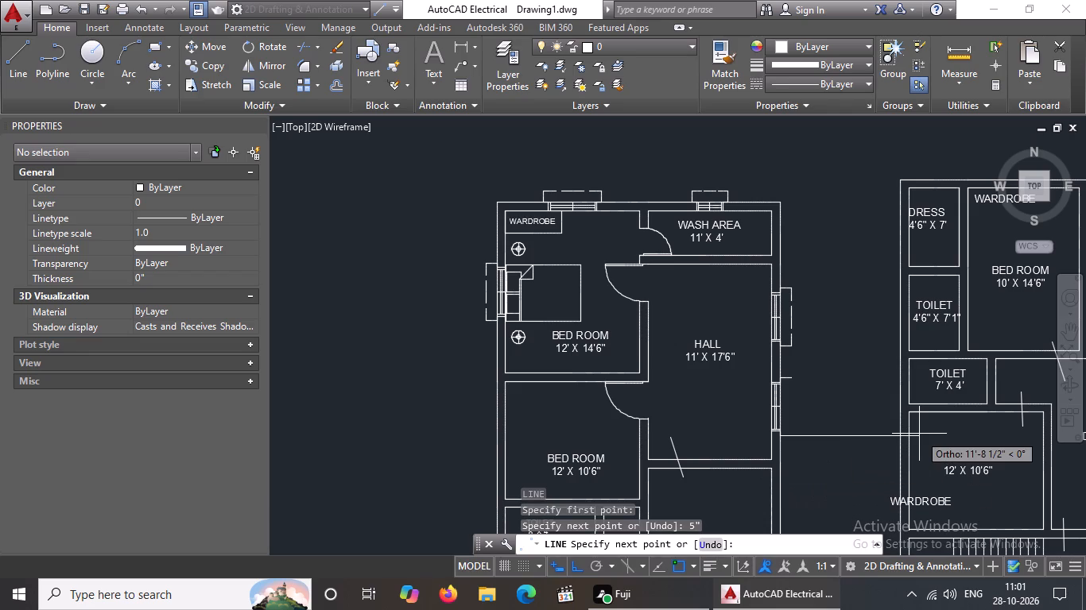
{"action": "type", "text": "1'"}
{"action": "key", "text": "Return"}
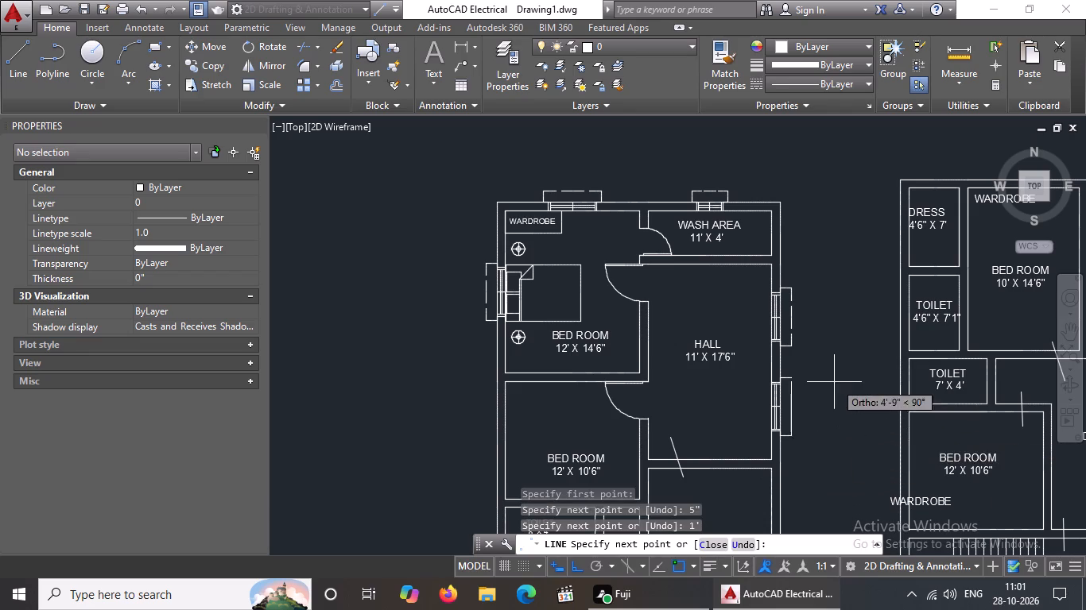
{"action": "scroll", "coordinate": [834, 382], "scroll_direction": "up", "scroll_amount": 3}
{"action": "left_click", "coordinate": [659, 374]}
{"action": "scroll", "coordinate": [752, 312], "scroll_direction": "down", "scroll_amount": 4}
{"action": "key", "text": "Escape"}
{"action": "scroll", "coordinate": [761, 329], "scroll_direction": "up", "scroll_amount": 4}
{"action": "scroll", "coordinate": [655, 300], "scroll_direction": "down", "scroll_amount": 3}
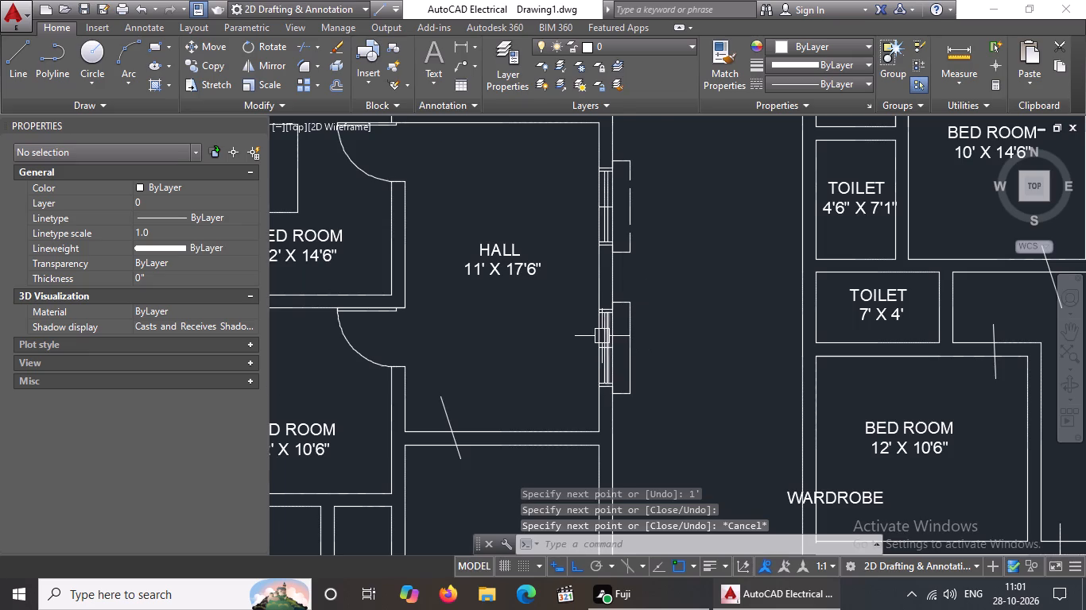
Give the south hall window's projection lines the ACAD_ISO02W100 linetype.
{"action": "scroll", "coordinate": [603, 335], "scroll_direction": "up", "scroll_amount": 3}
{"action": "left_click_drag", "start_coordinate": [609, 217], "coordinate": [610, 224]}
{"action": "scroll", "coordinate": [710, 380], "scroll_direction": "down", "scroll_amount": 3}
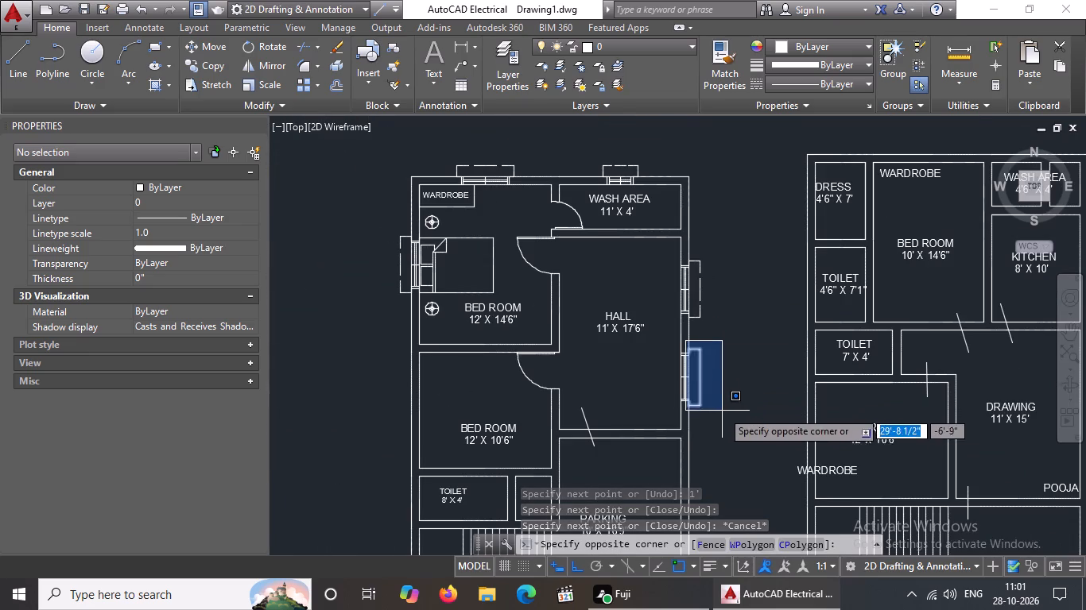
{"action": "left_click", "coordinate": [723, 415]}
{"action": "left_click", "coordinate": [841, 83]}
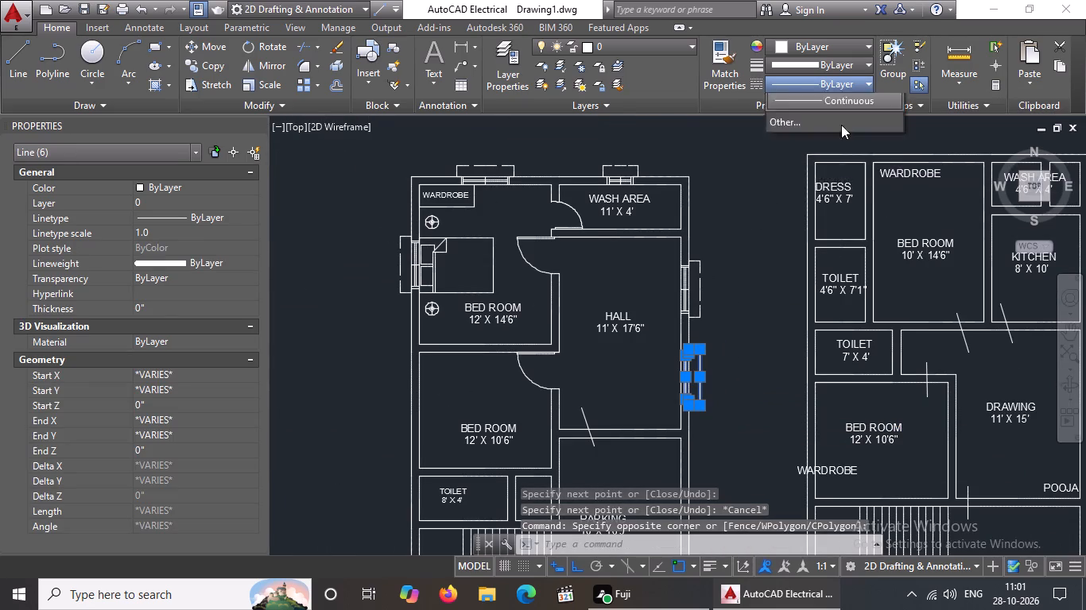
{"action": "left_click", "coordinate": [828, 145]}
{"action": "key", "text": "Escape"}
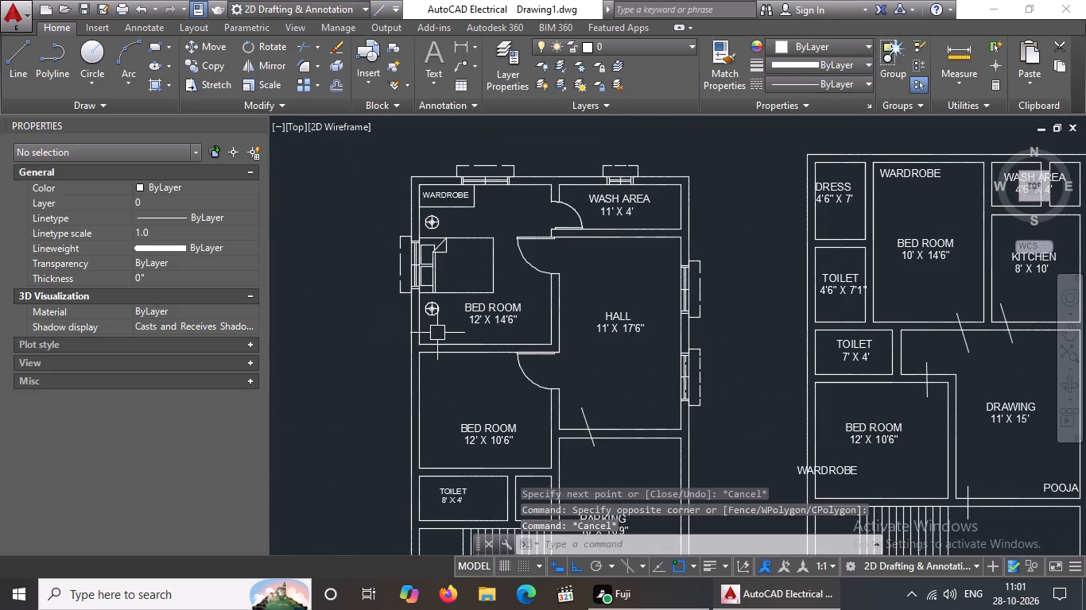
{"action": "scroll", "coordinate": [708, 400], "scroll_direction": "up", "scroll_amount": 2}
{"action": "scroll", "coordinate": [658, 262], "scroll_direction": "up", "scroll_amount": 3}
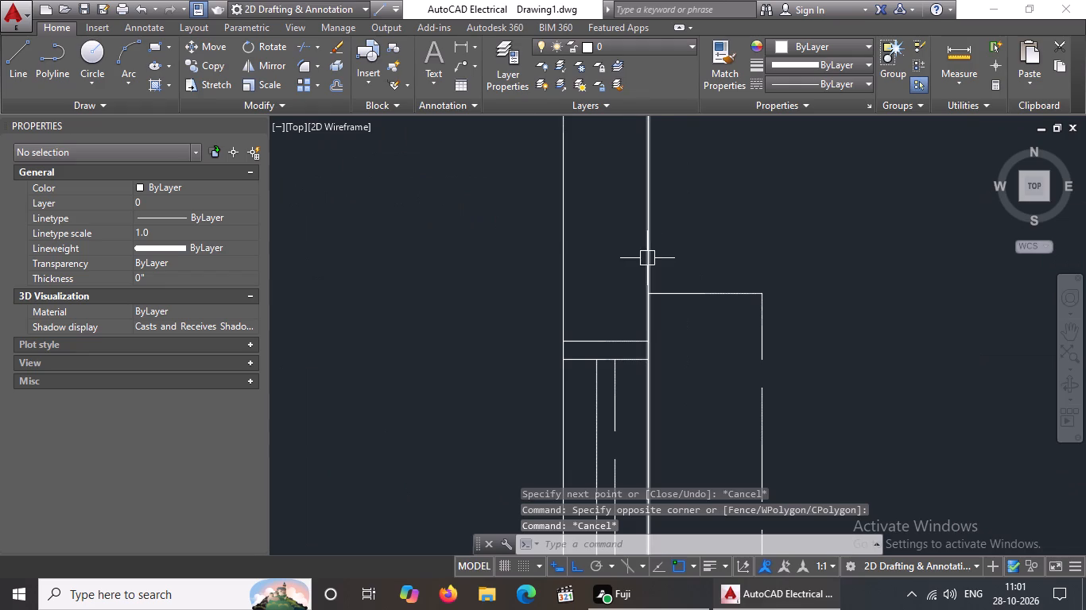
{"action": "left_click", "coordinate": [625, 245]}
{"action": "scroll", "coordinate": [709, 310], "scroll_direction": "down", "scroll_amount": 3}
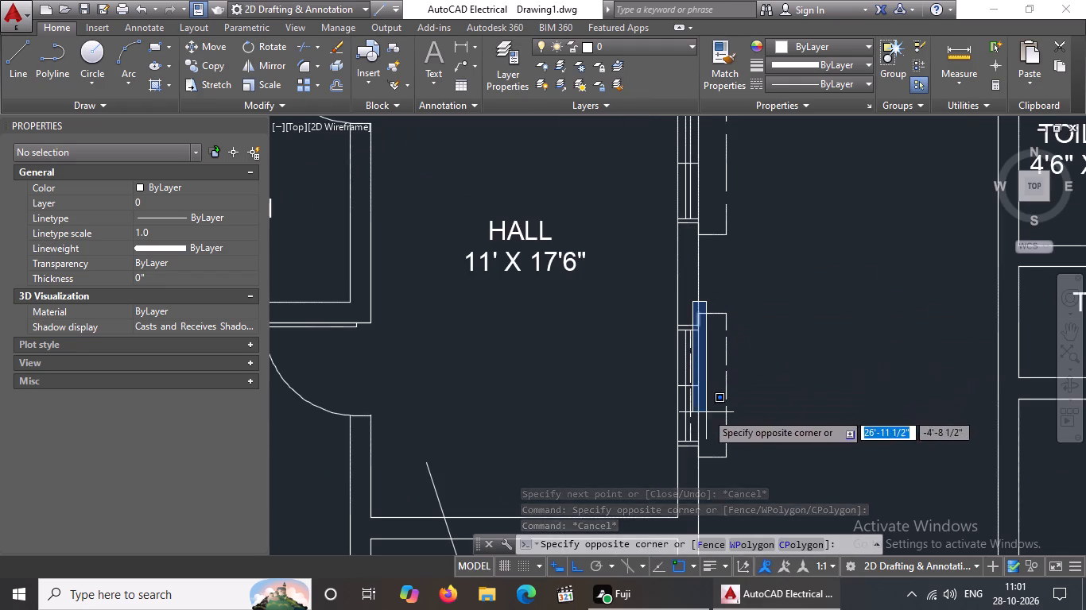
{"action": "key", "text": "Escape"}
Set the south hall window's eastern pane line to the Continuous linetype.
{"action": "scroll", "coordinate": [696, 355], "scroll_direction": "up", "scroll_amount": 2}
{"action": "left_click", "coordinate": [686, 355]}
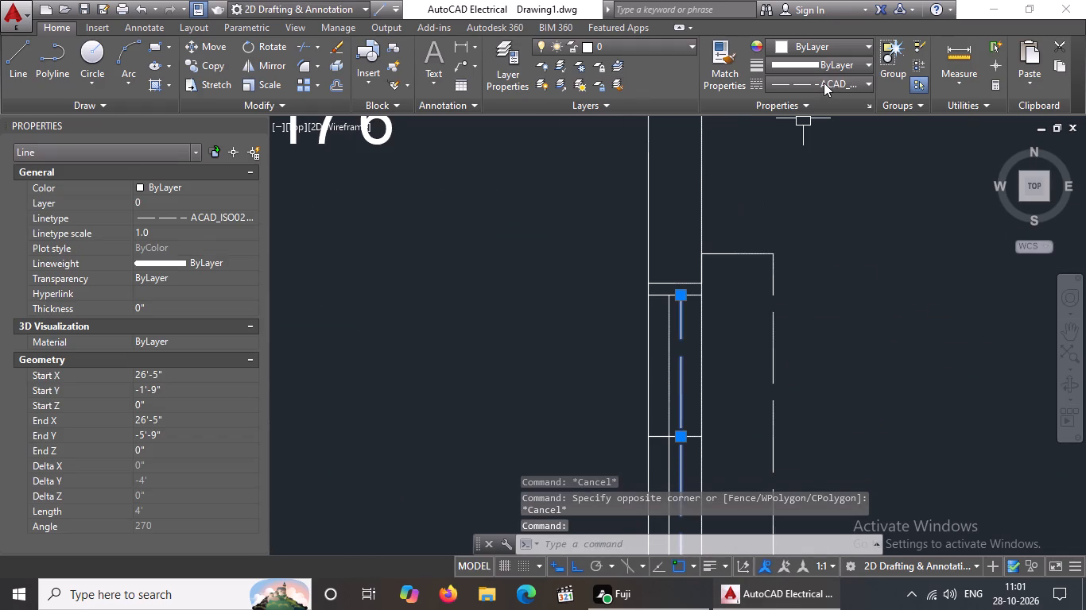
{"action": "left_click", "coordinate": [824, 82]}
{"action": "left_click", "coordinate": [816, 161]}
{"action": "key", "text": "Escape"}
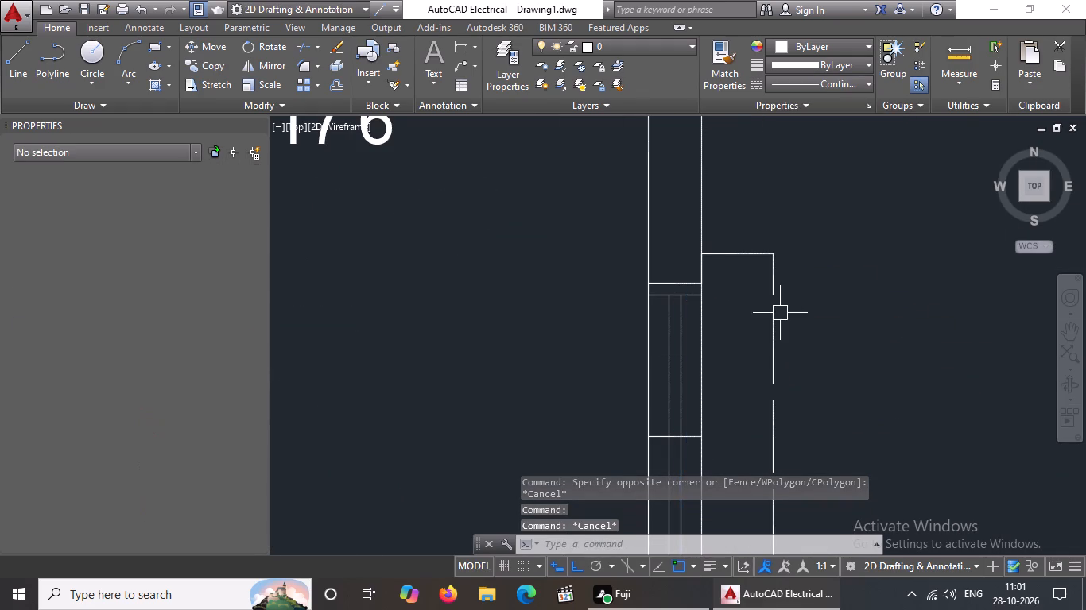
Set the linetype scale of the south hall window's projection lines to 2.
{"action": "left_click", "coordinate": [689, 215]}
{"action": "scroll", "coordinate": [798, 344], "scroll_direction": "down", "scroll_amount": 2}
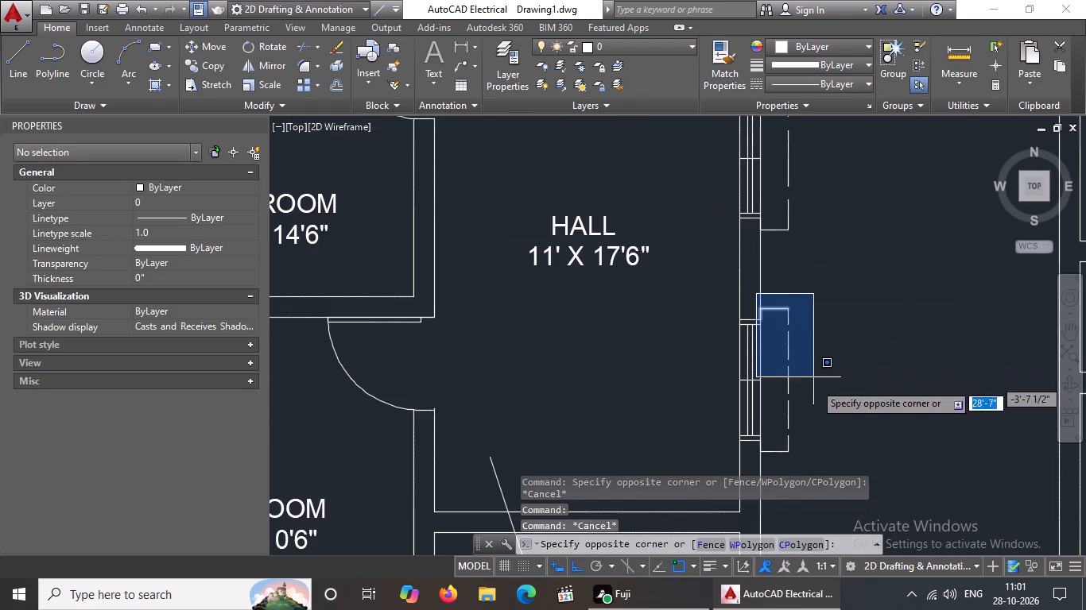
{"action": "left_click", "coordinate": [827, 467]}
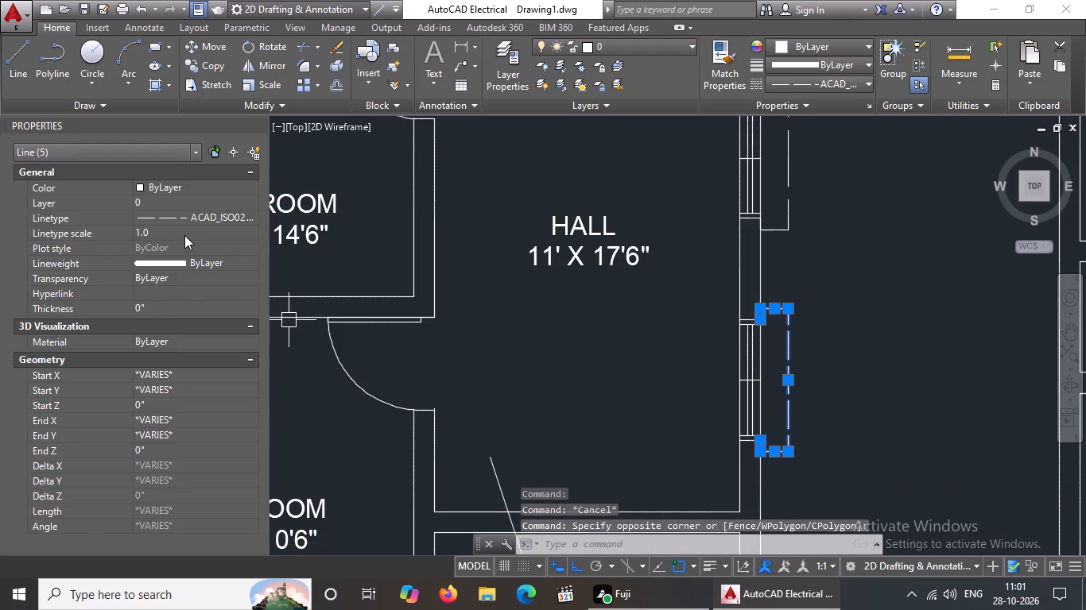
{"action": "left_click", "coordinate": [184, 235]}
{"action": "key", "text": "BackSpace"}
{"action": "key", "text": "BackSpace"}
{"action": "key", "text": "2"}
{"action": "key", "text": "Return"}
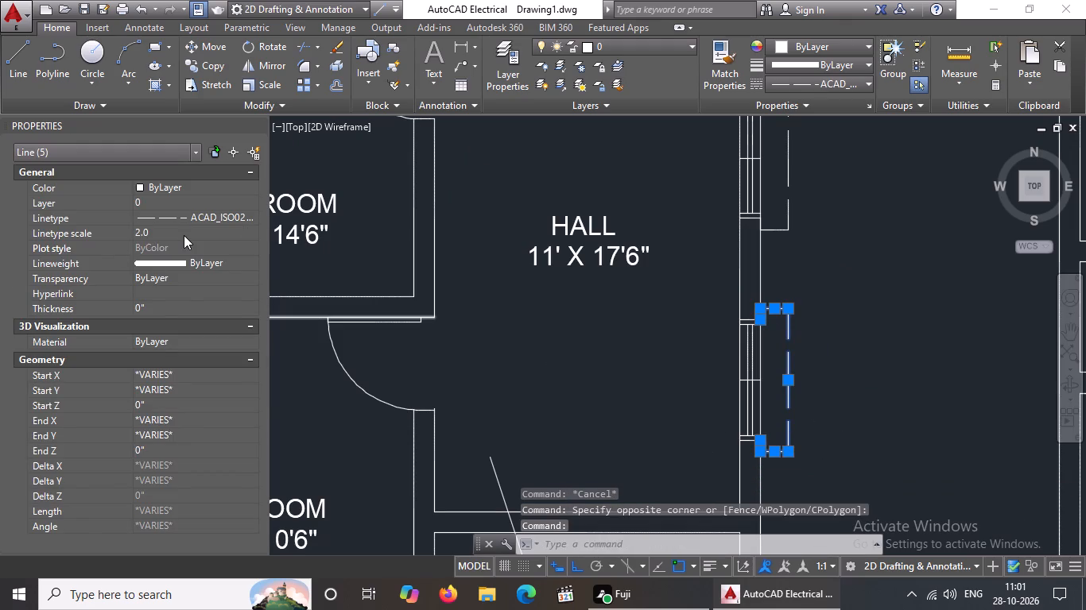
{"action": "key", "text": "Escape"}
Draw a 9" line across the west wall of the 12' x 10'6" bedroom, starting at the inner wall line's midpoint.
{"action": "scroll", "coordinate": [778, 344], "scroll_direction": "down", "scroll_amount": 2}
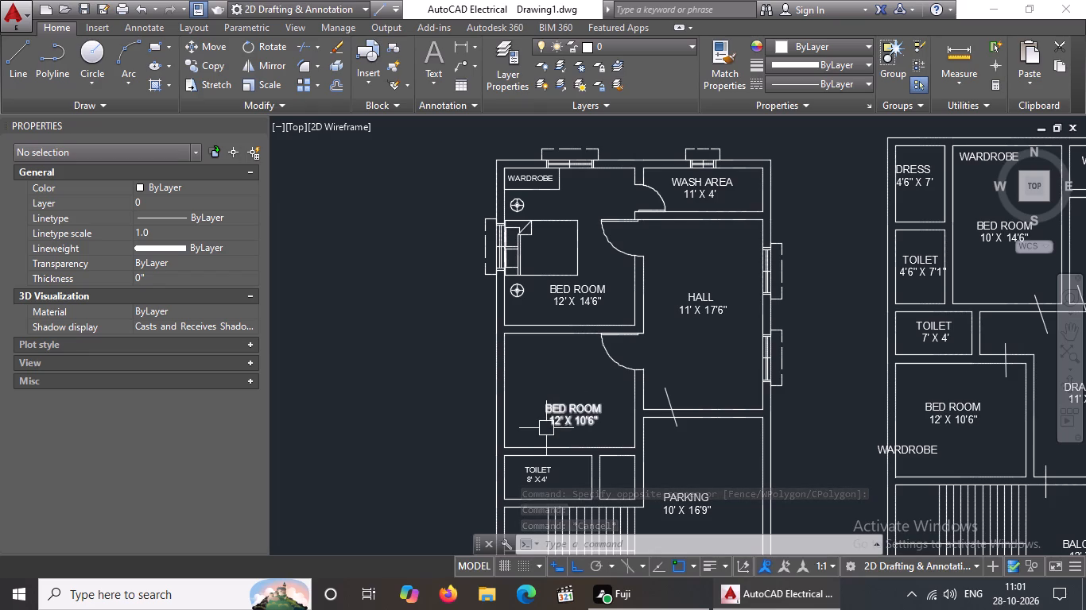
{"action": "middle_click_drag", "start_coordinate": [546, 427], "coordinate": [549, 411]}
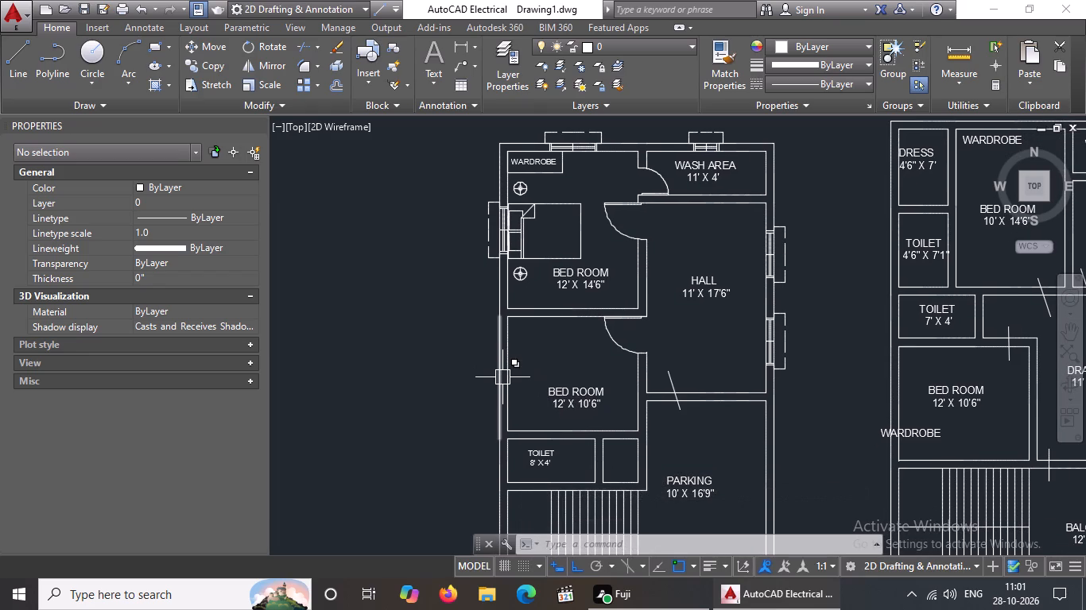
{"action": "key", "text": "l"}
{"action": "key", "text": "Return"}
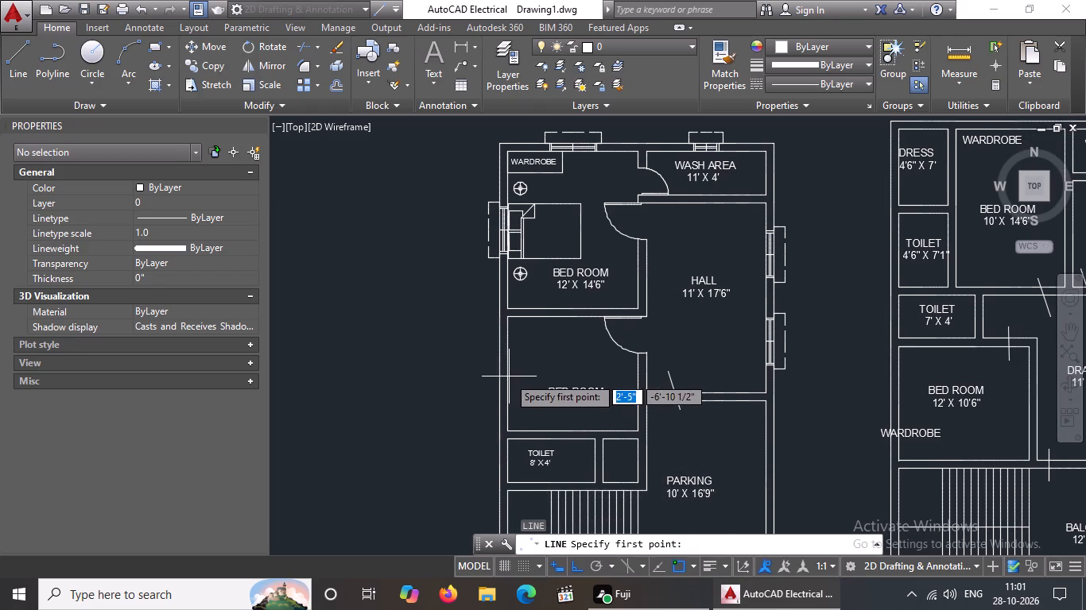
{"action": "left_click", "coordinate": [507, 376]}
{"action": "type", "text": "9\""}
{"action": "key", "text": "Return"}
{"action": "key", "text": "Return"}
{"action": "key", "text": "Escape"}
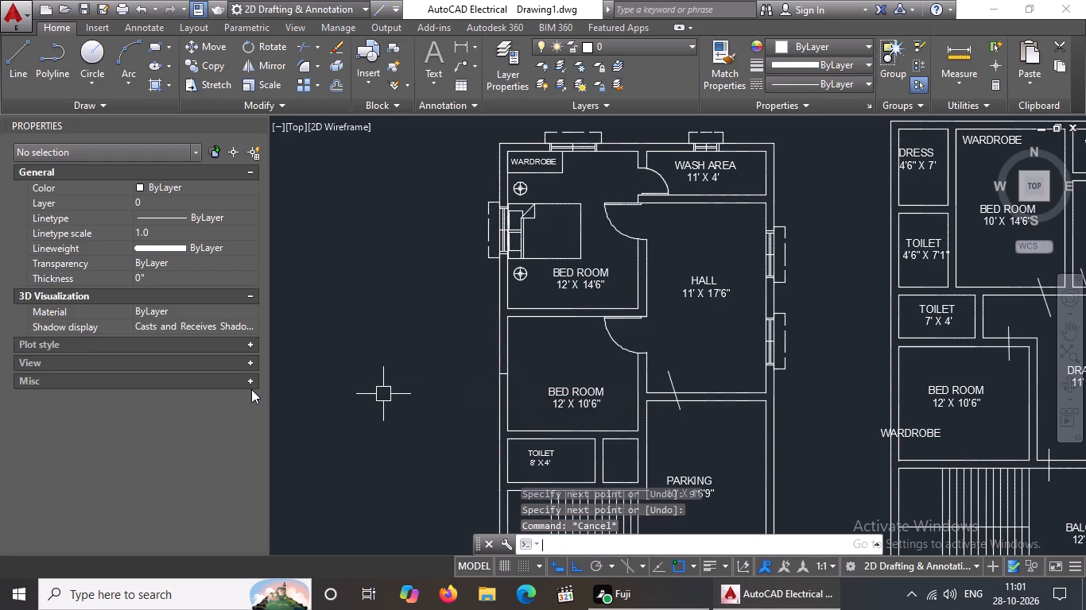
Offset the line across the bedroom's west wall by 2' to the north and to the south.
{"action": "key", "text": "o"}
{"action": "key", "text": "Return"}
{"action": "type", "text": "2'"}
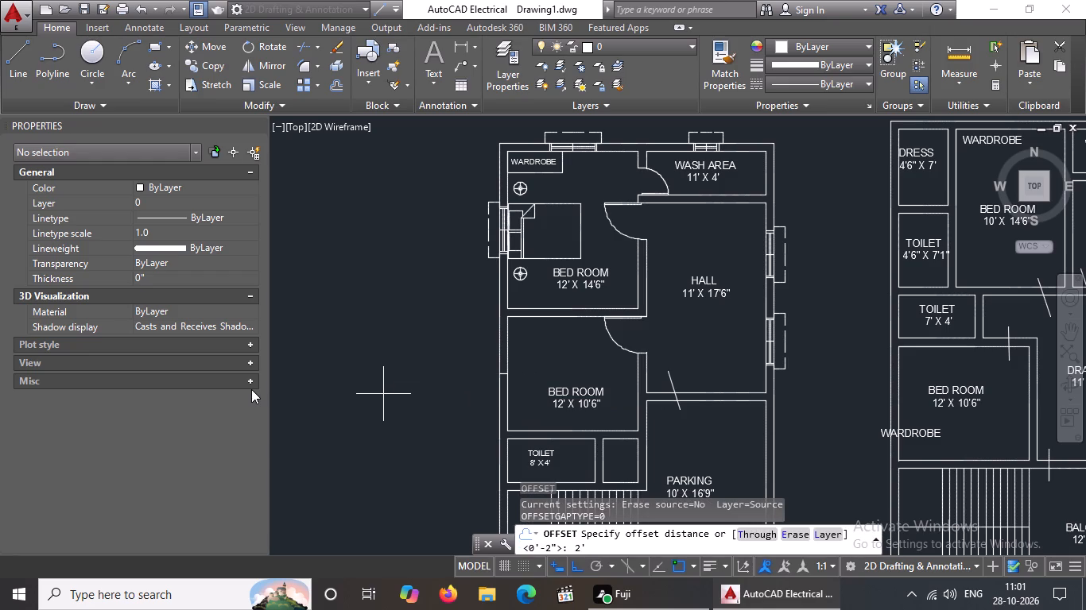
{"action": "key", "text": "Return"}
{"action": "scroll", "coordinate": [496, 376], "scroll_direction": "up", "scroll_amount": 3}
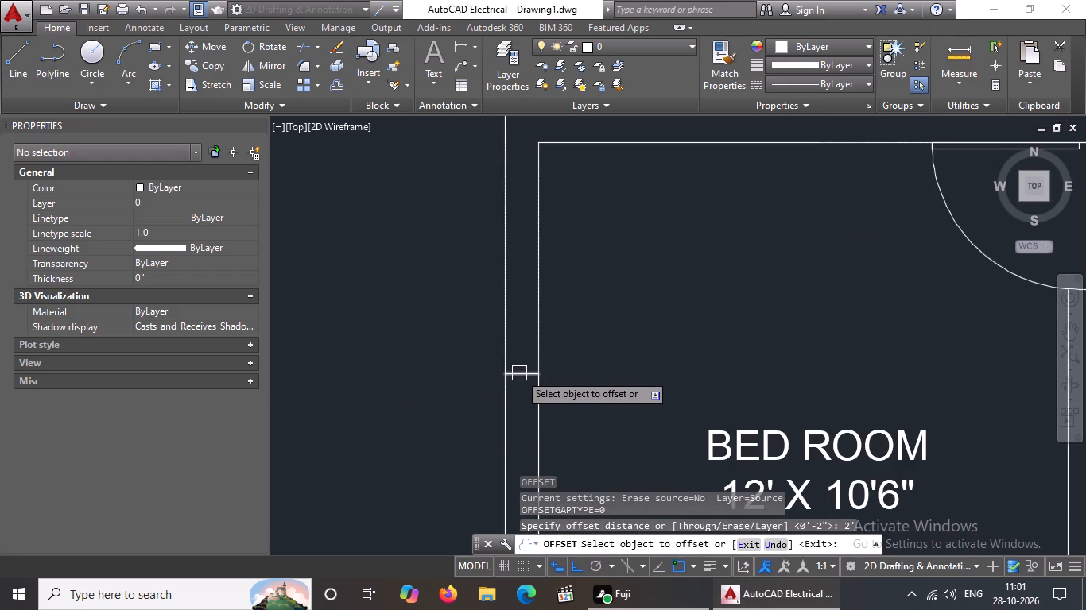
{"action": "left_click_drag", "start_coordinate": [519, 374], "coordinate": [544, 319]}
{"action": "left_click", "coordinate": [553, 277]}
{"action": "left_click_drag", "start_coordinate": [522, 375], "coordinate": [524, 396]}
{"action": "left_click", "coordinate": [528, 438]}
{"action": "scroll", "coordinate": [573, 380], "scroll_direction": "down", "scroll_amount": 4}
{"action": "key", "text": "Escape"}
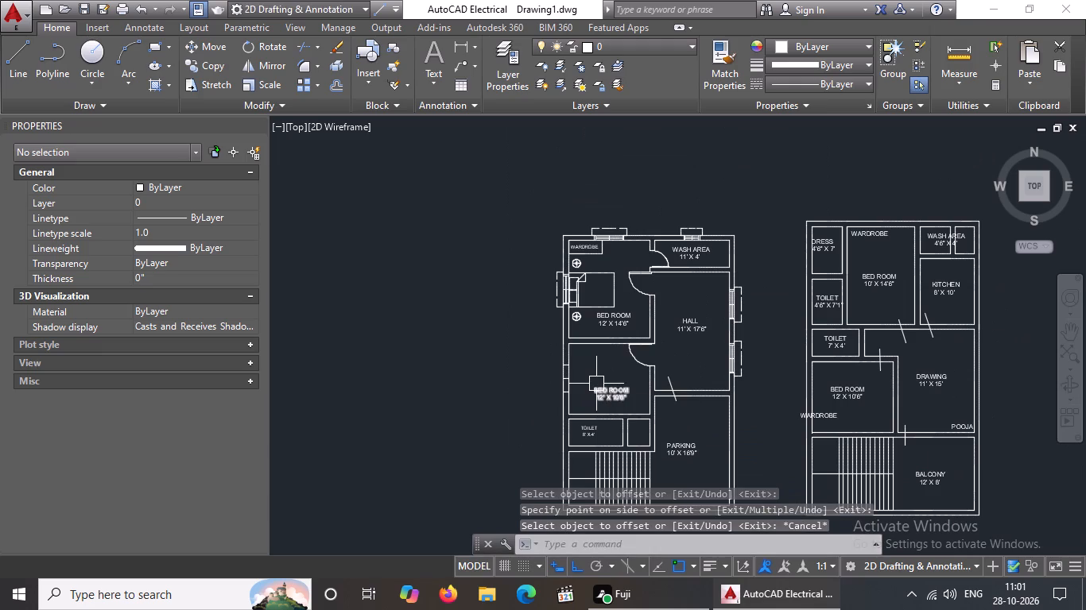
Draw a centre line along the wall between the midpoints of the new window's south and north end lines.
{"action": "key", "text": "l"}
{"action": "key", "text": "Return"}
{"action": "scroll", "coordinate": [570, 380], "scroll_direction": "up", "scroll_amount": 3}
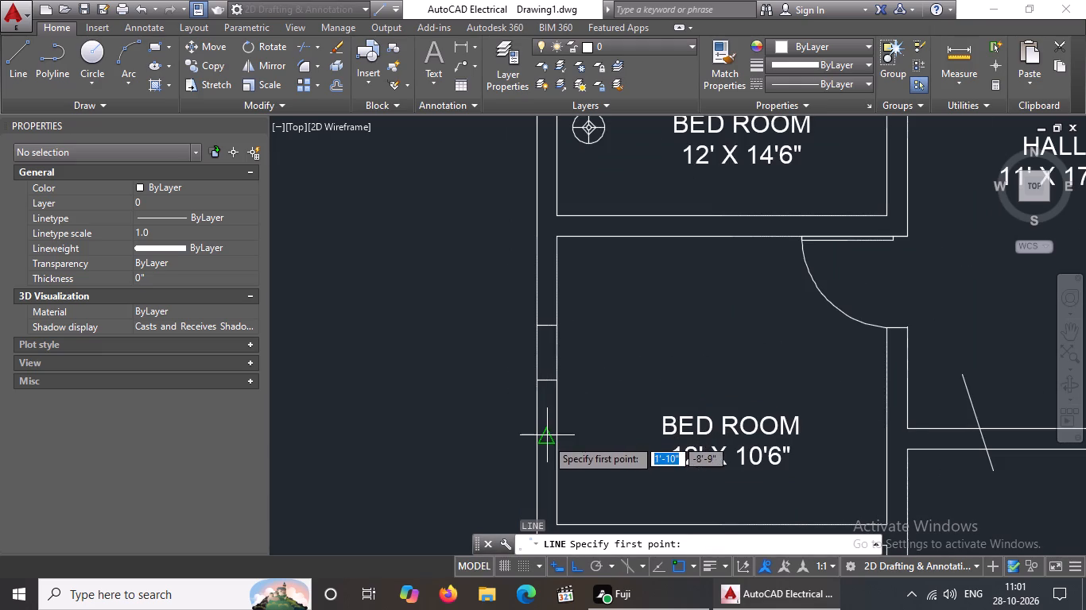
{"action": "left_click", "coordinate": [546, 438]}
{"action": "left_click_drag", "start_coordinate": [547, 326], "coordinate": [545, 321]}
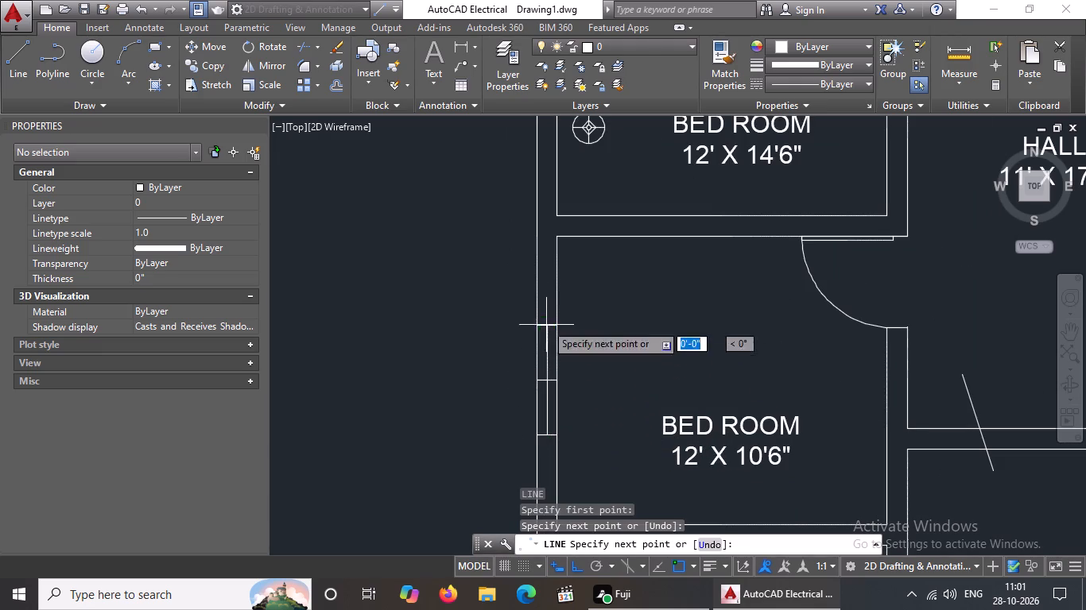
{"action": "left_click_drag", "start_coordinate": [545, 321], "coordinate": [545, 316]}
{"action": "key", "text": "Return"}
Offset the bedroom window's centre line by 1" to both sides.
{"action": "key", "text": "o"}
{"action": "key", "text": "Return"}
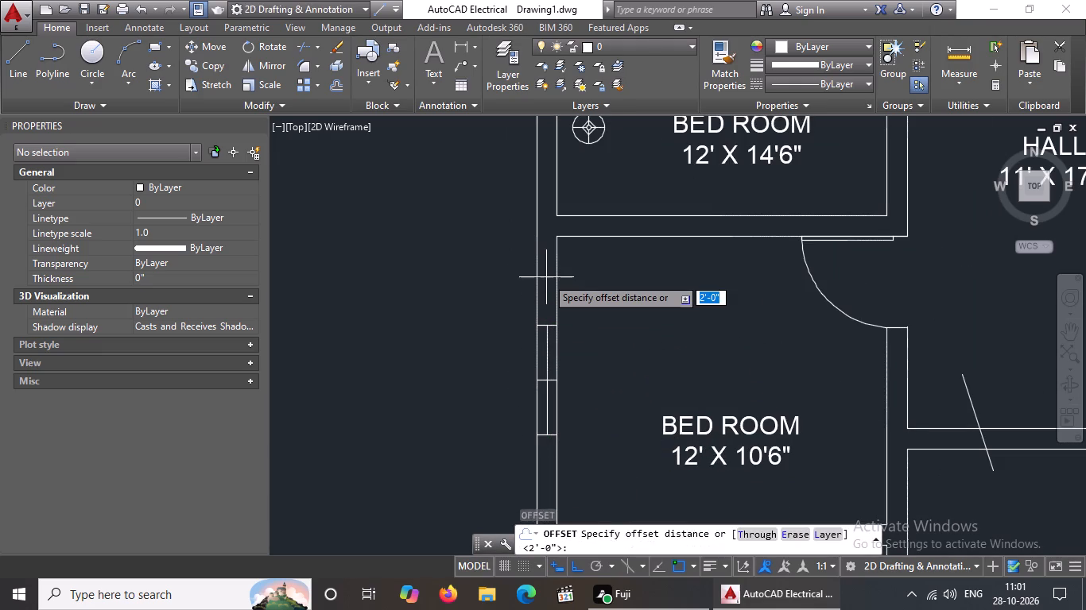
{"action": "key", "text": "1"}
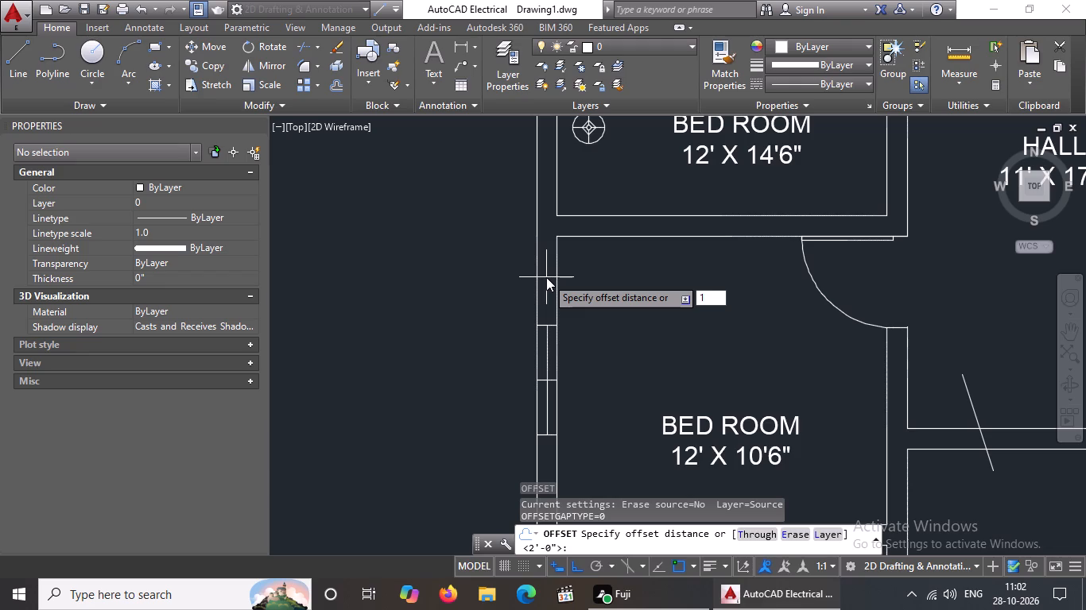
{"action": "key", "text": "shift+quotedbl"}
{"action": "key", "text": "Return"}
{"action": "scroll", "coordinate": [533, 322], "scroll_direction": "up", "scroll_amount": 3}
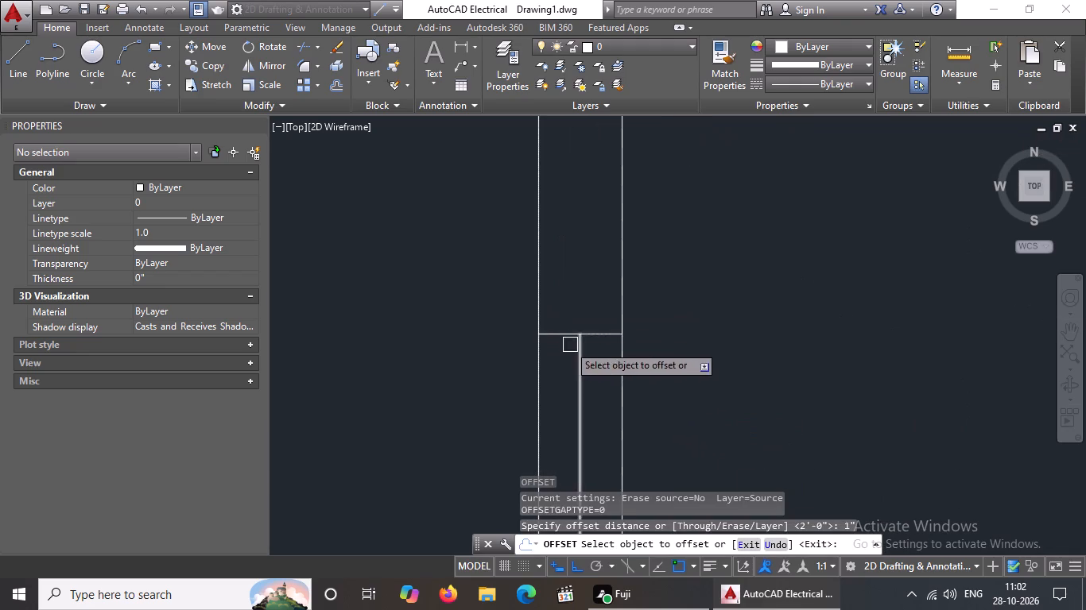
{"action": "left_click", "coordinate": [577, 369]}
{"action": "left_click", "coordinate": [539, 384]}
{"action": "left_click_drag", "start_coordinate": [579, 383], "coordinate": [592, 379]}
{"action": "left_click", "coordinate": [628, 378]}
{"action": "scroll", "coordinate": [669, 295], "scroll_direction": "down", "scroll_amount": 3}
{"action": "key", "text": "Escape"}
Delete the bedroom window's original centre line between the two offset pane lines.
{"action": "scroll", "coordinate": [654, 331], "scroll_direction": "up", "scroll_amount": 3}
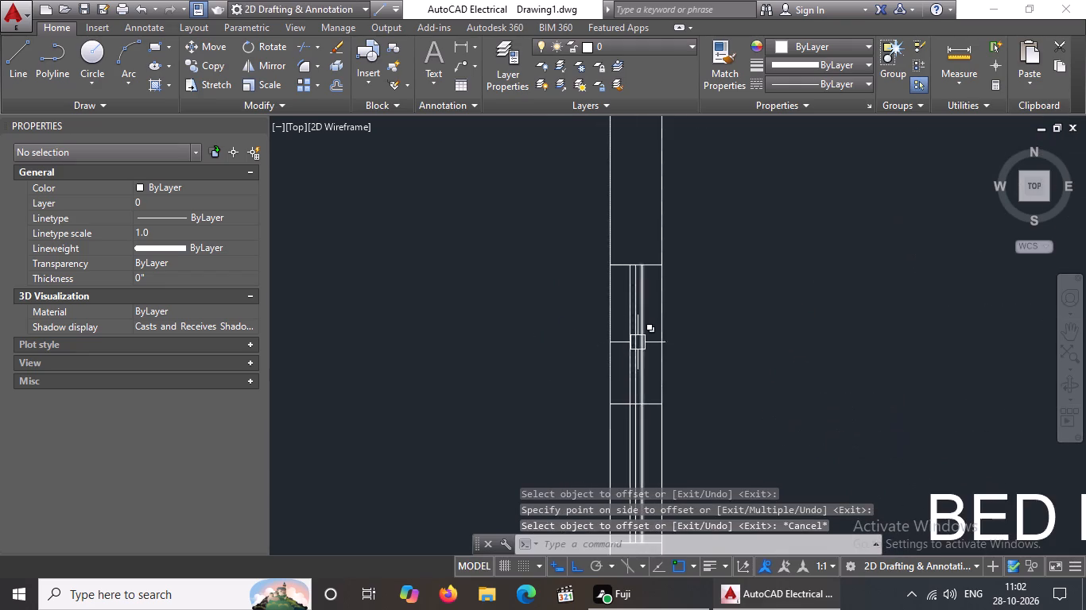
{"action": "scroll", "coordinate": [638, 342], "scroll_direction": "up", "scroll_amount": 3}
{"action": "left_click", "coordinate": [616, 351]}
{"action": "key", "text": "Delete"}
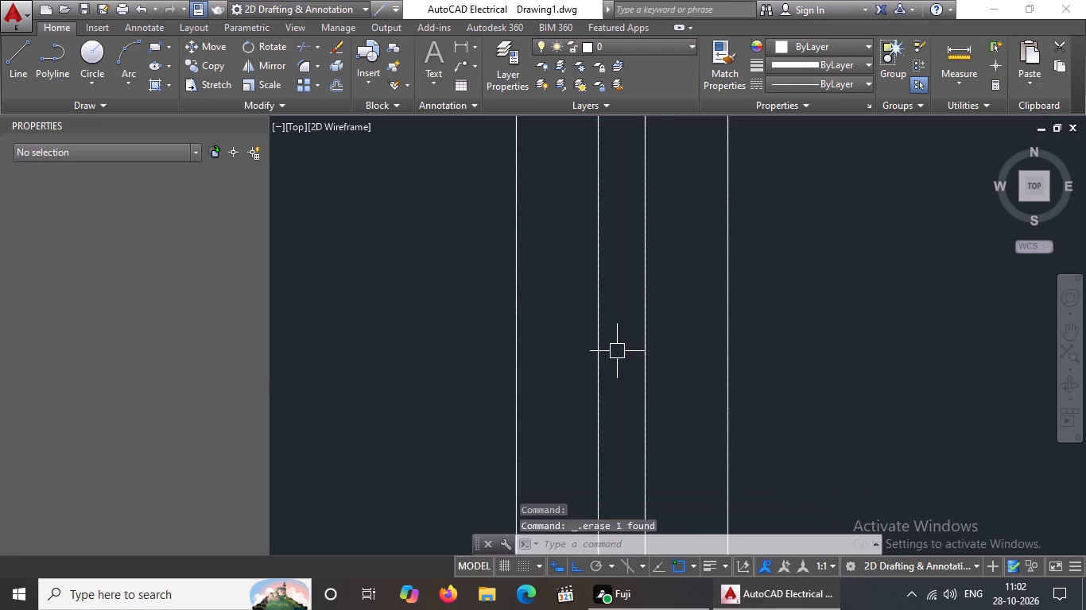
Offset the bedroom window's north and south end lines outward by 2".
{"action": "scroll", "coordinate": [617, 351], "scroll_direction": "down", "scroll_amount": 2}
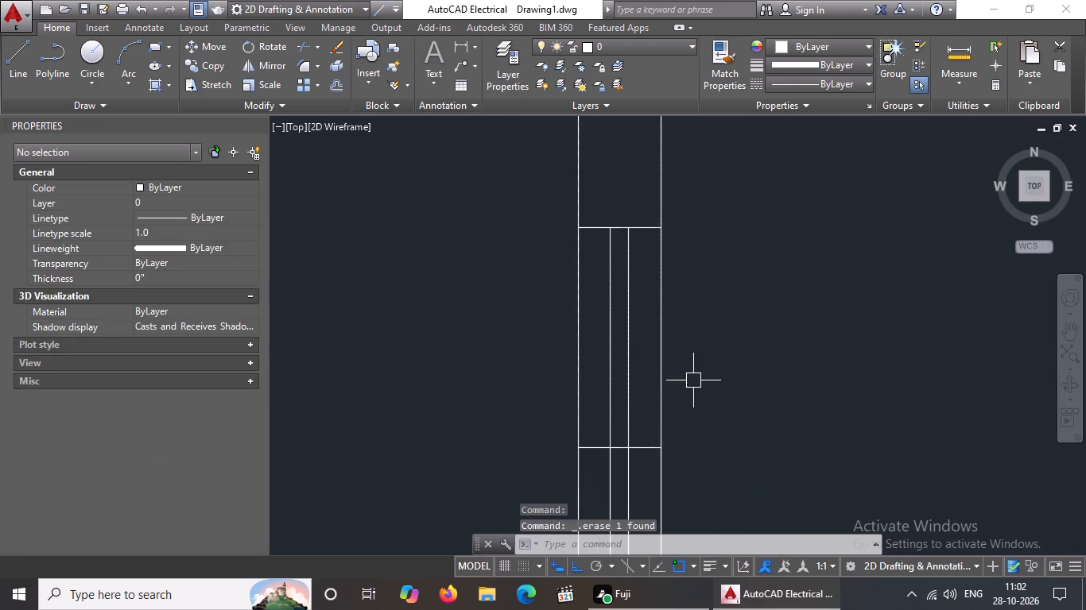
{"action": "key", "text": "o"}
{"action": "key", "text": "Return"}
{"action": "type", "text": "2\""}
{"action": "key", "text": "Return"}
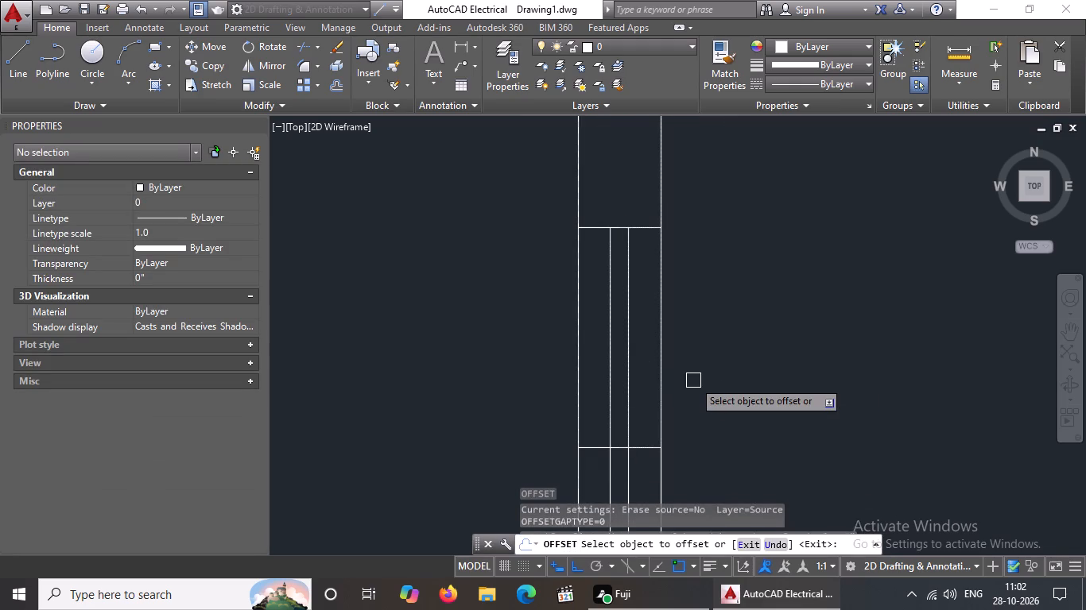
{"action": "left_click_drag", "start_coordinate": [588, 229], "coordinate": [586, 202]}
{"action": "left_click", "coordinate": [587, 163]}
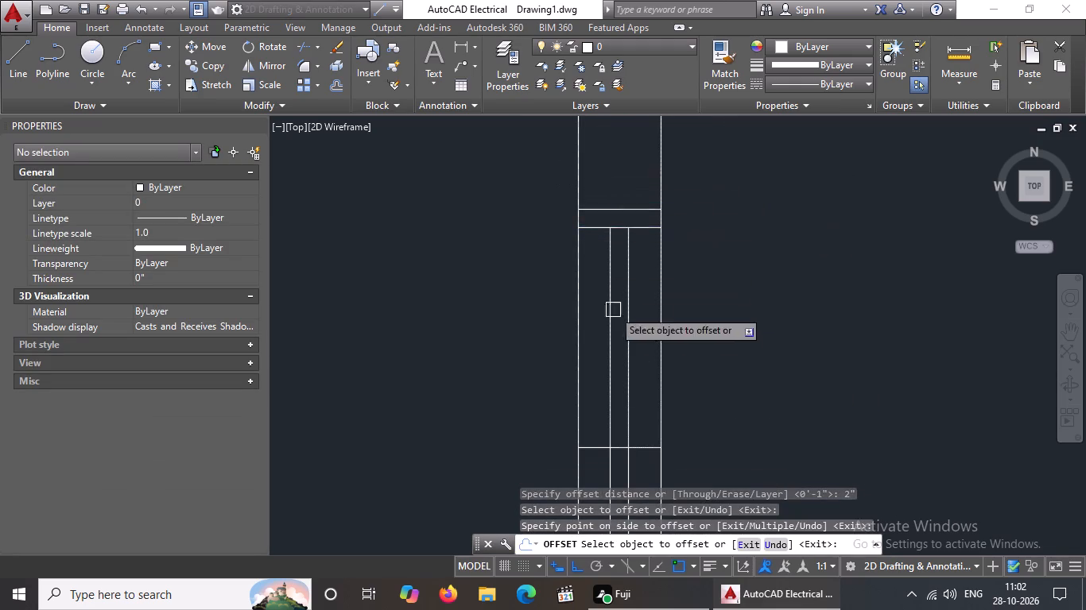
{"action": "scroll", "coordinate": [632, 235], "scroll_direction": "down", "scroll_amount": 3}
{"action": "scroll", "coordinate": [627, 351], "scroll_direction": "up", "scroll_amount": 6}
{"action": "left_click", "coordinate": [639, 297]}
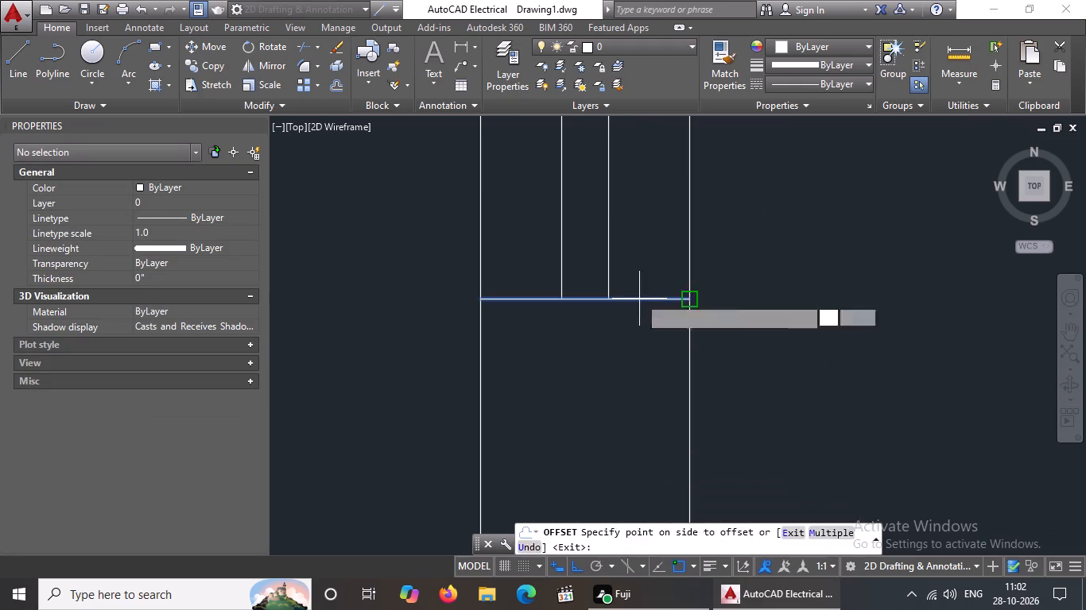
{"action": "left_click", "coordinate": [628, 403]}
{"action": "scroll", "coordinate": [680, 383], "scroll_direction": "down", "scroll_amount": 5}
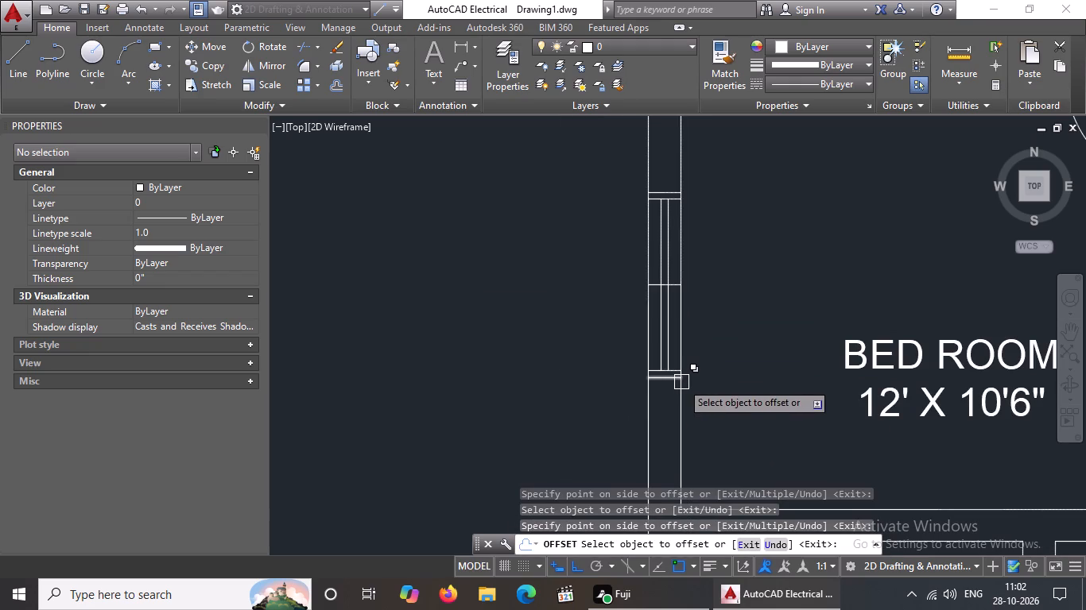
Draw the projection's north side: a line 5" north along the outer wall face from the window's north end, then 1' outward to the west.
{"action": "key", "text": "Escape"}
{"action": "scroll", "coordinate": [737, 346], "scroll_direction": "down", "scroll_amount": 4}
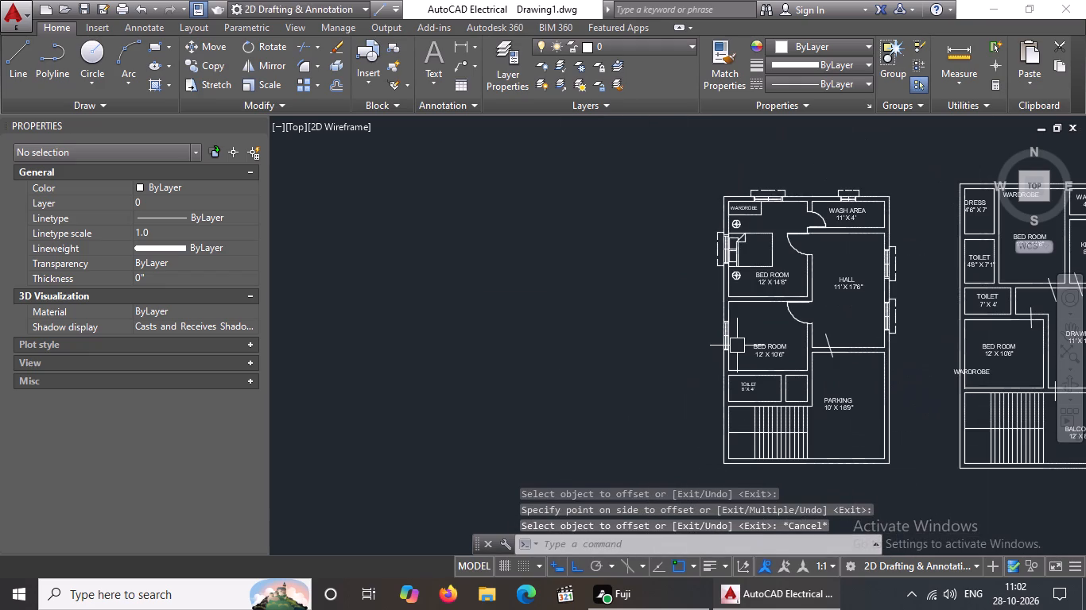
{"action": "scroll", "coordinate": [755, 332], "scroll_direction": "up", "scroll_amount": 1}
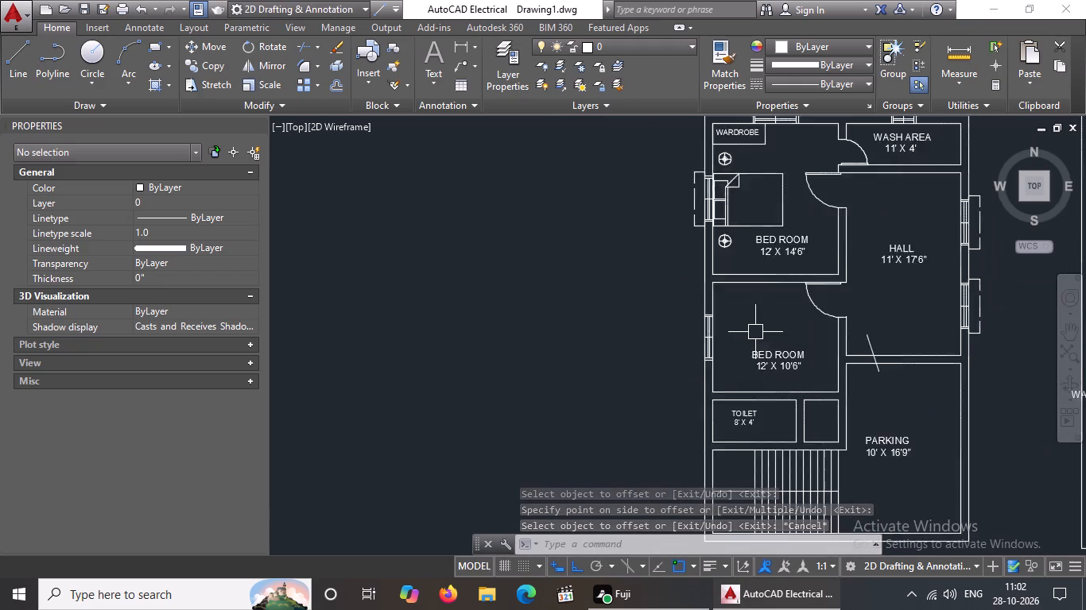
{"action": "scroll", "coordinate": [755, 332], "scroll_direction": "up", "scroll_amount": 3}
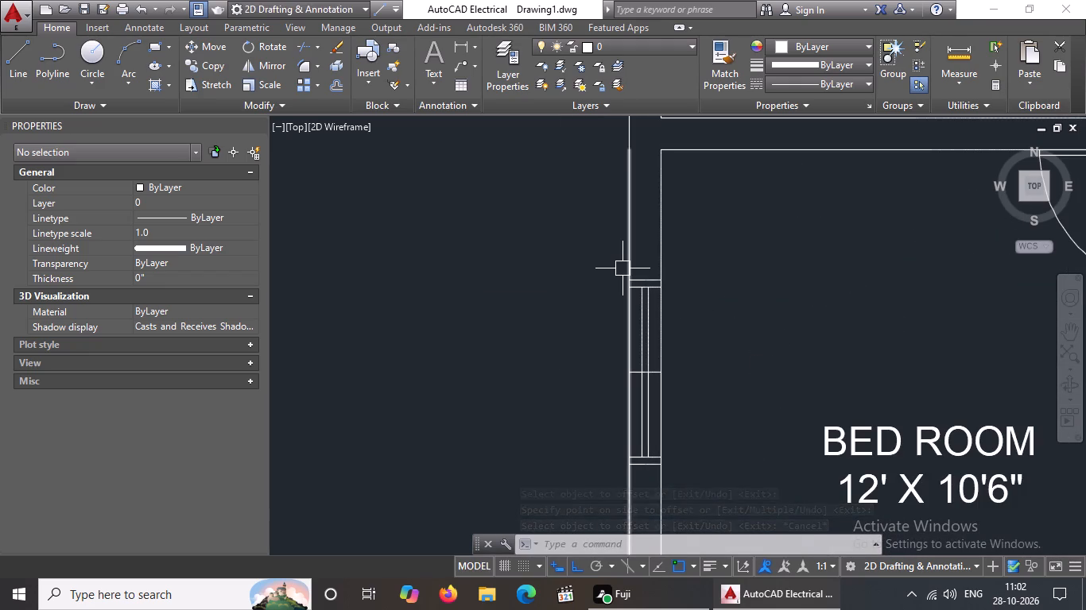
{"action": "key", "text": "l"}
{"action": "key", "text": "Return"}
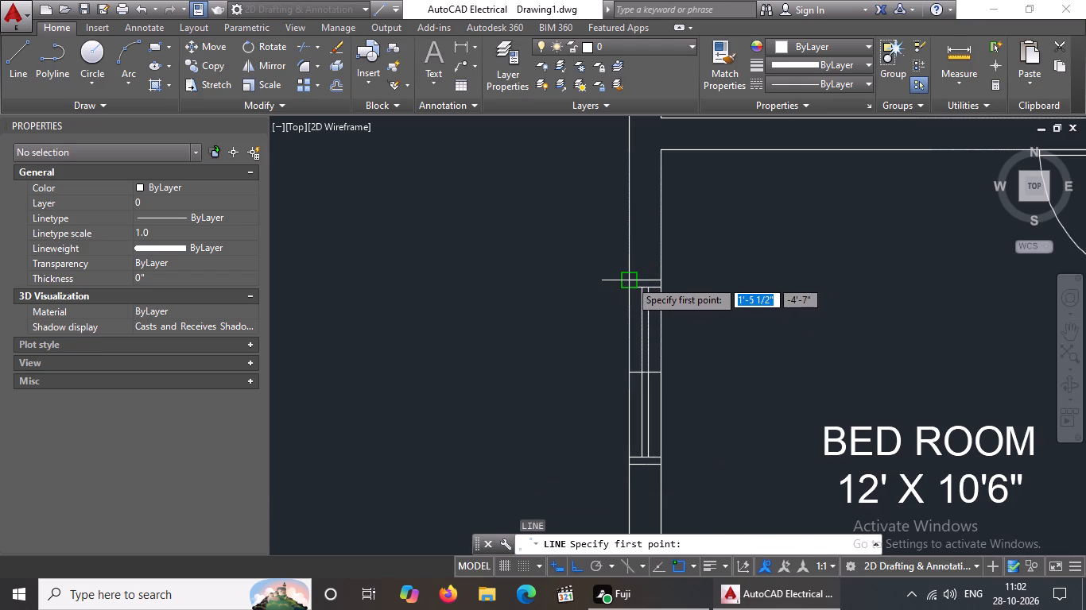
{"action": "left_click_drag", "start_coordinate": [629, 280], "coordinate": [628, 271]}
{"action": "key", "text": "5"}
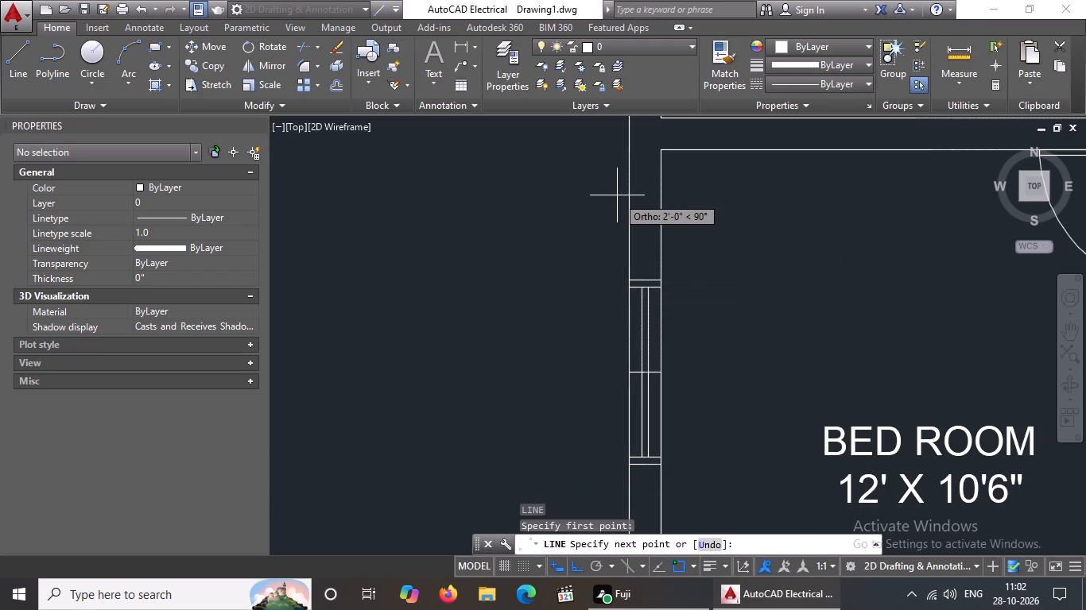
{"action": "key", "text": "shift+quotedbl"}
{"action": "key", "text": "Return"}
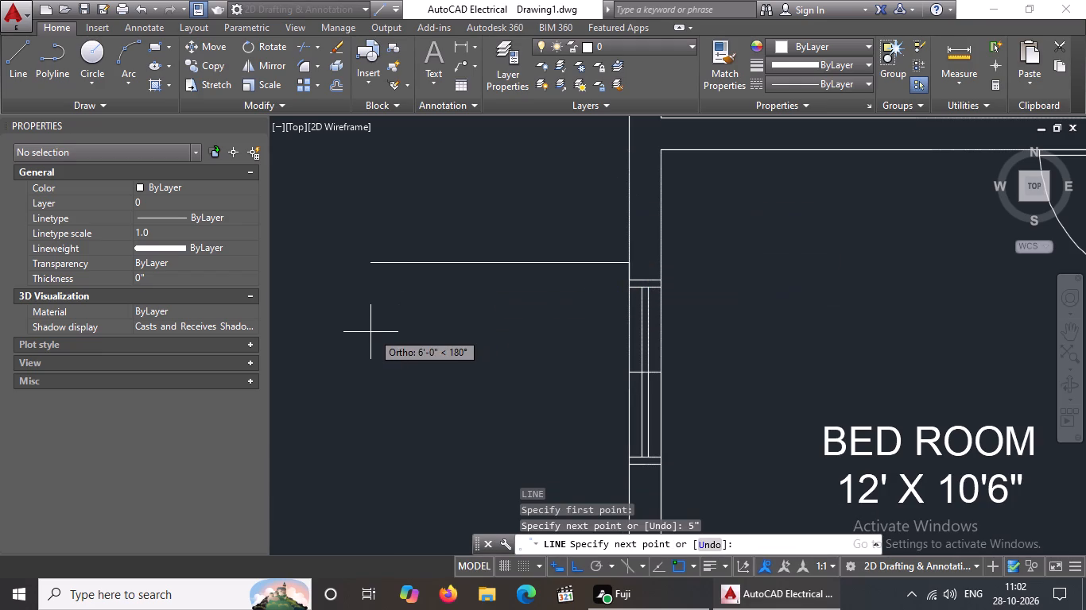
{"action": "type", "text": "1'"}
{"action": "key", "text": "Return"}
{"action": "key", "text": "Return"}
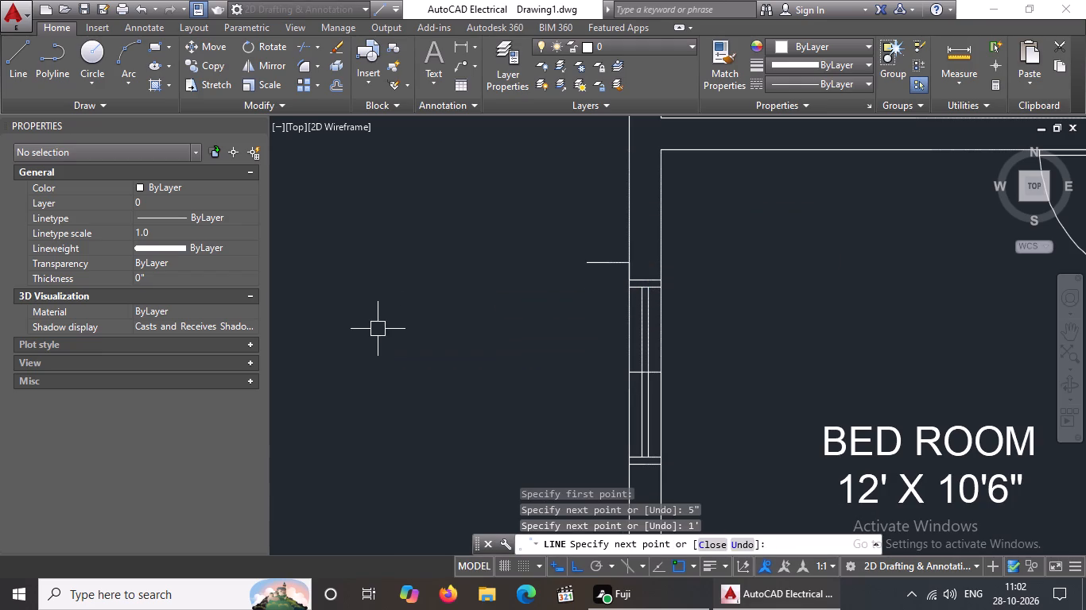
Draw the projection's south side: a line 5" south along the outer wall face from the window's south end, then 1' outward to the west.
{"action": "scroll", "coordinate": [595, 302], "scroll_direction": "down", "scroll_amount": 2}
{"action": "scroll", "coordinate": [607, 376], "scroll_direction": "up", "scroll_amount": 3}
{"action": "key", "text": "l"}
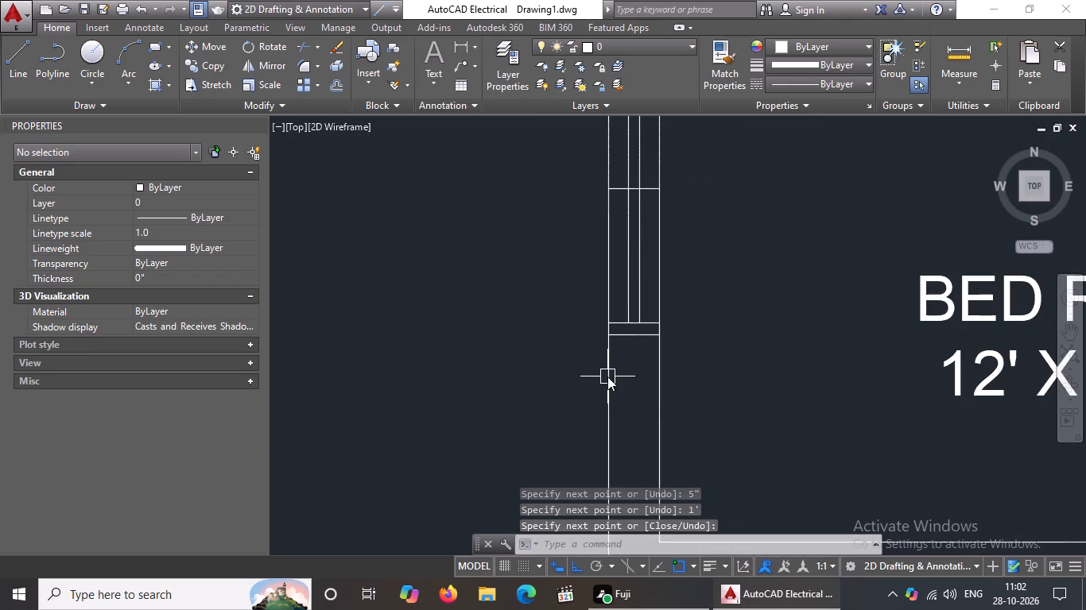
{"action": "key", "text": "Return"}
{"action": "scroll", "coordinate": [611, 373], "scroll_direction": "up", "scroll_amount": 3}
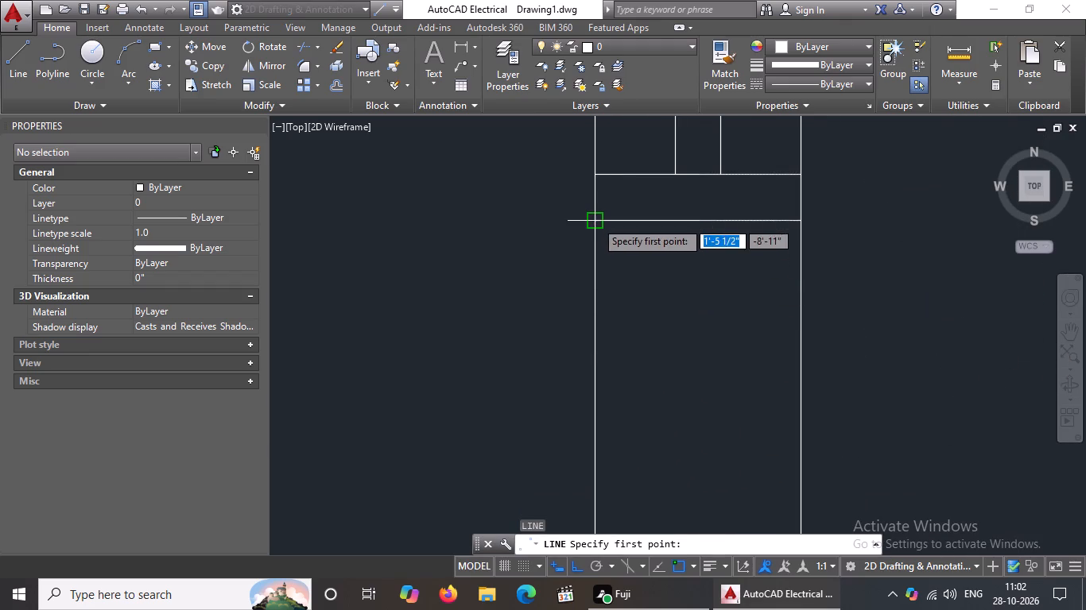
{"action": "left_click", "coordinate": [595, 221]}
{"action": "type", "text": "5\""}
{"action": "key", "text": "Return"}
{"action": "scroll", "coordinate": [456, 349], "scroll_direction": "down", "scroll_amount": 3}
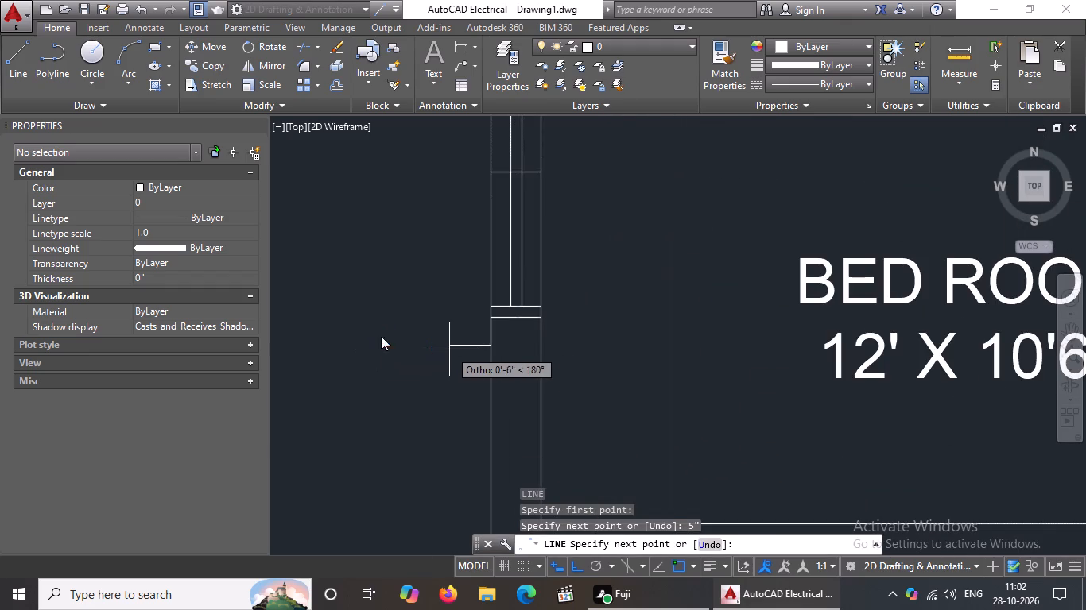
{"action": "type", "text": "1'"}
{"action": "key", "text": "Return"}
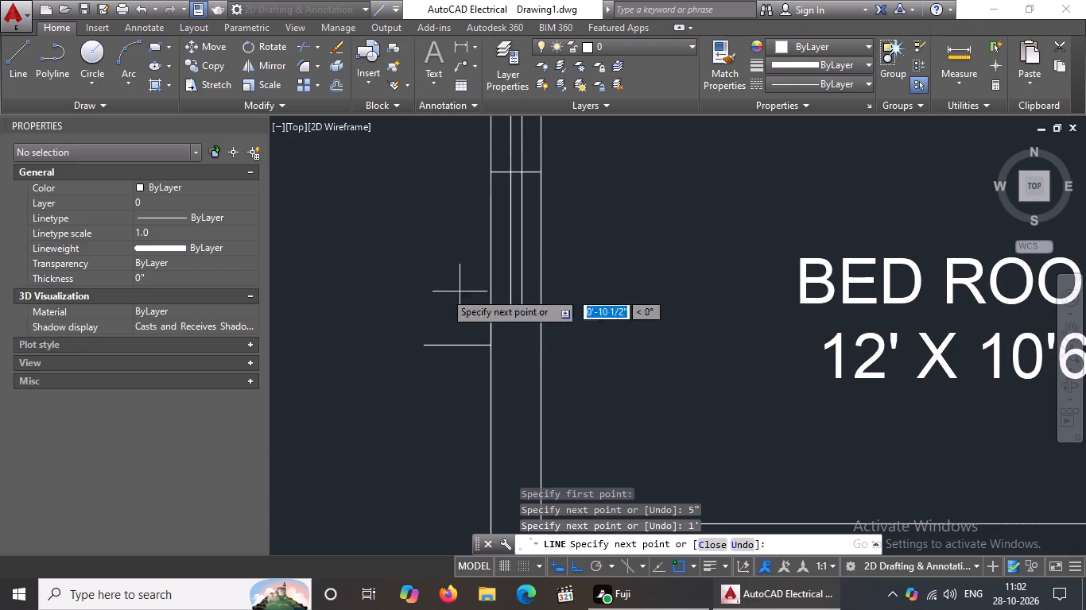
Close the projection's west side with a vertical line up to the outer end of its north line.
{"action": "scroll", "coordinate": [403, 291], "scroll_direction": "down", "scroll_amount": 3}
{"action": "scroll", "coordinate": [400, 222], "scroll_direction": "up", "scroll_amount": 3}
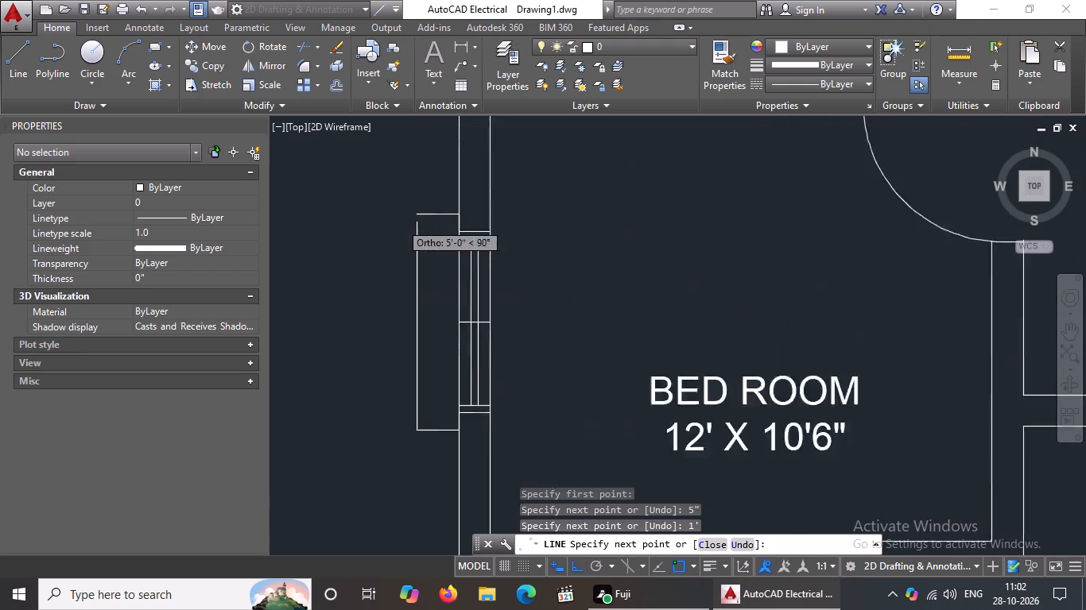
{"action": "left_click", "coordinate": [428, 207]}
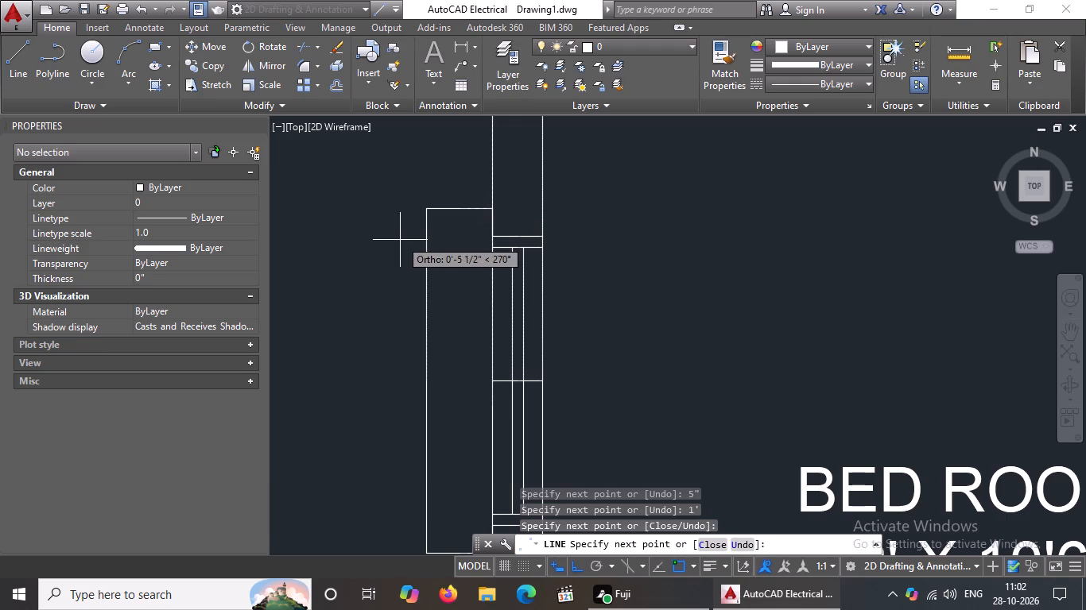
{"action": "key", "text": "Escape"}
Give the bedroom window's five projection lines the ACAD_ISO02 dashed linetype with a linetype scale of 2.
{"action": "scroll", "coordinate": [529, 280], "scroll_direction": "down", "scroll_amount": 5}
{"action": "scroll", "coordinate": [529, 280], "scroll_direction": "up", "scroll_amount": 4}
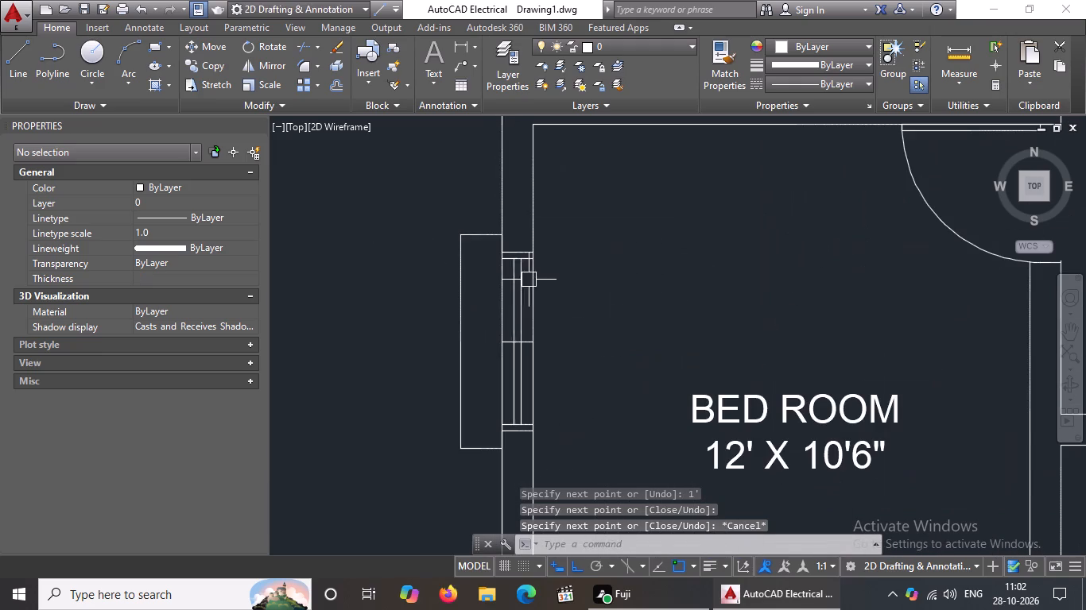
{"action": "left_click", "coordinate": [430, 218]}
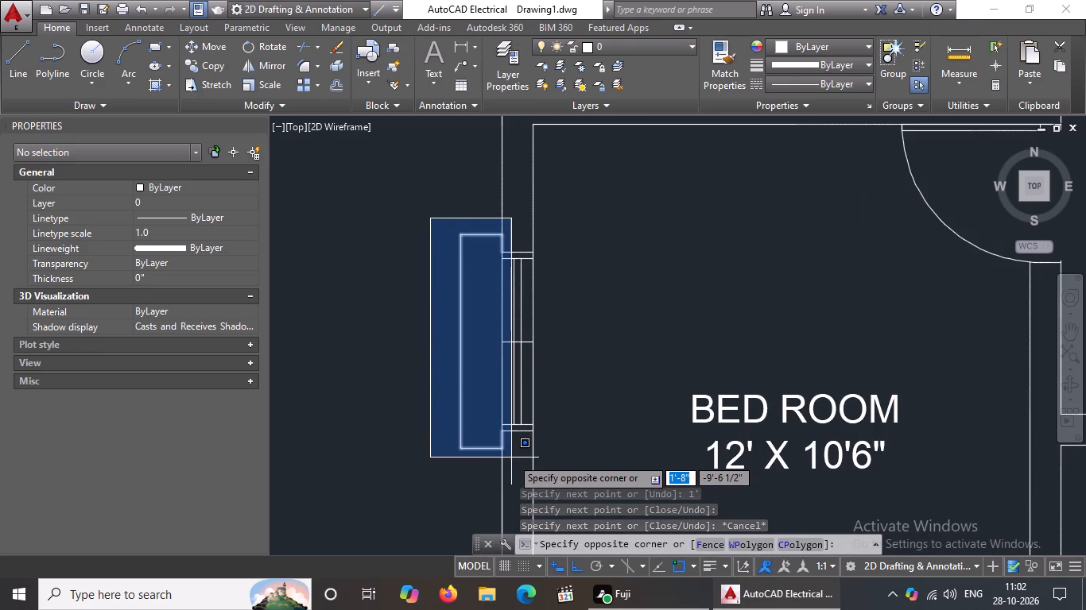
{"action": "left_click", "coordinate": [512, 456]}
{"action": "left_click", "coordinate": [813, 79]}
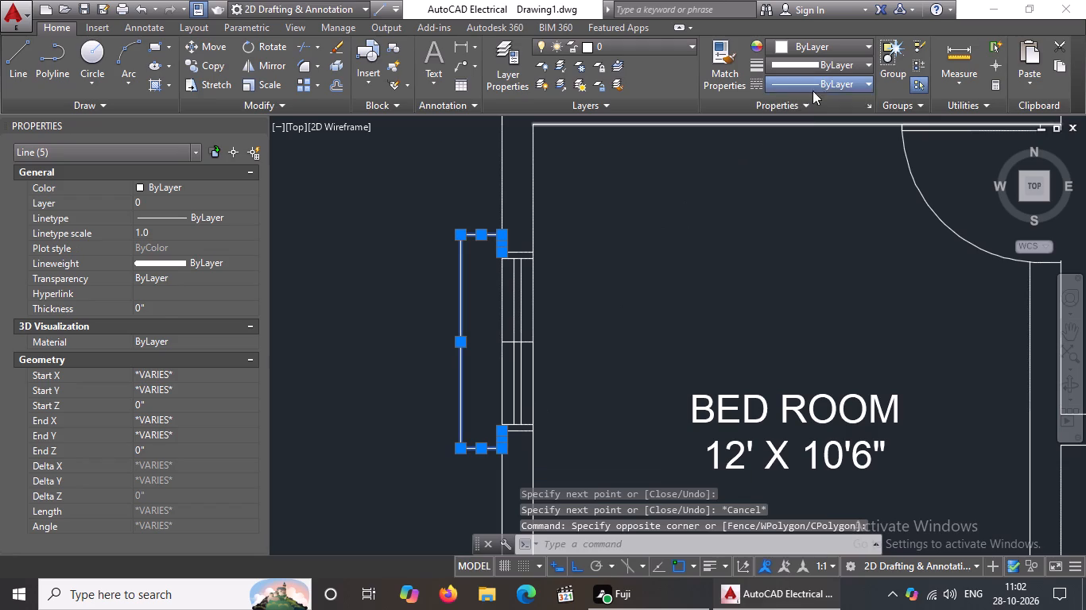
{"action": "left_click", "coordinate": [801, 139]}
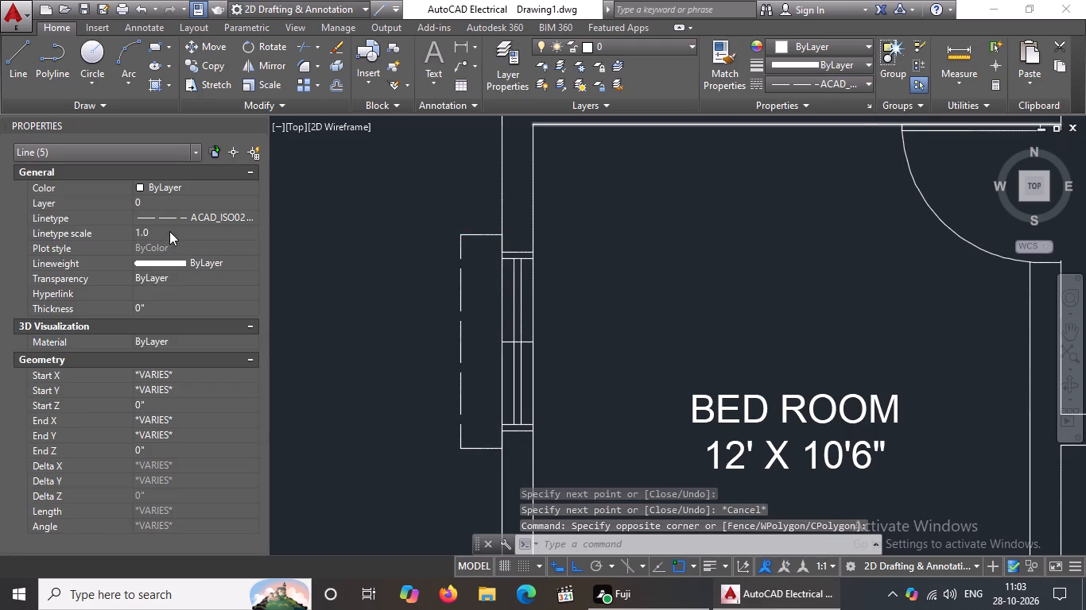
{"action": "left_click", "coordinate": [170, 230]}
{"action": "key", "text": "BackSpace"}
{"action": "key", "text": "BackSpace"}
{"action": "key", "text": "2"}
{"action": "key", "text": "Return"}
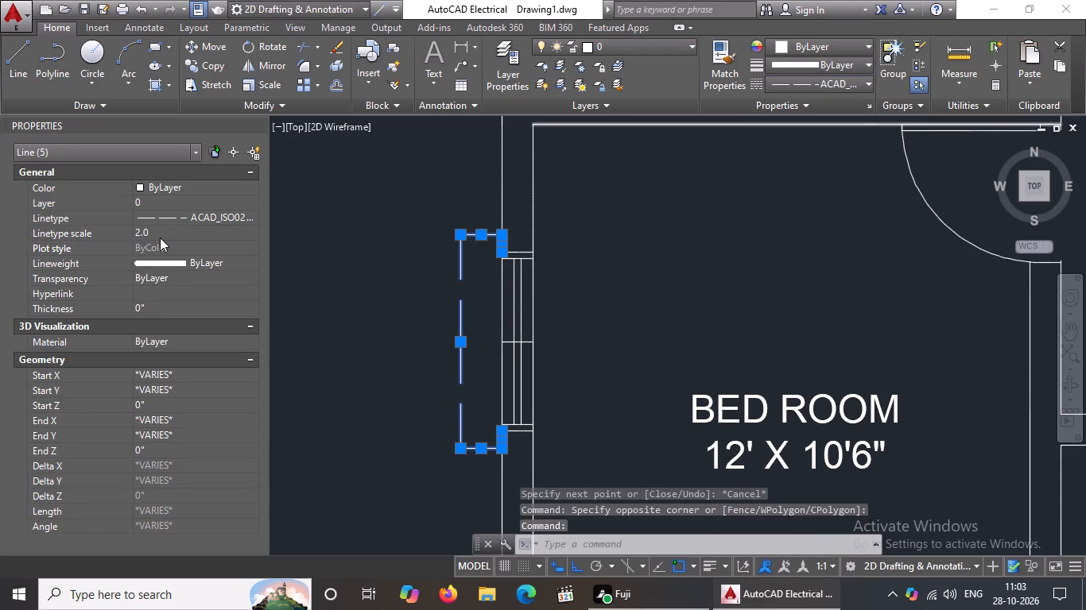
{"action": "scroll", "coordinate": [406, 307], "scroll_direction": "down", "scroll_amount": 3}
{"action": "key", "text": "Escape"}
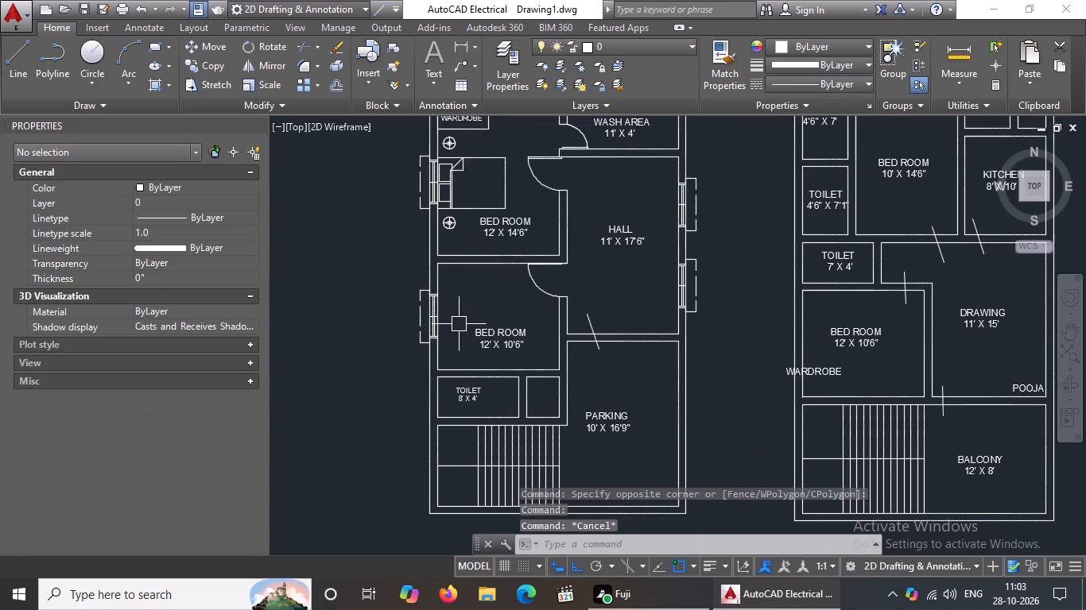
With Ortho off, move the 12' X 10'6" bedroom label on the plan with parking toward that room's south-east corner.
{"action": "middle_click_drag", "start_coordinate": [459, 324], "coordinate": [456, 388]}
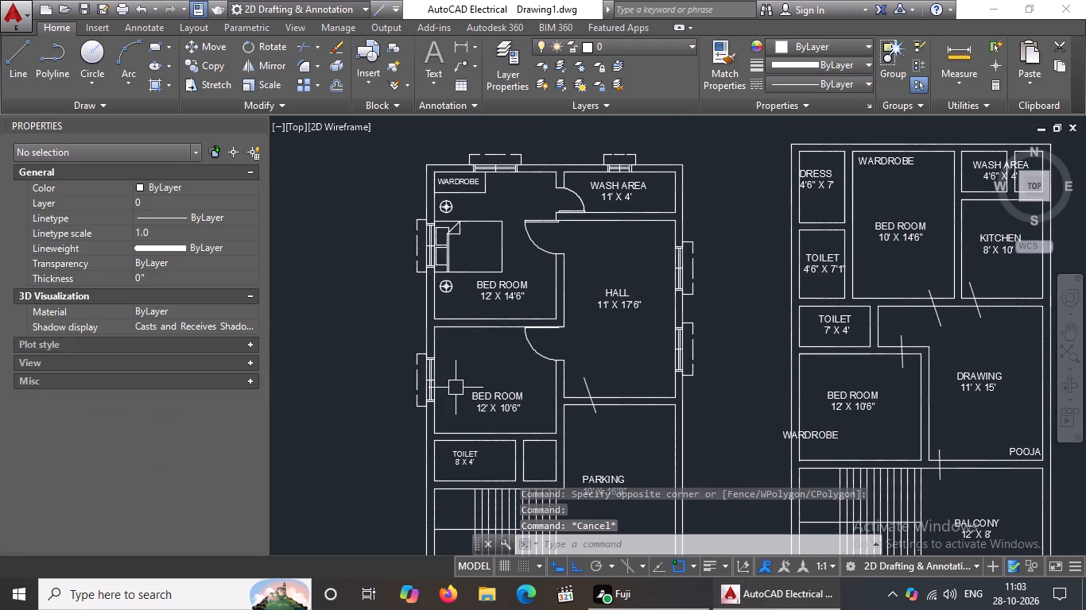
{"action": "left_click", "coordinate": [494, 407]}
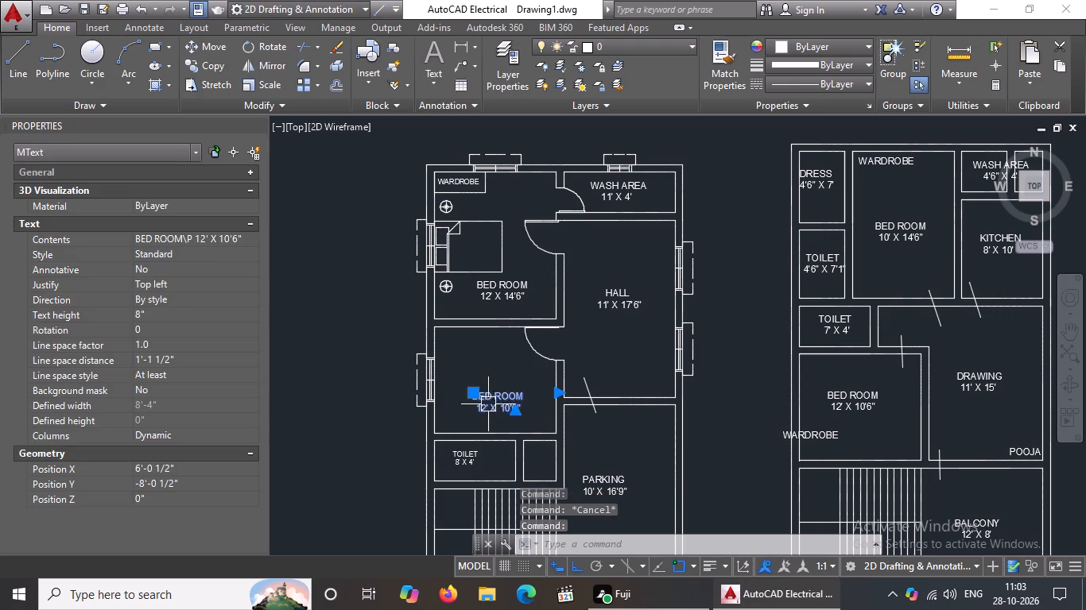
{"action": "left_click", "coordinate": [475, 395]}
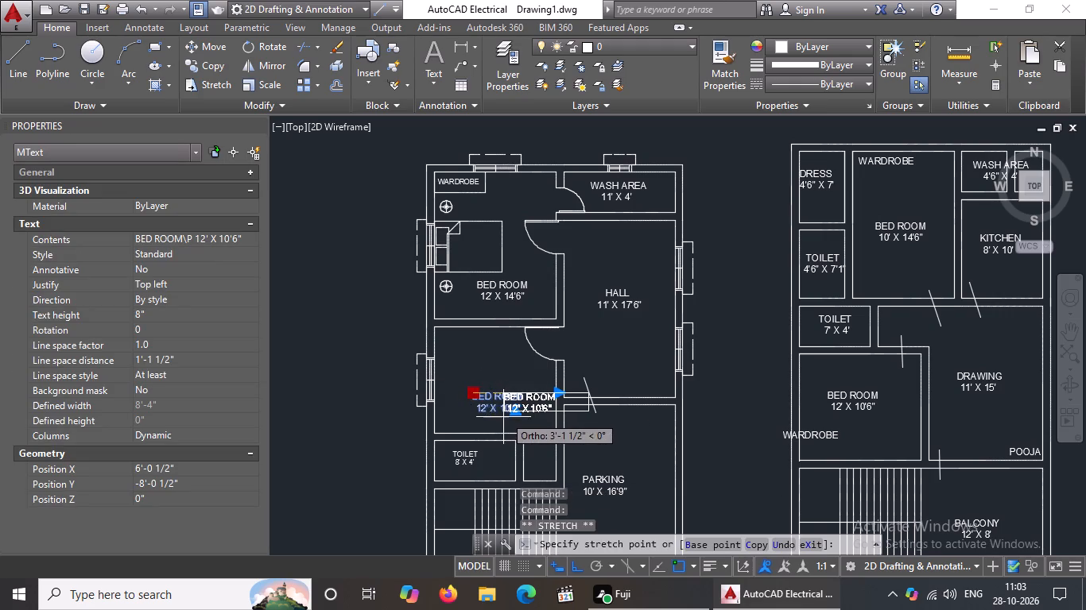
{"action": "left_click", "coordinate": [580, 566]}
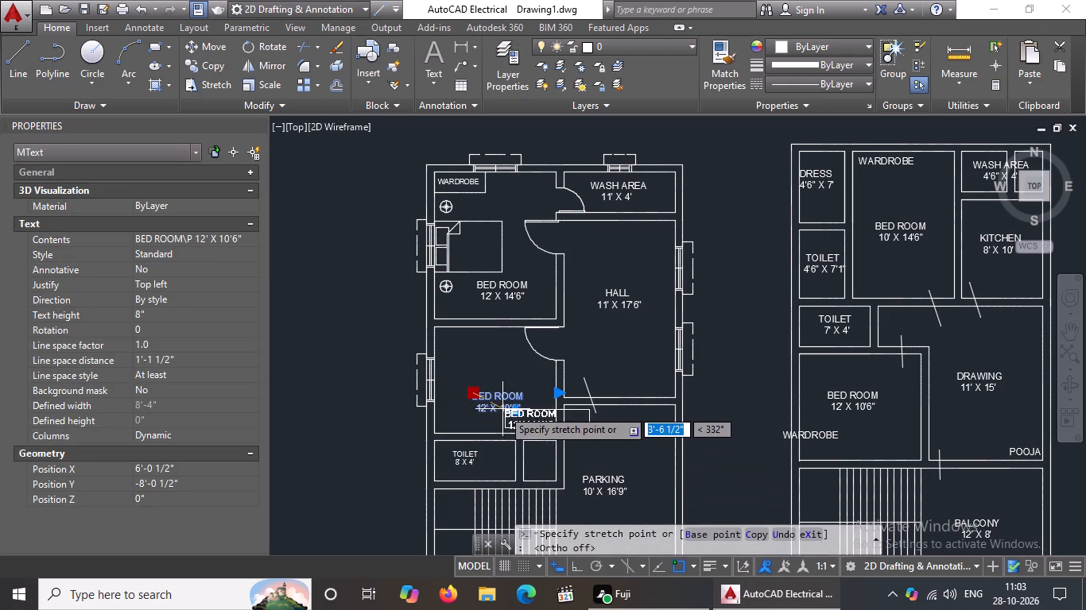
{"action": "left_click", "coordinate": [499, 406]}
{"action": "key", "text": "Escape"}
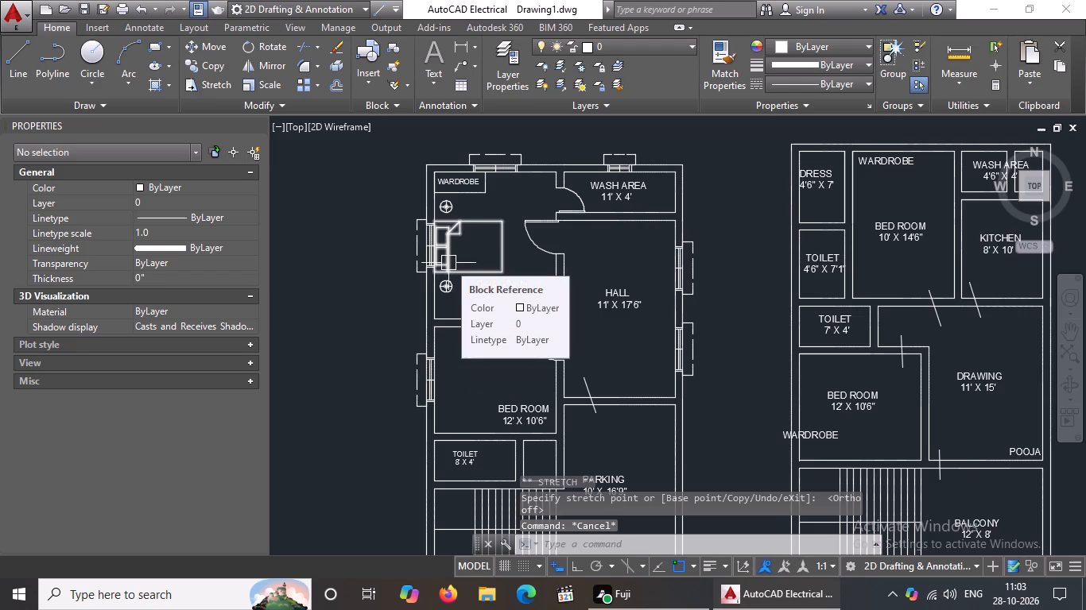
With Ortho on, copy the queen bed block straight south into the 12' X 10'6" bedroom, centred on its west-wall window.
{"action": "scroll", "coordinate": [482, 309], "scroll_direction": "down", "scroll_amount": 1}
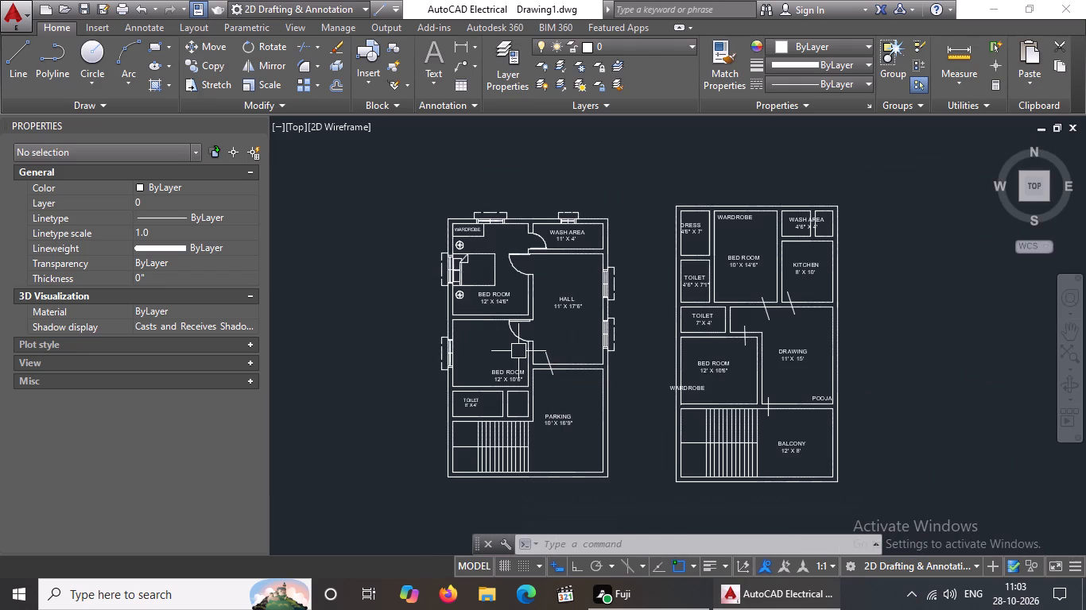
{"action": "scroll", "coordinate": [476, 291], "scroll_direction": "up", "scroll_amount": 1}
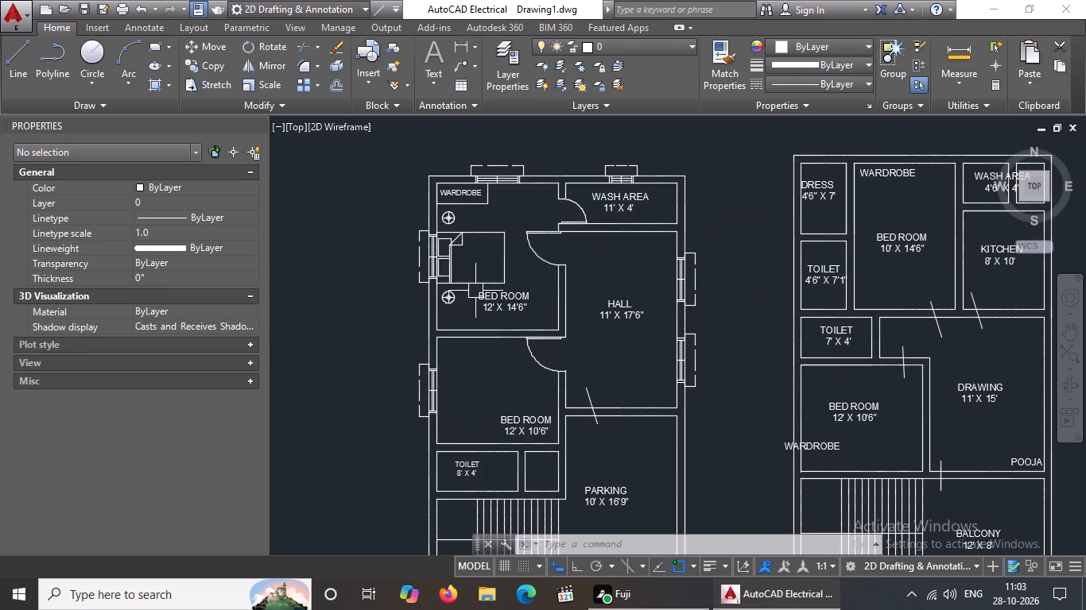
{"action": "left_click", "coordinate": [447, 265]}
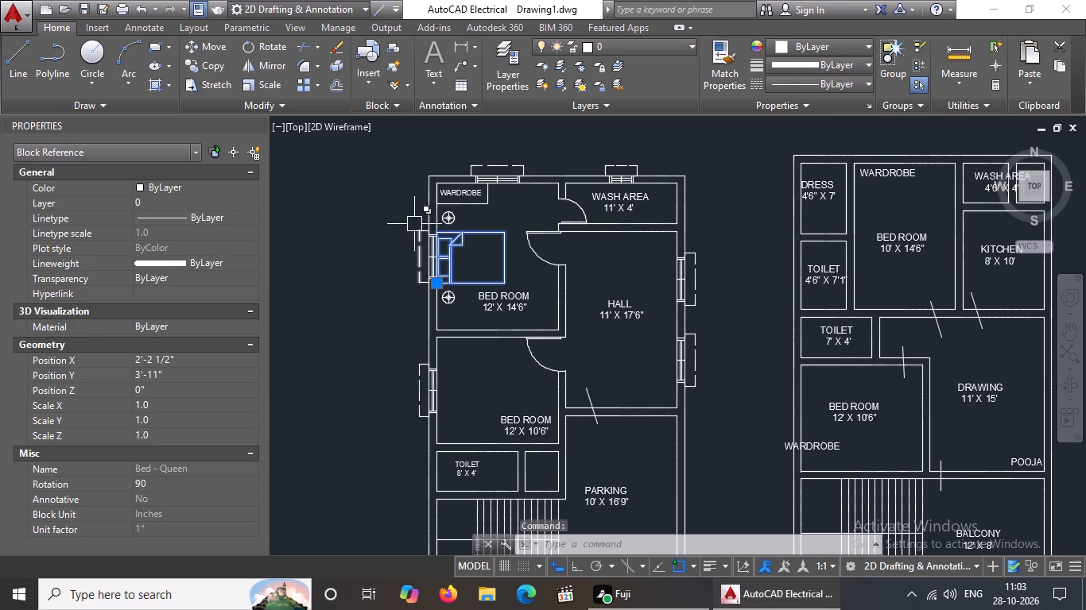
{"action": "left_click", "coordinate": [207, 68]}
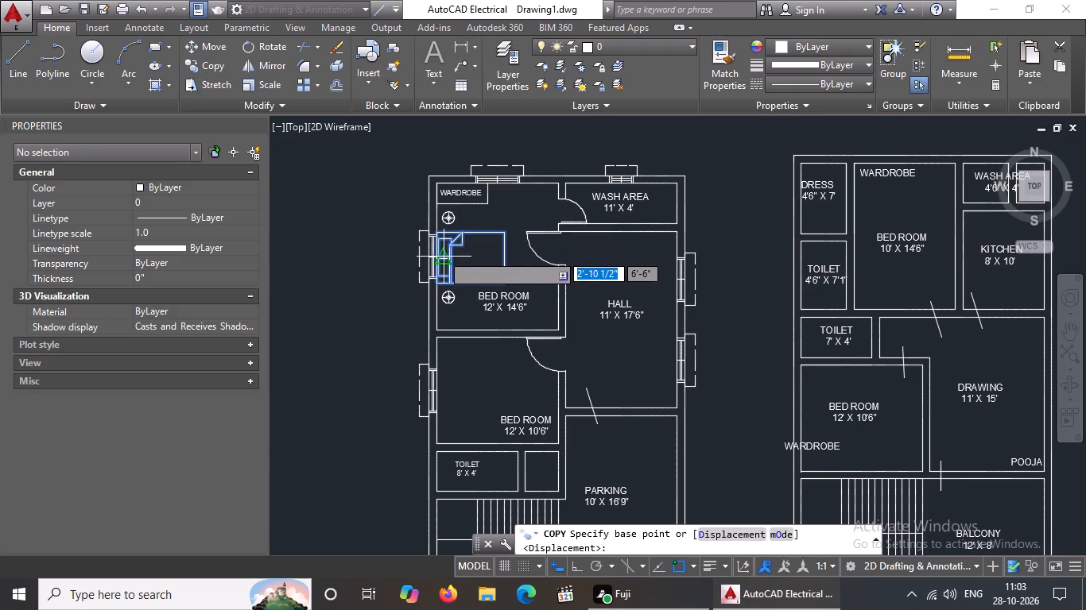
{"action": "scroll", "coordinate": [431, 256], "scroll_direction": "up", "scroll_amount": 3}
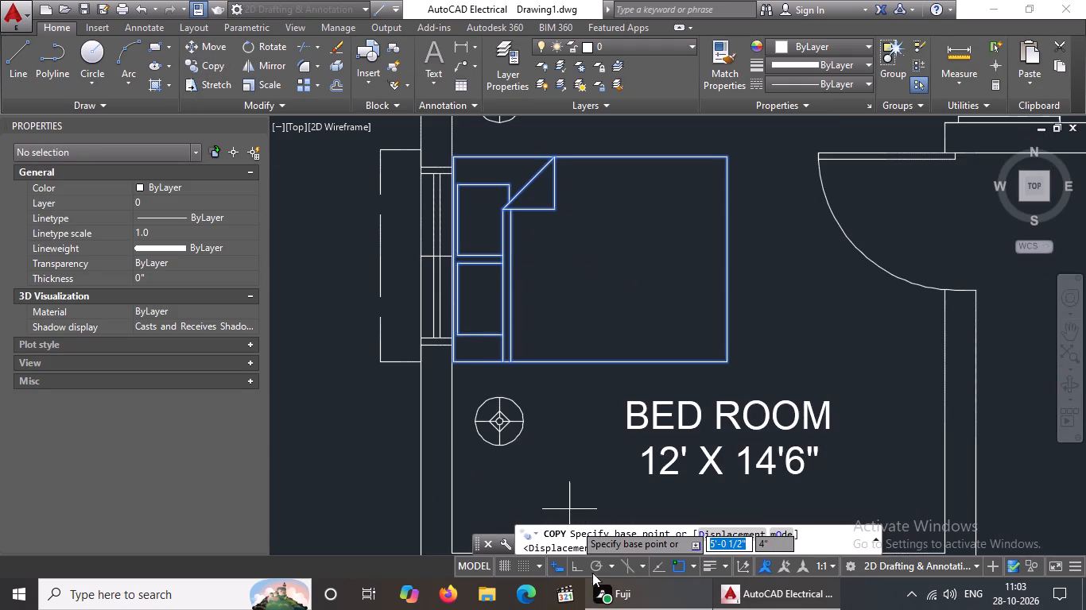
{"action": "left_click", "coordinate": [584, 565]}
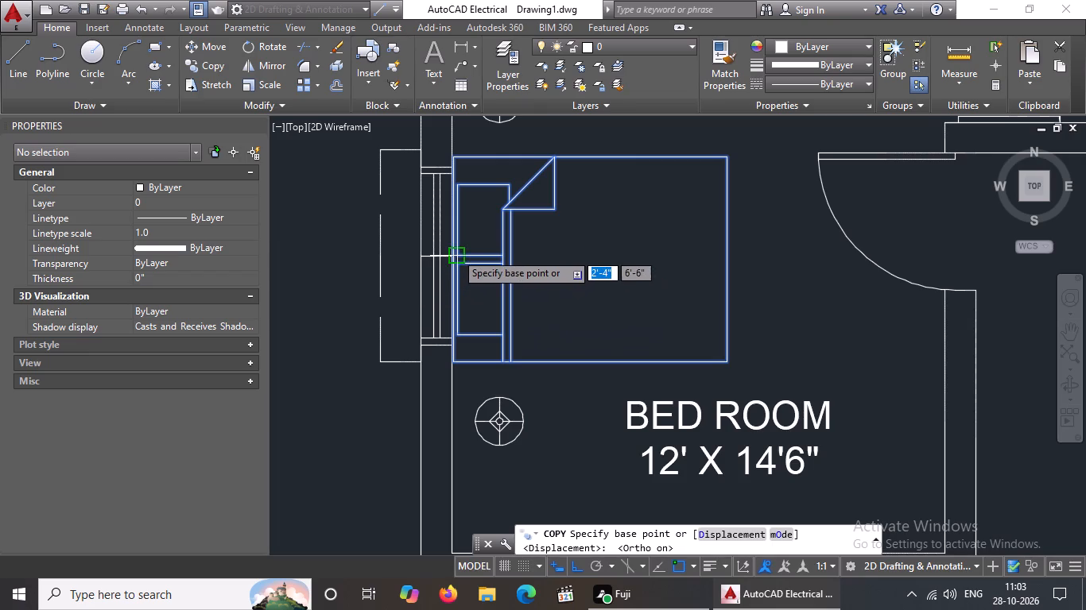
{"action": "left_click", "coordinate": [448, 257]}
{"action": "scroll", "coordinate": [450, 299], "scroll_direction": "down", "scroll_amount": 2}
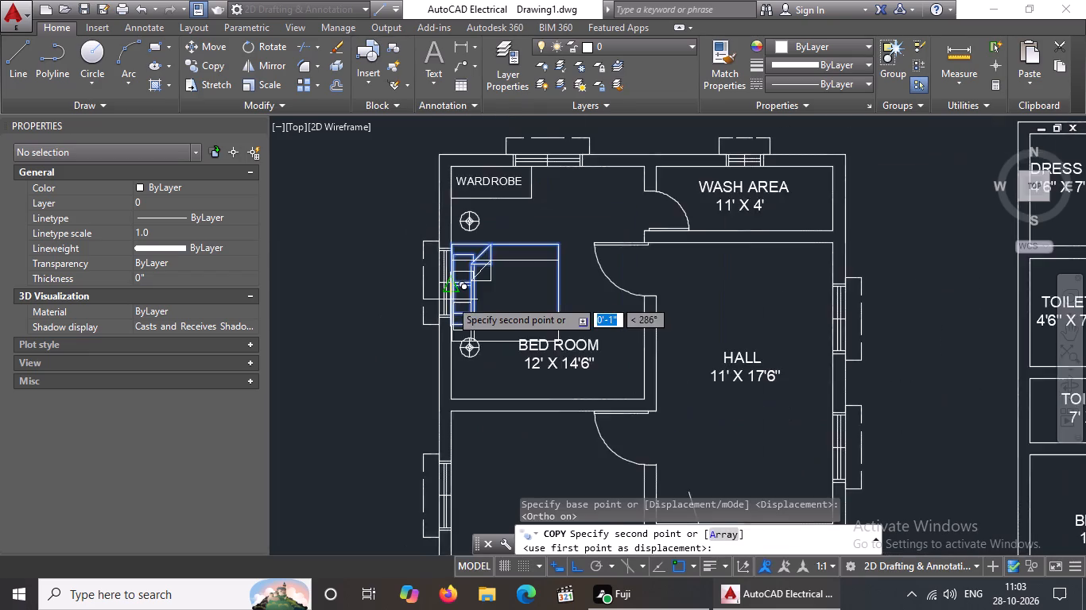
{"action": "scroll", "coordinate": [450, 299], "scroll_direction": "down", "scroll_amount": 2}
{"action": "scroll", "coordinate": [460, 387], "scroll_direction": "up", "scroll_amount": 5}
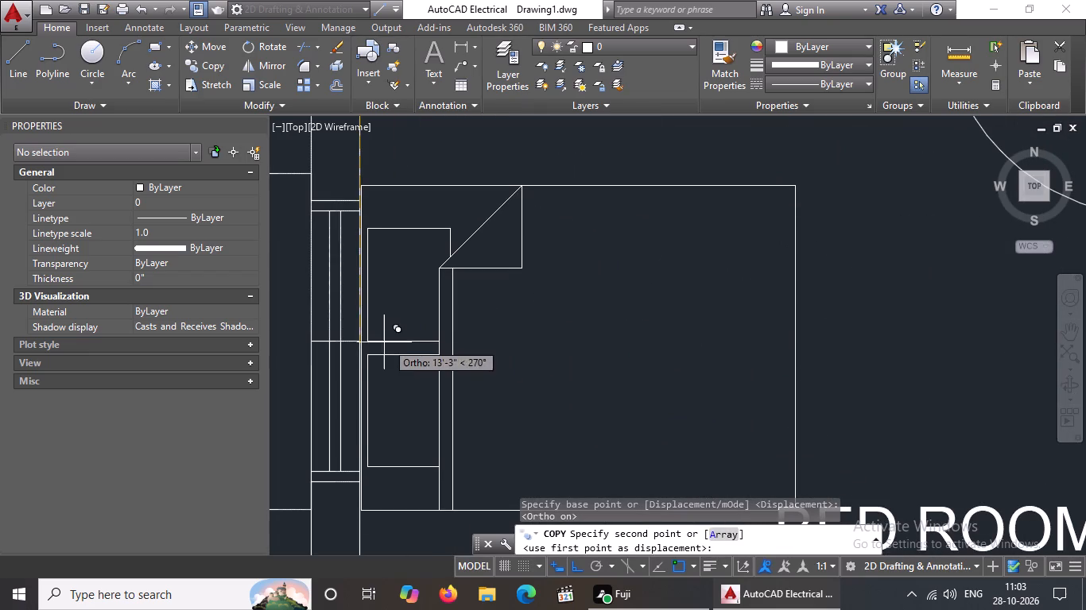
{"action": "left_click", "coordinate": [360, 338]}
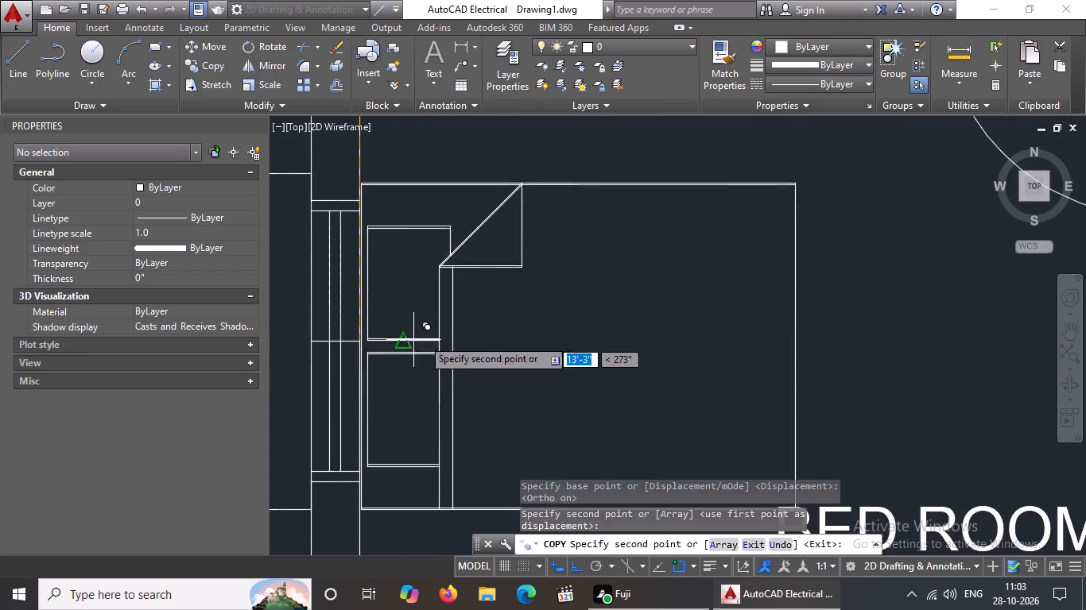
{"action": "scroll", "coordinate": [444, 331], "scroll_direction": "down", "scroll_amount": 3}
{"action": "key", "text": "Escape"}
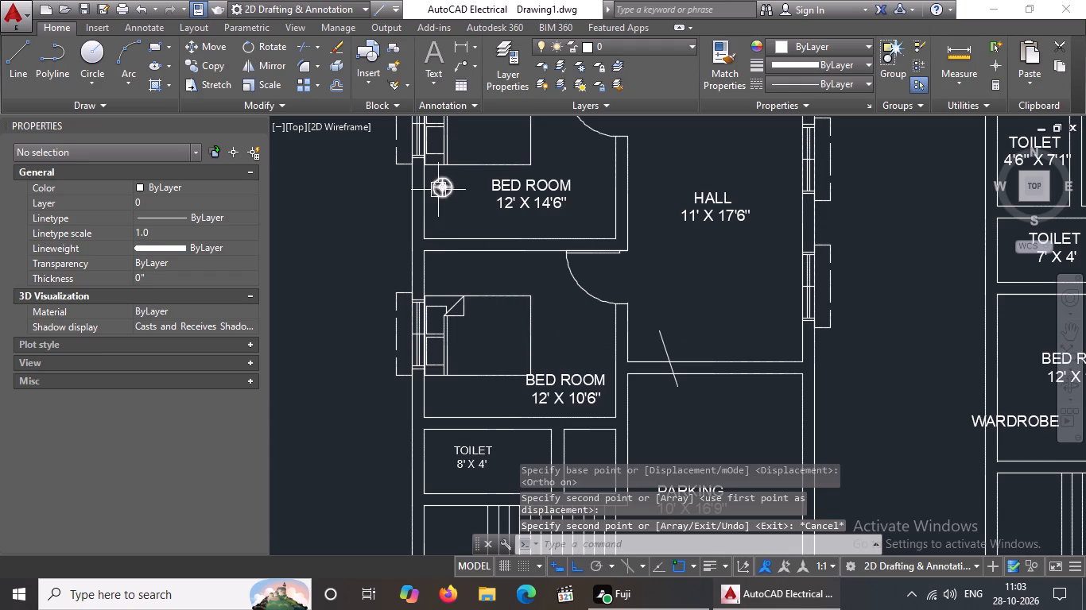
Copy the table lamp south of the 12' X 14'6" bedroom's bed straight down into the 12' X 10'6" bedroom, once on each side of its bed.
{"action": "left_click", "coordinate": [444, 186]}
{"action": "left_click", "coordinate": [211, 63]}
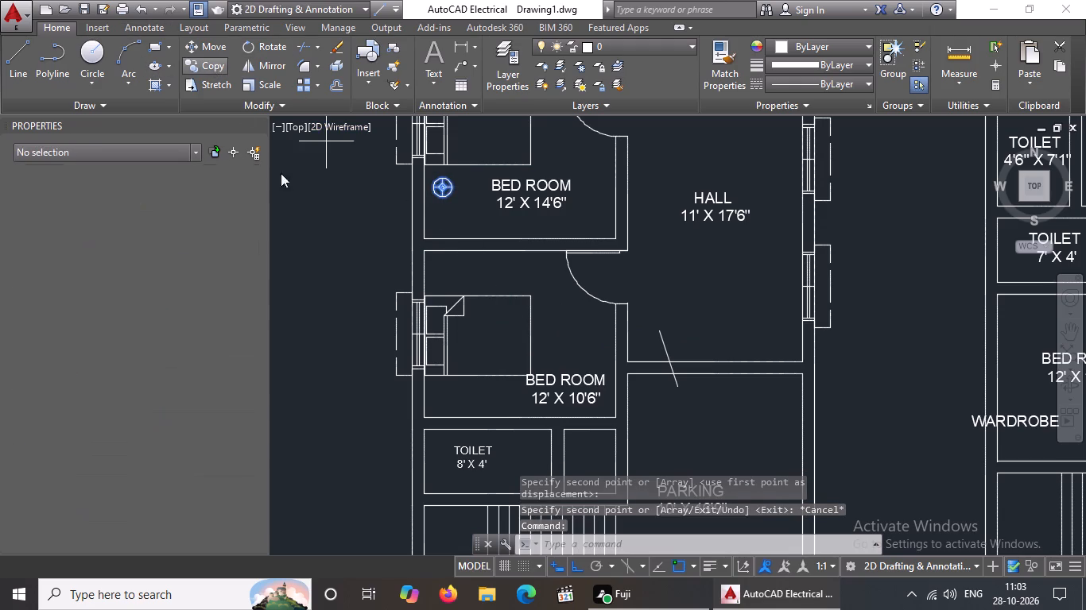
{"action": "left_click", "coordinate": [440, 183]}
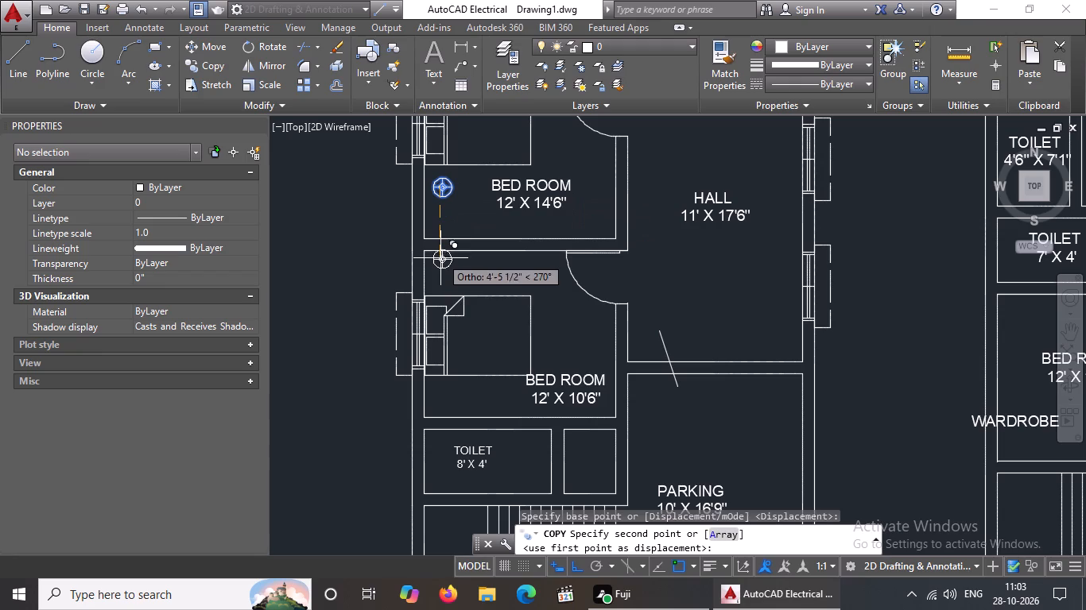
{"action": "left_click", "coordinate": [439, 271]}
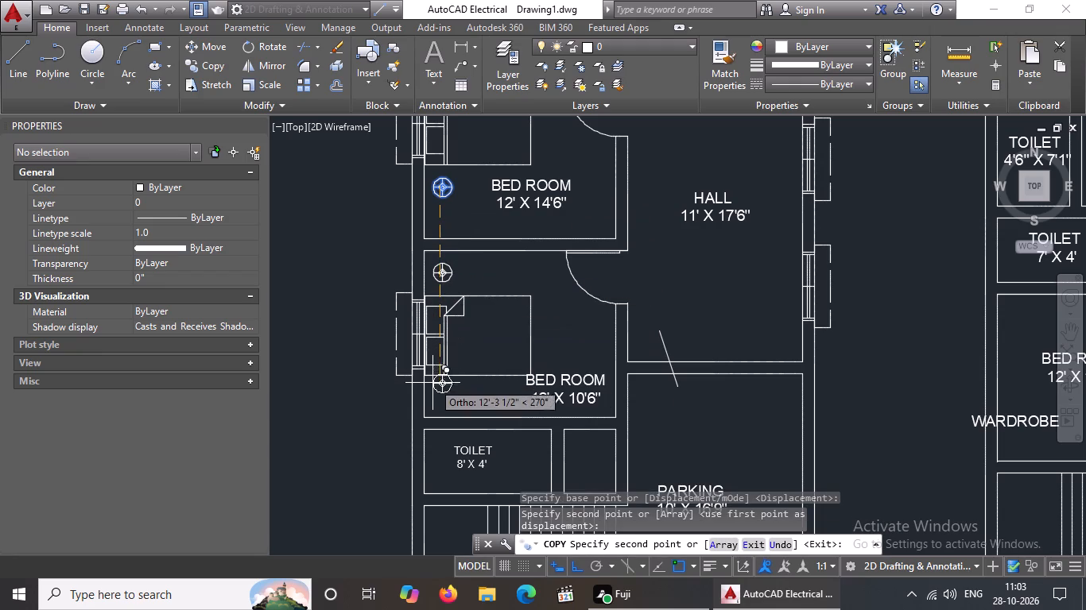
{"action": "left_click", "coordinate": [431, 397]}
{"action": "key", "text": "Escape"}
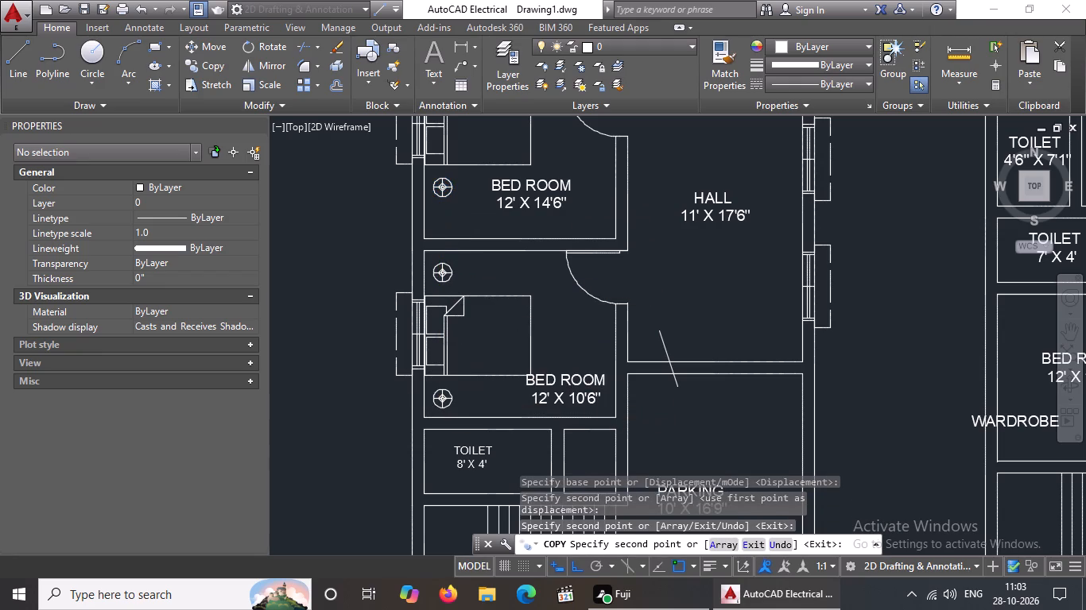
Open DesignCenter and browse its sample DesignCenter folder to the blocks of House Designer.dwg.
{"action": "scroll", "coordinate": [554, 383], "scroll_direction": "down", "scroll_amount": 2}
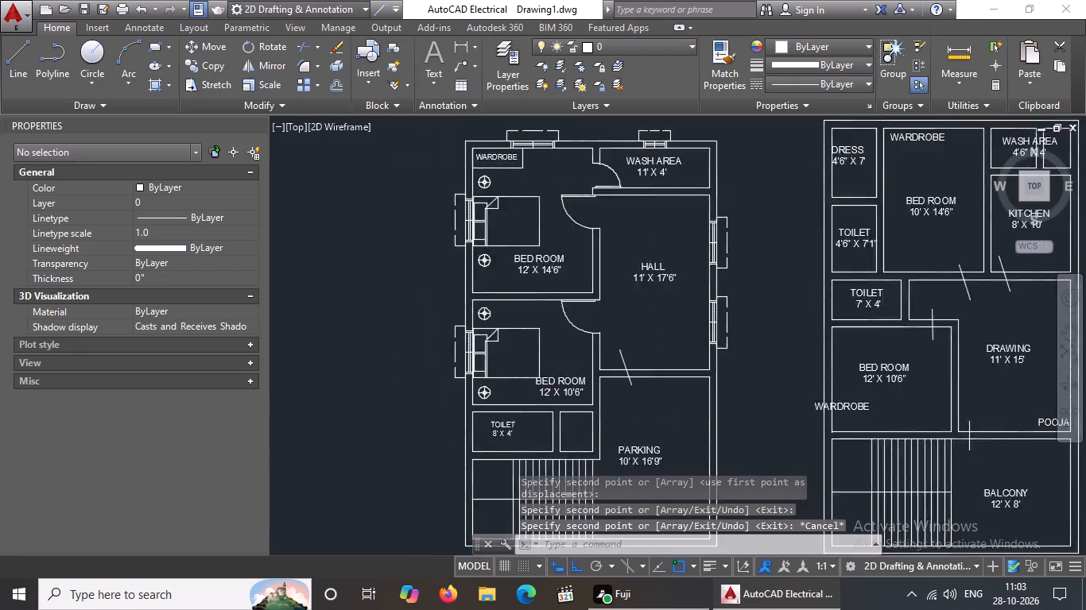
{"action": "scroll", "coordinate": [554, 383], "scroll_direction": "down", "scroll_amount": 1}
{"action": "scroll", "coordinate": [573, 376], "scroll_direction": "up", "scroll_amount": 3}
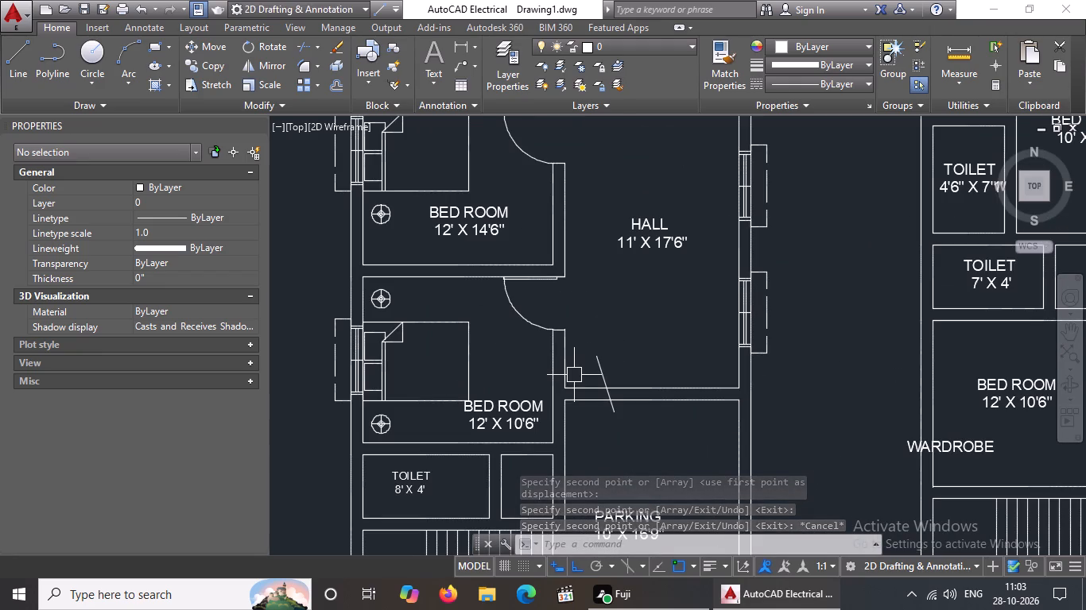
{"action": "scroll", "coordinate": [586, 354], "scroll_direction": "down", "scroll_amount": 2}
{"action": "scroll", "coordinate": [607, 241], "scroll_direction": "up", "scroll_amount": 4}
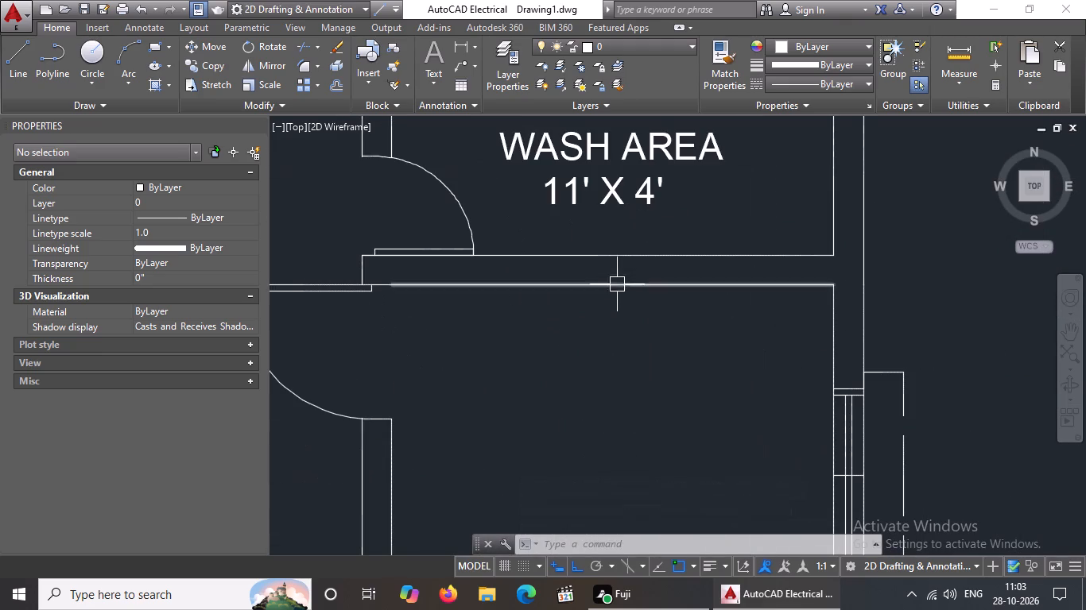
{"action": "key", "text": "Escape"}
{"action": "type", "text": "DC"}
{"action": "key", "text": "space"}
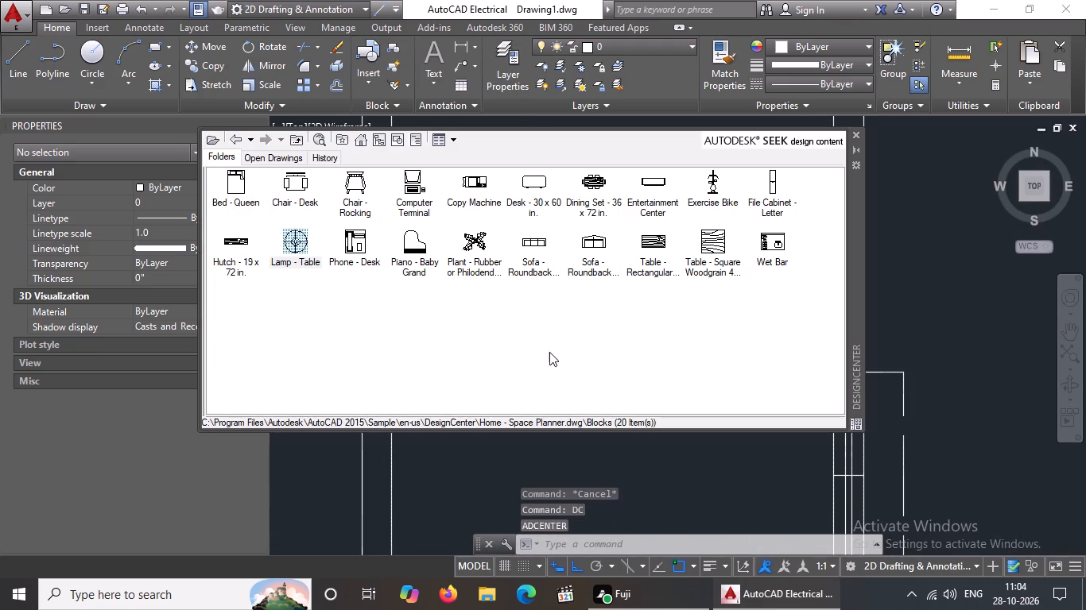
{"action": "left_click", "coordinate": [364, 137]}
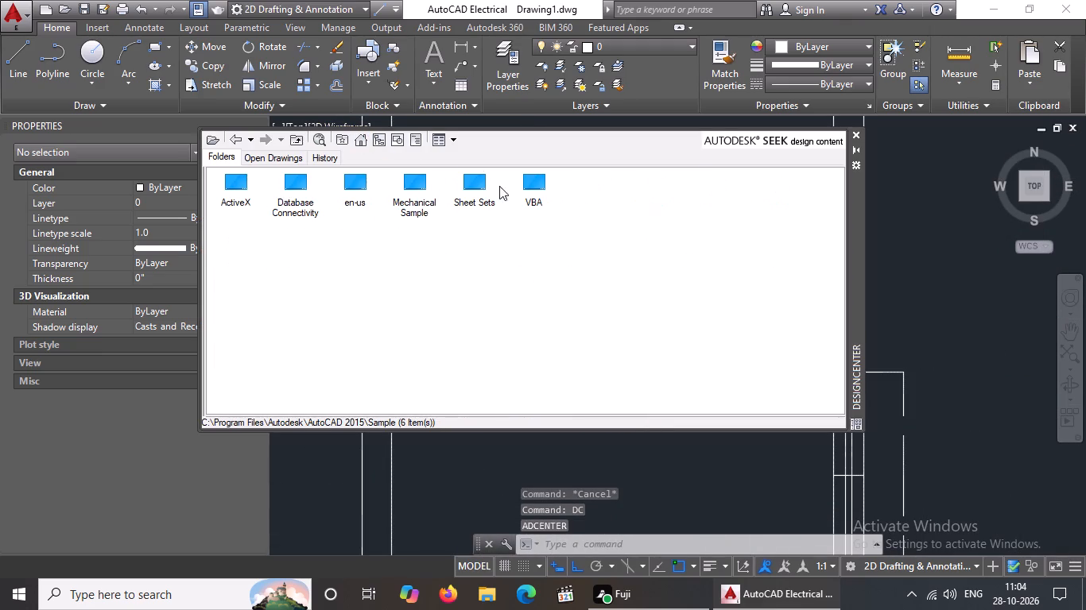
{"action": "double_click", "coordinate": [355, 192]}
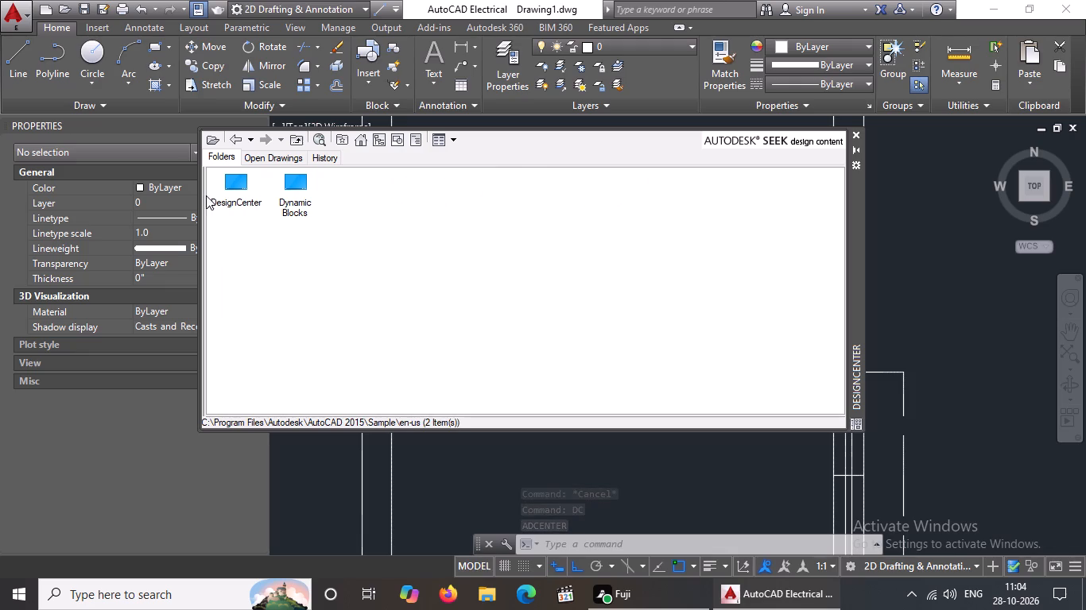
{"action": "left_click_drag", "start_coordinate": [219, 187], "coordinate": [229, 198]}
{"action": "left_click", "coordinate": [229, 198]}
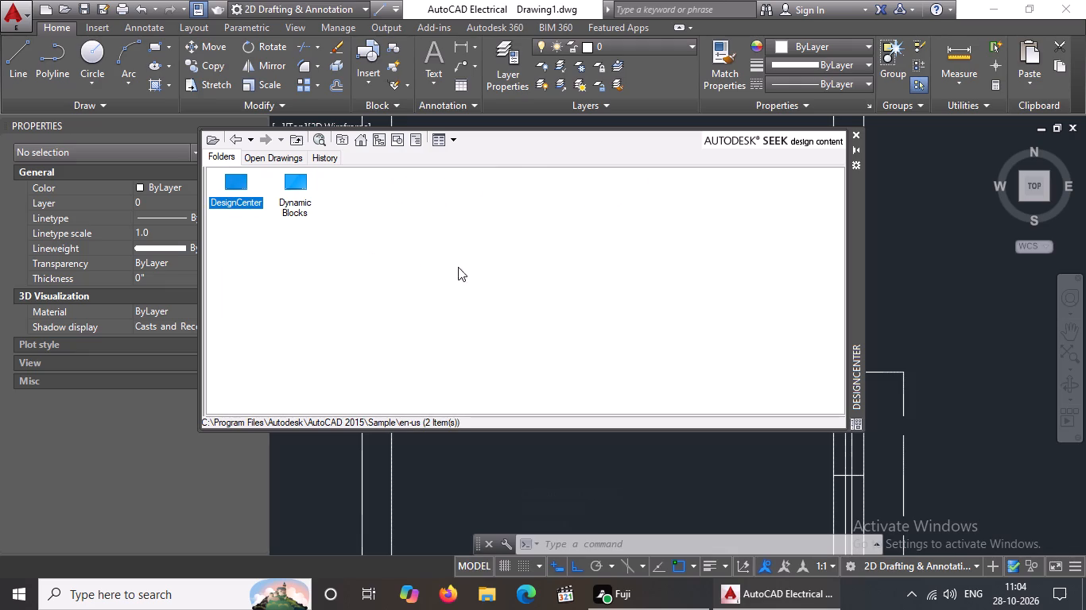
{"action": "double_click", "coordinate": [240, 203]}
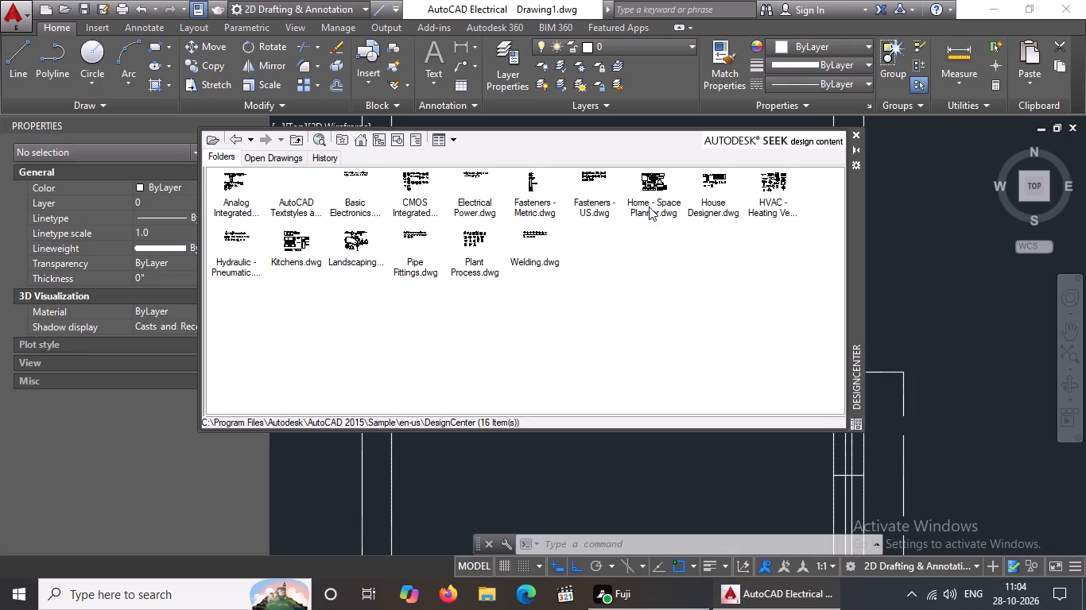
{"action": "double_click", "coordinate": [708, 191]}
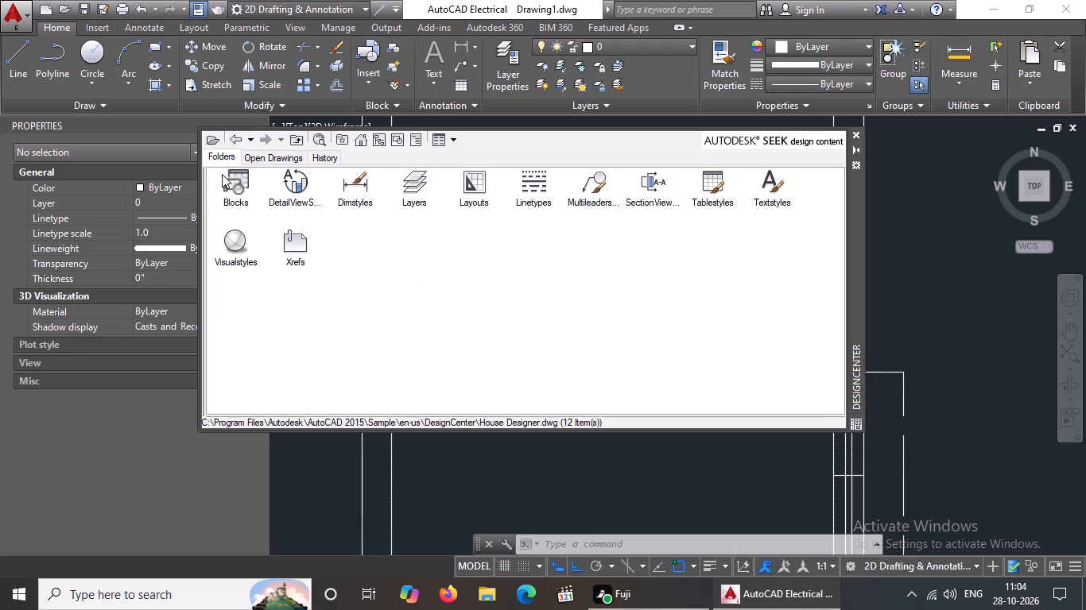
{"action": "double_click", "coordinate": [240, 189]}
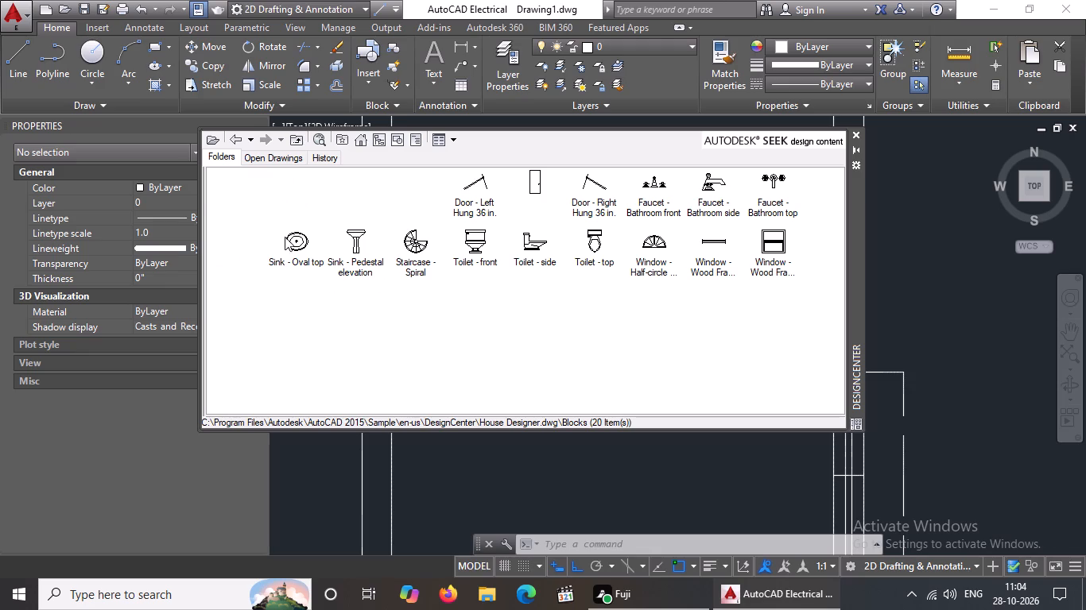
Insert the Sink - Oval top, Faucet - Bathroom top, Toilet - top and Bath Tub - 26 x 60 in. blocks in the hall, then close DesignCenter.
{"action": "left_click_drag", "start_coordinate": [285, 237], "coordinate": [564, 458]}
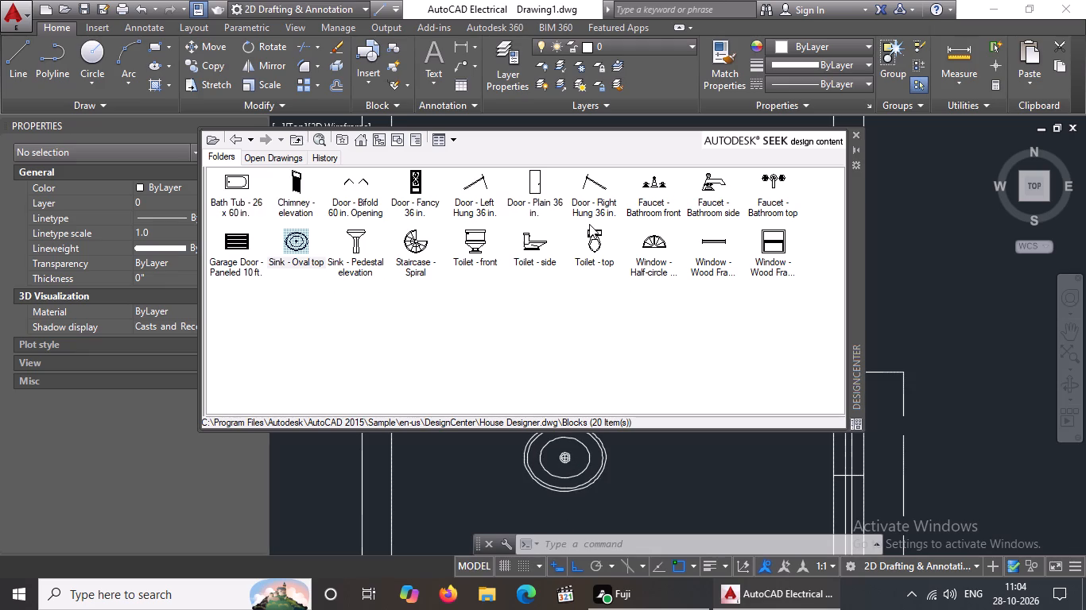
{"action": "left_click_drag", "start_coordinate": [782, 177], "coordinate": [650, 464]}
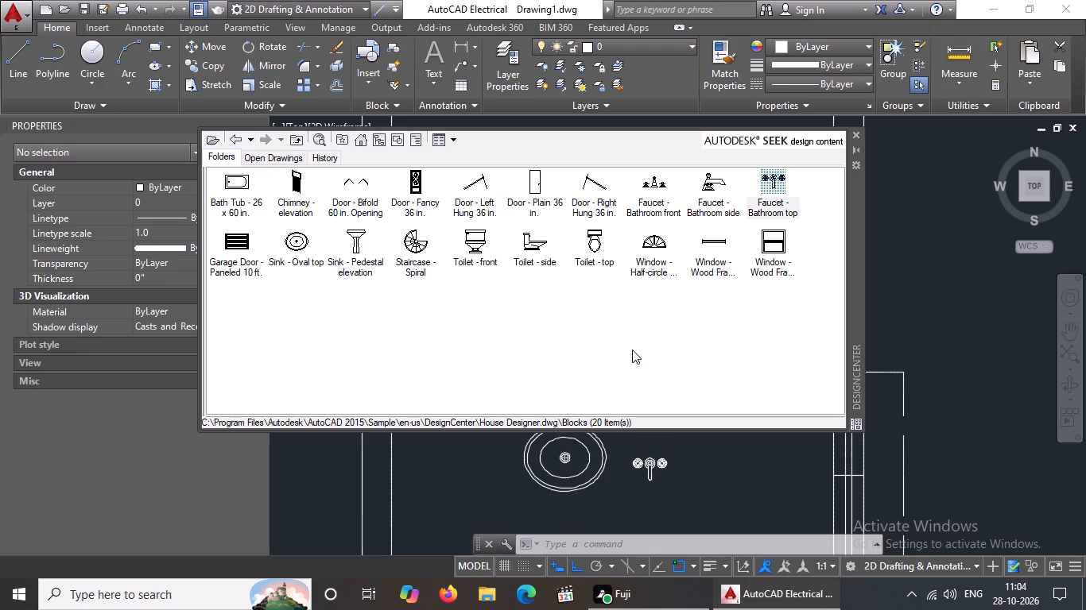
{"action": "left_click_drag", "start_coordinate": [582, 215], "coordinate": [620, 319]}
{"action": "left_click_drag", "start_coordinate": [595, 234], "coordinate": [625, 374]}
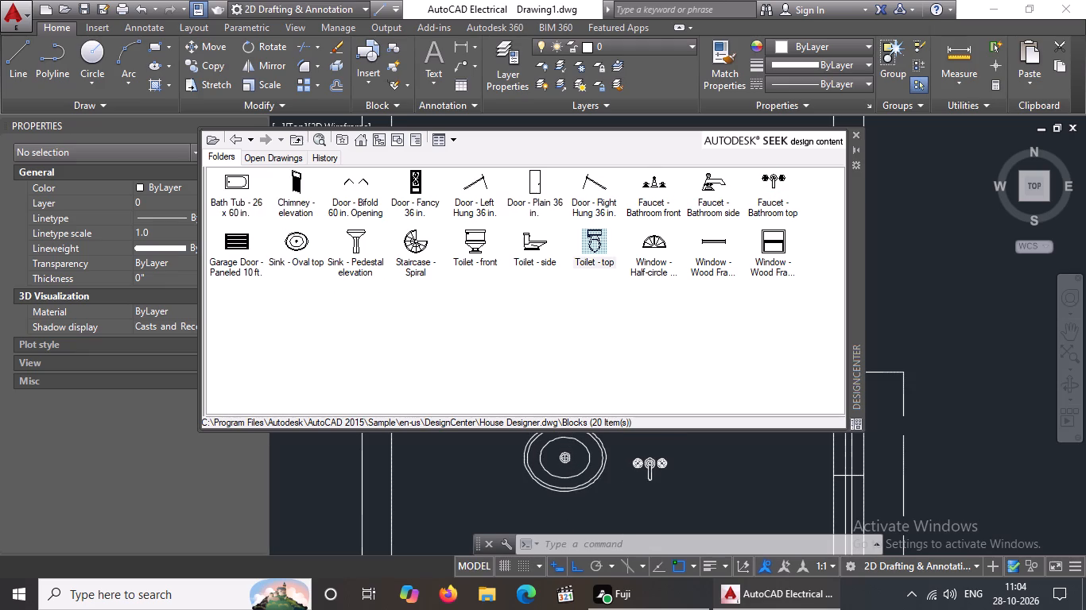
{"action": "left_click_drag", "start_coordinate": [625, 374], "coordinate": [712, 512]}
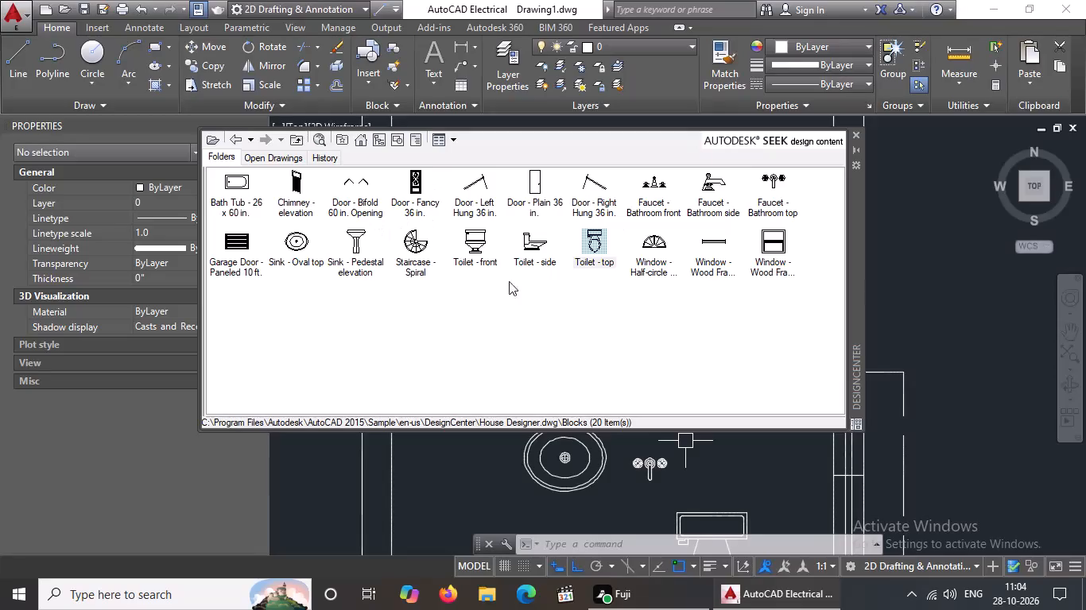
{"action": "left_click_drag", "start_coordinate": [235, 186], "coordinate": [401, 481]}
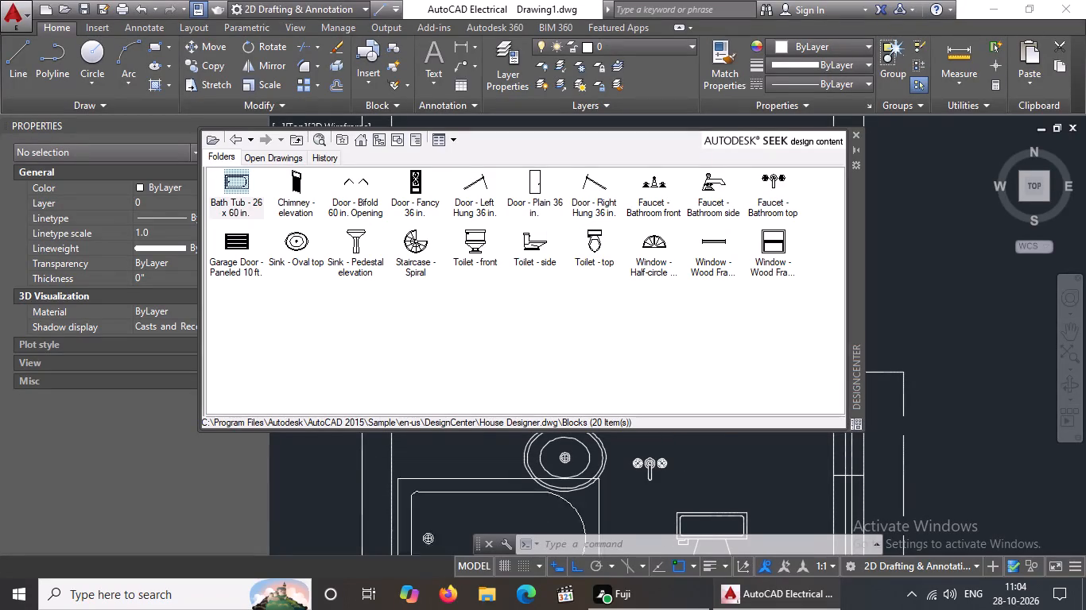
{"action": "left_click_drag", "start_coordinate": [401, 481], "coordinate": [461, 492]}
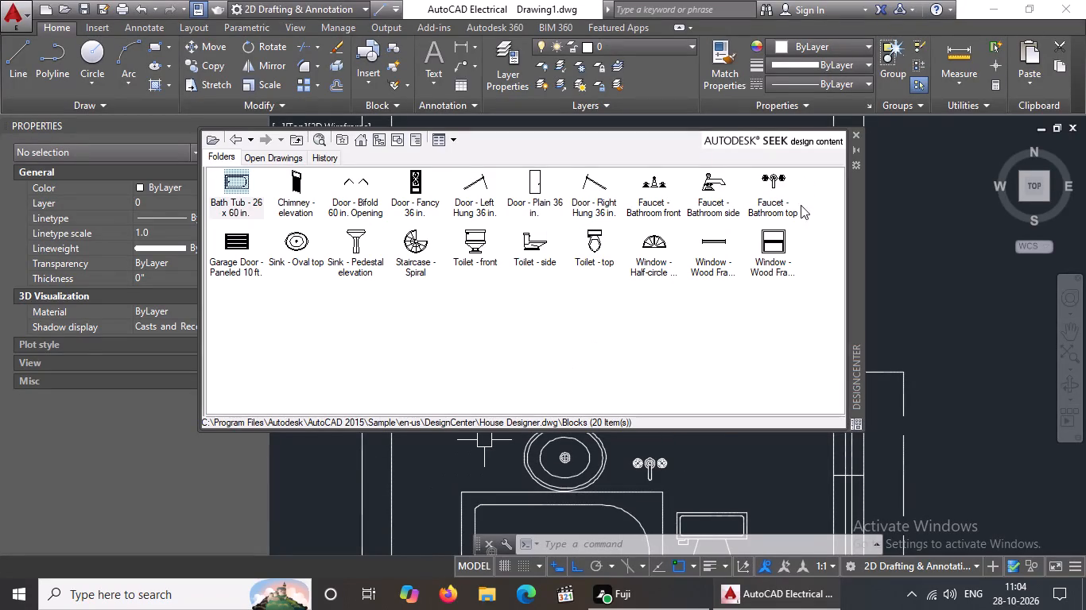
{"action": "left_click", "coordinate": [857, 135]}
Scale the bathtub block down to about 0.9 from its south-west corner.
{"action": "scroll", "coordinate": [638, 210], "scroll_direction": "down", "scroll_amount": 3}
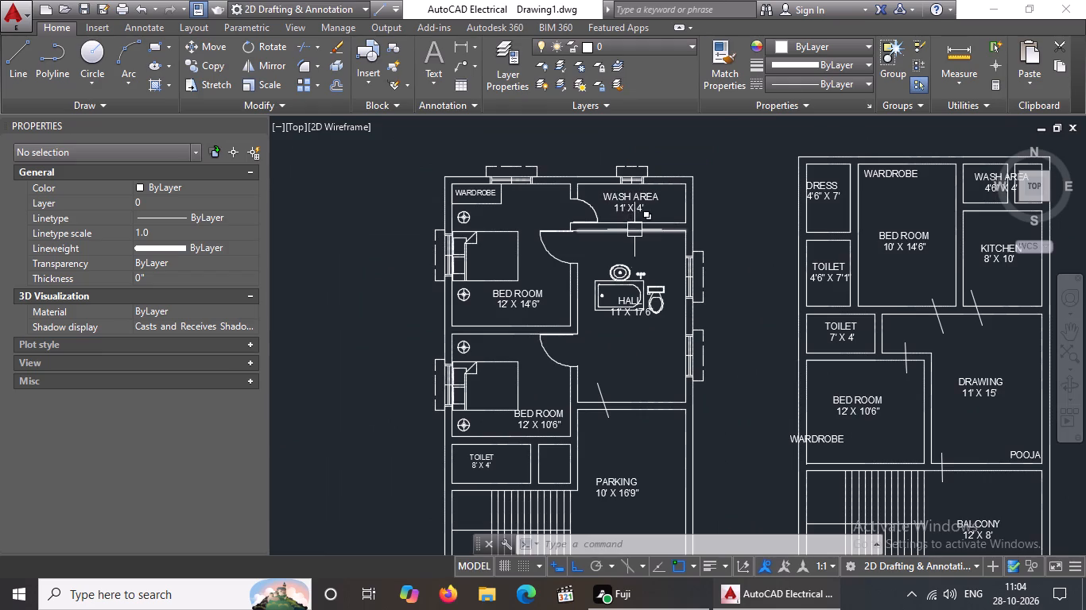
{"action": "scroll", "coordinate": [628, 249], "scroll_direction": "up", "scroll_amount": 2}
{"action": "left_click", "coordinate": [549, 367]}
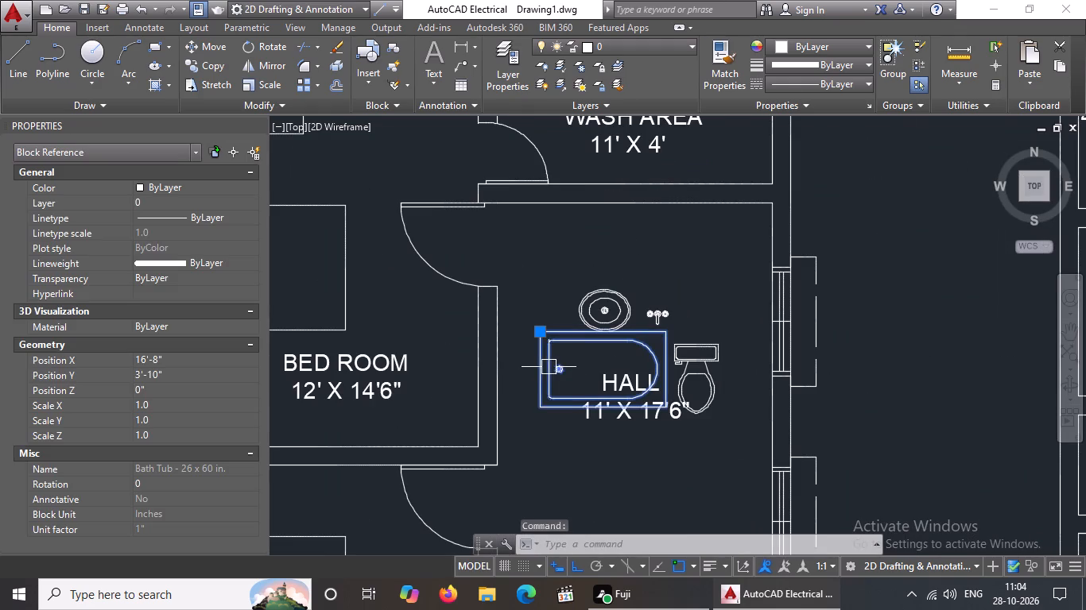
{"action": "key", "text": "s"}
{"action": "key", "text": "c"}
{"action": "key", "text": "space"}
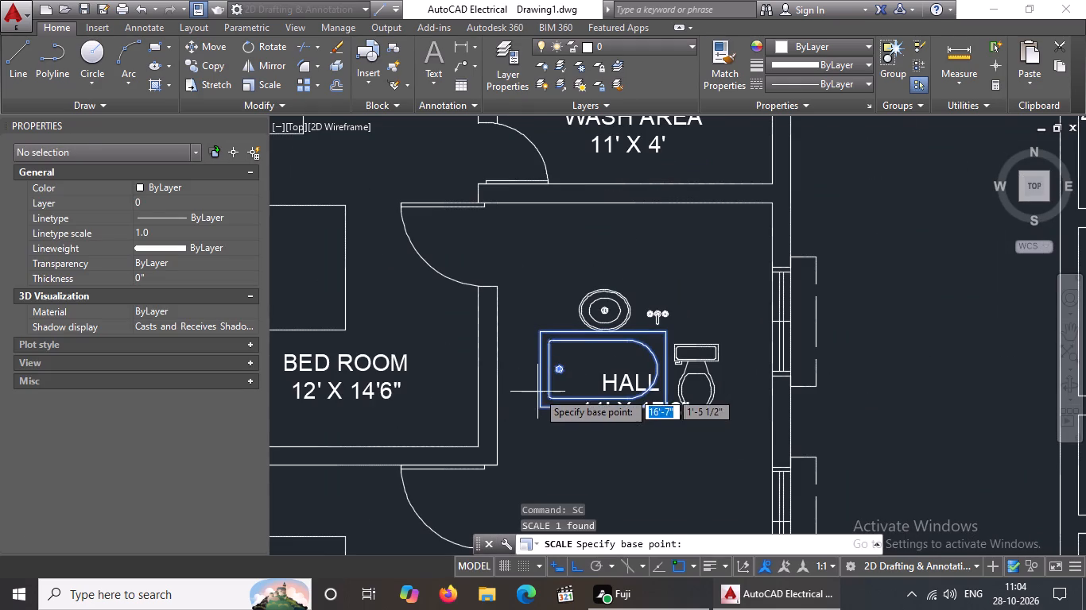
{"action": "left_click", "coordinate": [543, 408]}
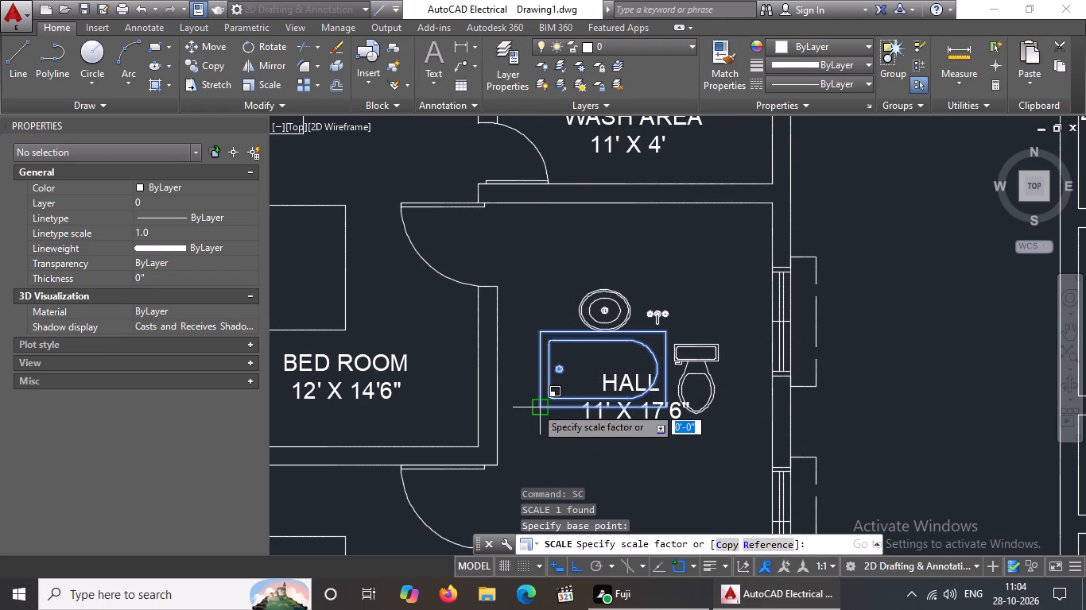
{"action": "scroll", "coordinate": [535, 407], "scroll_direction": "up", "scroll_amount": 4}
{"action": "scroll", "coordinate": [550, 398], "scroll_direction": "down", "scroll_amount": 2}
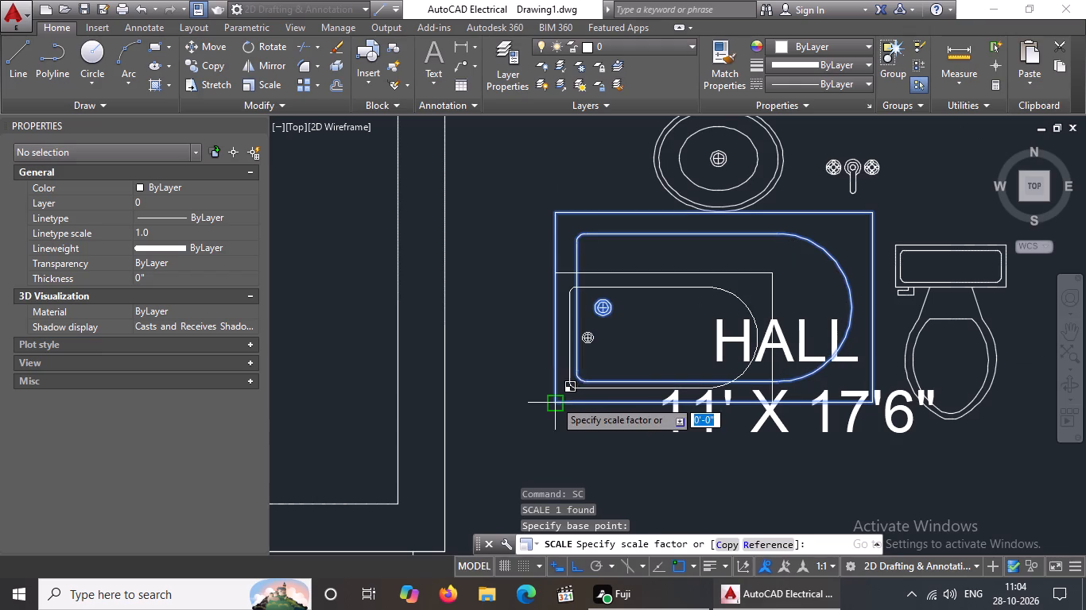
{"action": "left_click", "coordinate": [550, 400]}
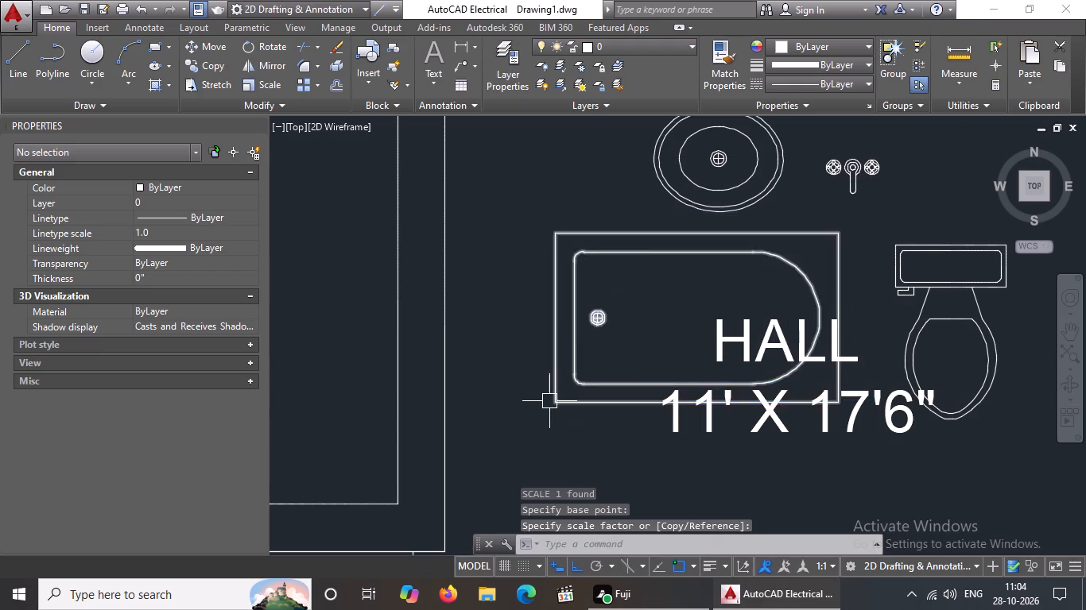
Move the WASH AREA 11' X 4' label about 3'-5" straight south, out of the wash area.
{"action": "scroll", "coordinate": [549, 401], "scroll_direction": "down", "scroll_amount": 5}
{"action": "scroll", "coordinate": [608, 230], "scroll_direction": "up", "scroll_amount": 2}
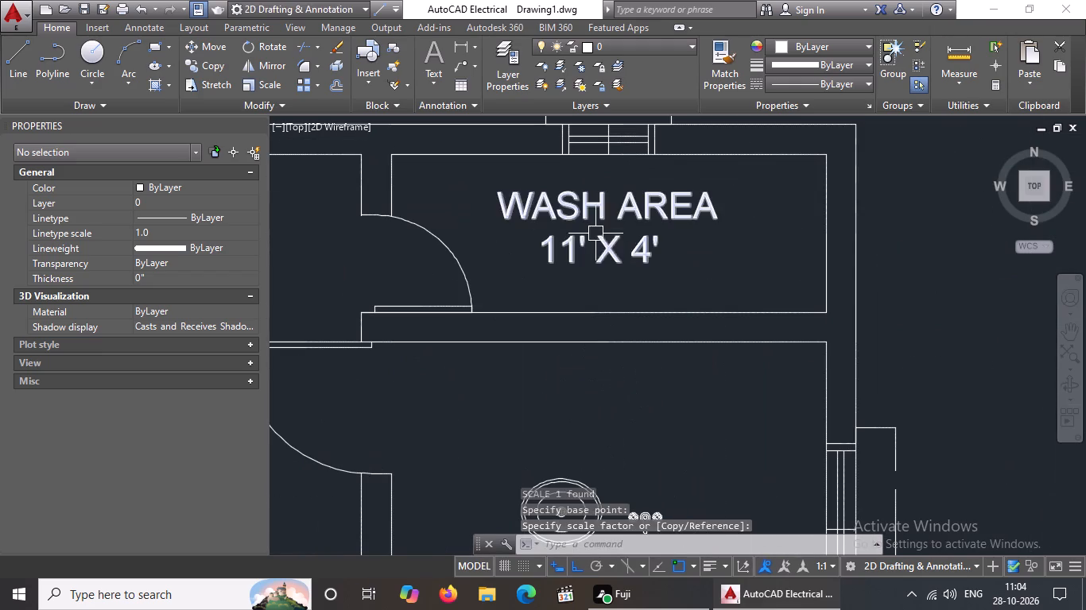
{"action": "left_click", "coordinate": [594, 234]}
{"action": "left_click", "coordinate": [498, 197]}
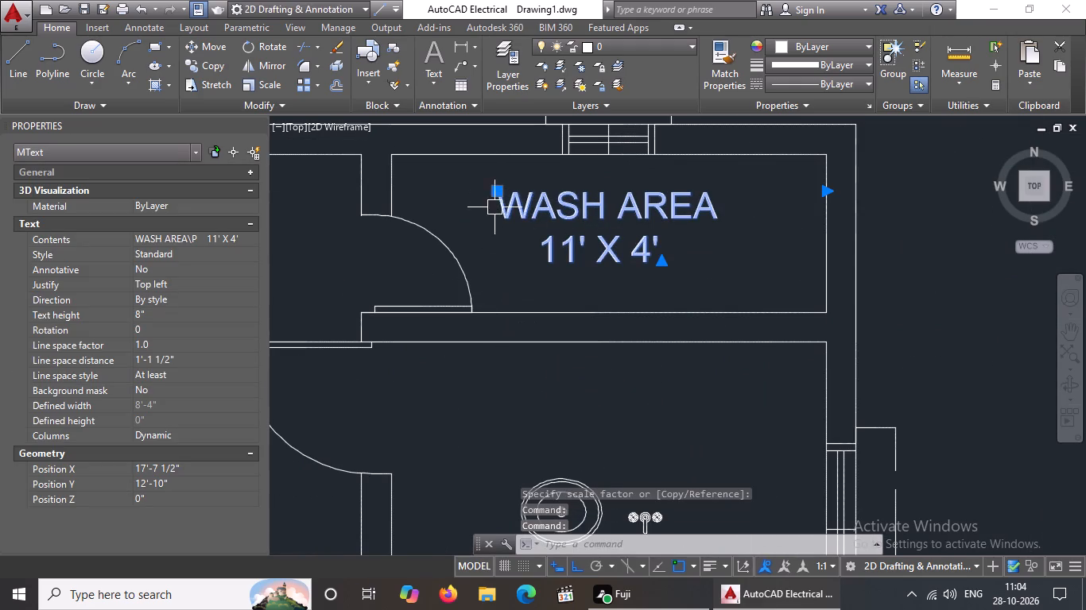
{"action": "left_click", "coordinate": [501, 191]}
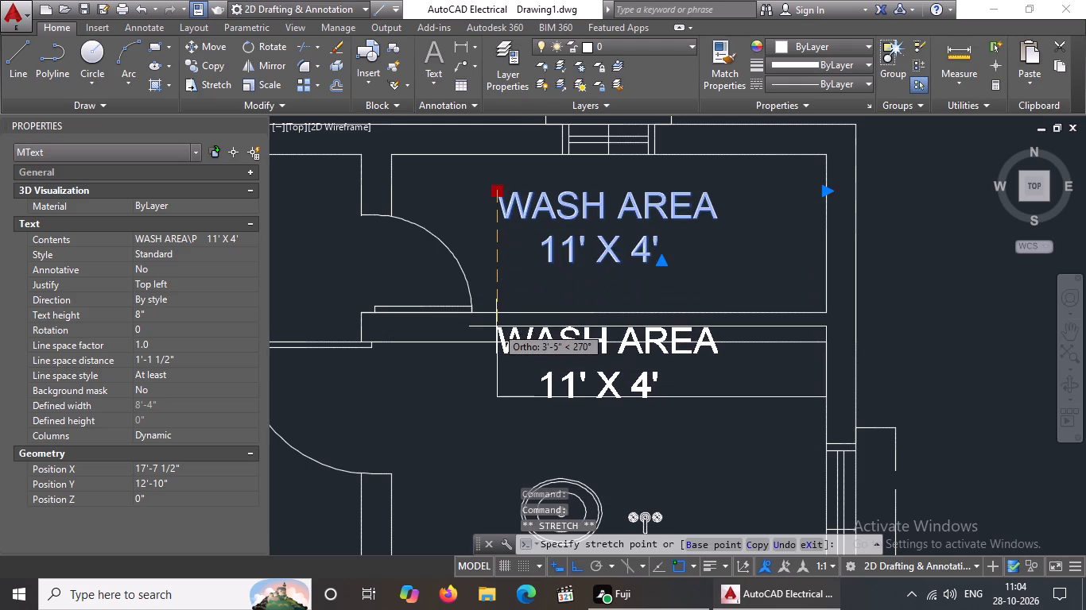
{"action": "left_click", "coordinate": [496, 326]}
With Ortho off, move the bathtub from the hall into the wash area, its north edge against the north wall below the window.
{"action": "scroll", "coordinate": [522, 290], "scroll_direction": "down", "scroll_amount": 2}
{"action": "left_click", "coordinate": [502, 422]}
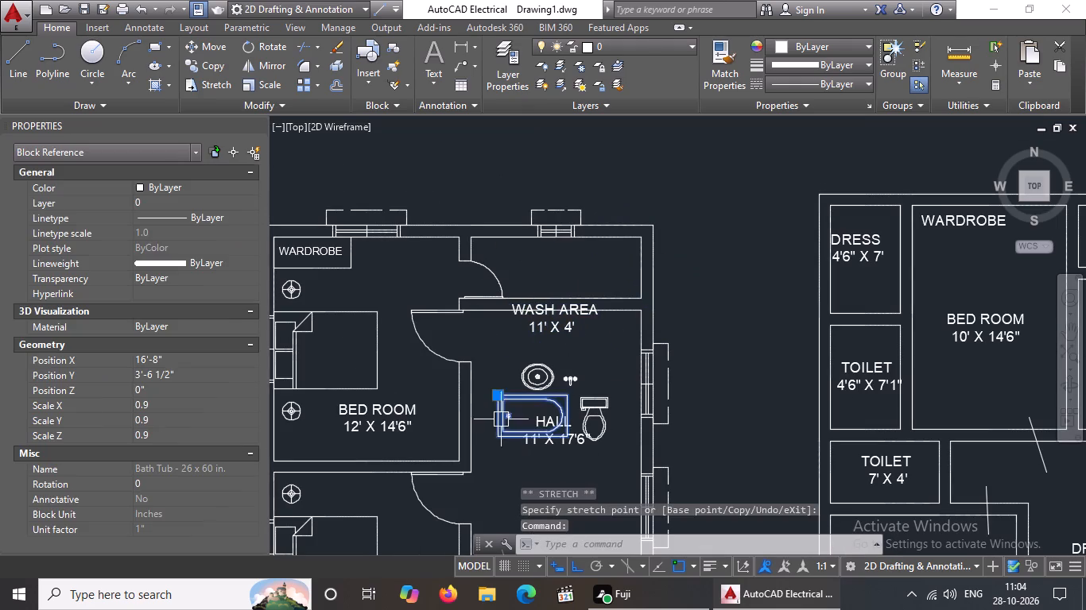
{"action": "left_click", "coordinate": [499, 395]}
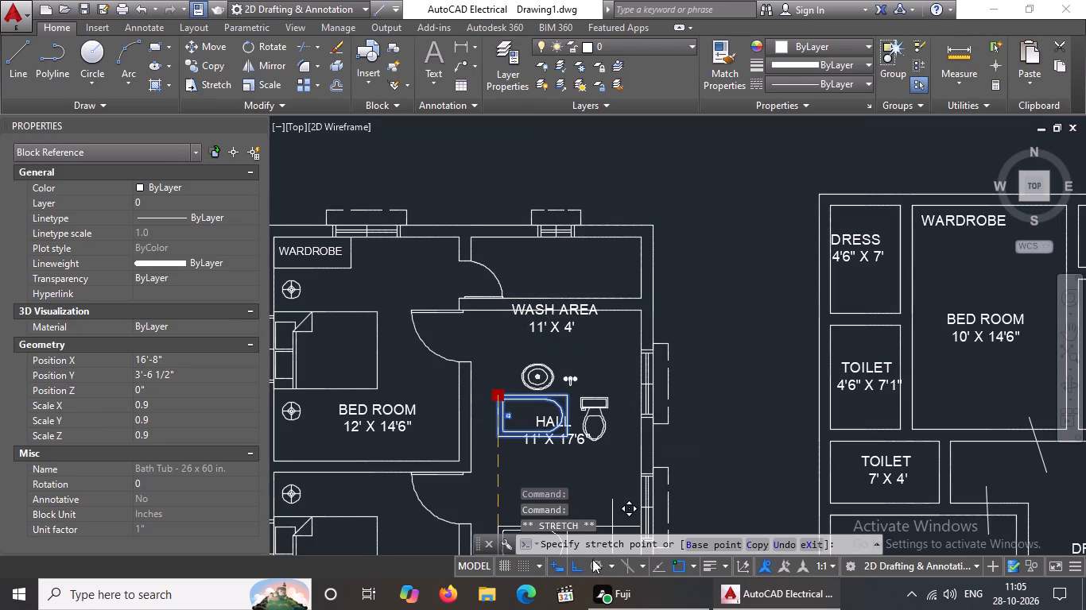
{"action": "left_click", "coordinate": [576, 565]}
{"action": "scroll", "coordinate": [500, 264], "scroll_direction": "up", "scroll_amount": 3}
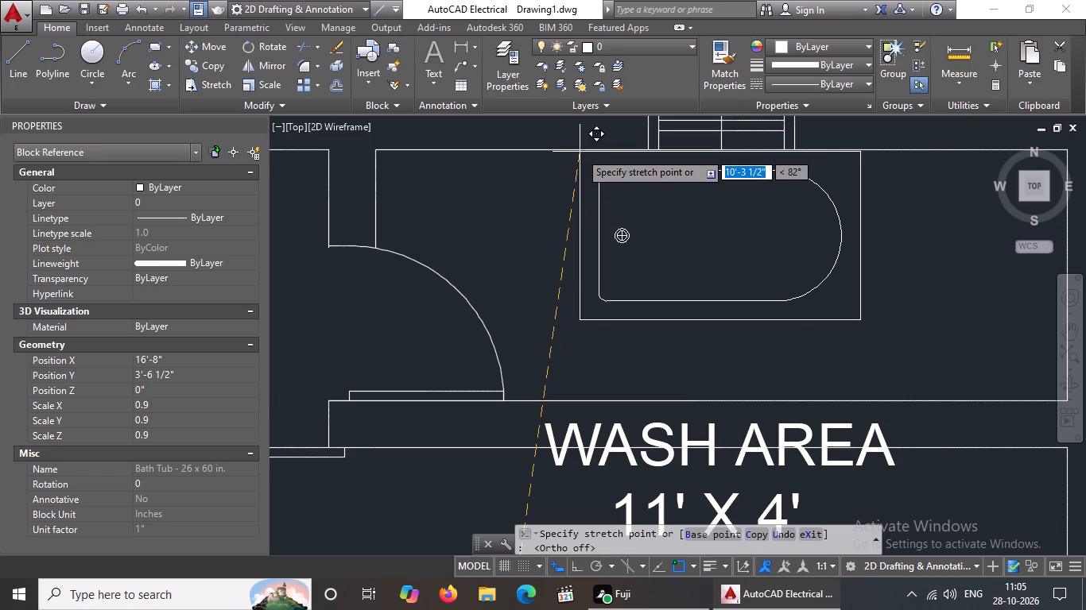
{"action": "left_click", "coordinate": [580, 152]}
{"action": "scroll", "coordinate": [598, 154], "scroll_direction": "down", "scroll_amount": 4}
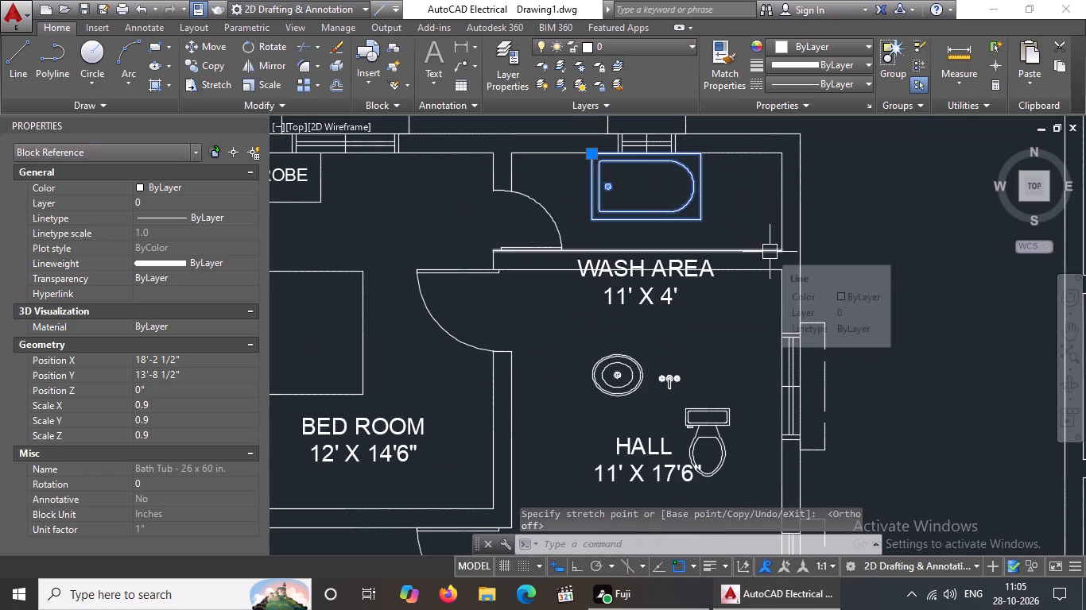
{"action": "key", "text": "Escape"}
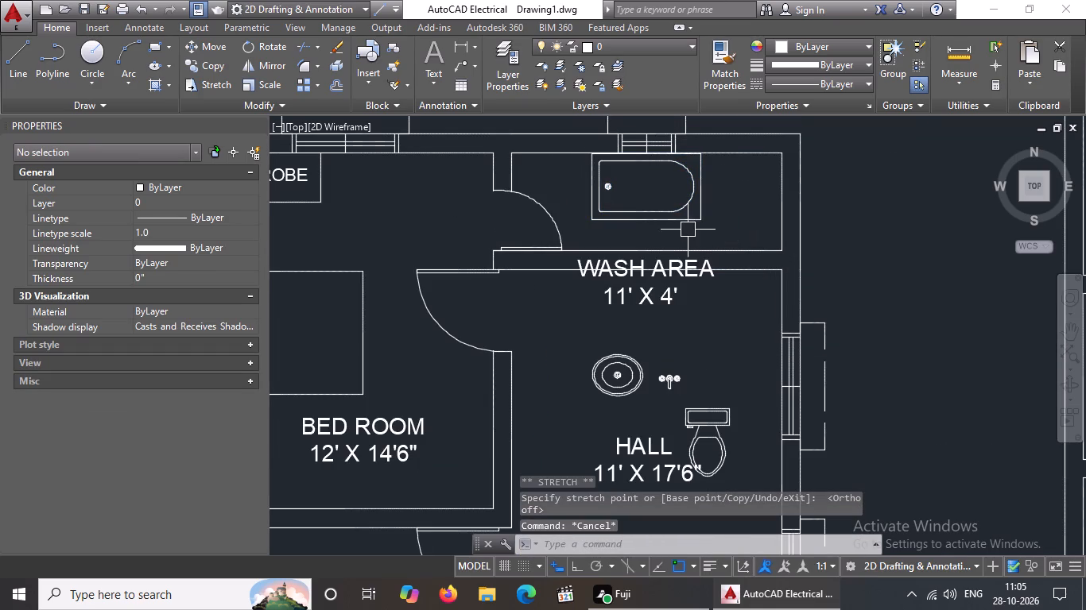
Move the bathtub about 3'-1" east into the north-east corner of the wash area.
{"action": "left_click", "coordinate": [638, 214]}
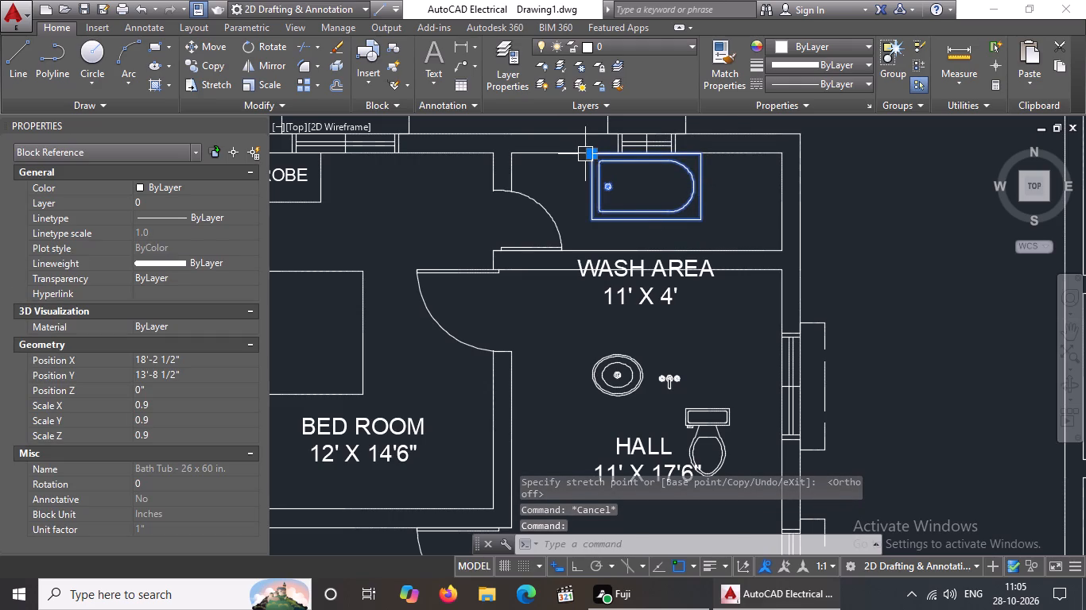
{"action": "left_click", "coordinate": [586, 153]}
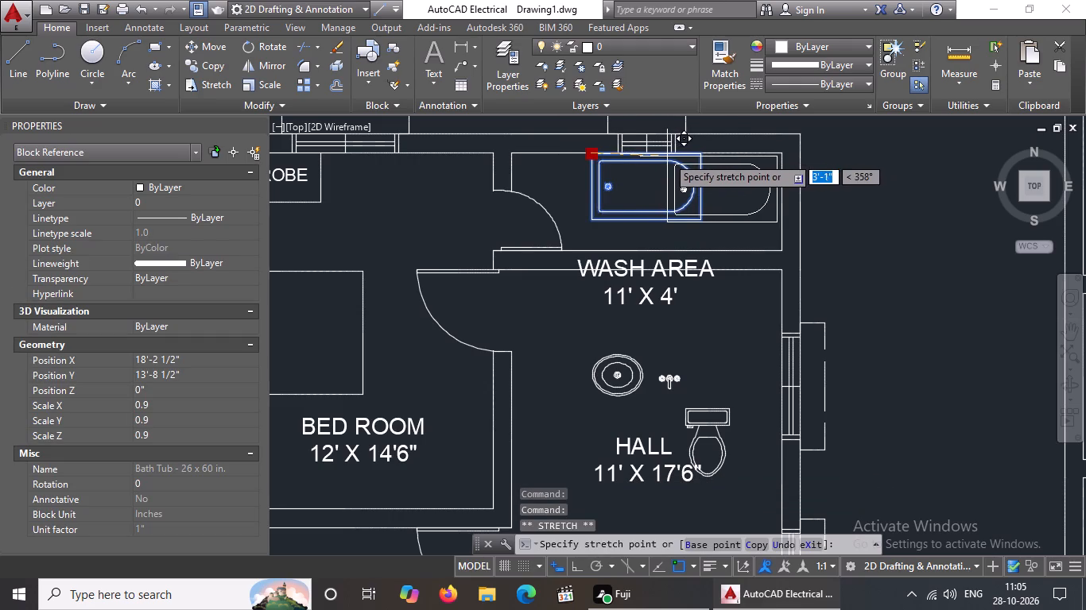
{"action": "left_click", "coordinate": [669, 156]}
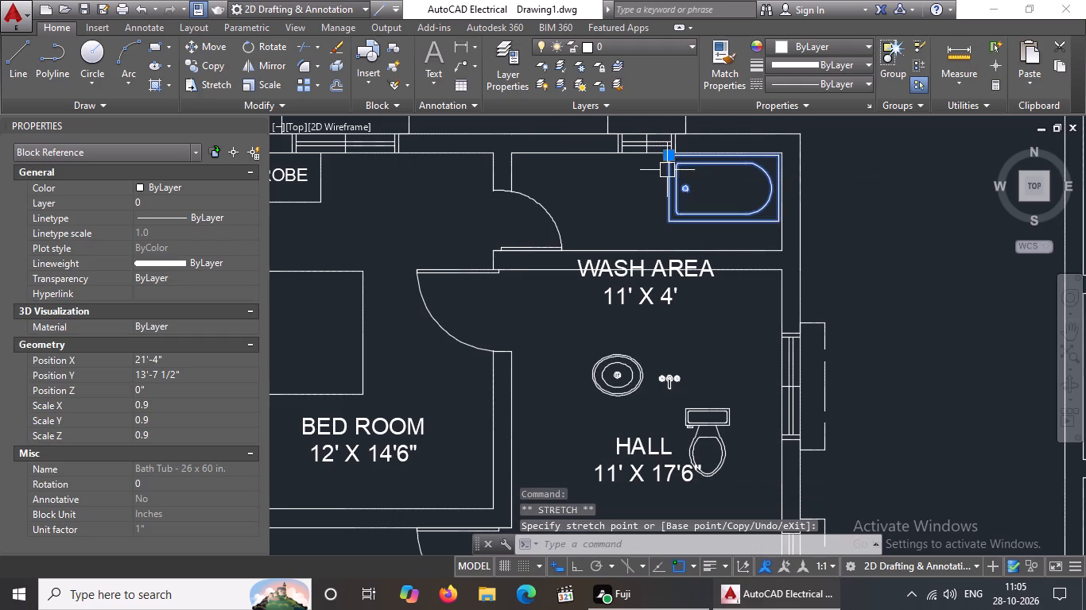
{"action": "key", "text": "Escape"}
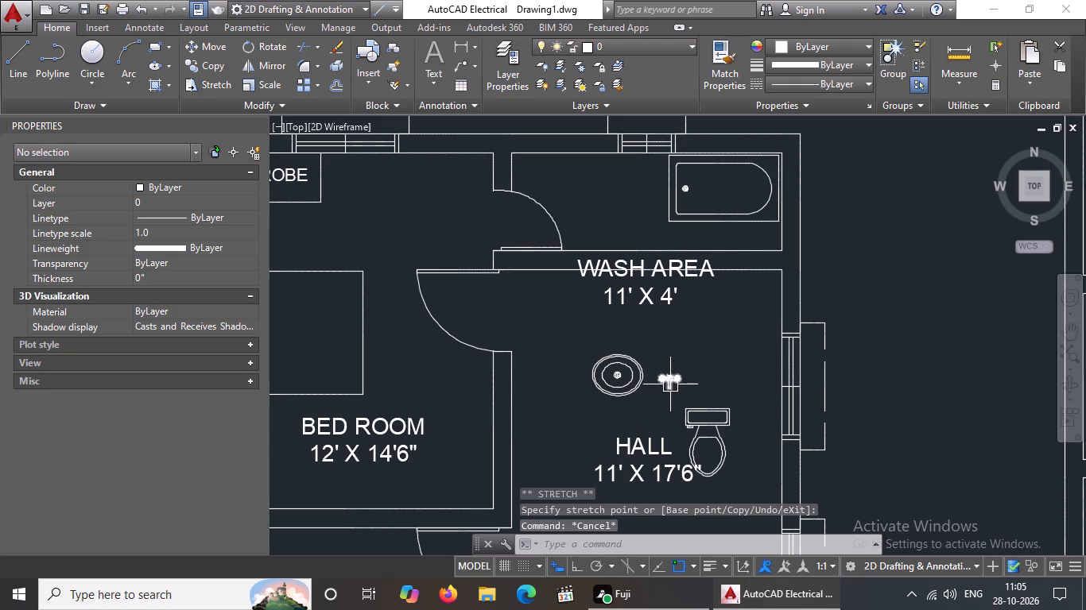
Move the bathroom faucet from the hall to the wash area's north wall, under the window and west of the bathtub.
{"action": "left_click", "coordinate": [673, 378]}
{"action": "left_click", "coordinate": [673, 378]}
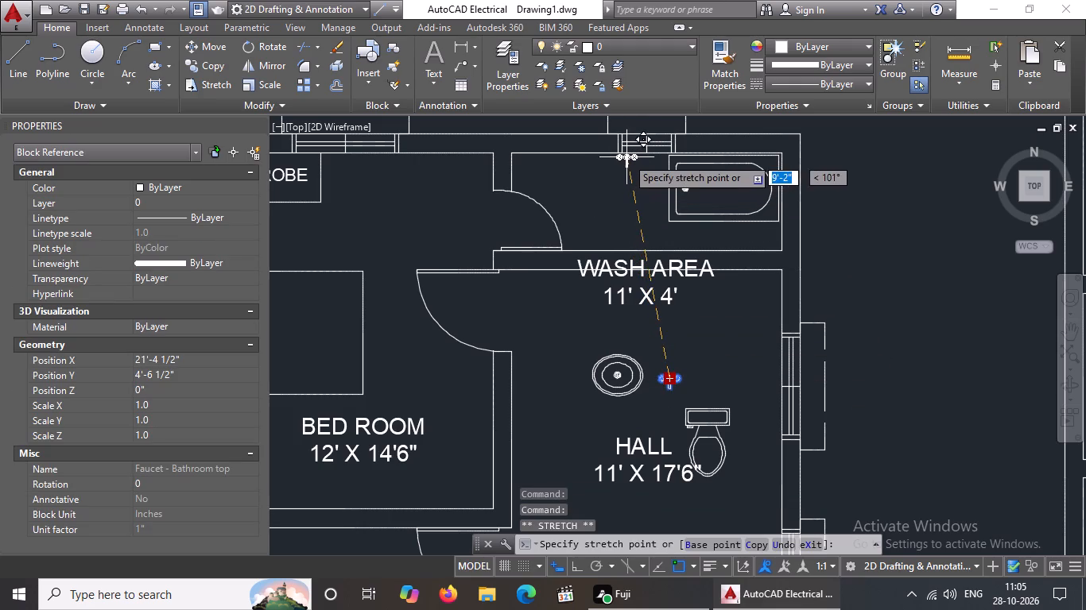
{"action": "left_click", "coordinate": [622, 158]}
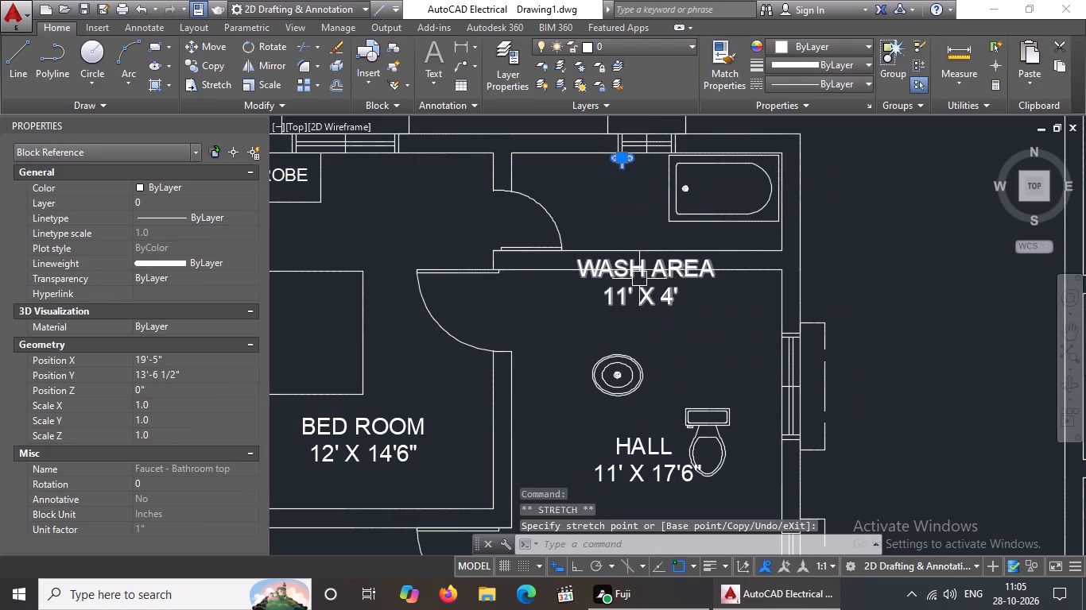
{"action": "key", "text": "Escape"}
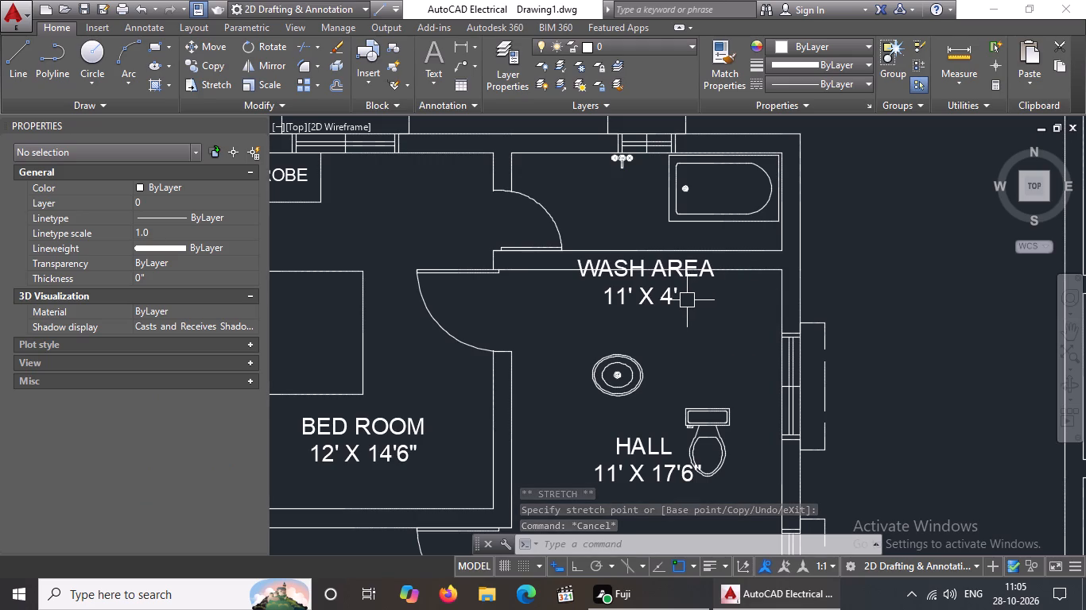
Move the oval sink and the toilet out of the hall into the open space between the two floor plans.
{"action": "scroll", "coordinate": [598, 295], "scroll_direction": "down", "scroll_amount": 2}
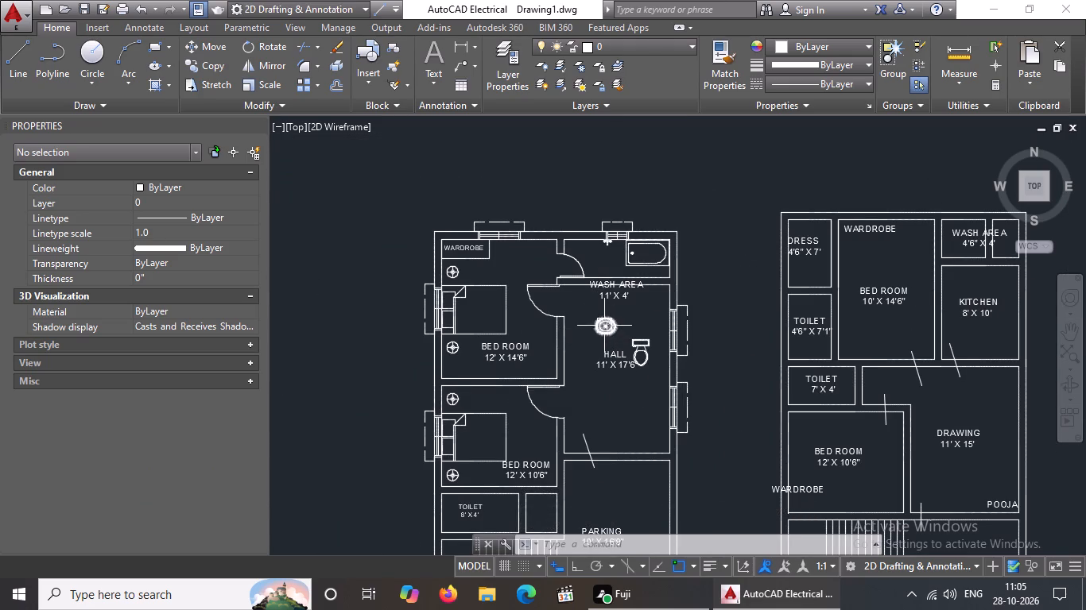
{"action": "left_click_drag", "start_coordinate": [604, 326], "coordinate": [714, 248]}
{"action": "left_click_drag", "start_coordinate": [604, 323], "coordinate": [679, 279]}
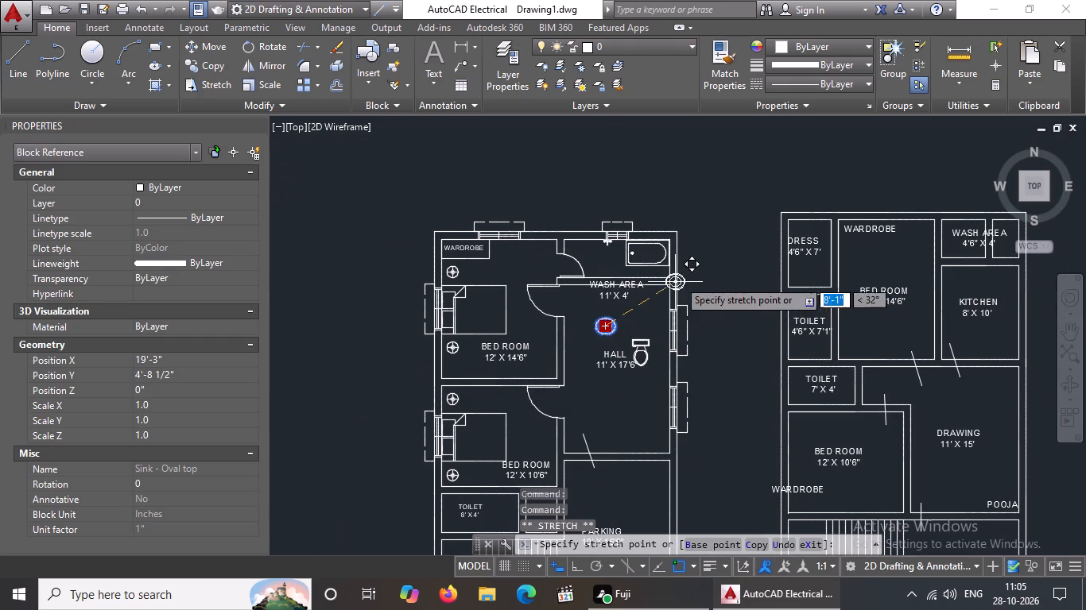
{"action": "left_click_drag", "start_coordinate": [679, 279], "coordinate": [708, 253]}
{"action": "left_click", "coordinate": [723, 249]}
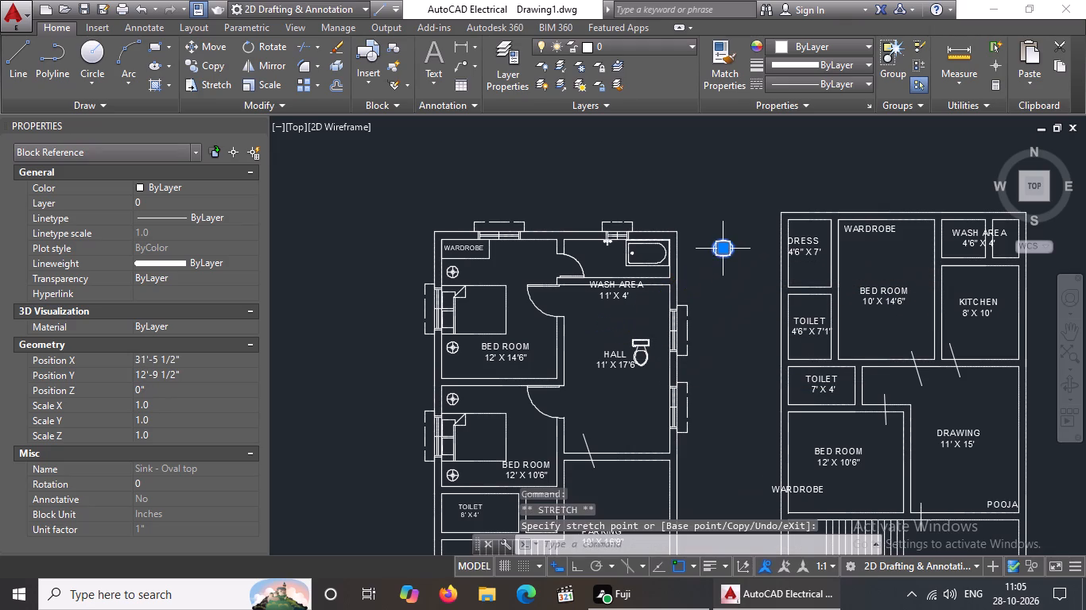
{"action": "left_click", "coordinate": [642, 346]}
{"action": "left_click", "coordinate": [639, 334]}
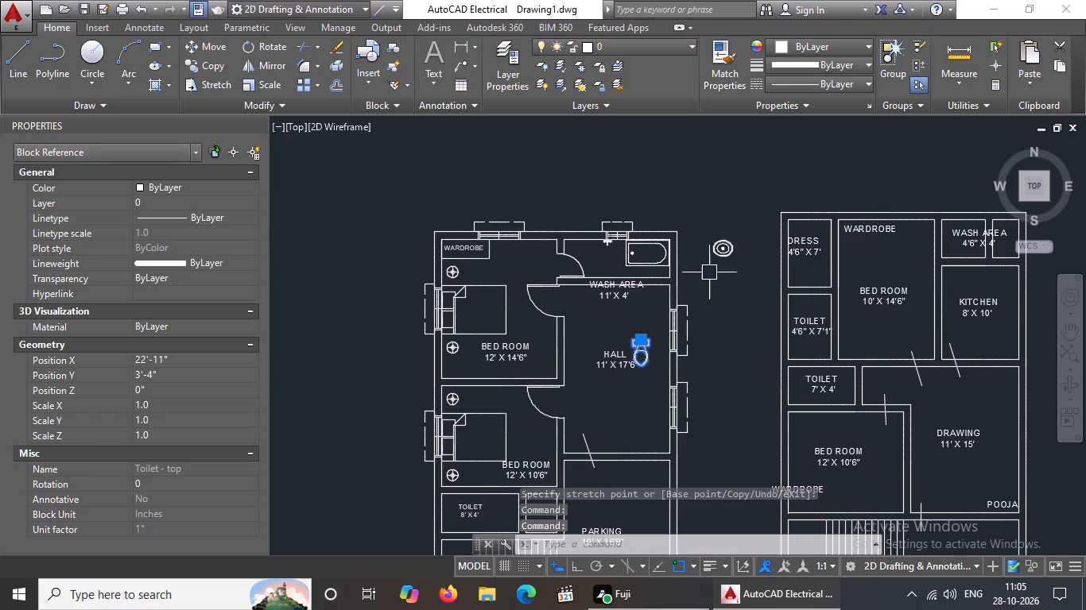
{"action": "left_click", "coordinate": [643, 344]}
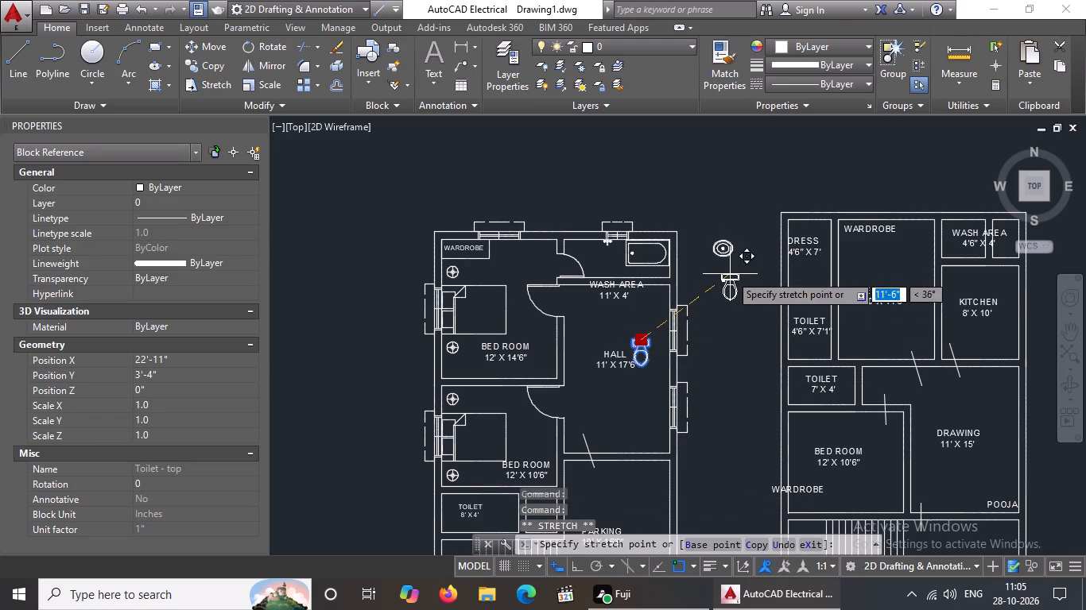
{"action": "left_click", "coordinate": [731, 273]}
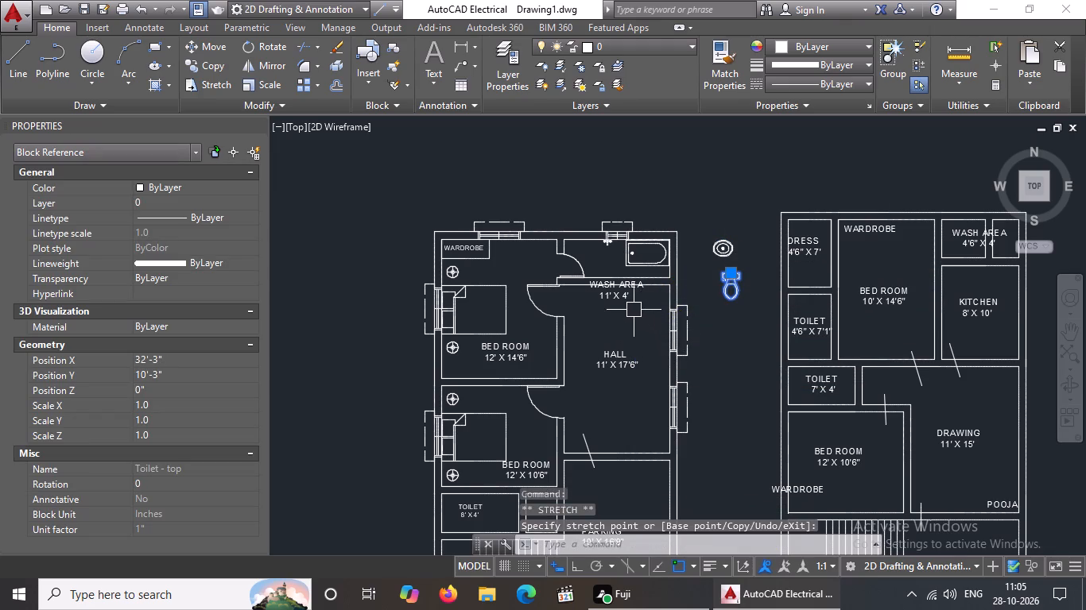
Set the text height of the WASH AREA 11' X 4' label to 6".
{"action": "scroll", "coordinate": [634, 310], "scroll_direction": "up", "scroll_amount": 1}
{"action": "left_click", "coordinate": [600, 291]}
{"action": "right_click", "coordinate": [603, 295]}
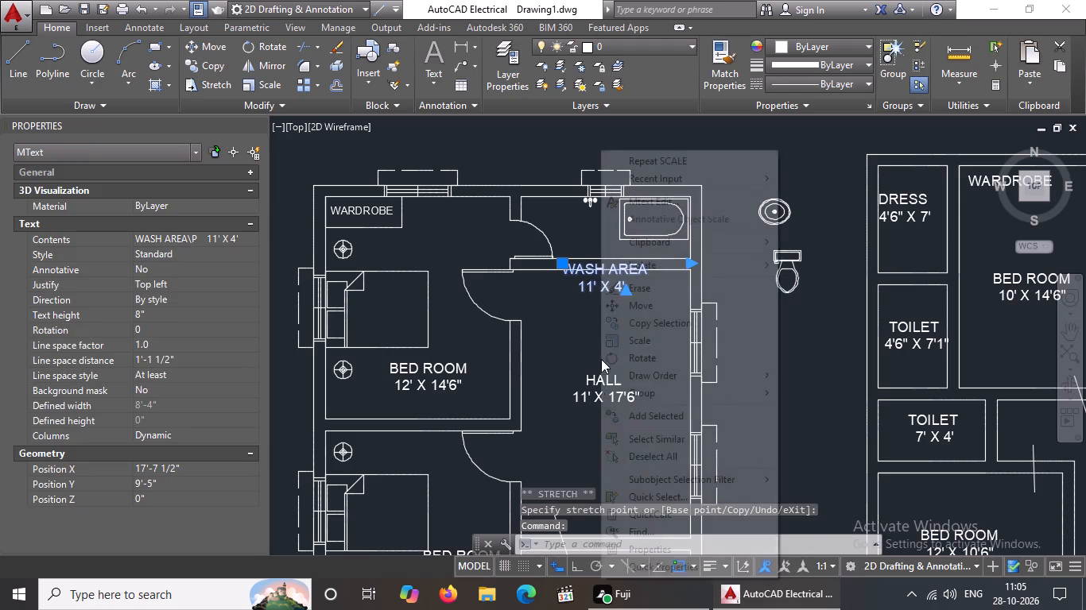
{"action": "left_click", "coordinate": [648, 547]}
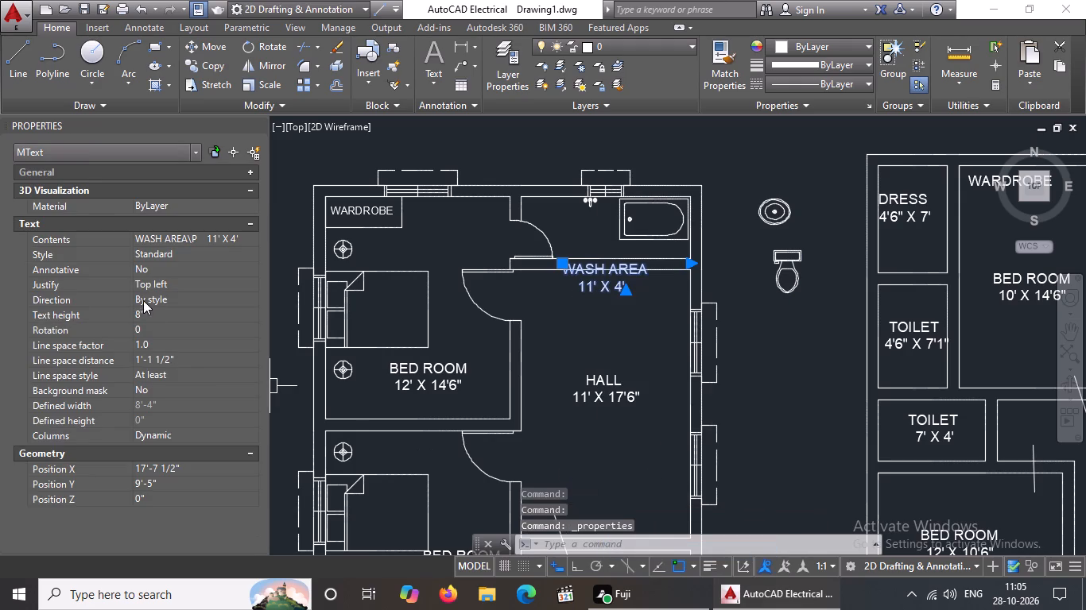
{"action": "left_click", "coordinate": [149, 311]}
{"action": "key", "text": "BackSpace"}
{"action": "key", "text": "BackSpace"}
{"action": "type", "text": "6\""}
{"action": "key", "text": "Return"}
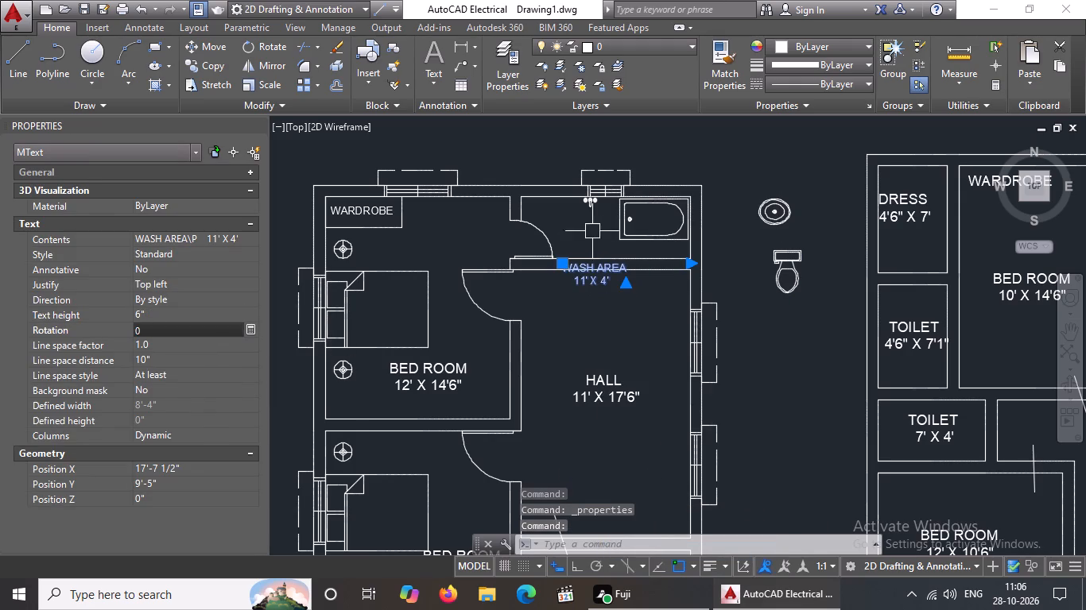
{"action": "key", "text": "Escape"}
Move the WASH AREA 11' X 4' label back into the wash area, between the door swing and the bathtub.
{"action": "left_click", "coordinate": [591, 285]}
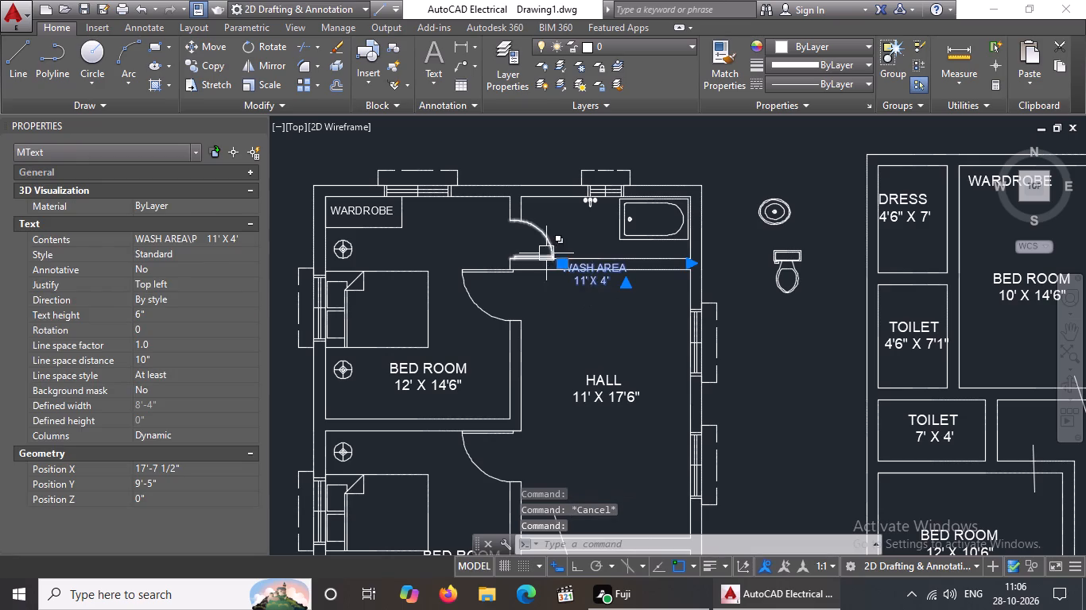
{"action": "left_click", "coordinate": [559, 266]}
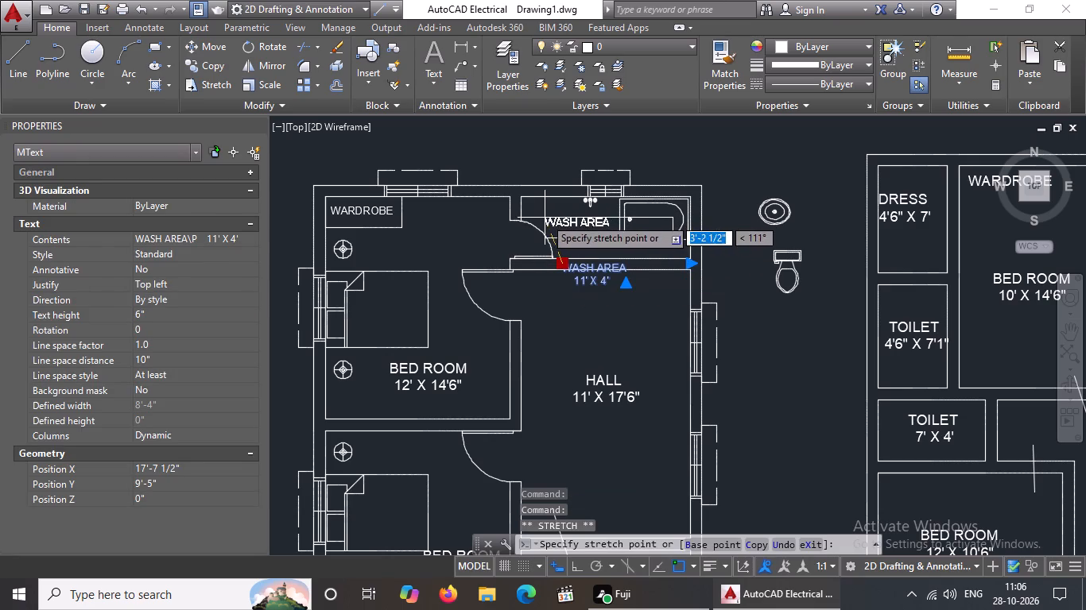
{"action": "left_click", "coordinate": [545, 217]}
{"action": "key", "text": "Escape"}
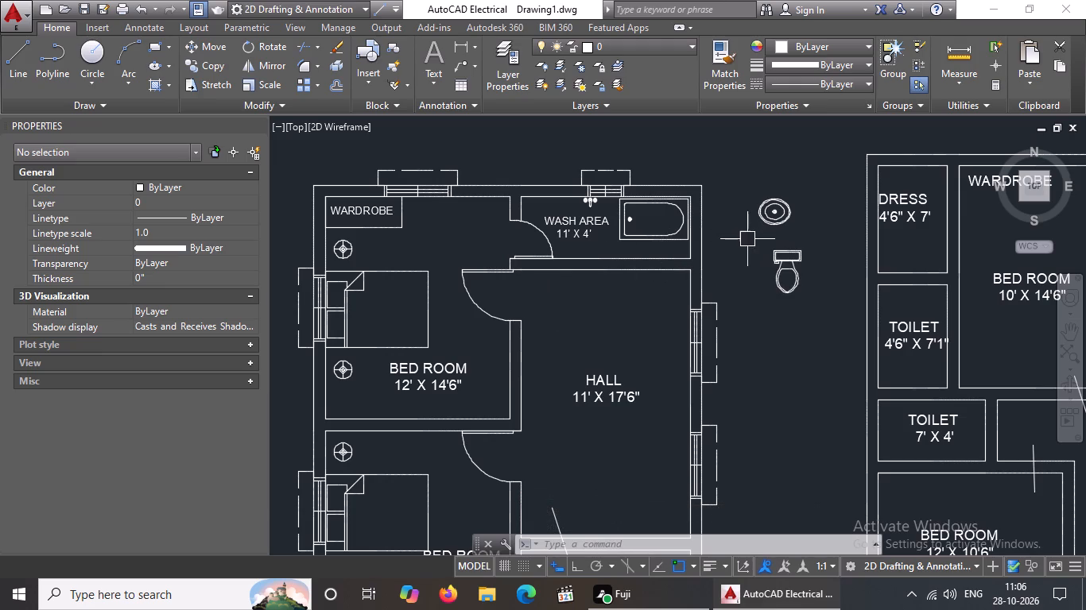
Move the toilet block up beside the oval sink, on its east side, between the two floor plans.
{"action": "left_click", "coordinate": [783, 275]}
{"action": "left_click_drag", "start_coordinate": [787, 249], "coordinate": [793, 240]}
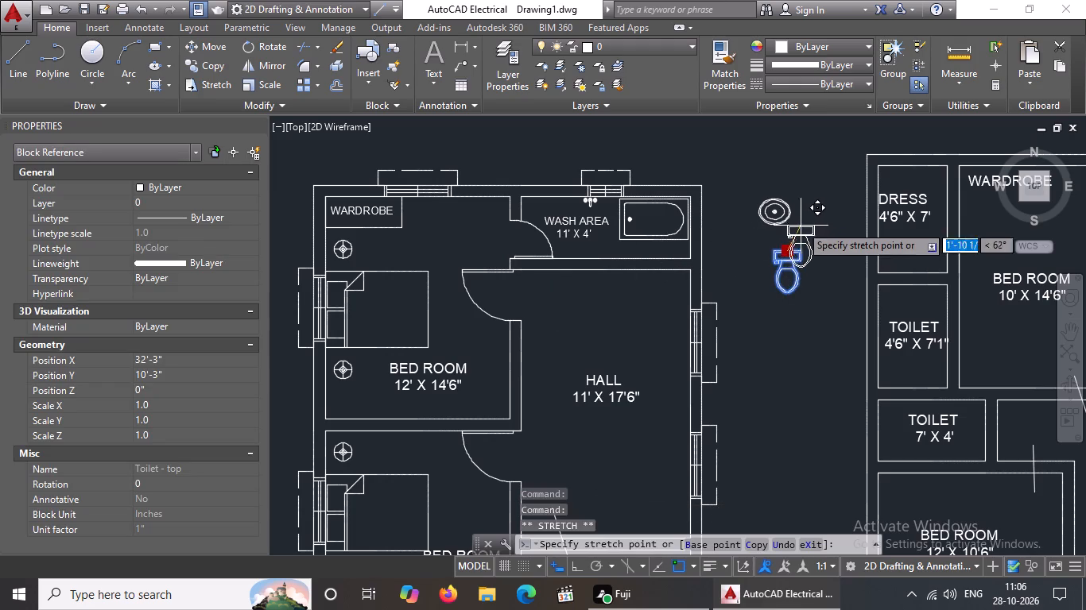
{"action": "left_click", "coordinate": [812, 195]}
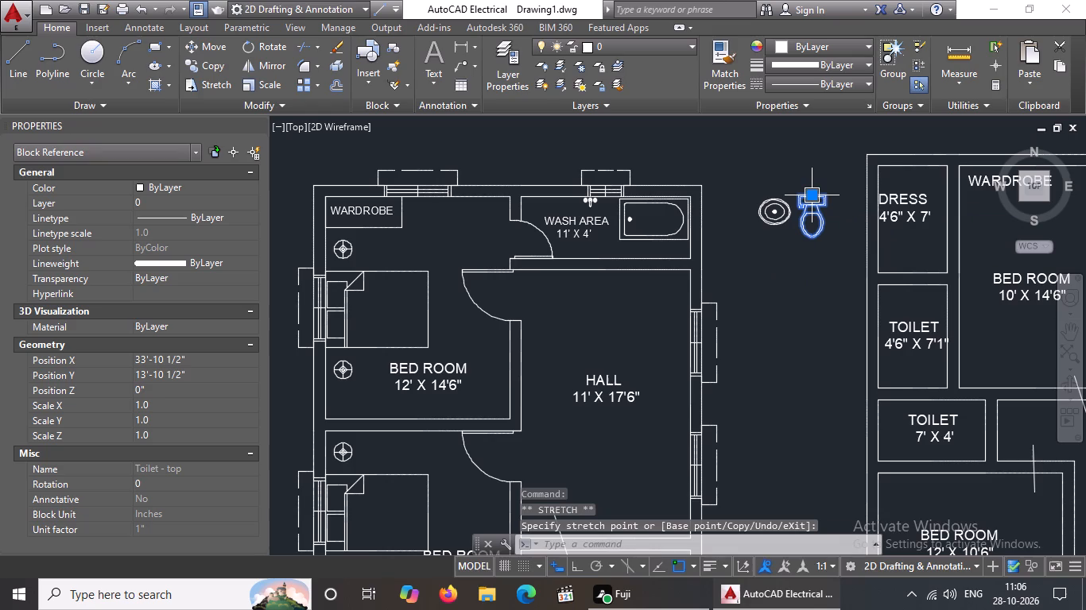
{"action": "key", "text": "Escape"}
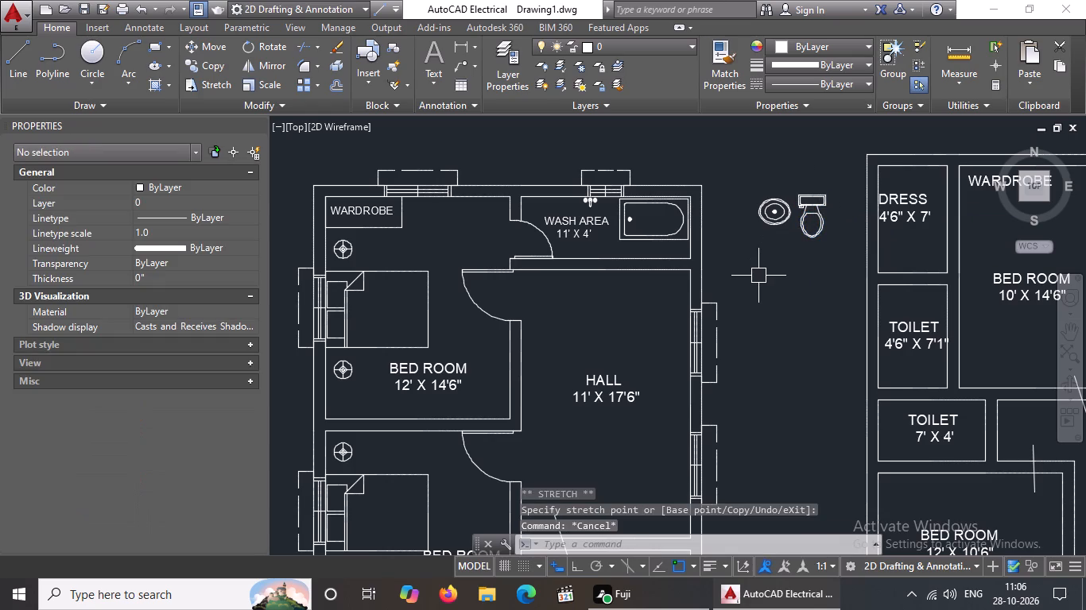
Close the Properties palette.
{"action": "scroll", "coordinate": [591, 311], "scroll_direction": "down", "scroll_amount": 1}
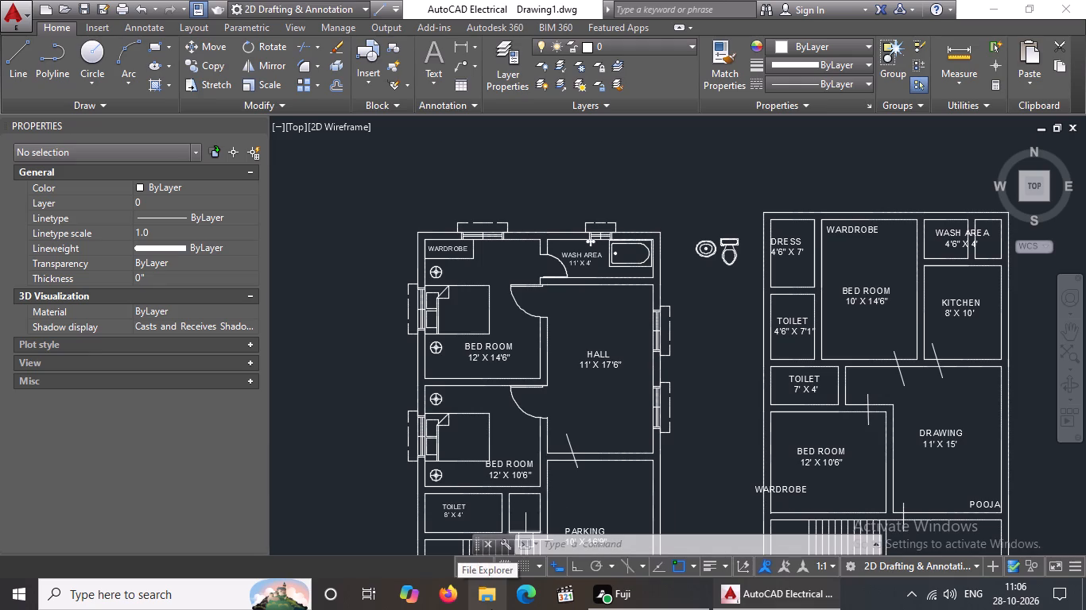
{"action": "middle_click_drag", "start_coordinate": [584, 392], "coordinate": [555, 392]}
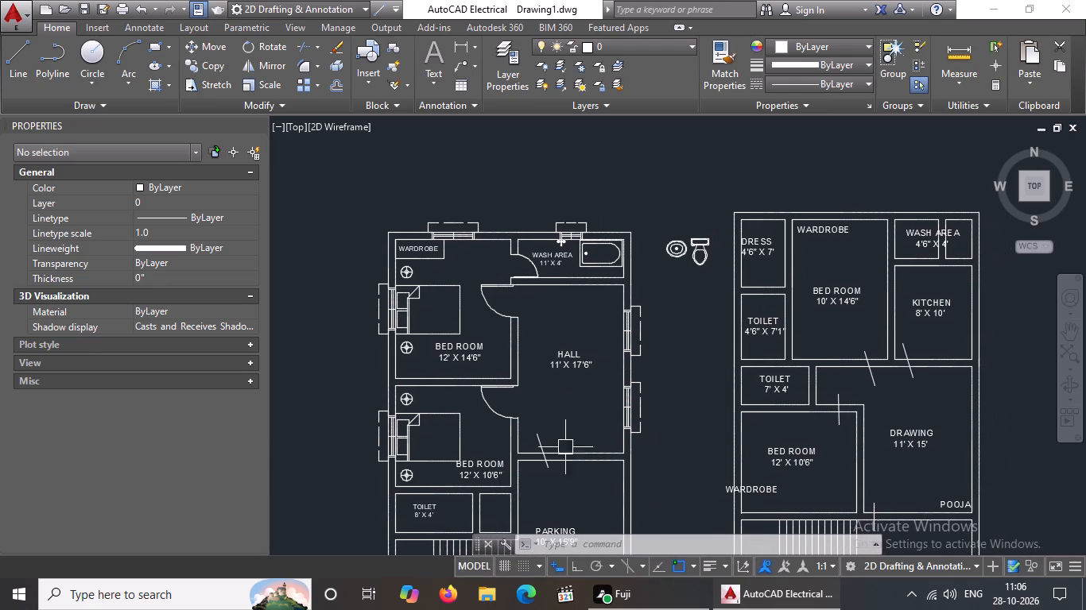
{"action": "scroll", "coordinate": [542, 502], "scroll_direction": "up", "scroll_amount": 1}
{"action": "scroll", "coordinate": [703, 319], "scroll_direction": "down", "scroll_amount": 3}
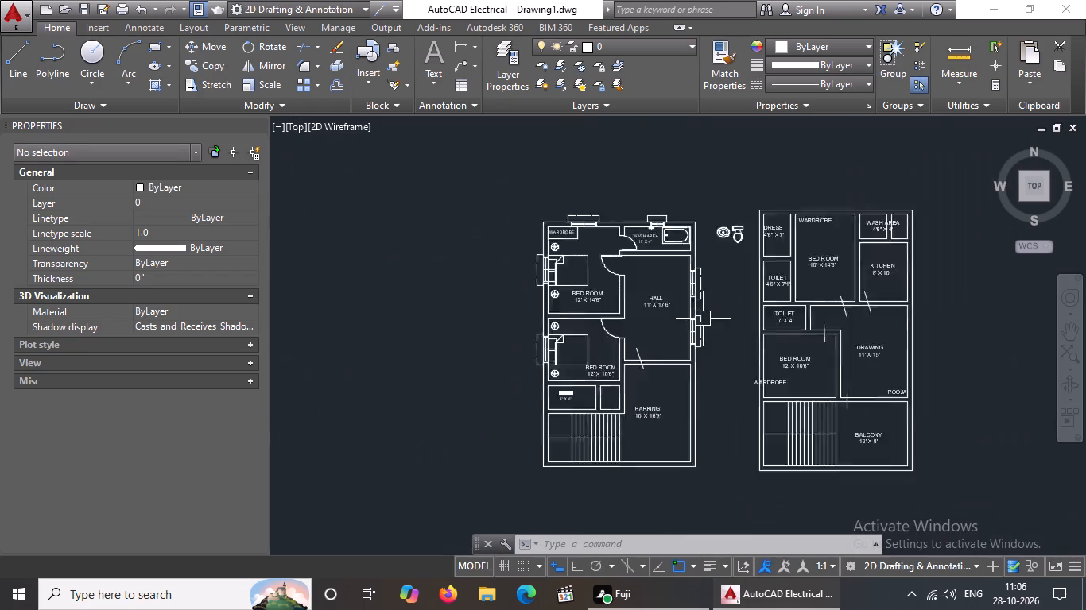
{"action": "scroll", "coordinate": [672, 367], "scroll_direction": "up", "scroll_amount": 2}
{"action": "middle_click_drag", "start_coordinate": [650, 343], "coordinate": [646, 356]}
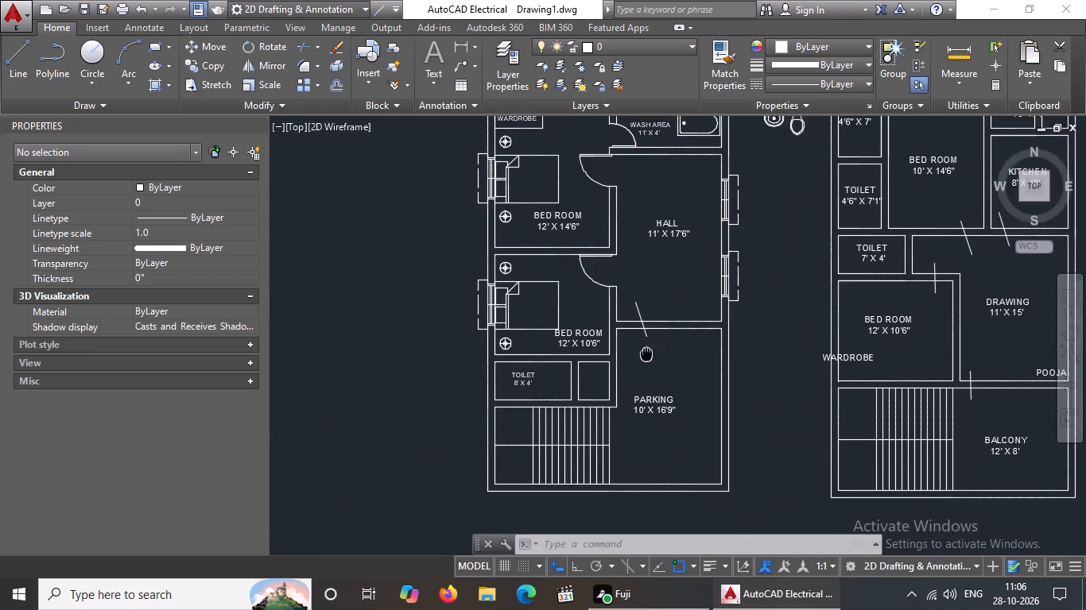
{"action": "middle_click_drag", "start_coordinate": [646, 356], "coordinate": [614, 440]}
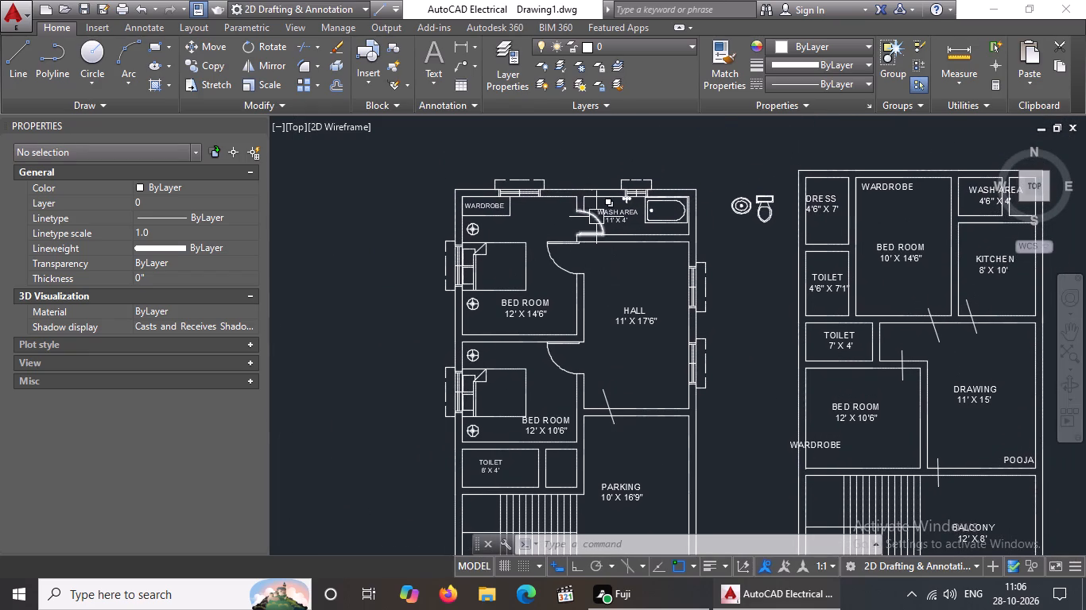
{"action": "key", "text": "Escape"}
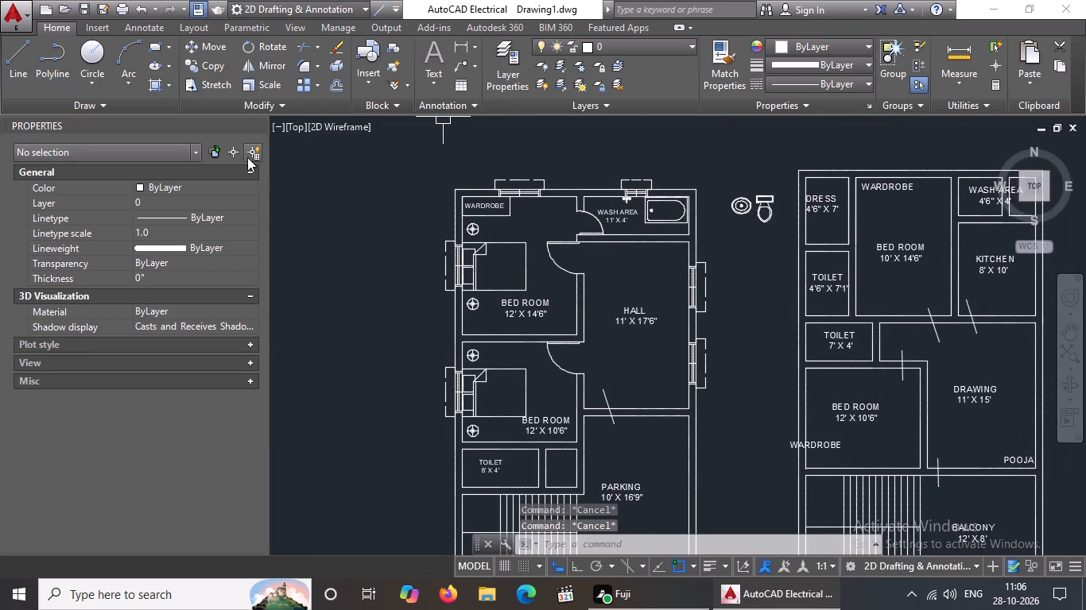
{"action": "left_click", "coordinate": [256, 122]}
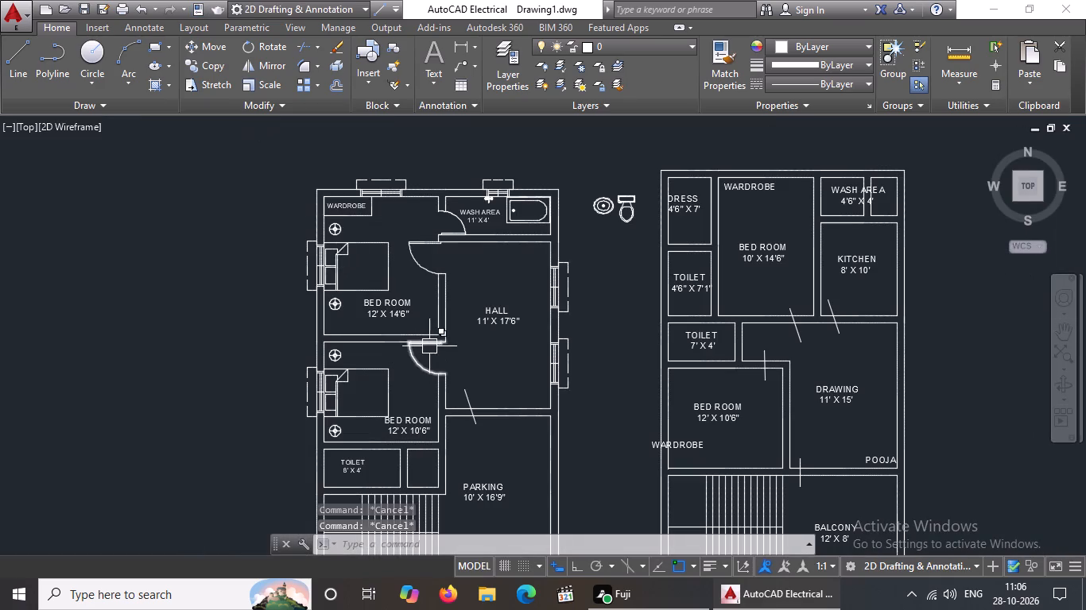
Erase the slanted door marker line crossing the wall between the hall and the parking.
{"action": "scroll", "coordinate": [429, 346], "scroll_direction": "down", "scroll_amount": 2}
{"action": "scroll", "coordinate": [436, 367], "scroll_direction": "up", "scroll_amount": 3}
{"action": "left_click", "coordinate": [460, 361]}
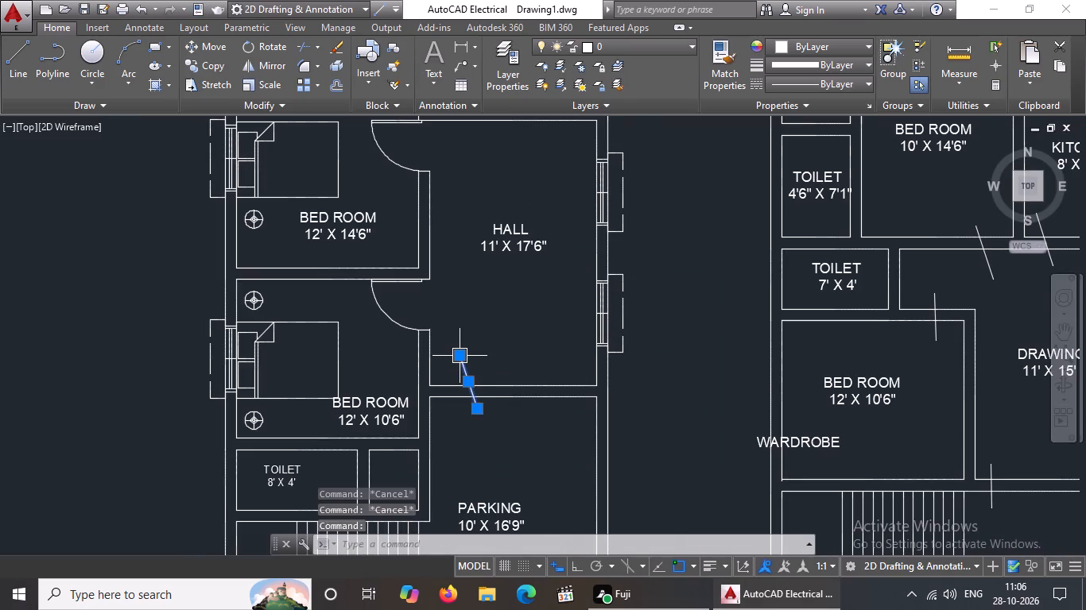
{"action": "key", "text": "Return"}
{"action": "key", "text": "Delete"}
Insert two Door - Metric blocks from the tool palettes into the empty space between the two floor plans.
{"action": "key", "text": "t"}
{"action": "key", "text": "p"}
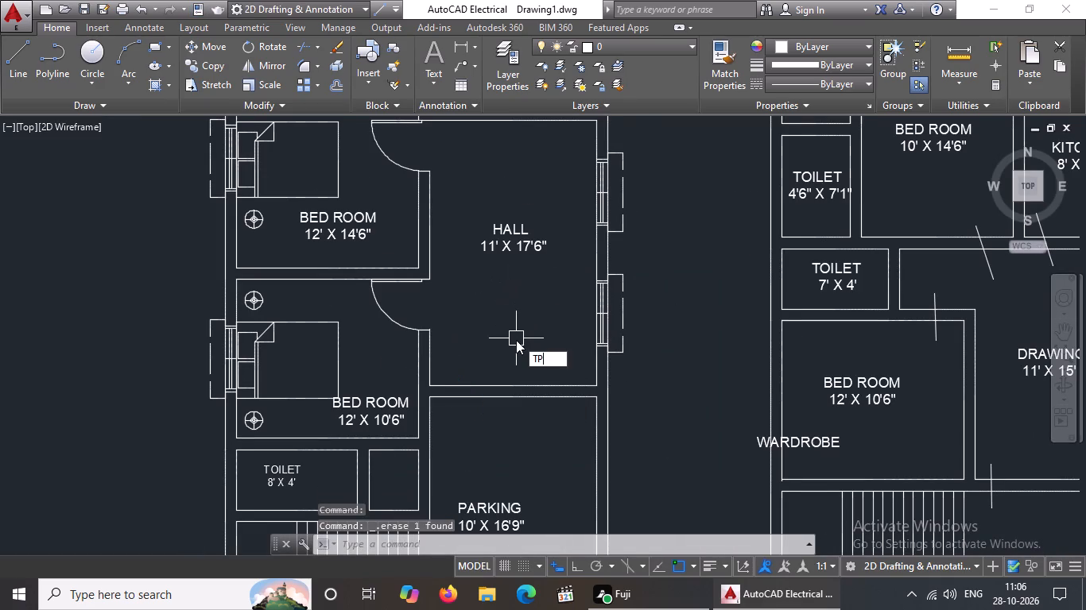
{"action": "key", "text": "space"}
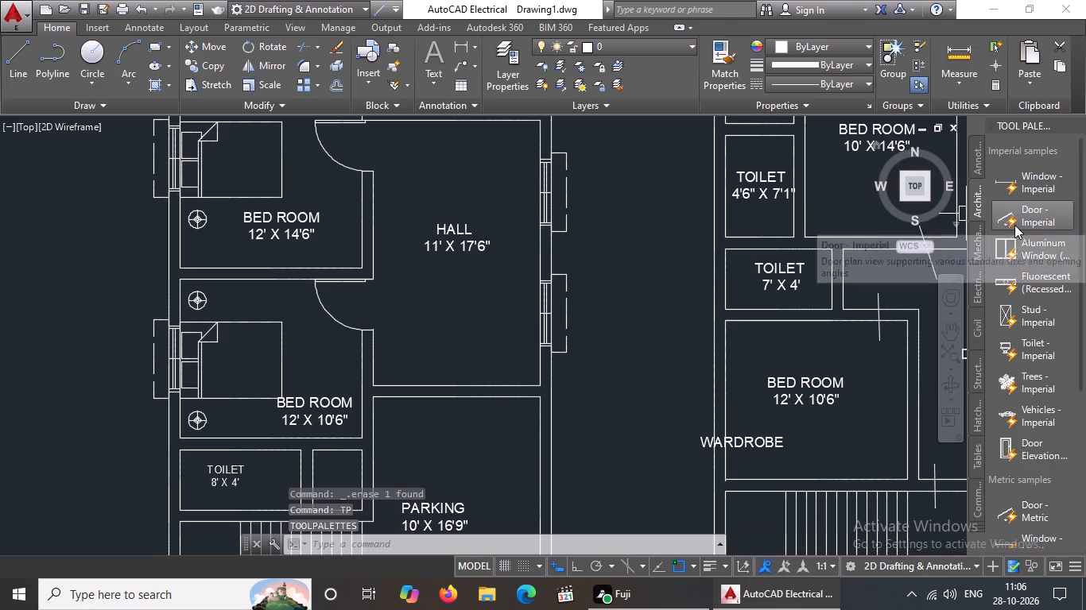
{"action": "left_click_drag", "start_coordinate": [1028, 512], "coordinate": [638, 294]}
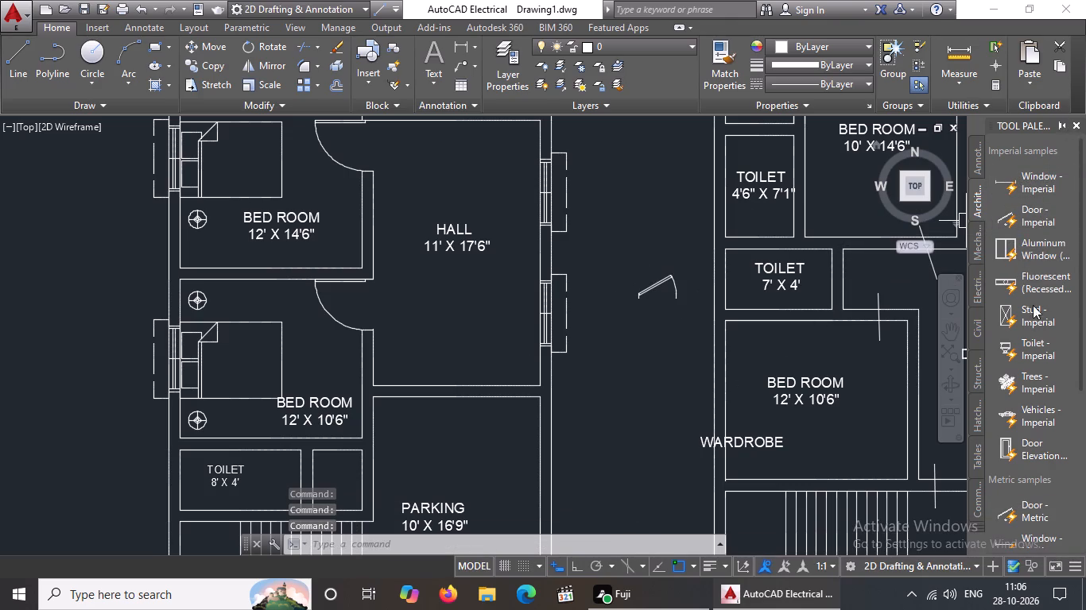
{"action": "double_click", "coordinate": [1032, 501]}
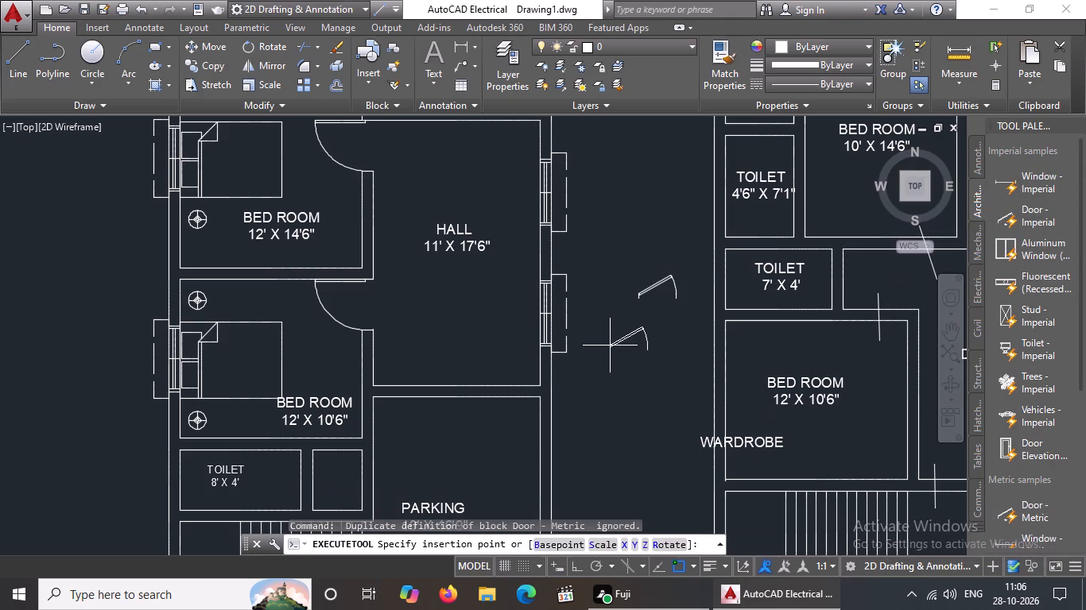
{"action": "left_click", "coordinate": [610, 346]}
{"action": "left_click", "coordinate": [1074, 125]}
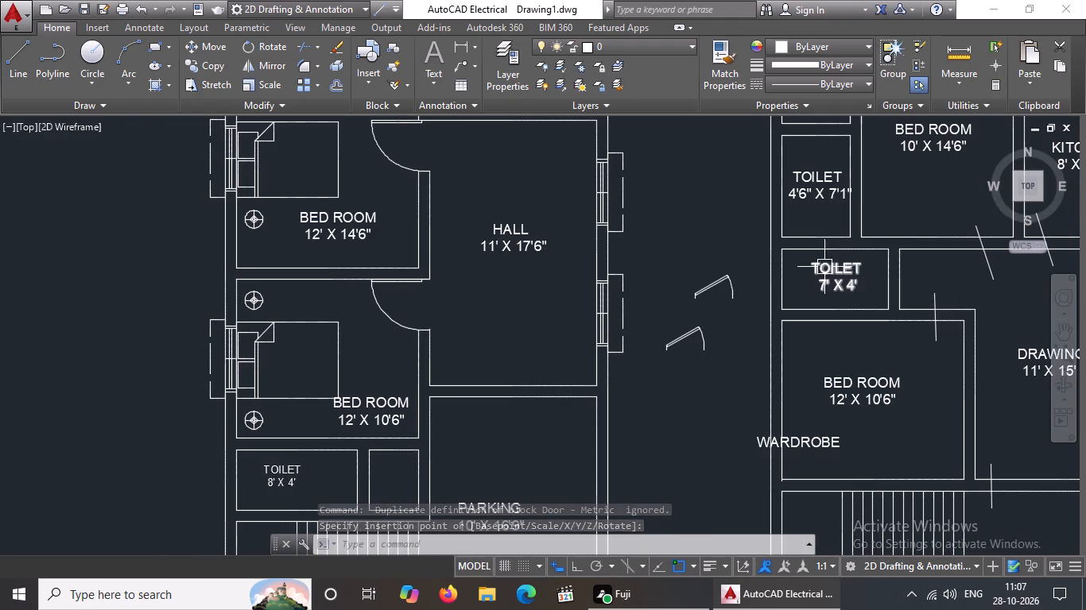
Set both new door blocks fully open, with each leaf perpendicular to its opening.
{"action": "left_click", "coordinate": [696, 328]}
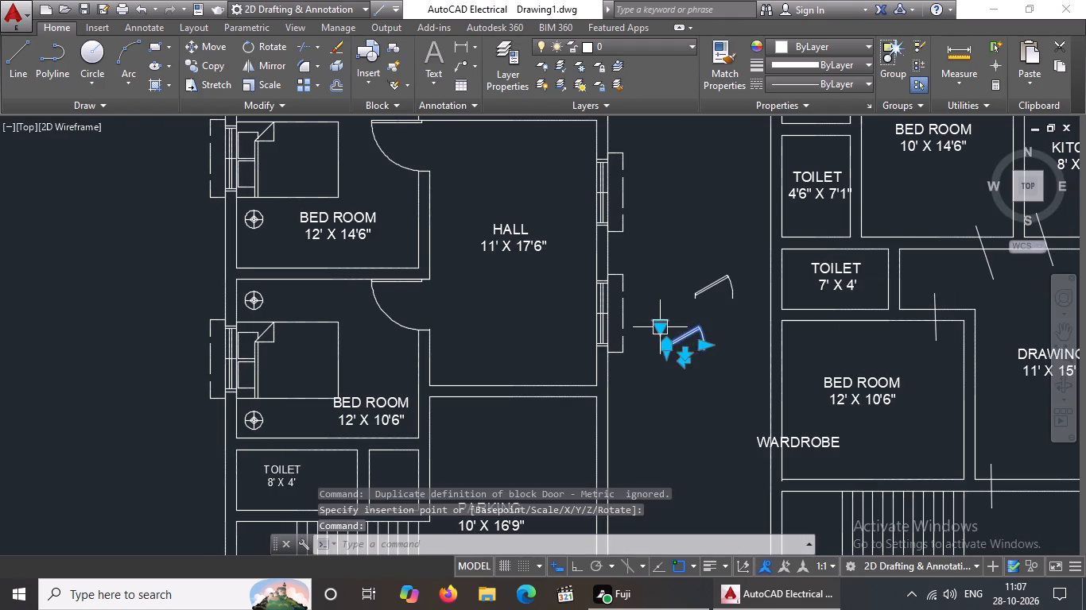
{"action": "left_click", "coordinate": [657, 328]}
{"action": "left_click", "coordinate": [692, 388]}
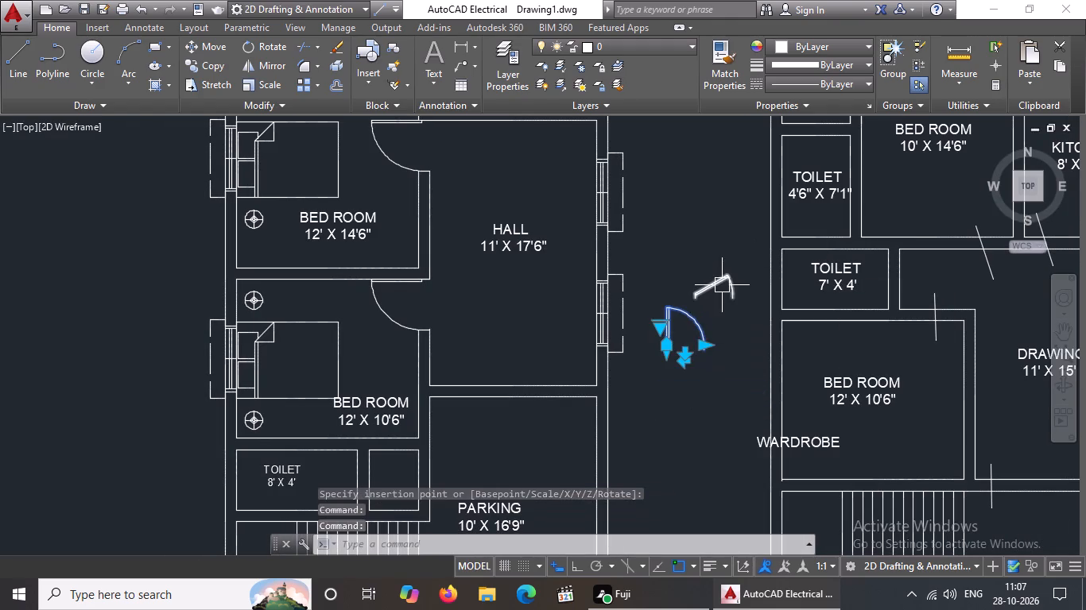
{"action": "left_click", "coordinate": [722, 285]}
{"action": "left_click", "coordinate": [692, 275]}
{"action": "left_click", "coordinate": [723, 330]}
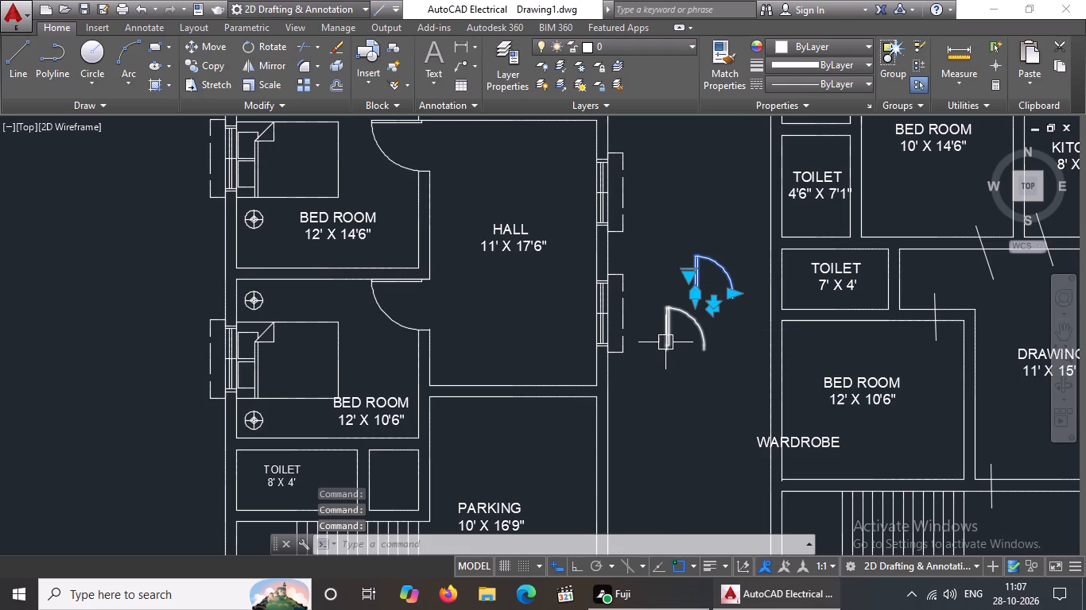
Flip the upper new door block so its leaf is hinged on the east side.
{"action": "scroll", "coordinate": [742, 288], "scroll_direction": "up", "scroll_amount": 2}
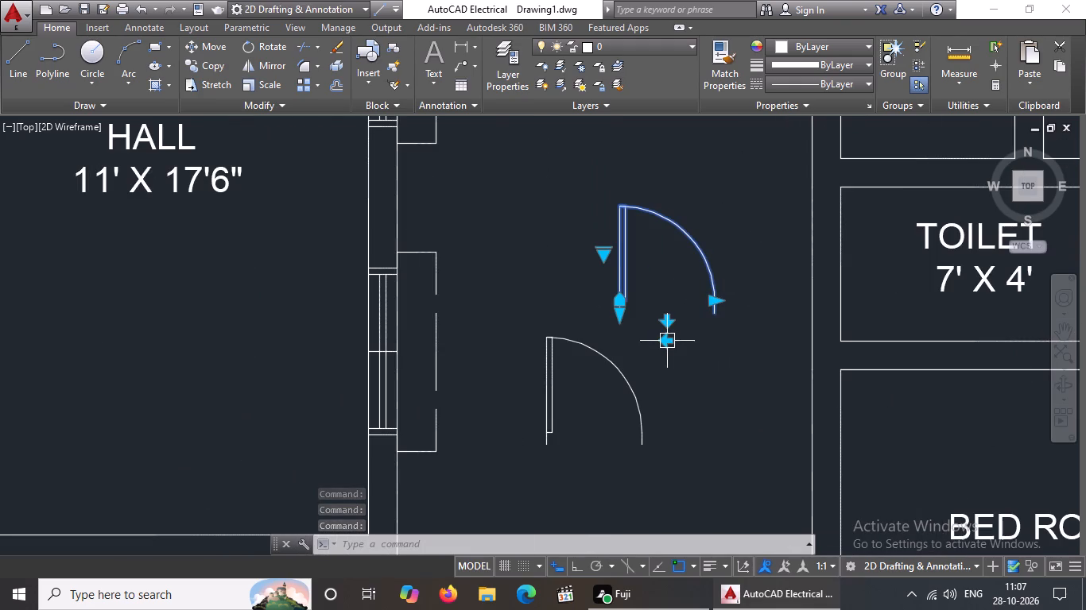
{"action": "left_click", "coordinate": [666, 337]}
{"action": "key", "text": "Escape"}
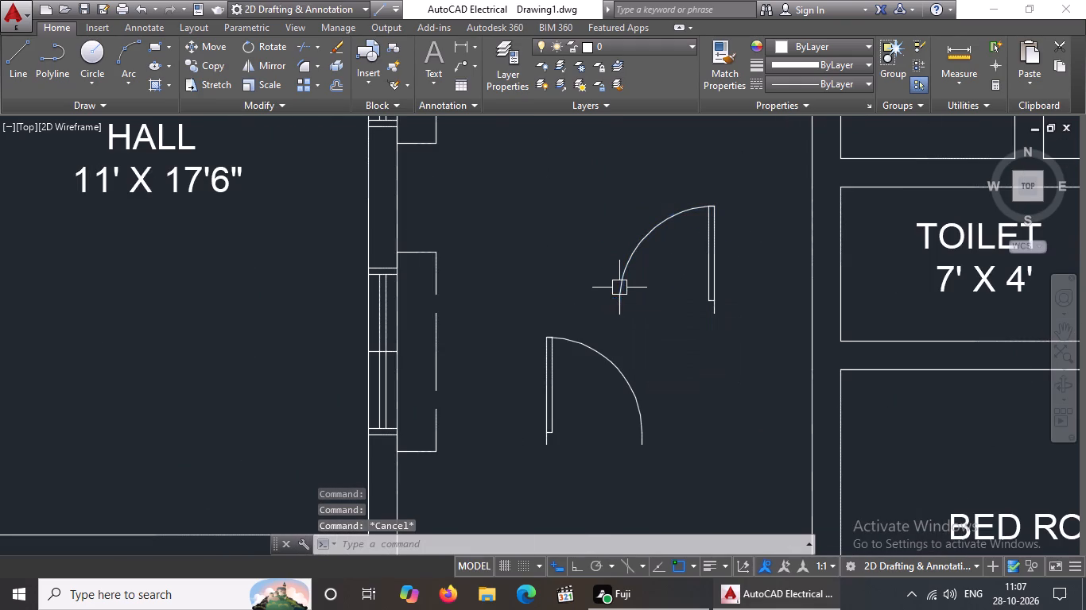
Move the flipped door so its swing end meets the other door's swing end, forming a double door.
{"action": "left_click", "coordinate": [623, 300]}
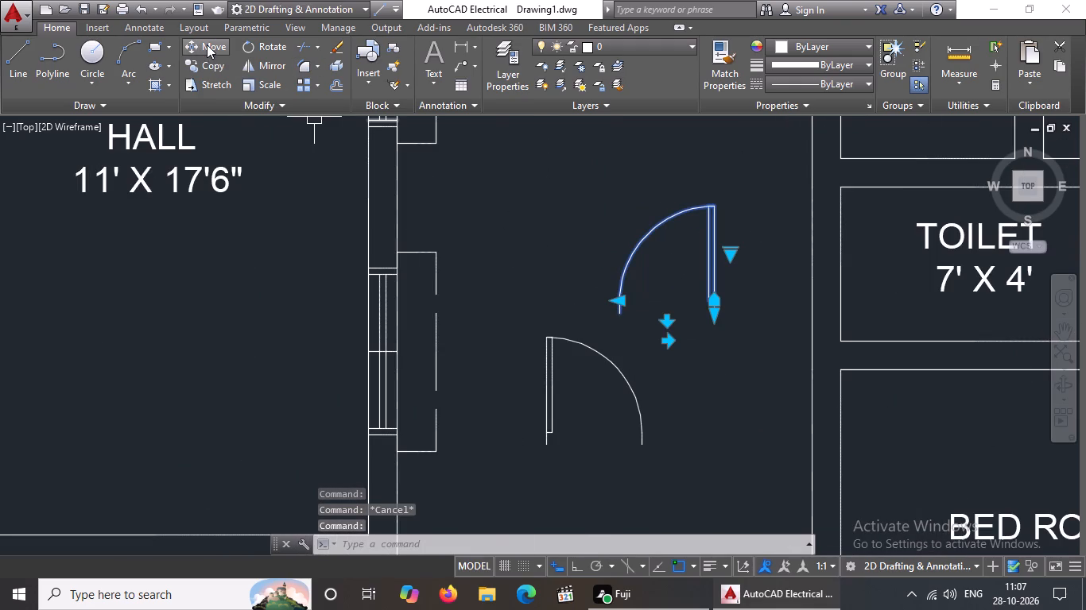
{"action": "left_click", "coordinate": [207, 44]}
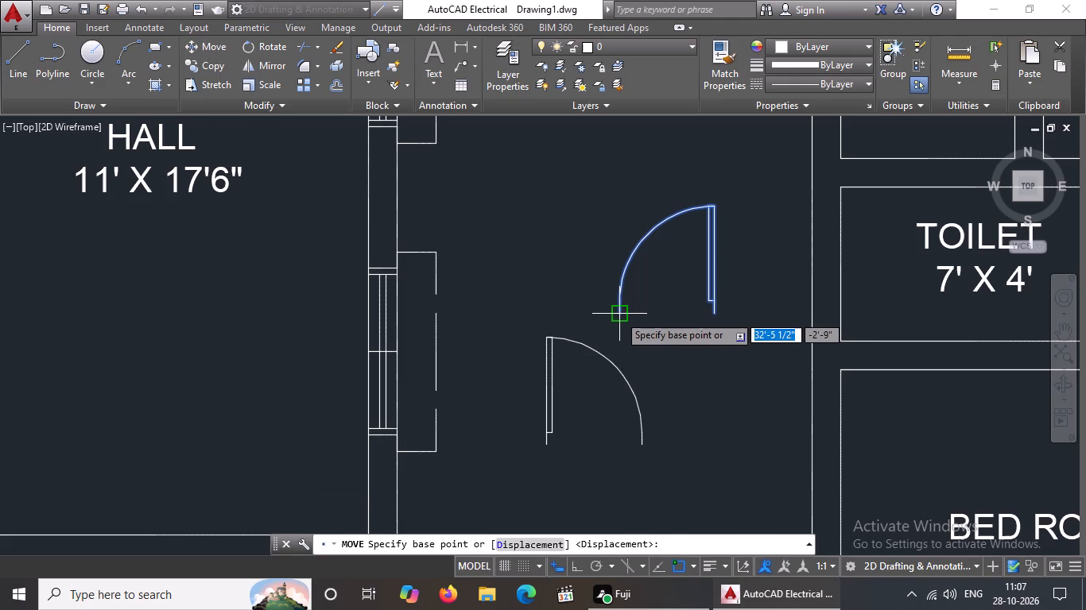
{"action": "left_click", "coordinate": [619, 314]}
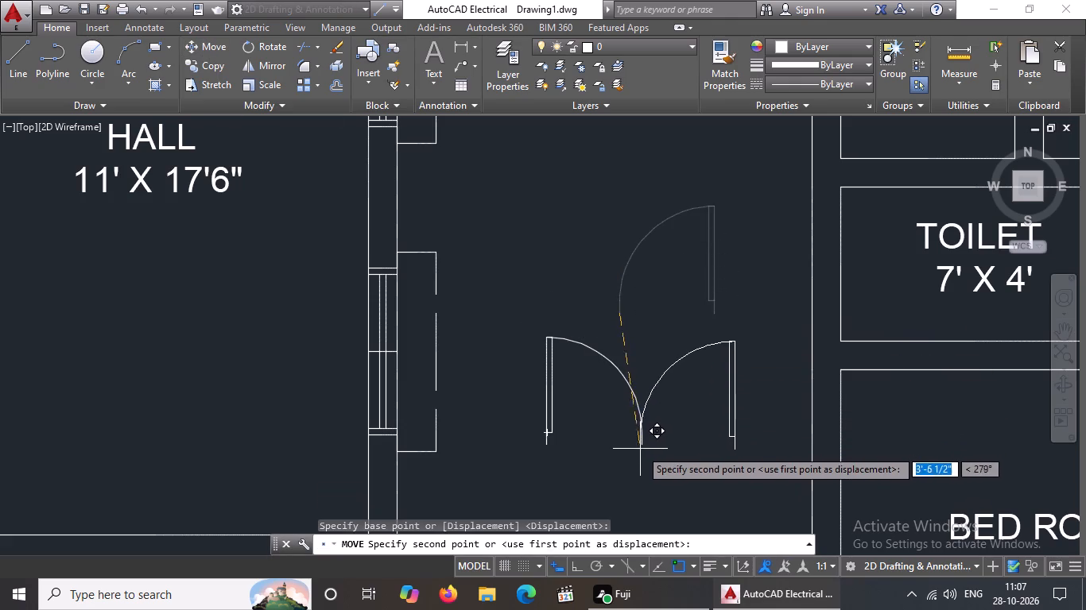
{"action": "left_click", "coordinate": [642, 442]}
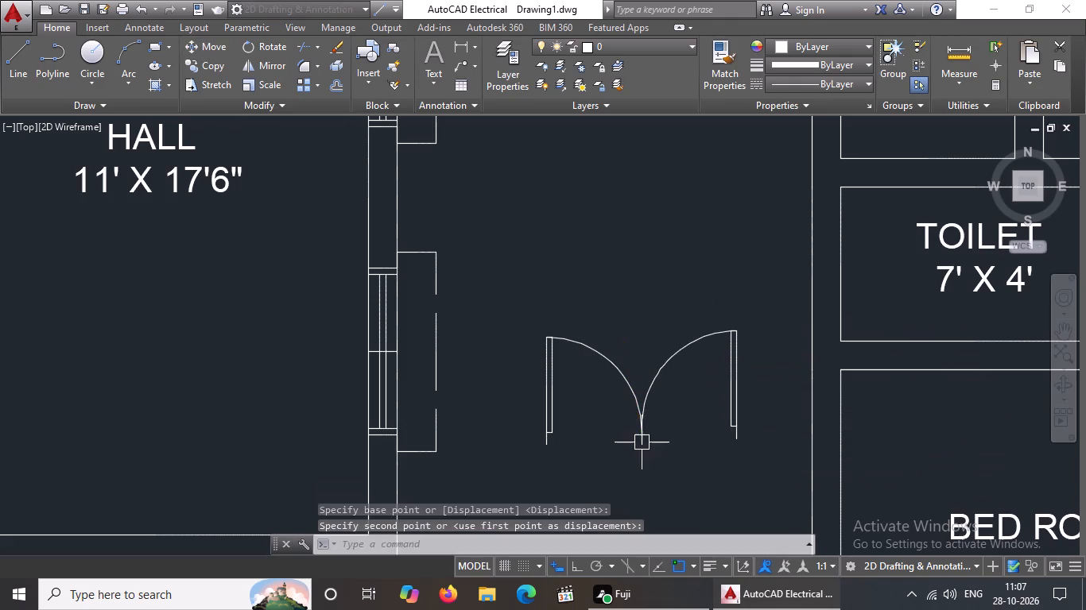
Extend the hall's west wall line south across the hall-parking wall to the parking-side wall line.
{"action": "scroll", "coordinate": [645, 400], "scroll_direction": "down", "scroll_amount": 3}
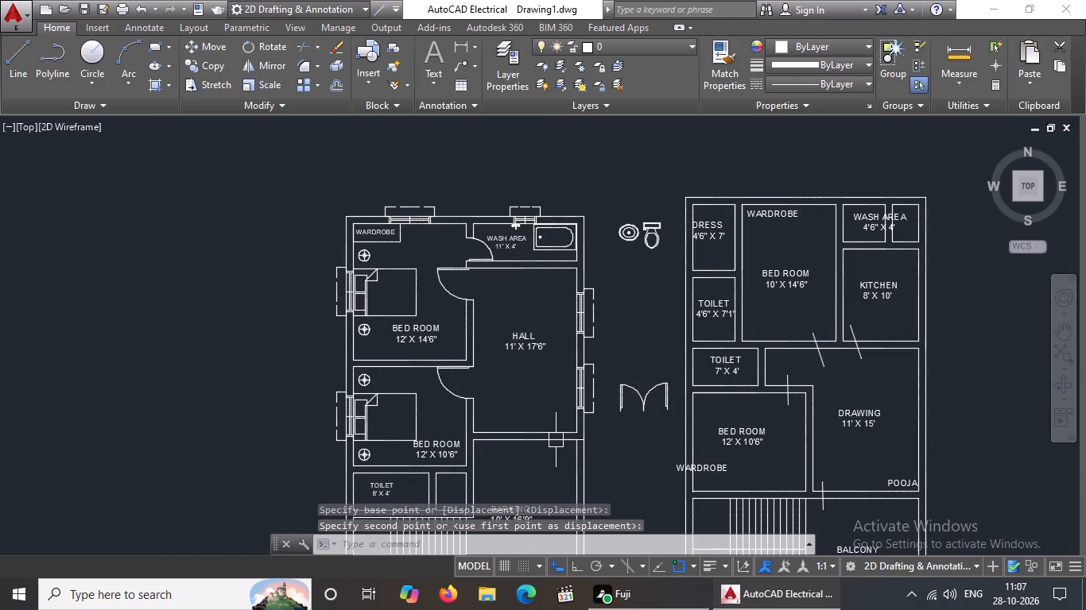
{"action": "key", "text": "Escape"}
{"action": "key", "text": "e"}
{"action": "key", "text": "x"}
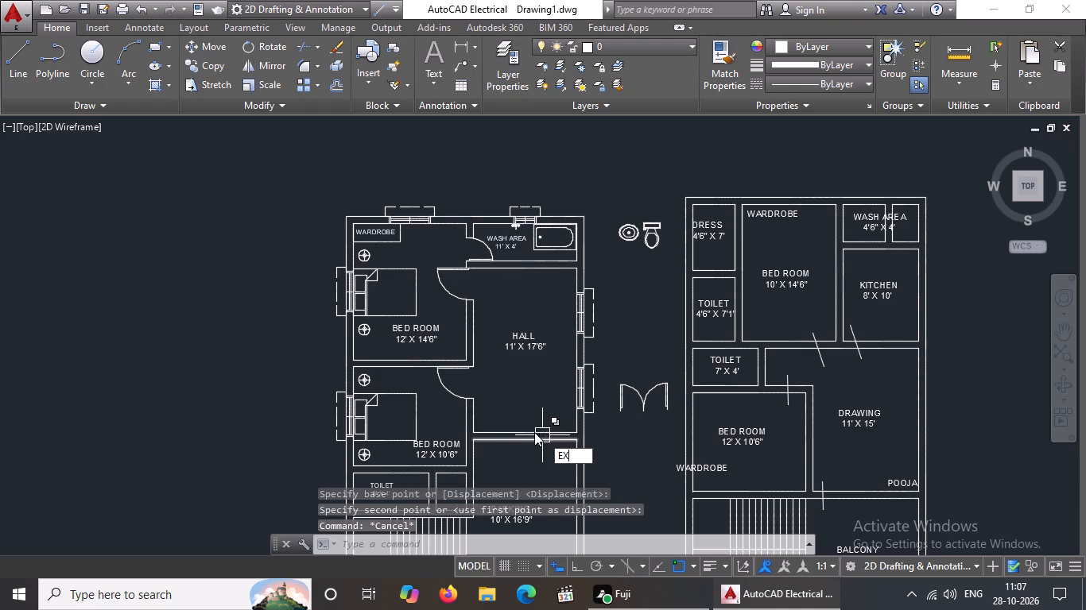
{"action": "key", "text": "space"}
{"action": "key", "text": "space"}
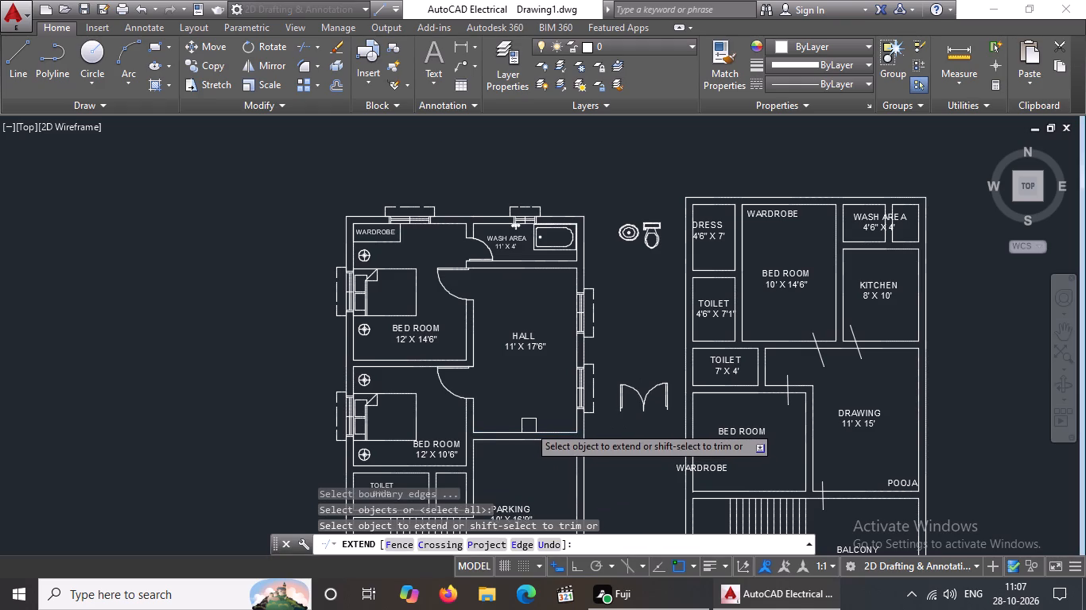
{"action": "scroll", "coordinate": [505, 443], "scroll_direction": "up", "scroll_amount": 1}
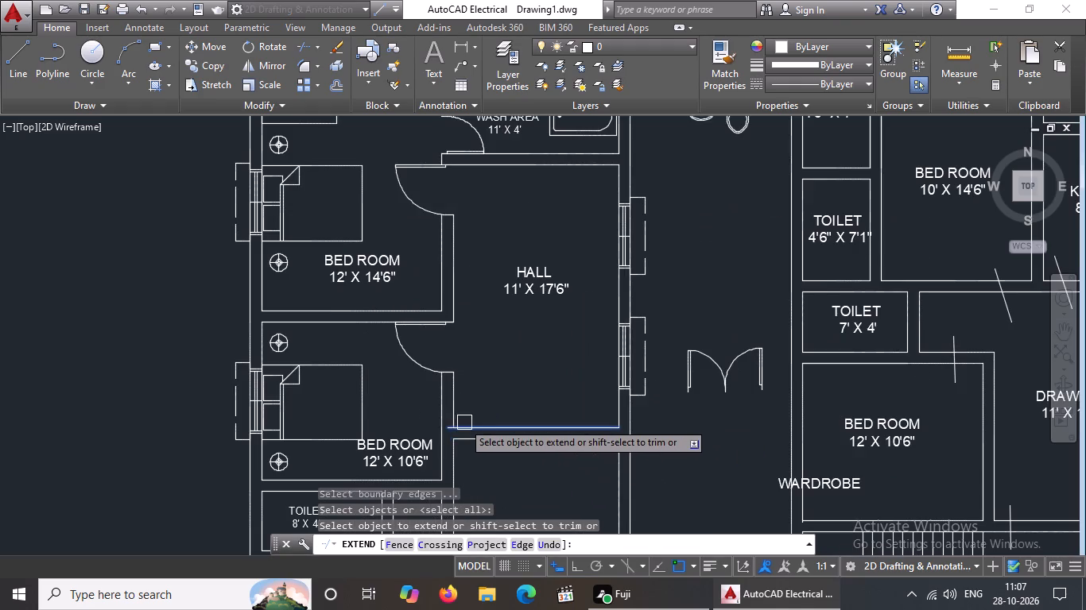
{"action": "scroll", "coordinate": [462, 421], "scroll_direction": "up", "scroll_amount": 2}
{"action": "left_click", "coordinate": [435, 411]}
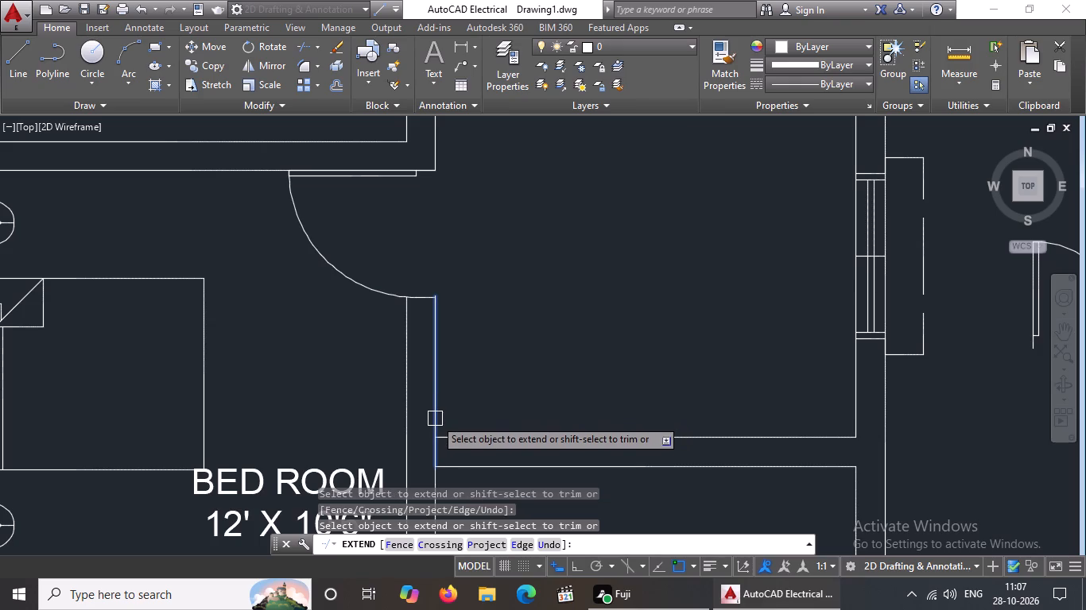
{"action": "left_click", "coordinate": [435, 419]}
{"action": "scroll", "coordinate": [580, 412], "scroll_direction": "down", "scroll_amount": 4}
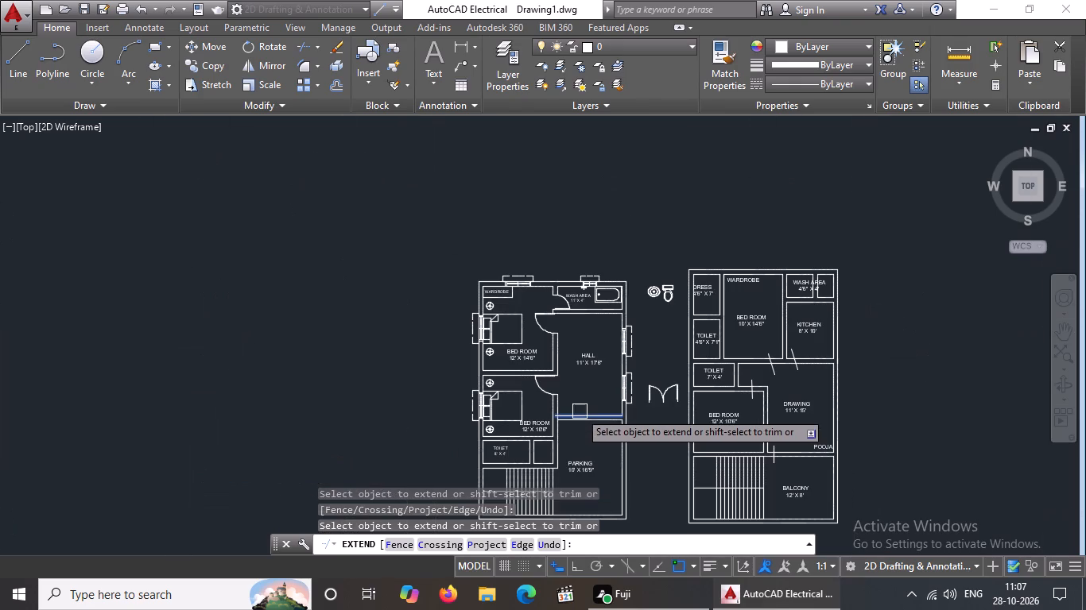
{"action": "key", "text": "Escape"}
Move the double door into the hall-parking wall, its west leaf's lower end on the parking's northwest corner.
{"action": "scroll", "coordinate": [650, 404], "scroll_direction": "up", "scroll_amount": 2}
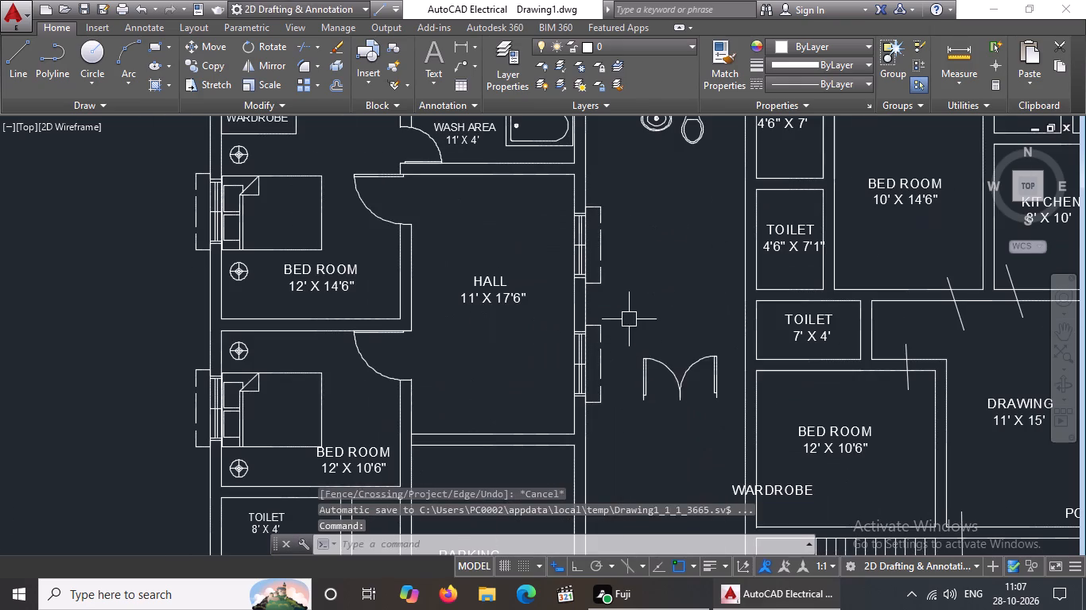
{"action": "left_click", "coordinate": [629, 318]}
{"action": "left_click", "coordinate": [727, 420]}
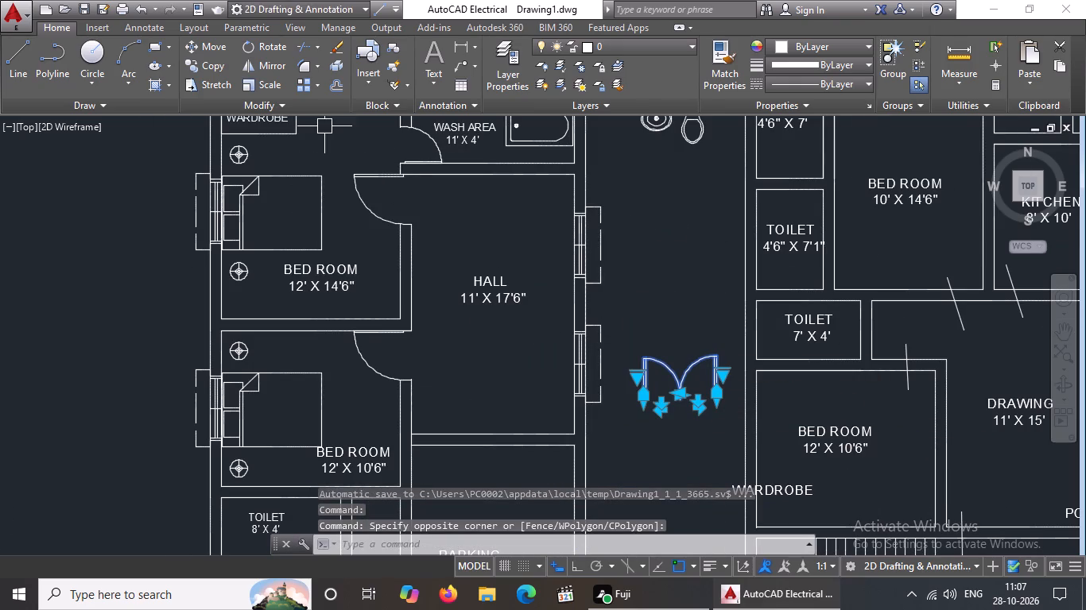
{"action": "left_click", "coordinate": [201, 46]}
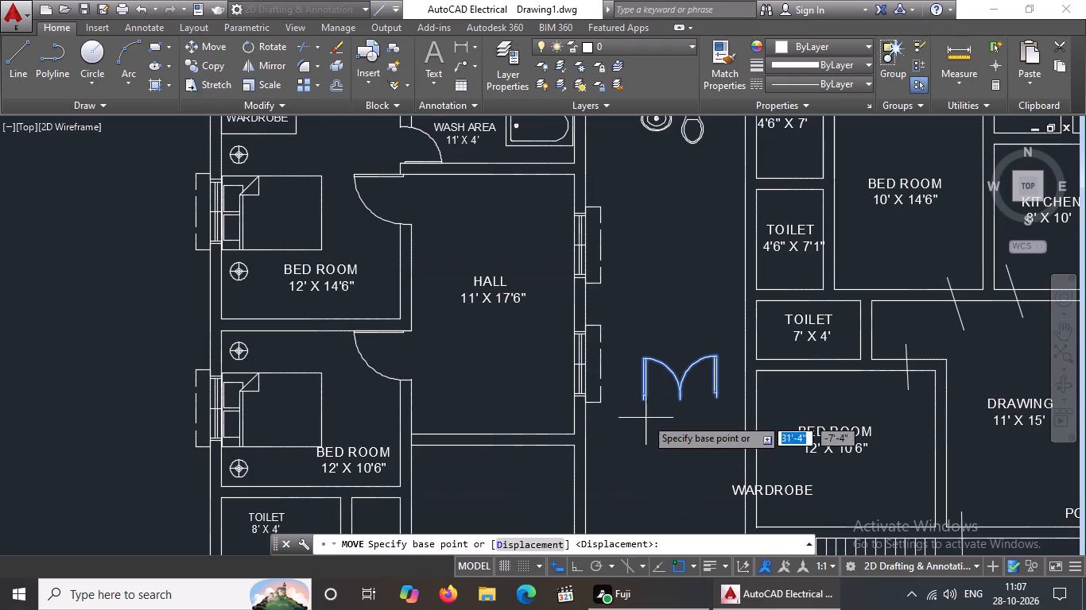
{"action": "scroll", "coordinate": [641, 411], "scroll_direction": "up", "scroll_amount": 3}
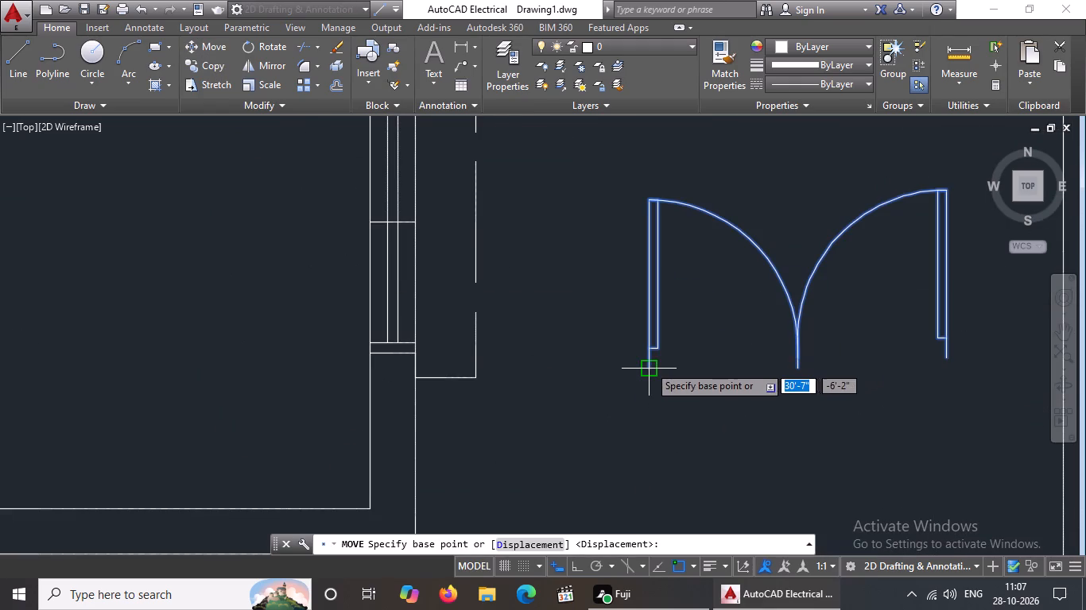
{"action": "left_click_drag", "start_coordinate": [650, 365], "coordinate": [619, 380]}
{"action": "scroll", "coordinate": [544, 371], "scroll_direction": "down", "scroll_amount": 3}
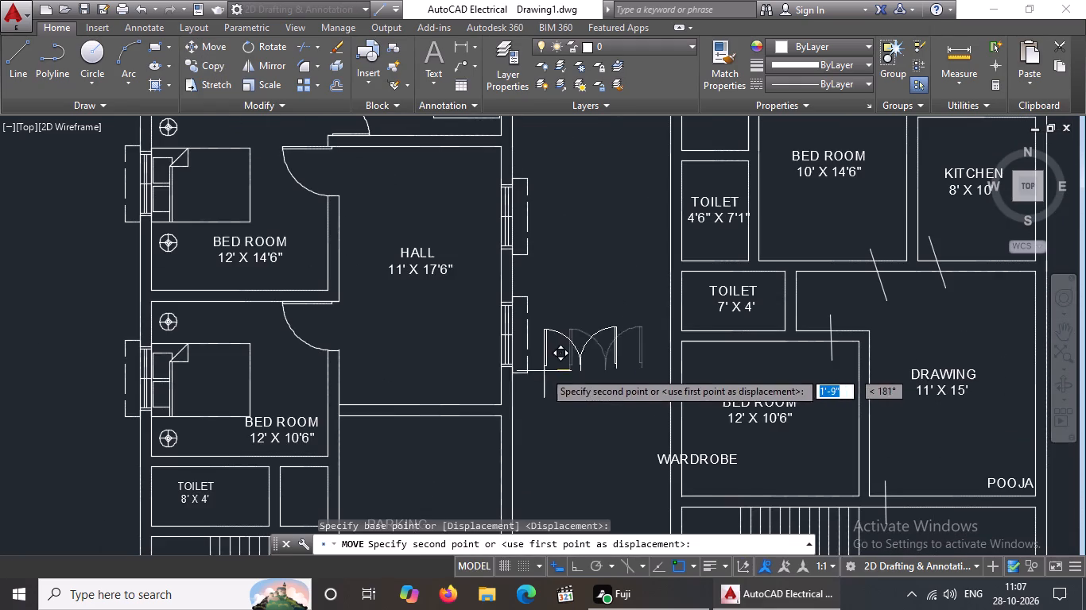
{"action": "scroll", "coordinate": [342, 415], "scroll_direction": "up", "scroll_amount": 3}
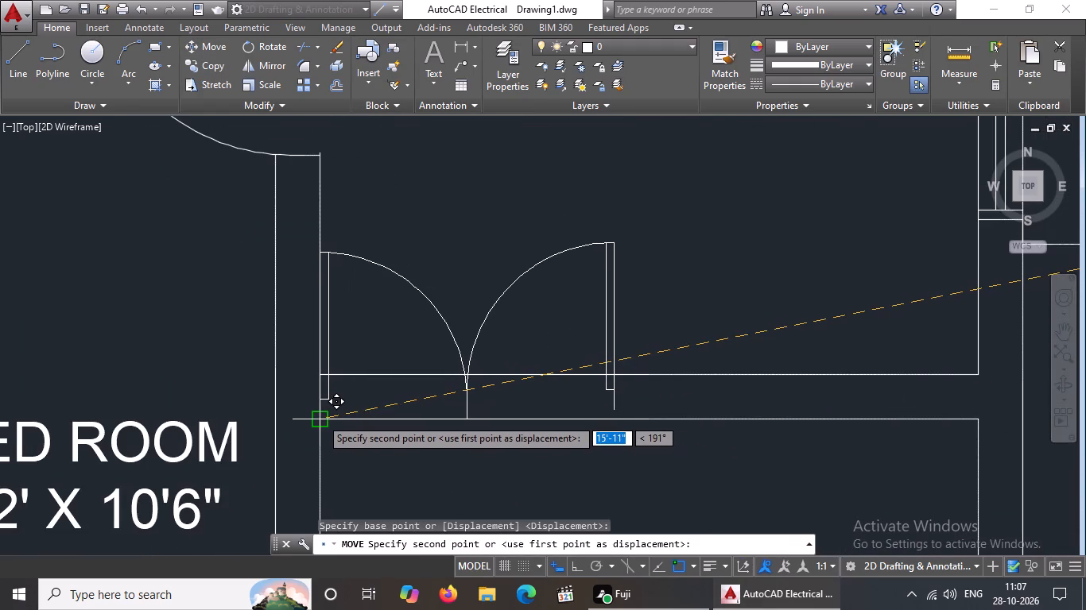
{"action": "left_click", "coordinate": [320, 417]}
{"action": "scroll", "coordinate": [442, 426], "scroll_direction": "down", "scroll_amount": 4}
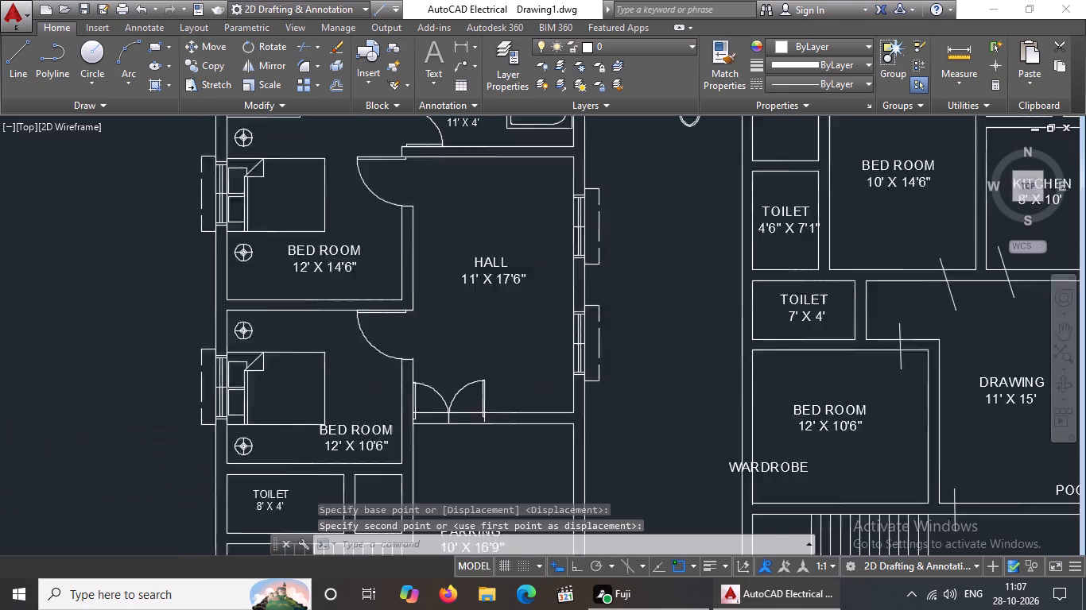
{"action": "key", "text": "Escape"}
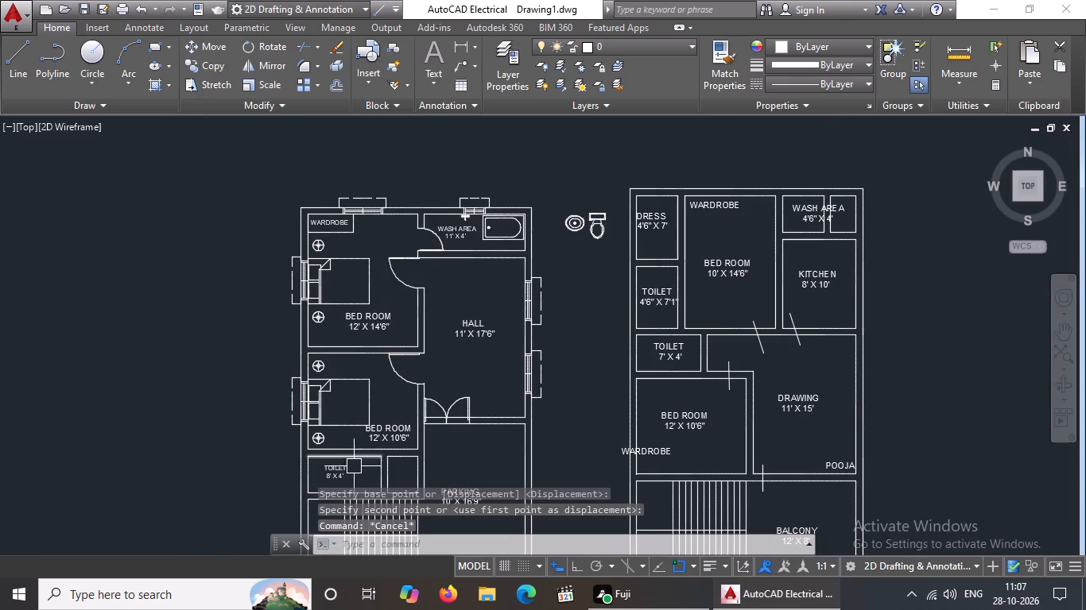
Trim the hall-side line of the hall-parking wall across the double door opening.
{"action": "key", "text": "t"}
{"action": "key", "text": "r"}
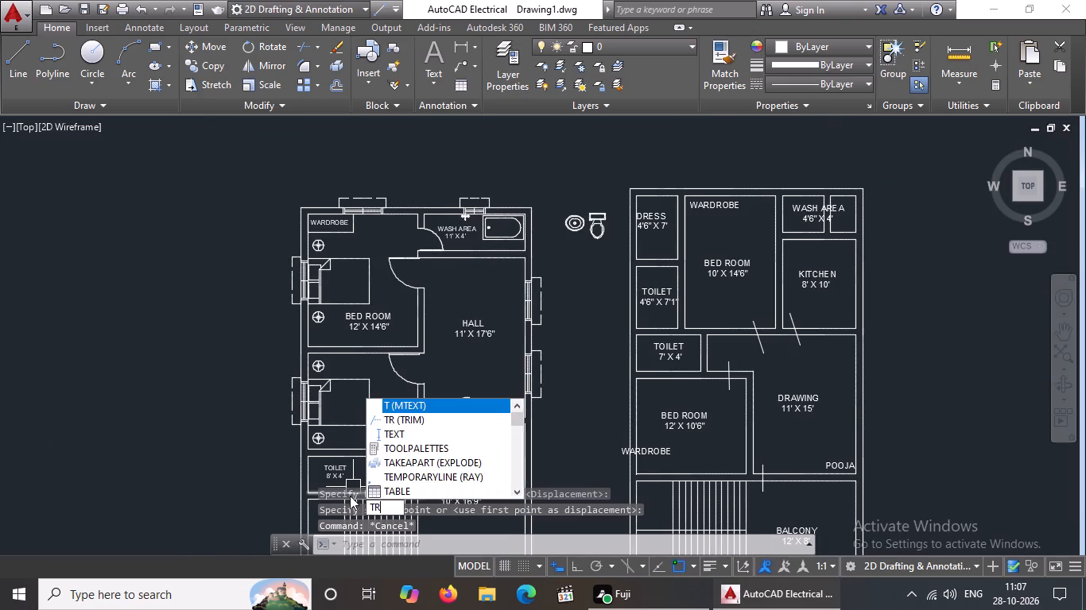
{"action": "key", "text": "Return"}
{"action": "key", "text": "Return"}
{"action": "scroll", "coordinate": [432, 430], "scroll_direction": "up", "scroll_amount": 5}
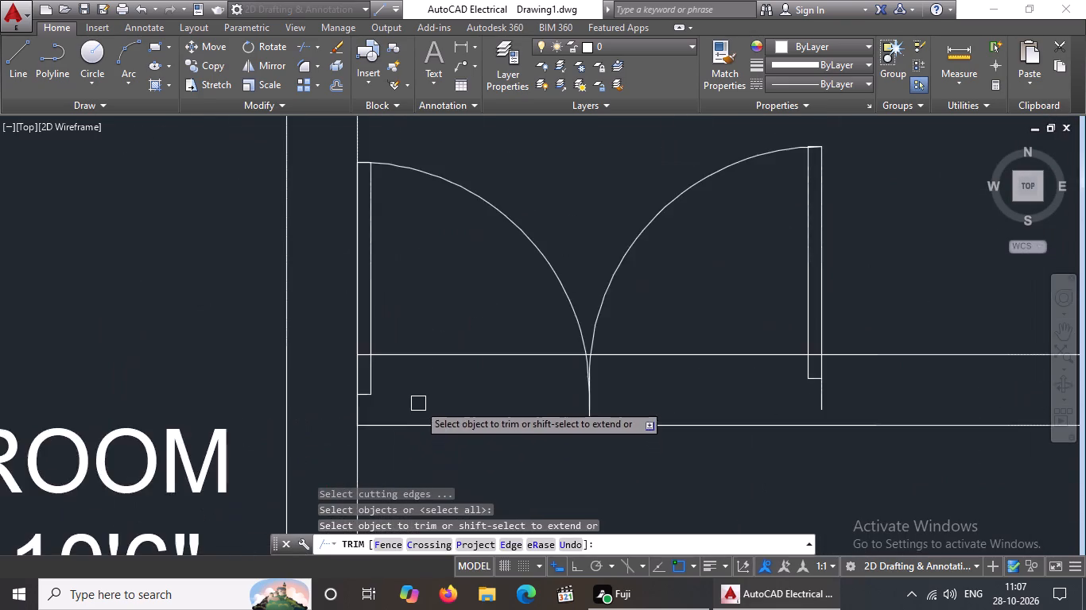
{"action": "scroll", "coordinate": [417, 401], "scroll_direction": "up", "scroll_amount": 2}
{"action": "left_click", "coordinate": [278, 286]}
{"action": "left_click", "coordinate": [316, 289]}
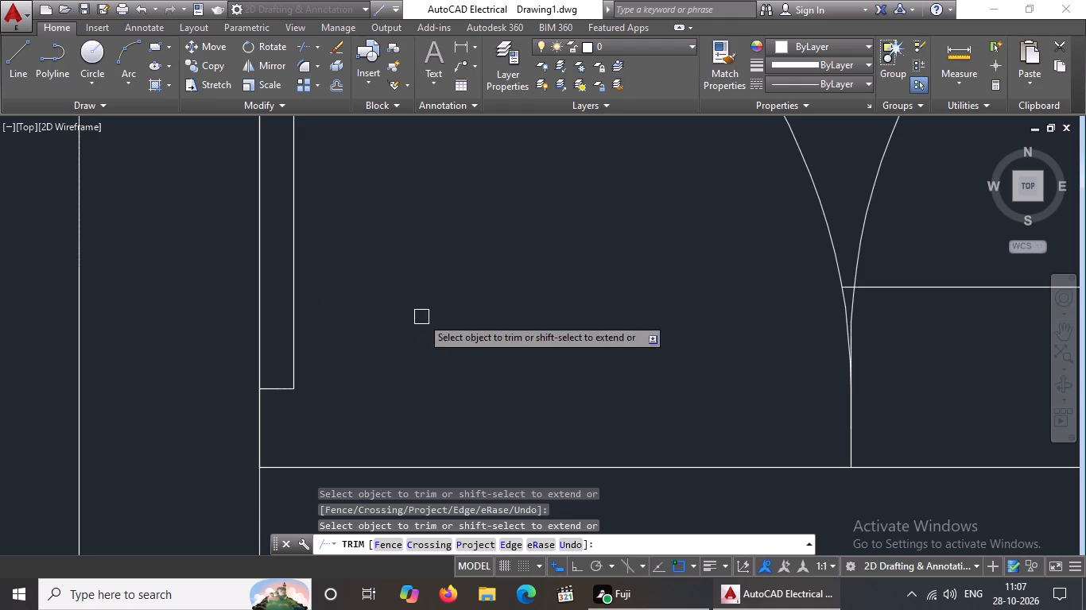
{"action": "scroll", "coordinate": [456, 317], "scroll_direction": "down", "scroll_amount": 2}
{"action": "scroll", "coordinate": [632, 303], "scroll_direction": "up", "scroll_amount": 3}
{"action": "scroll", "coordinate": [541, 288], "scroll_direction": "up", "scroll_amount": 2}
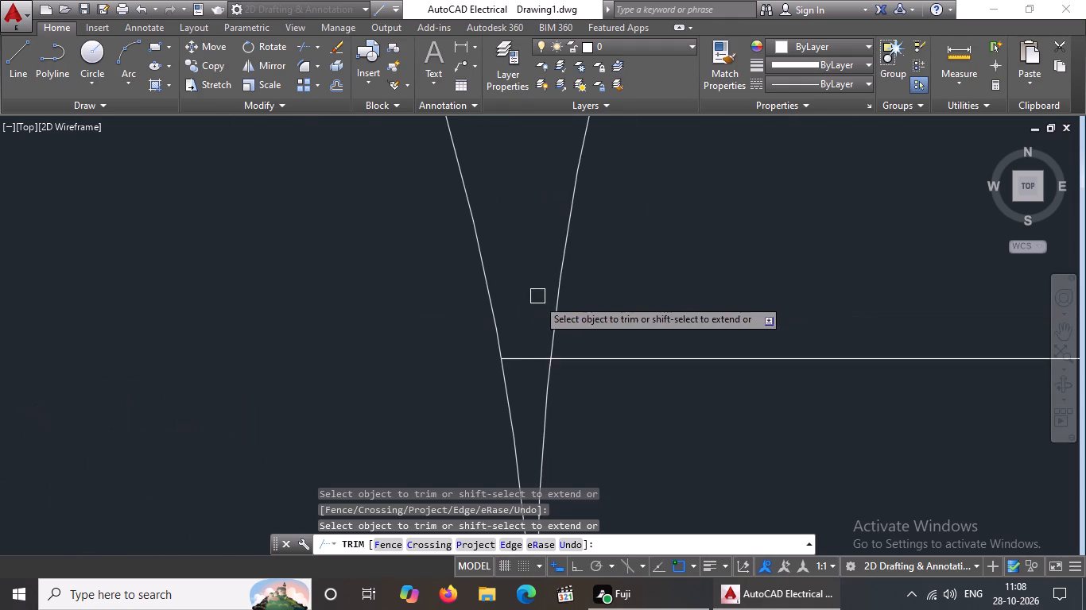
{"action": "left_click_drag", "start_coordinate": [528, 357], "coordinate": [535, 357]}
{"action": "left_click", "coordinate": [603, 361]}
{"action": "scroll", "coordinate": [603, 361], "scroll_direction": "down", "scroll_amount": 4}
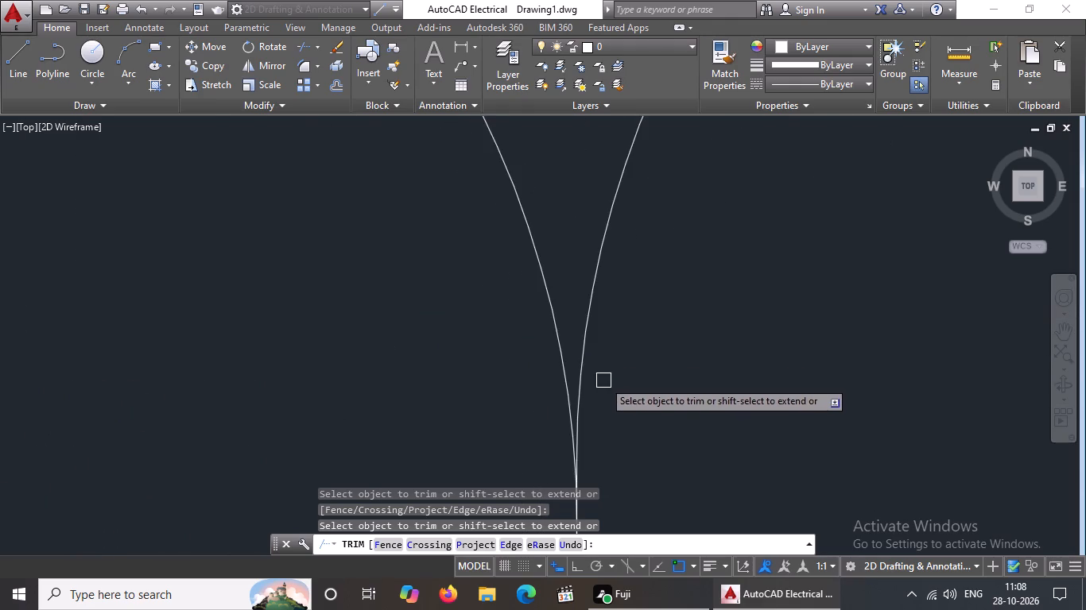
{"action": "scroll", "coordinate": [766, 366], "scroll_direction": "down", "scroll_amount": 3}
{"action": "scroll", "coordinate": [952, 382], "scroll_direction": "up", "scroll_amount": 2}
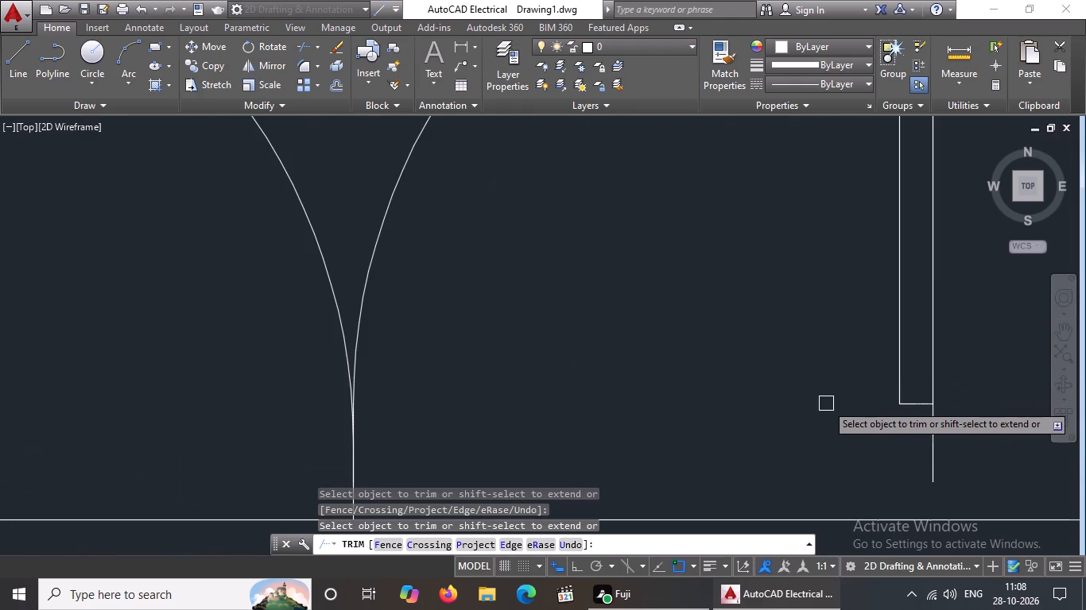
Trim the parking-side line of the hall-parking wall from the hall's west wall to the double door's east leaf.
{"action": "scroll", "coordinate": [826, 403], "scroll_direction": "down", "scroll_amount": 2}
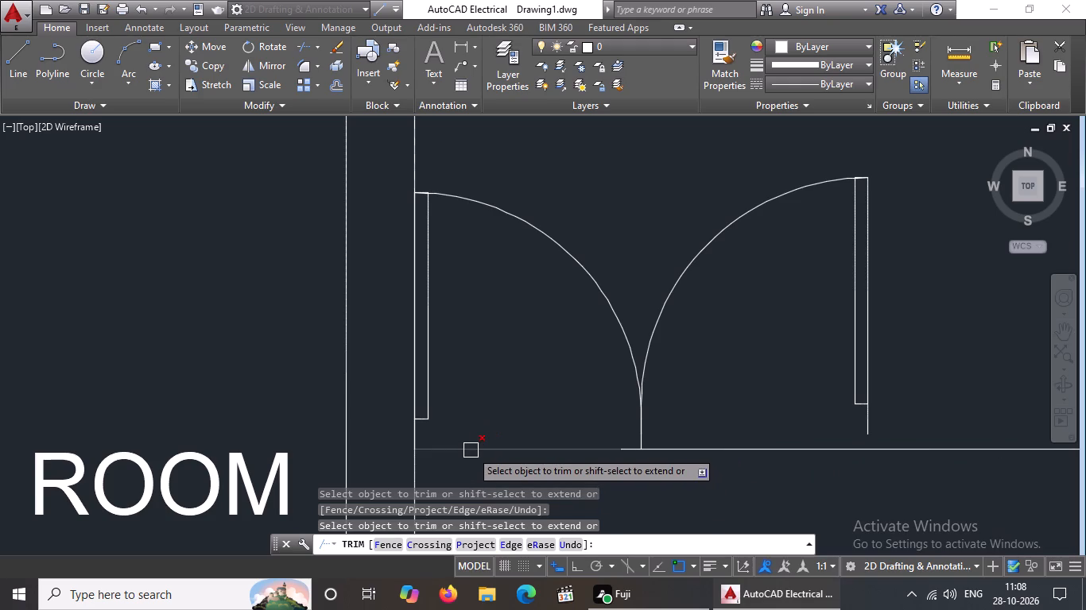
{"action": "left_click", "coordinate": [470, 450]}
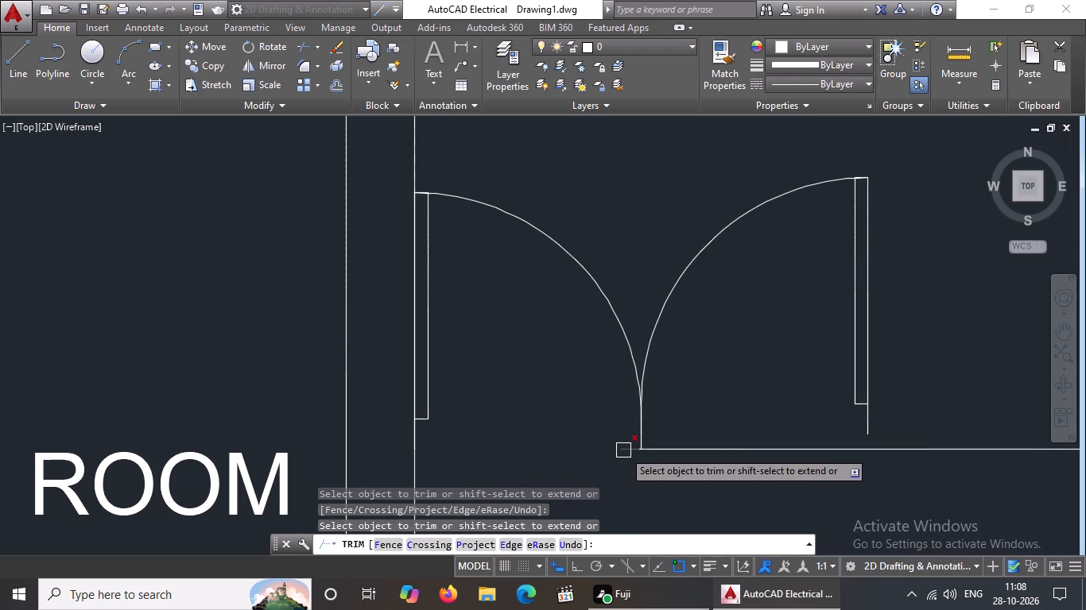
{"action": "left_click", "coordinate": [623, 450]}
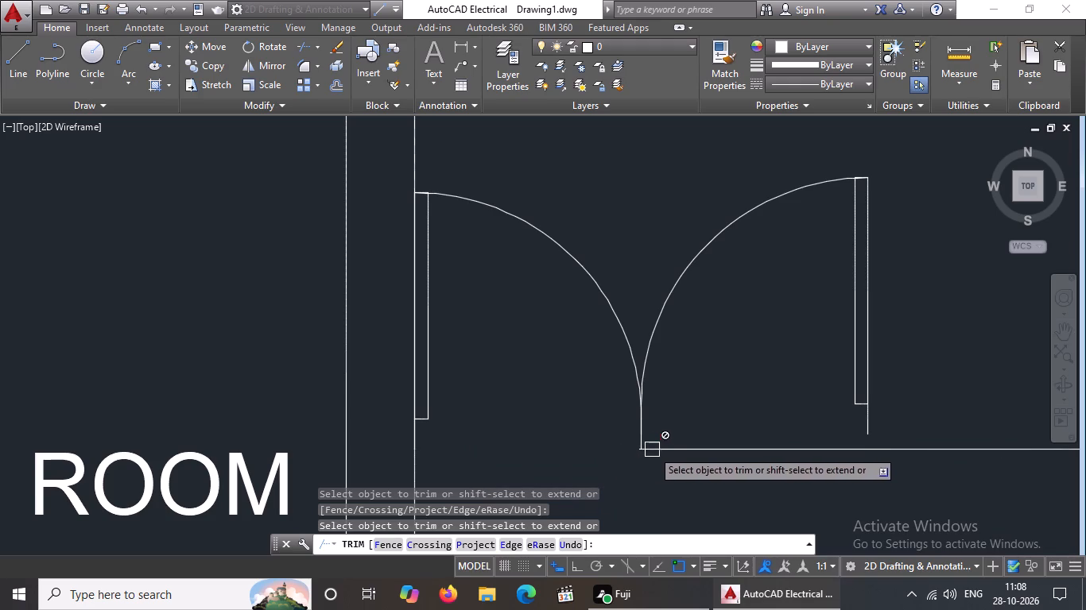
{"action": "left_click_drag", "start_coordinate": [654, 448], "coordinate": [662, 448]}
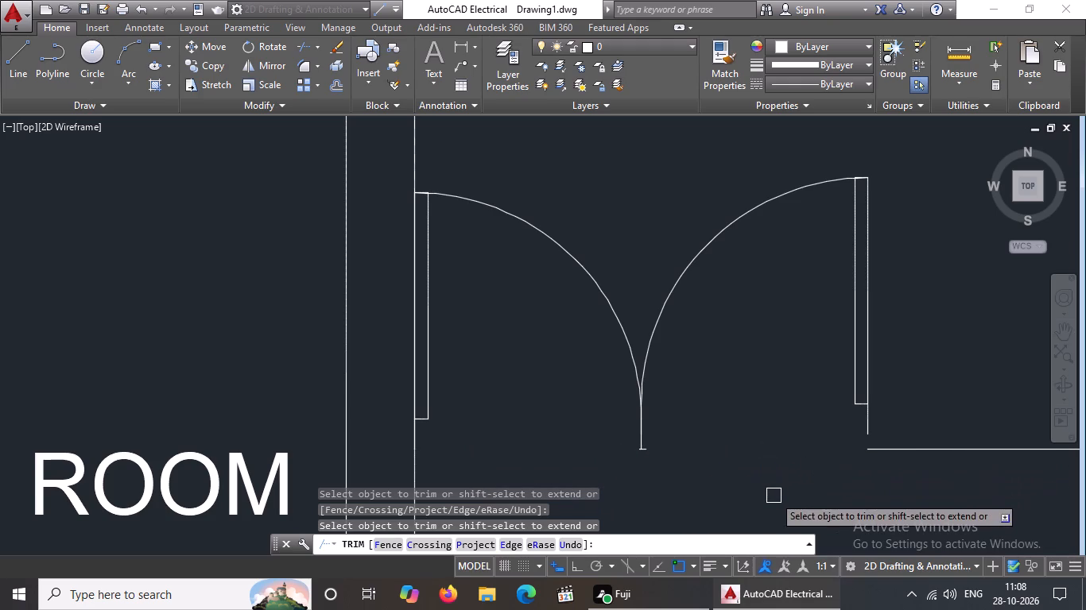
{"action": "key", "text": "Escape"}
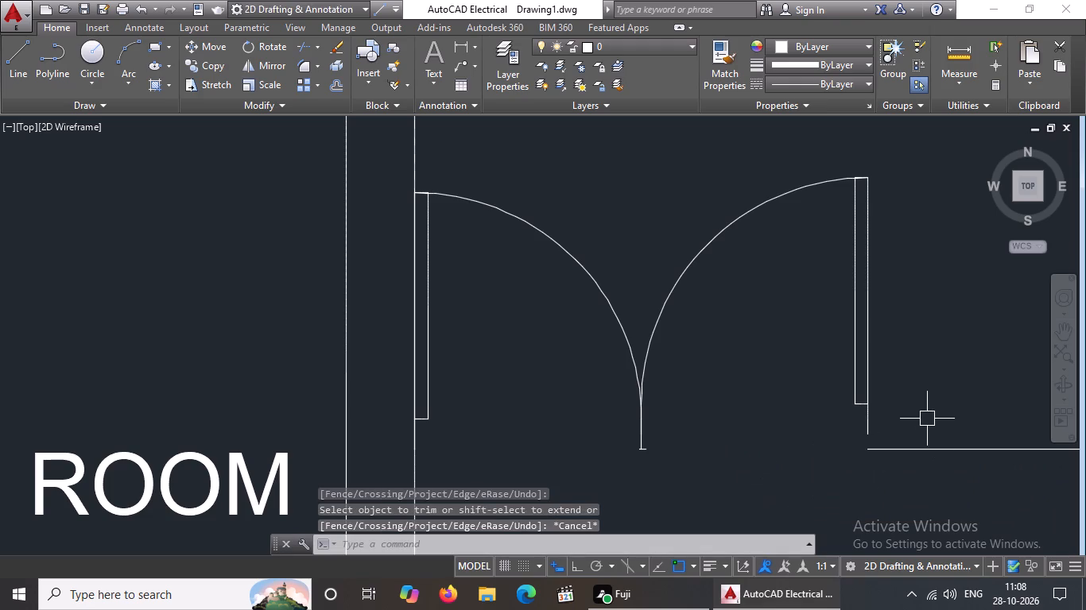
Move the double door's east leaf south so its lower end meets the trimmed end of the parking-side wall line.
{"action": "scroll", "coordinate": [923, 416], "scroll_direction": "down", "scroll_amount": 4}
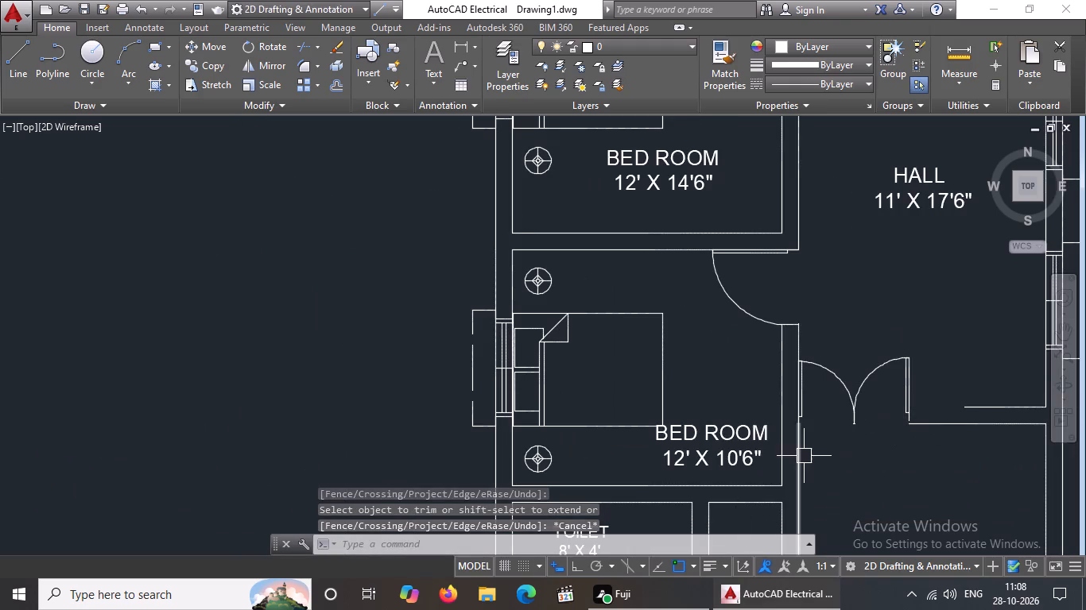
{"action": "middle_click_drag", "start_coordinate": [799, 457], "coordinate": [617, 503]}
{"action": "key", "text": "Escape"}
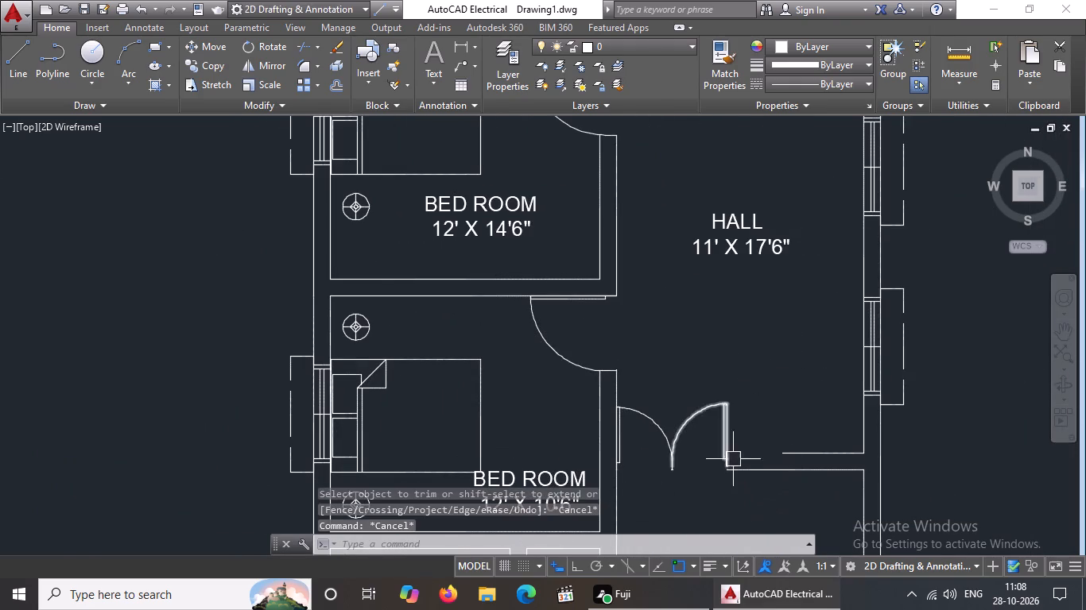
{"action": "scroll", "coordinate": [733, 459], "scroll_direction": "up", "scroll_amount": 4}
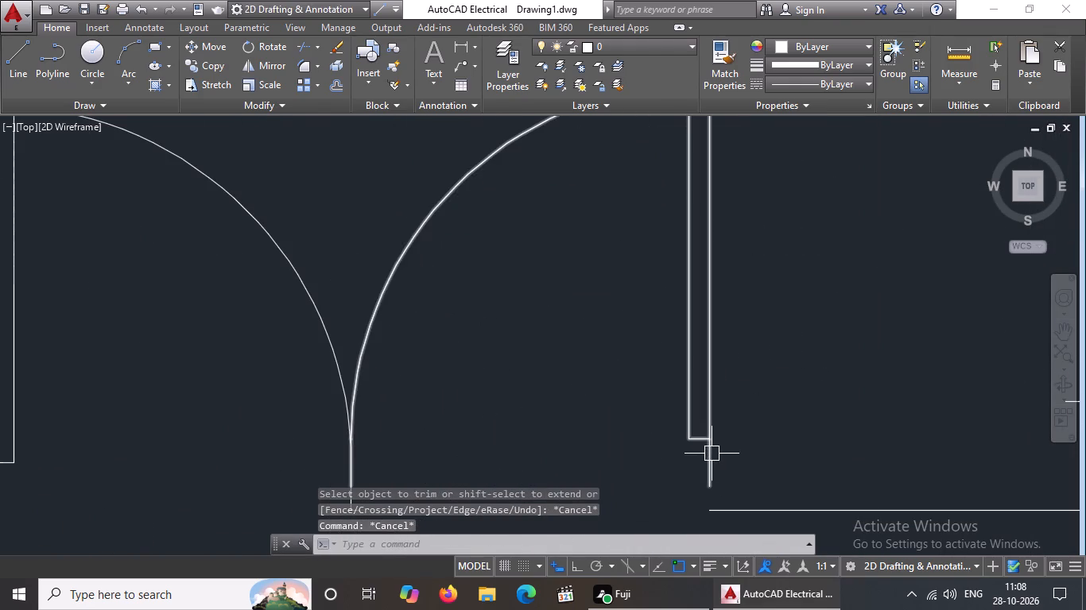
{"action": "left_click", "coordinate": [712, 454]}
{"action": "left_click", "coordinate": [192, 42]}
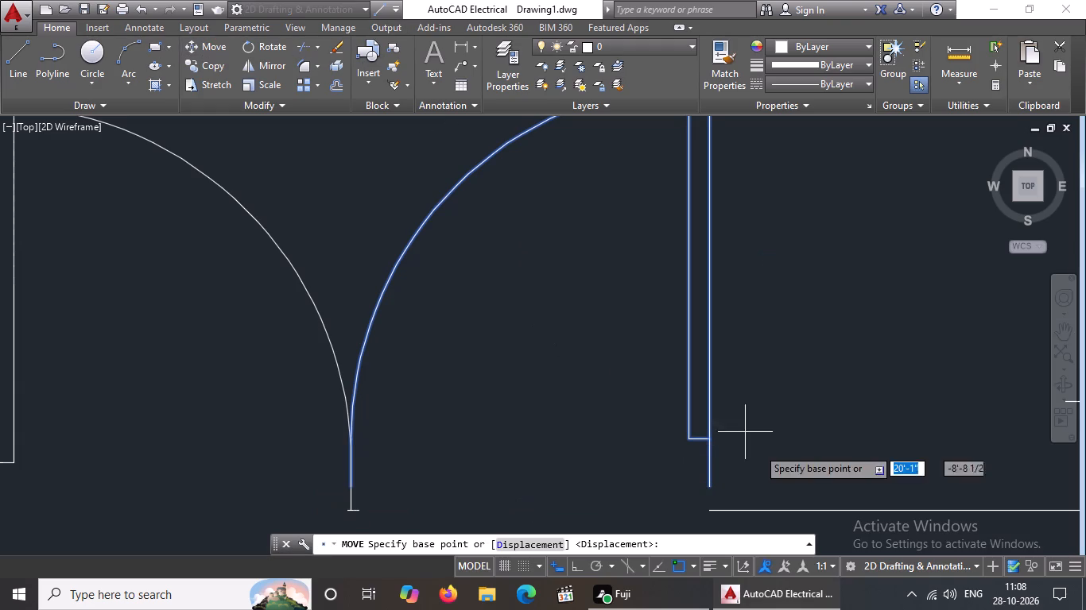
{"action": "left_click", "coordinate": [709, 486]}
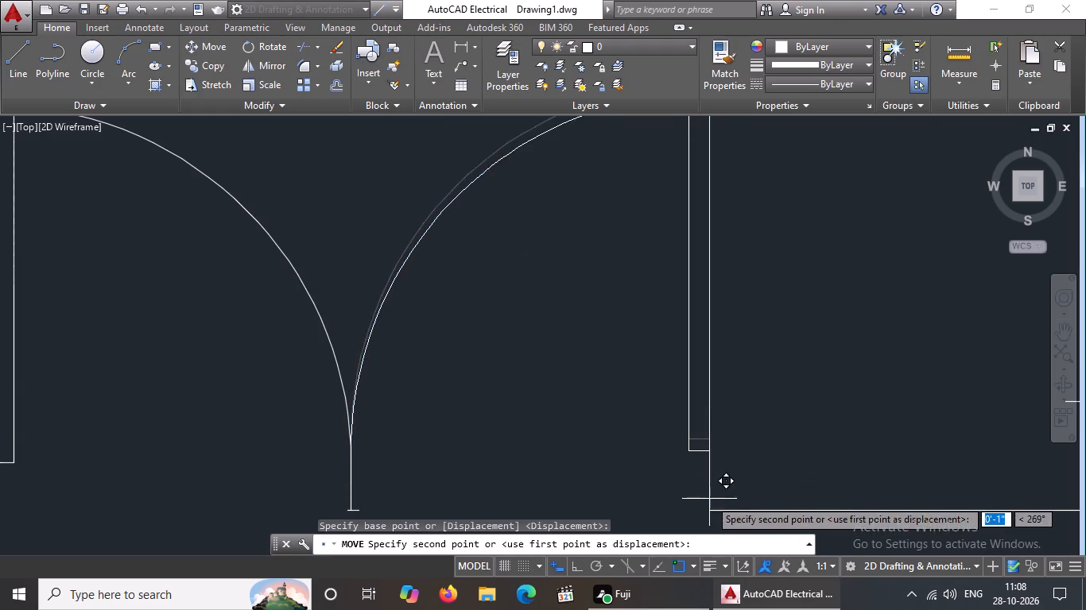
{"action": "left_click", "coordinate": [709, 512]}
{"action": "scroll", "coordinate": [723, 481], "scroll_direction": "down", "scroll_amount": 4}
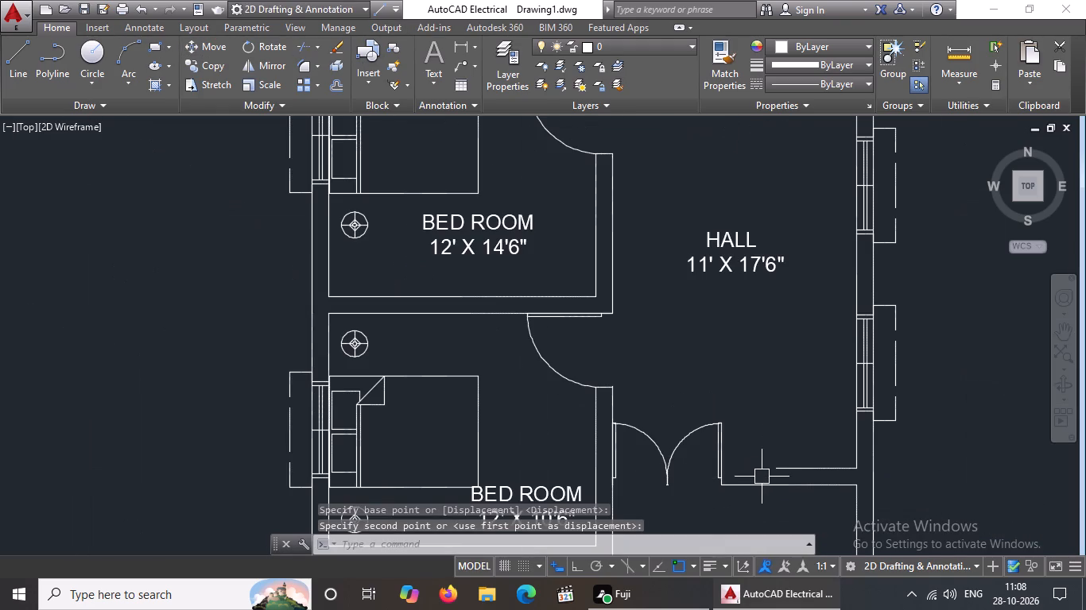
{"action": "key", "text": "Escape"}
Extend the hall-side line of the hall-parking wall west to the double door's east leaf.
{"action": "key", "text": "e"}
{"action": "key", "text": "x"}
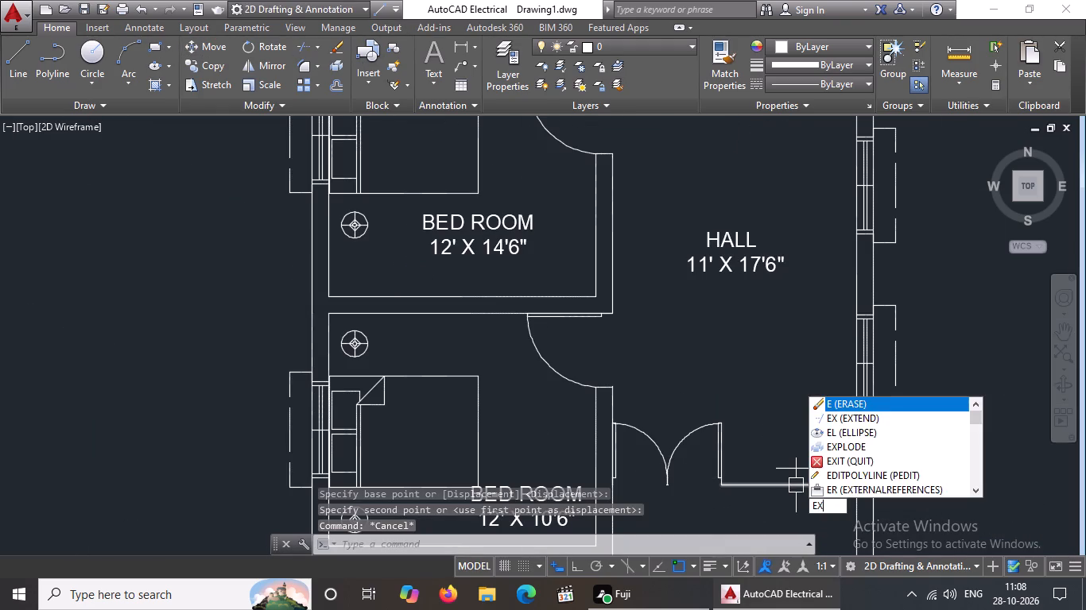
{"action": "key", "text": "Escape"}
{"action": "key", "text": "e"}
{"action": "key", "text": "x"}
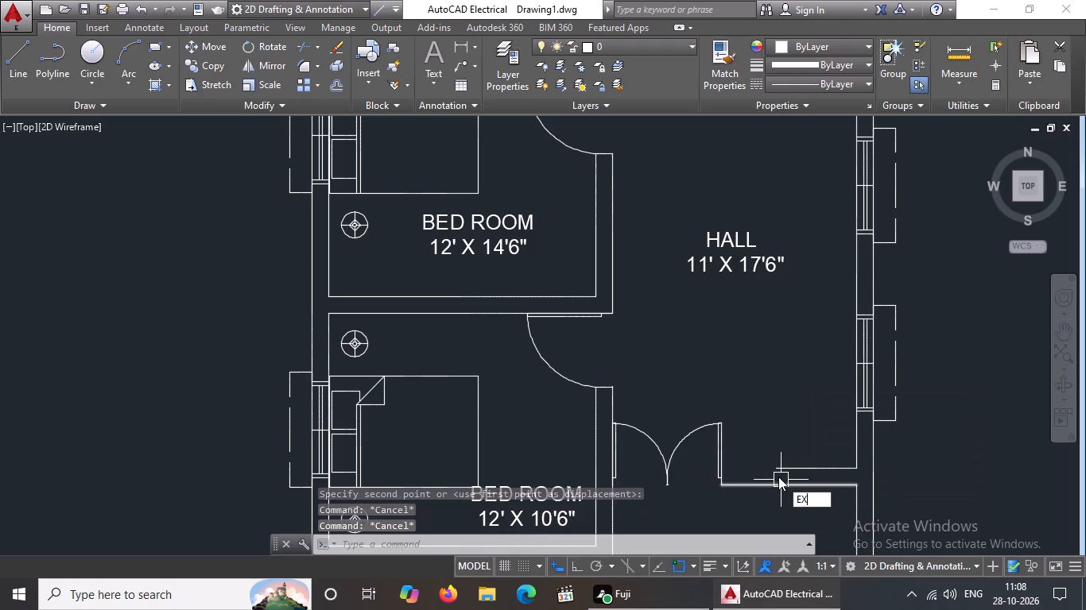
{"action": "key", "text": "space"}
{"action": "key", "text": "space"}
{"action": "left_click", "coordinate": [799, 465]}
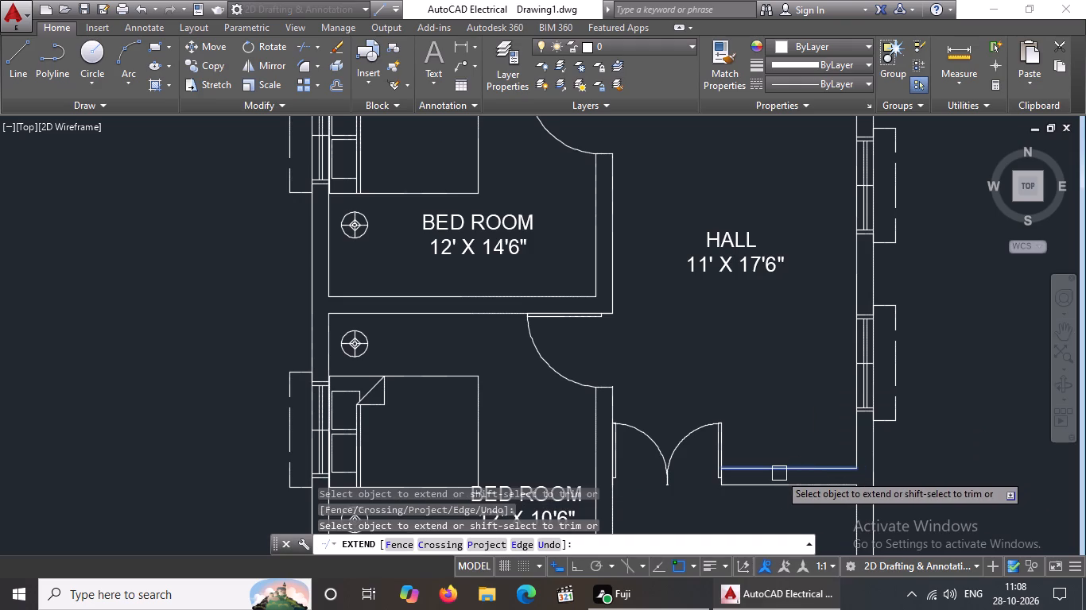
{"action": "left_click", "coordinate": [779, 473]}
{"action": "scroll", "coordinate": [793, 346], "scroll_direction": "down", "scroll_amount": 1}
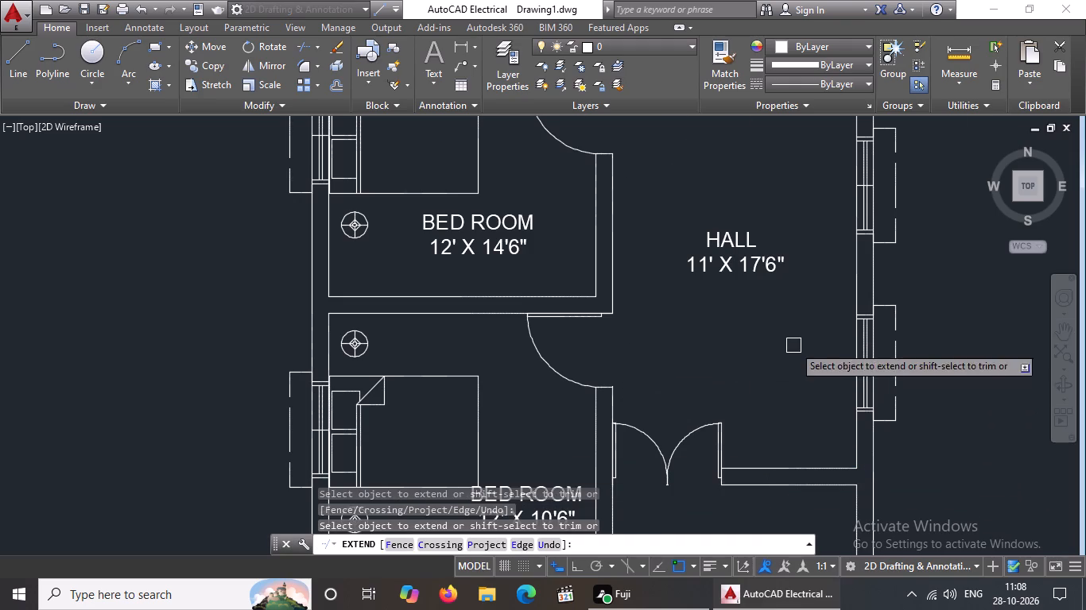
{"action": "scroll", "coordinate": [793, 346], "scroll_direction": "down", "scroll_amount": 1}
{"action": "key", "text": "Escape"}
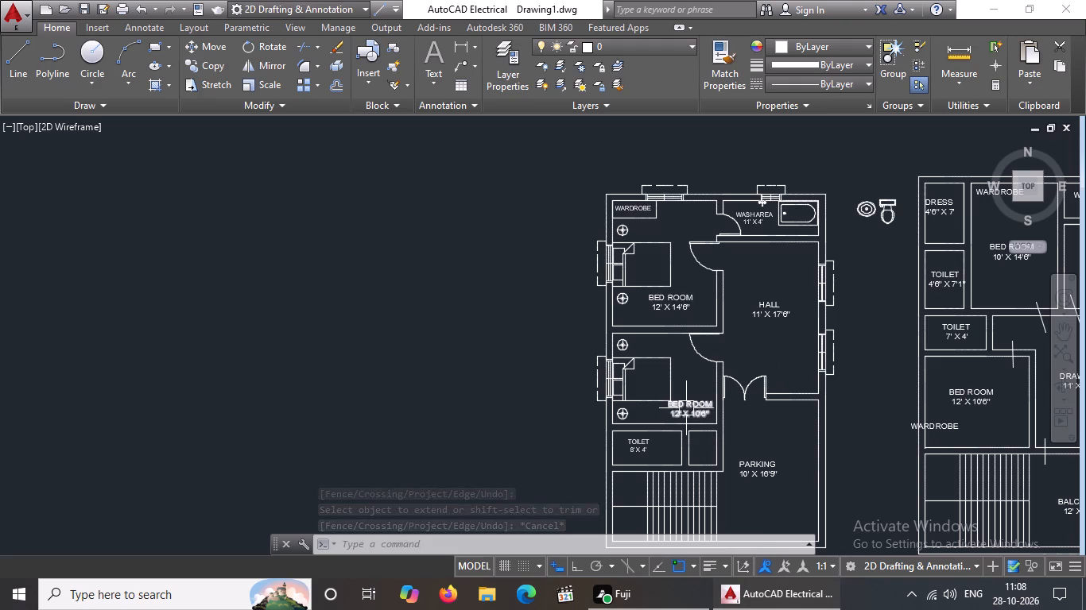
Move the 12' X 14'6" bedroom label about 6 1/2" south within its room.
{"action": "scroll", "coordinate": [679, 313], "scroll_direction": "up", "scroll_amount": 2}
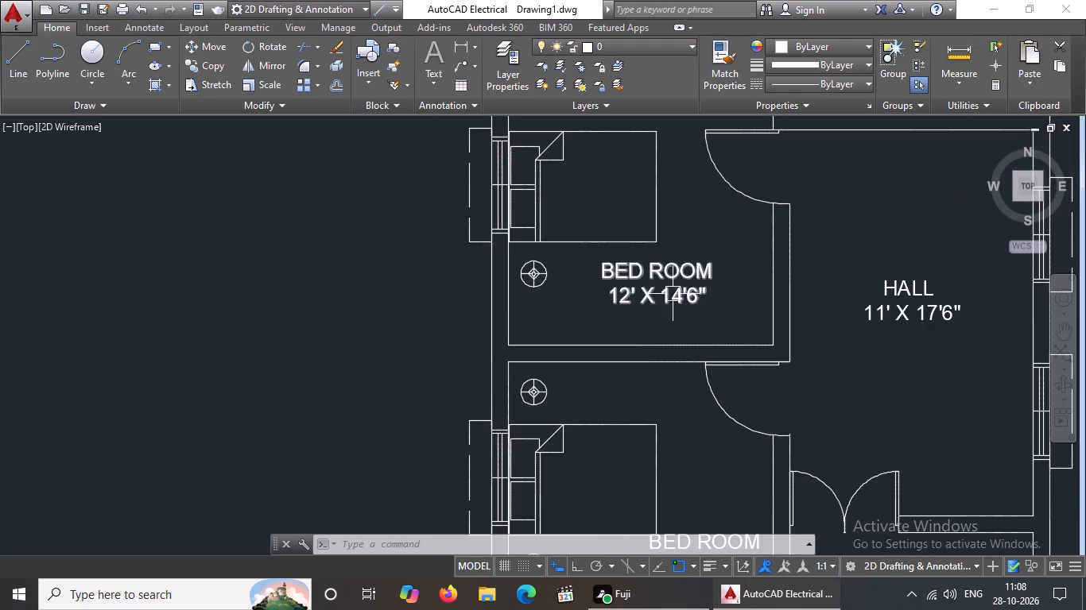
{"action": "left_click", "coordinate": [673, 289]}
{"action": "left_click", "coordinate": [606, 262]}
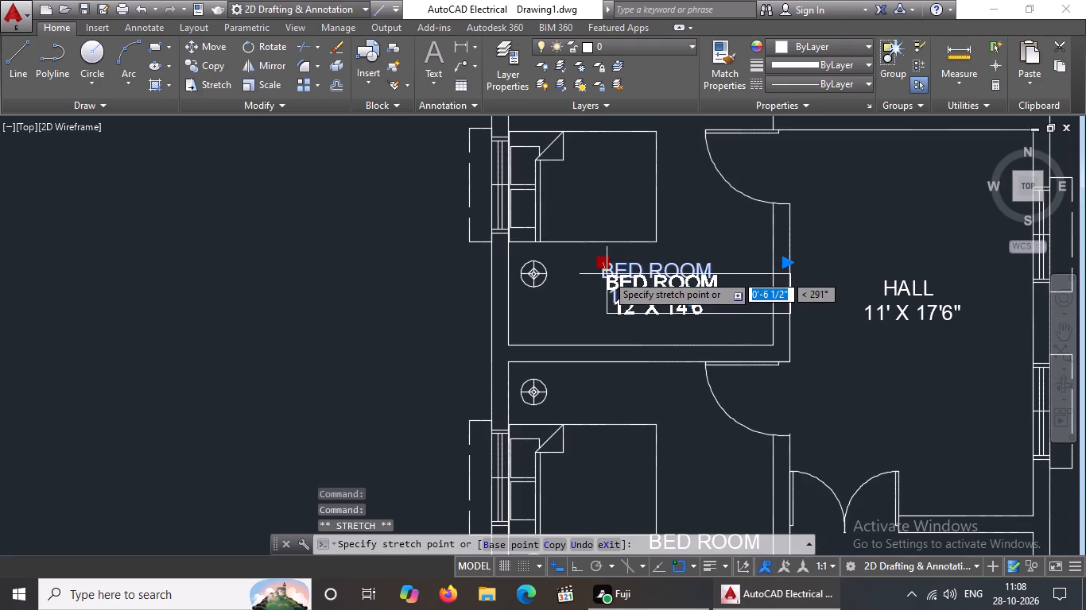
{"action": "left_click", "coordinate": [607, 274]}
Move the 12' X 10'6" bedroom label about 4 1/2" south, clear of the bed.
{"action": "scroll", "coordinate": [699, 248], "scroll_direction": "down", "scroll_amount": 2}
{"action": "scroll", "coordinate": [706, 373], "scroll_direction": "up", "scroll_amount": 2}
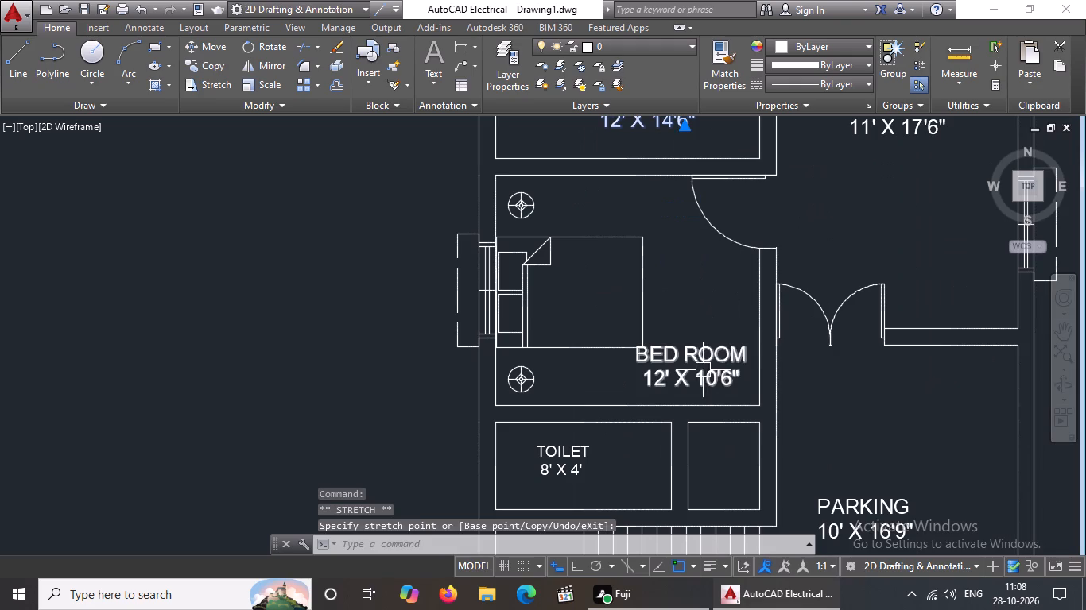
{"action": "left_click", "coordinate": [702, 369]}
{"action": "left_click", "coordinate": [632, 343]}
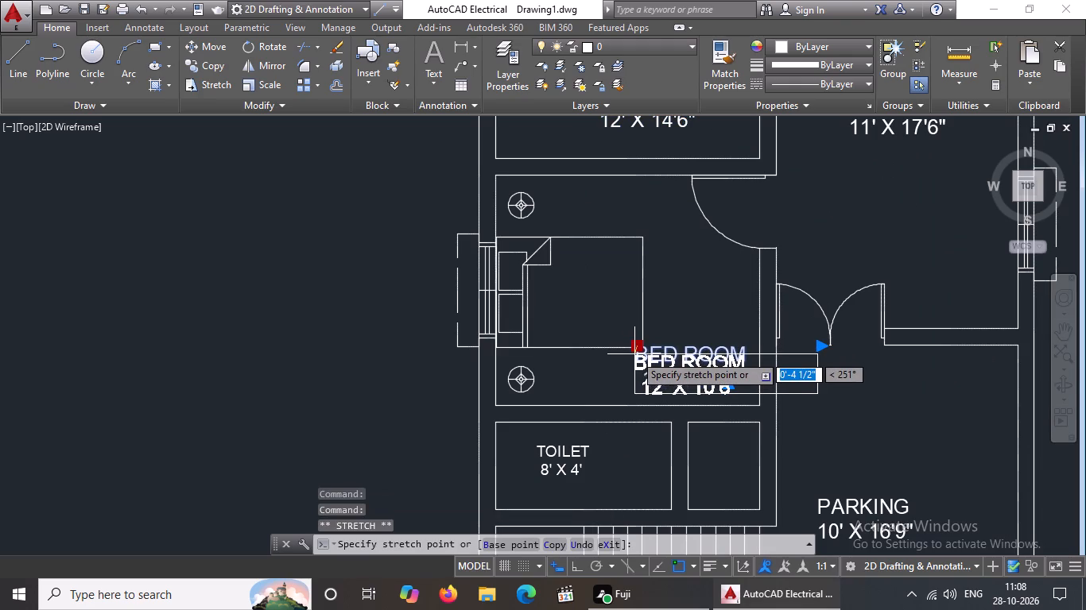
{"action": "left_click", "coordinate": [634, 354]}
{"action": "key", "text": "Escape"}
Move the HALL 11' X 17'6" label south into the lower part of the hall, north of the parking wall.
{"action": "scroll", "coordinate": [712, 363], "scroll_direction": "down", "scroll_amount": 1}
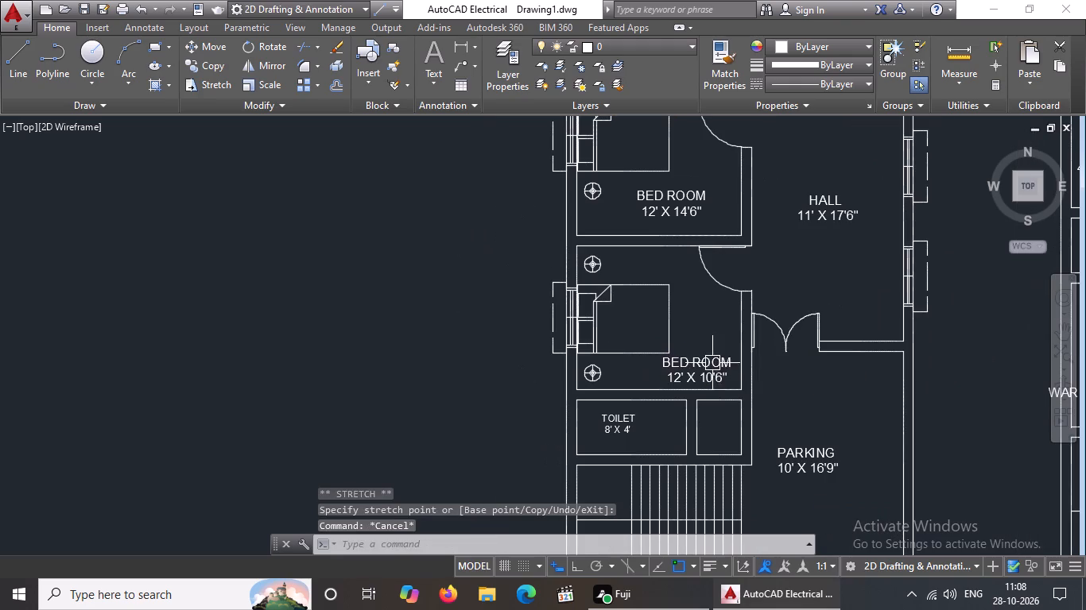
{"action": "scroll", "coordinate": [834, 224], "scroll_direction": "down", "scroll_amount": 2}
{"action": "left_click", "coordinate": [834, 223]}
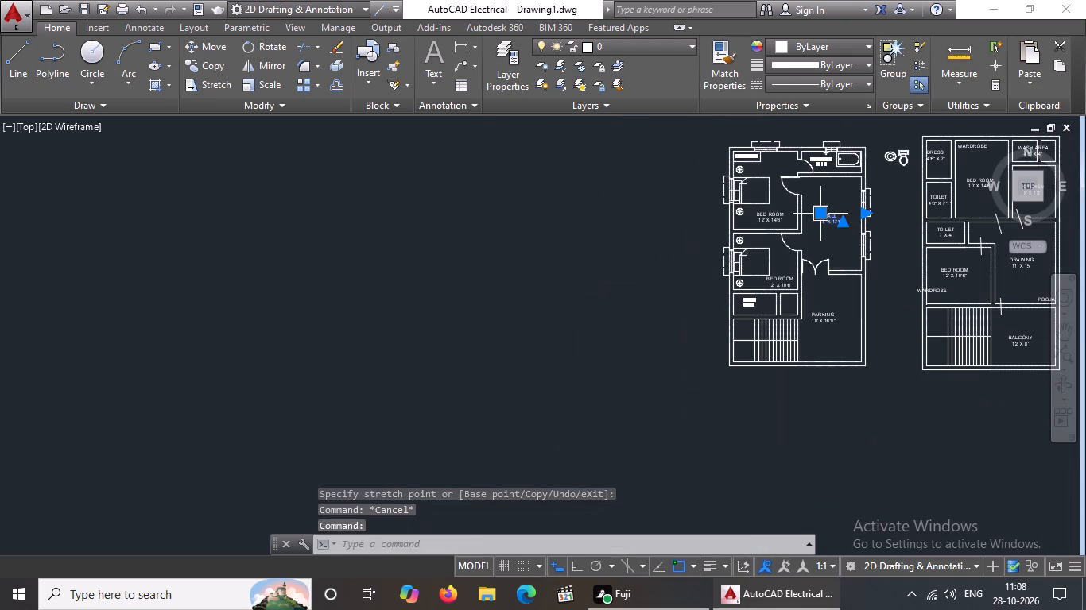
{"action": "left_click_drag", "start_coordinate": [823, 212], "coordinate": [826, 229]}
{"action": "left_click", "coordinate": [825, 241]}
{"action": "scroll", "coordinate": [845, 146], "scroll_direction": "up", "scroll_amount": 2}
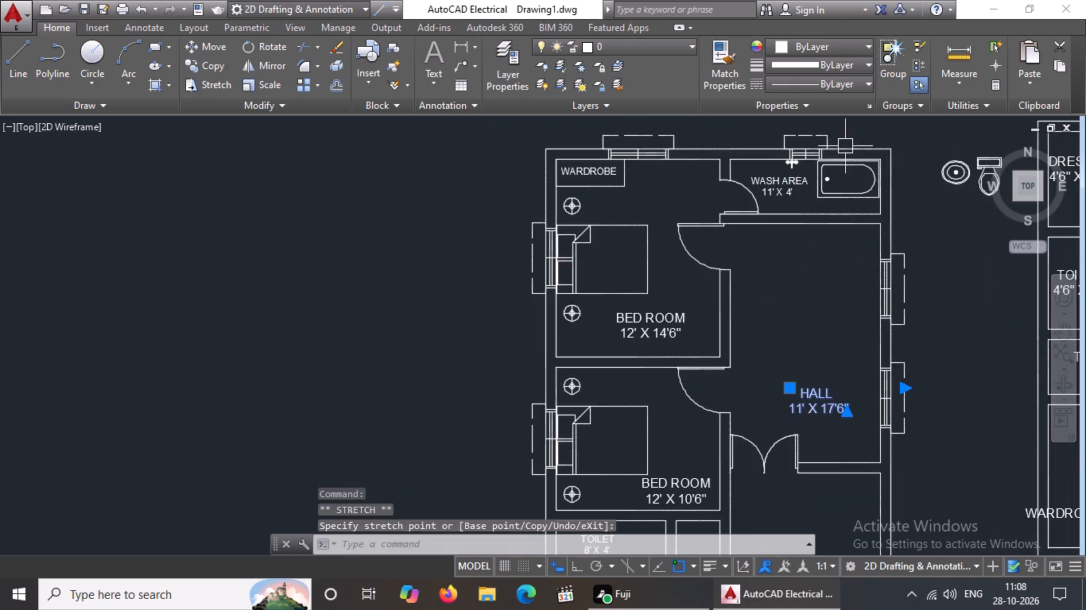
{"action": "scroll", "coordinate": [862, 150], "scroll_direction": "up", "scroll_amount": 1}
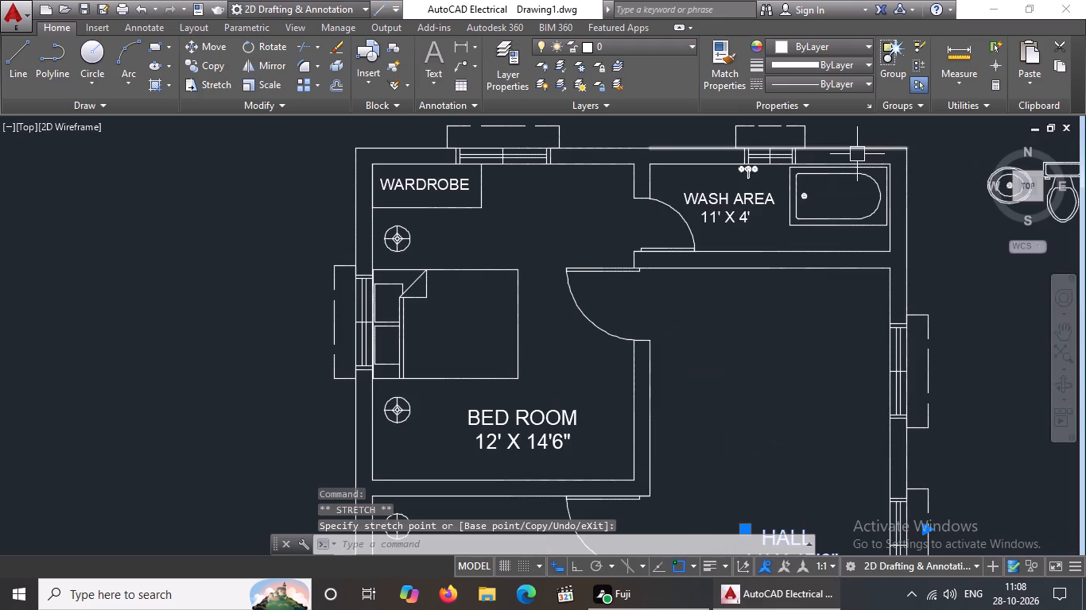
{"action": "scroll", "coordinate": [669, 233], "scroll_direction": "down", "scroll_amount": 1}
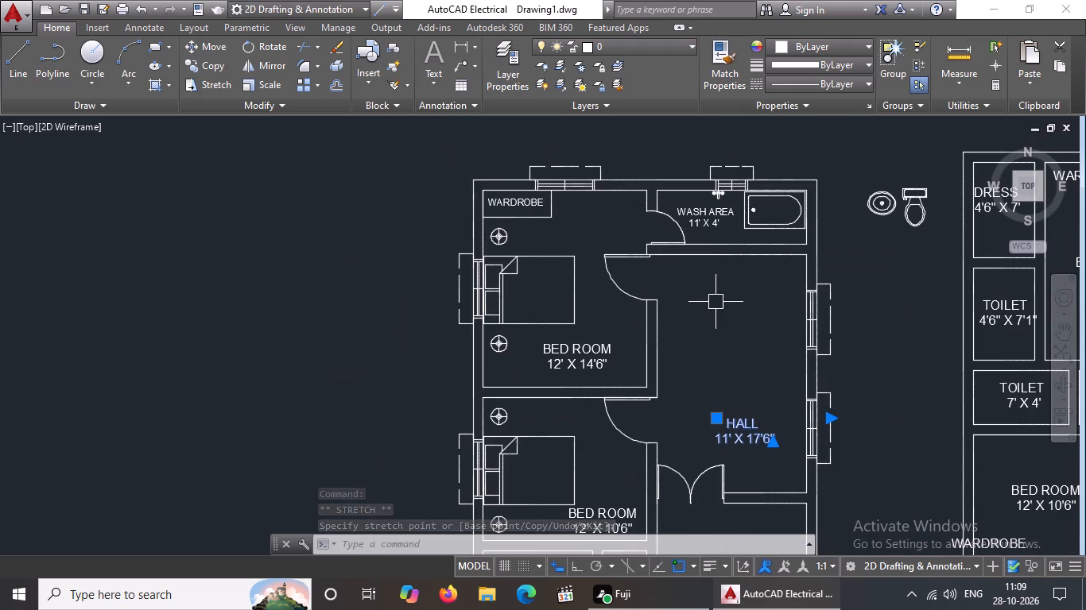
{"action": "key", "text": "Escape"}
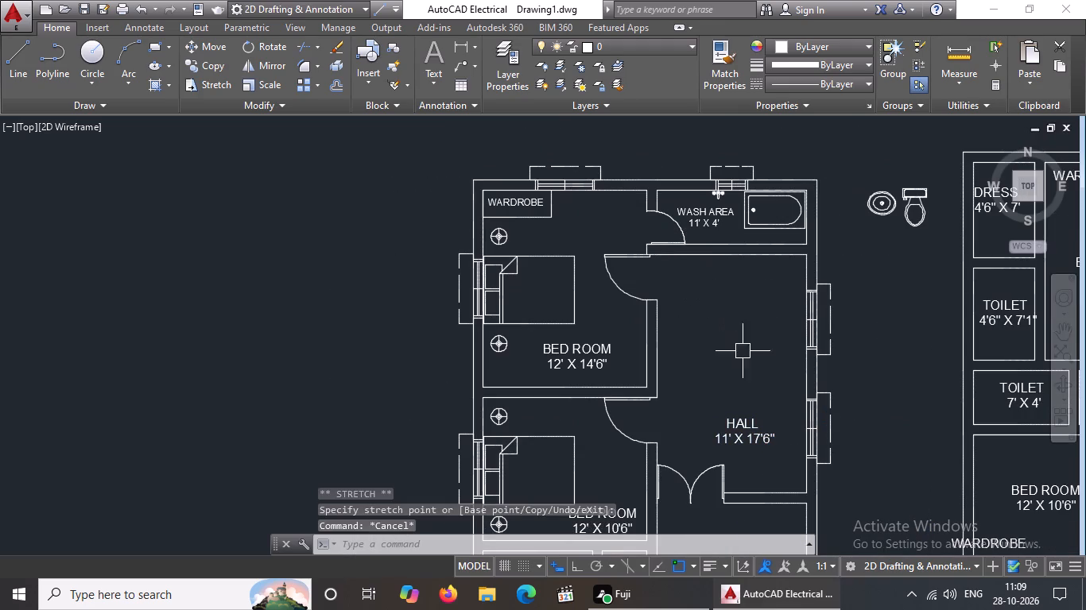
Open DesignCenter and browse from the home folder to the blocks of Home - Space Planner.dwg.
{"action": "type", "text": "DC"}
{"action": "key", "text": "space"}
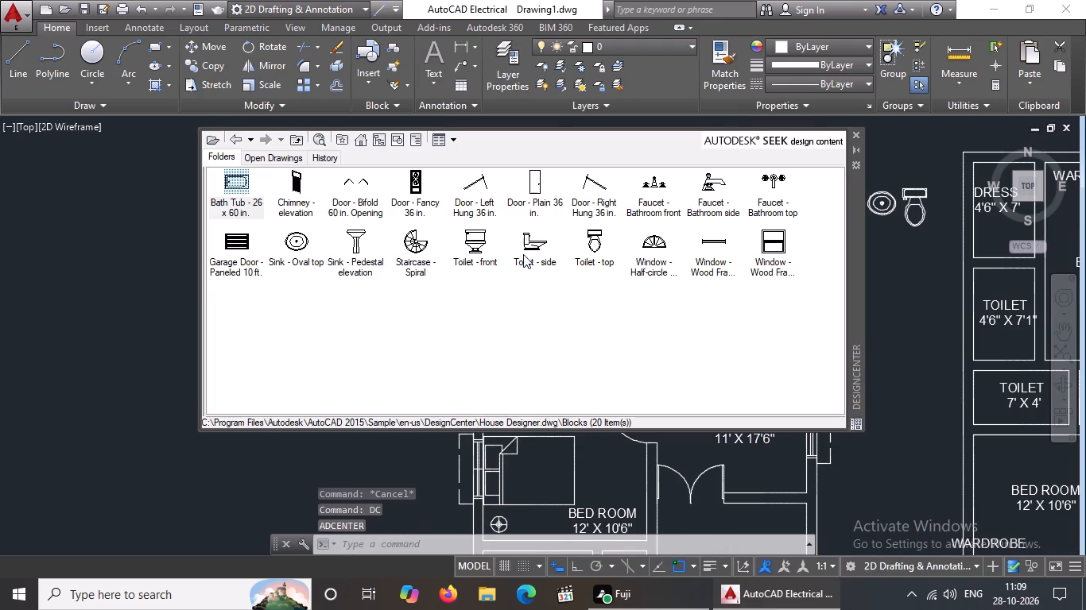
{"action": "left_click", "coordinate": [360, 141]}
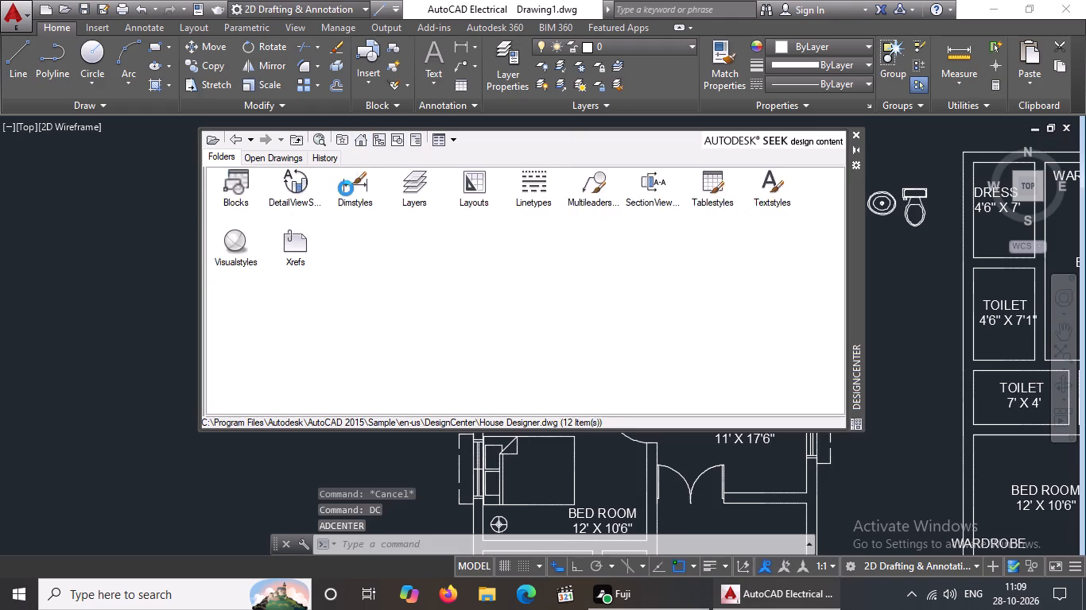
{"action": "double_click", "coordinate": [355, 195]}
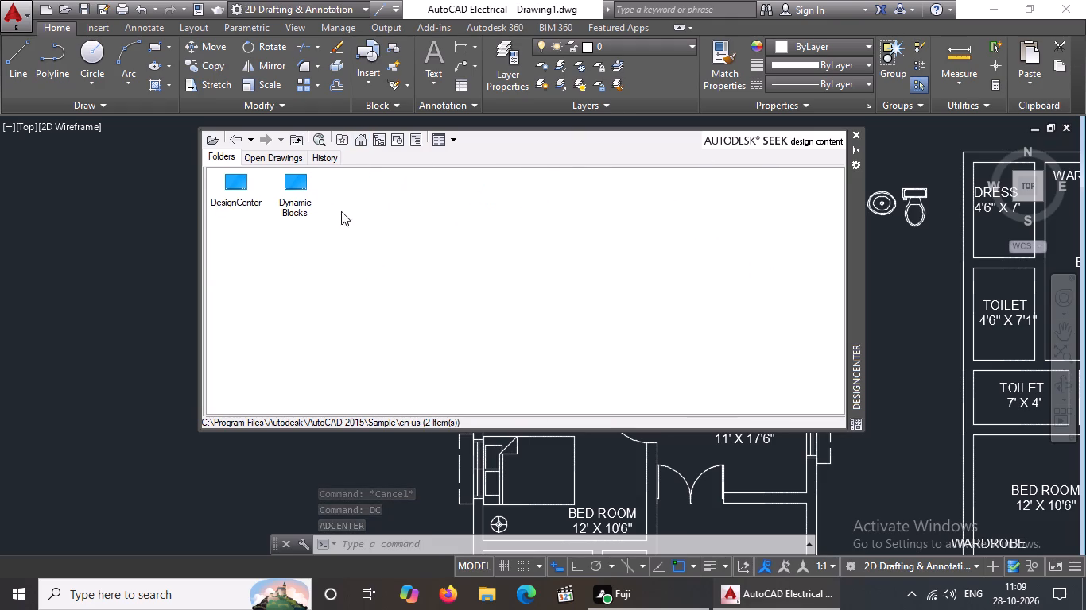
{"action": "double_click", "coordinate": [234, 195]}
{"action": "double_click", "coordinate": [638, 198]}
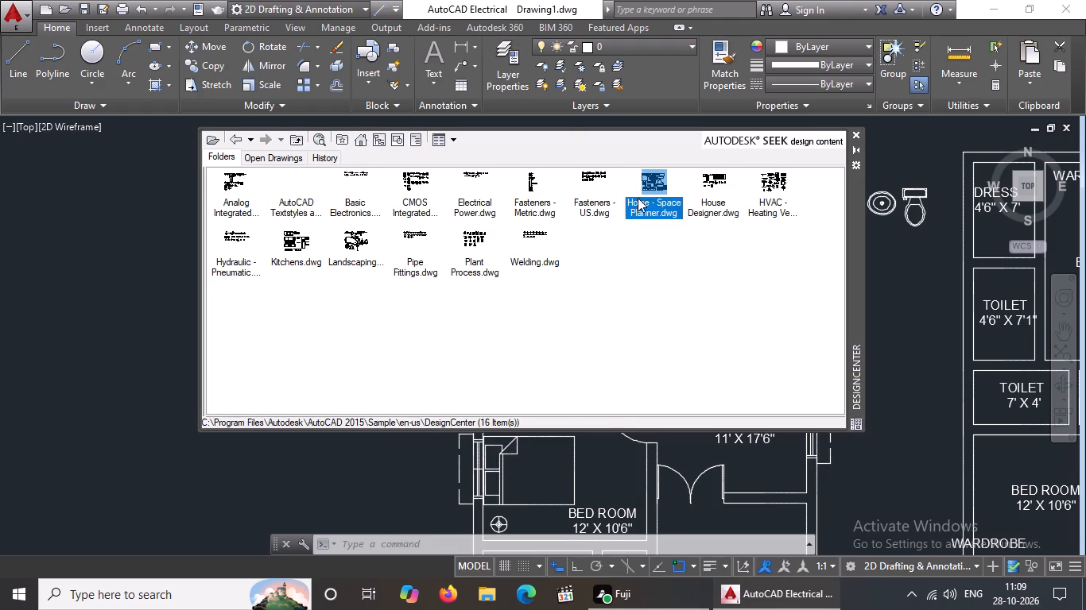
{"action": "double_click", "coordinate": [235, 193]}
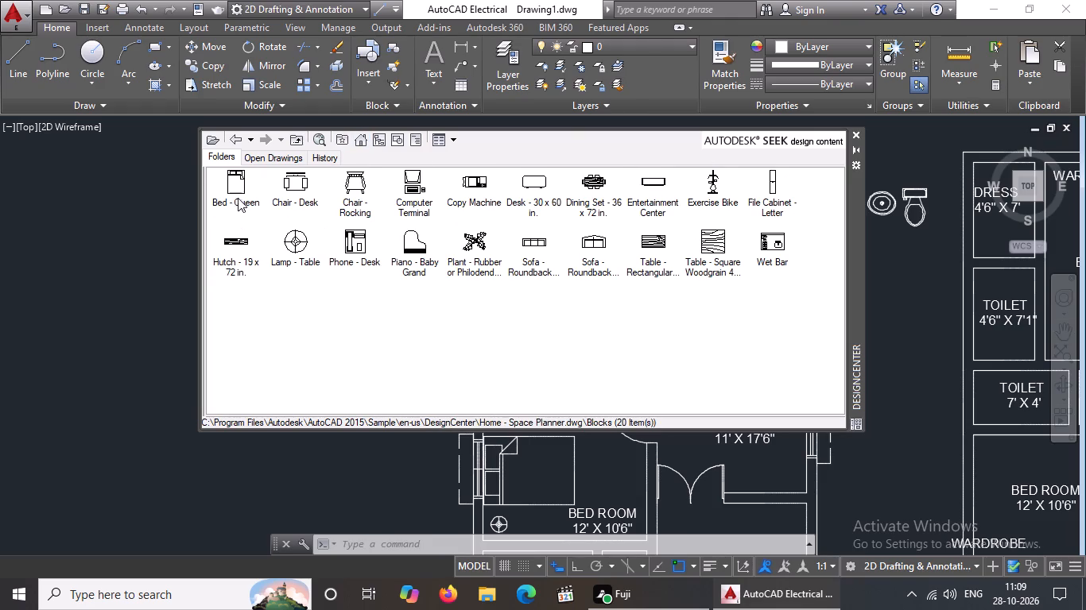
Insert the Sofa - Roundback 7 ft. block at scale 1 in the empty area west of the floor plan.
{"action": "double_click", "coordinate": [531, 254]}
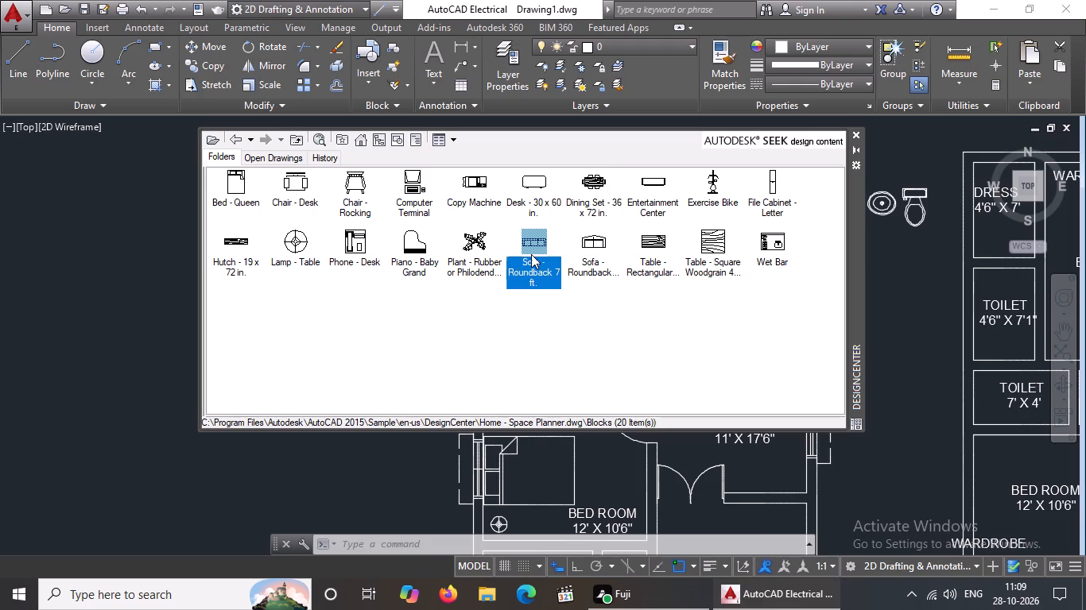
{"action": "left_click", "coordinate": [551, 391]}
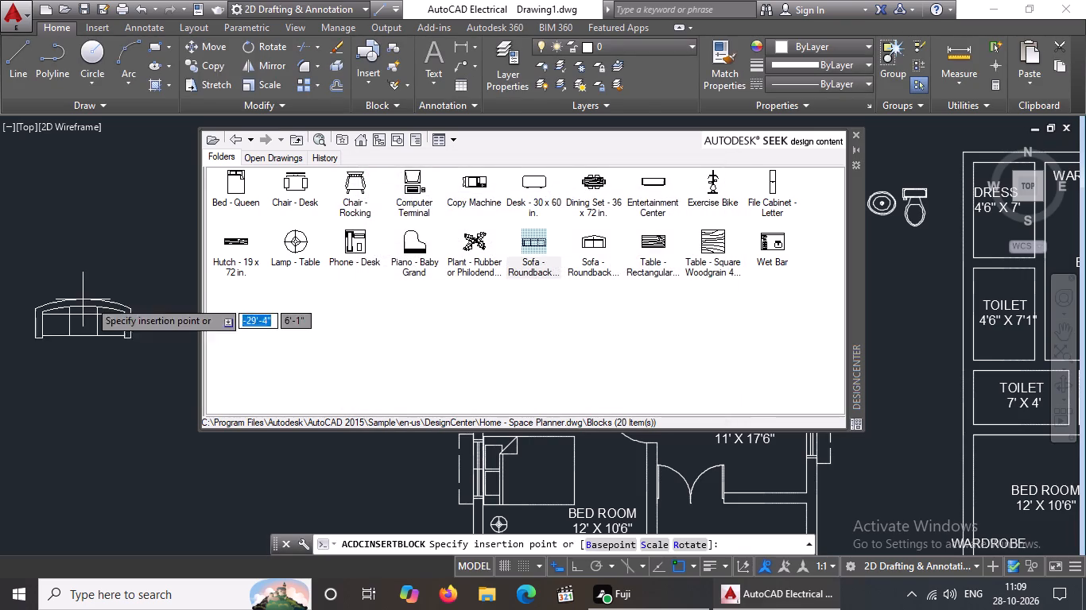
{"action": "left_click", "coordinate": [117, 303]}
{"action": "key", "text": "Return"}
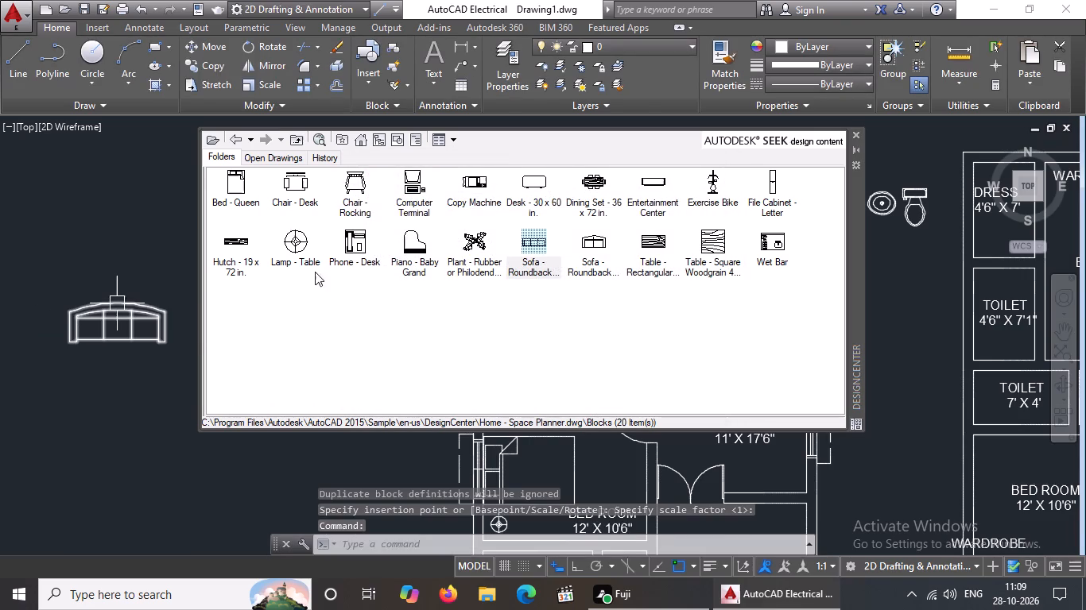
Place the two-seat roundback sofa and the rectangular and square woodgrain tables in the empty area west of the plan.
{"action": "left_click_drag", "start_coordinate": [597, 241], "coordinate": [149, 369]}
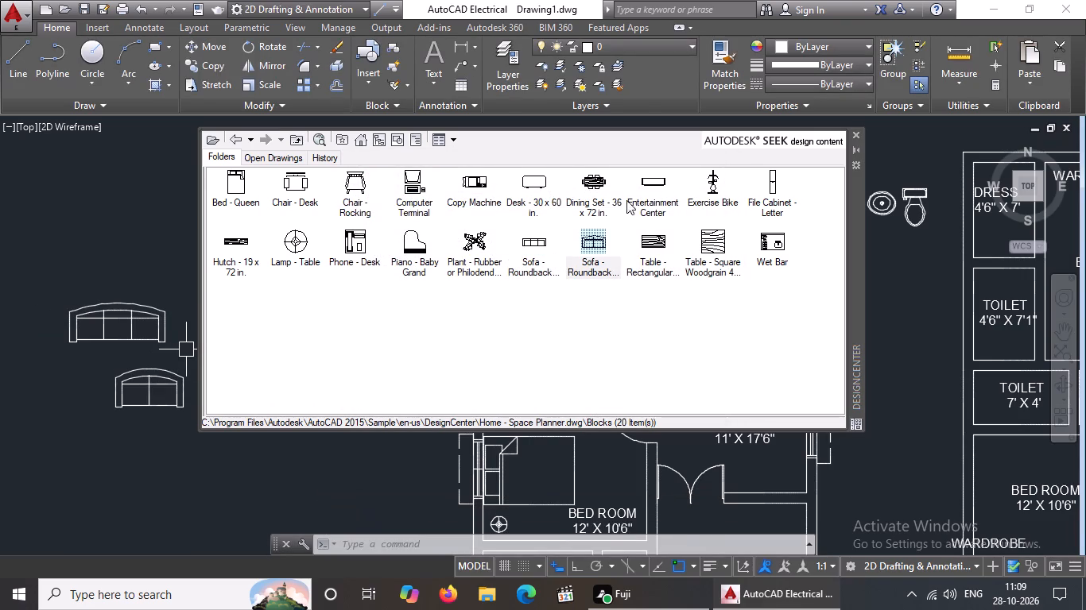
{"action": "left_click_drag", "start_coordinate": [657, 245], "coordinate": [77, 372]}
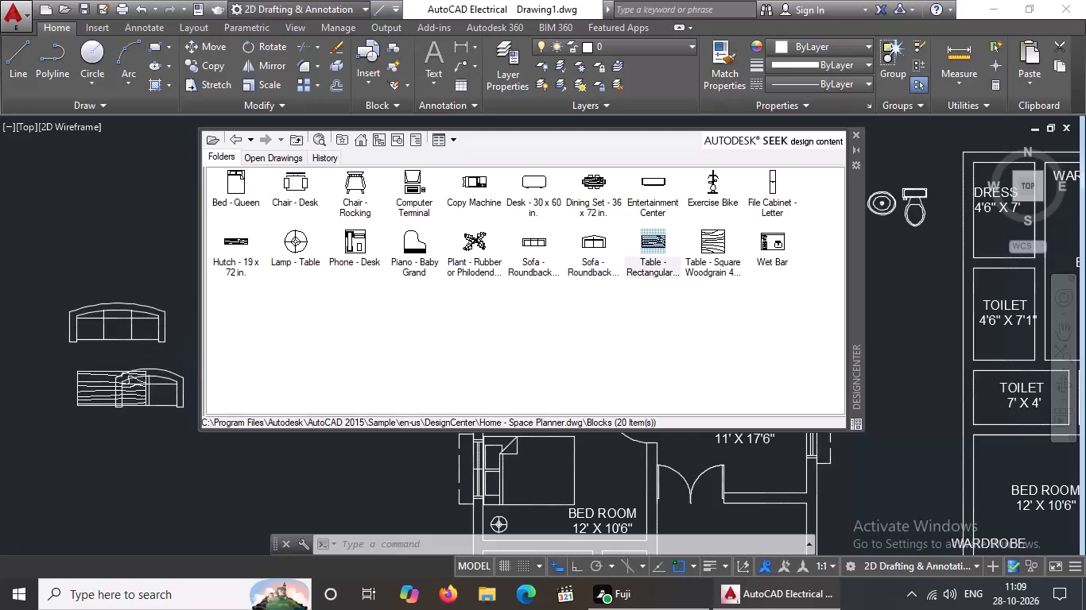
{"action": "left_click_drag", "start_coordinate": [77, 372], "coordinate": [45, 386]}
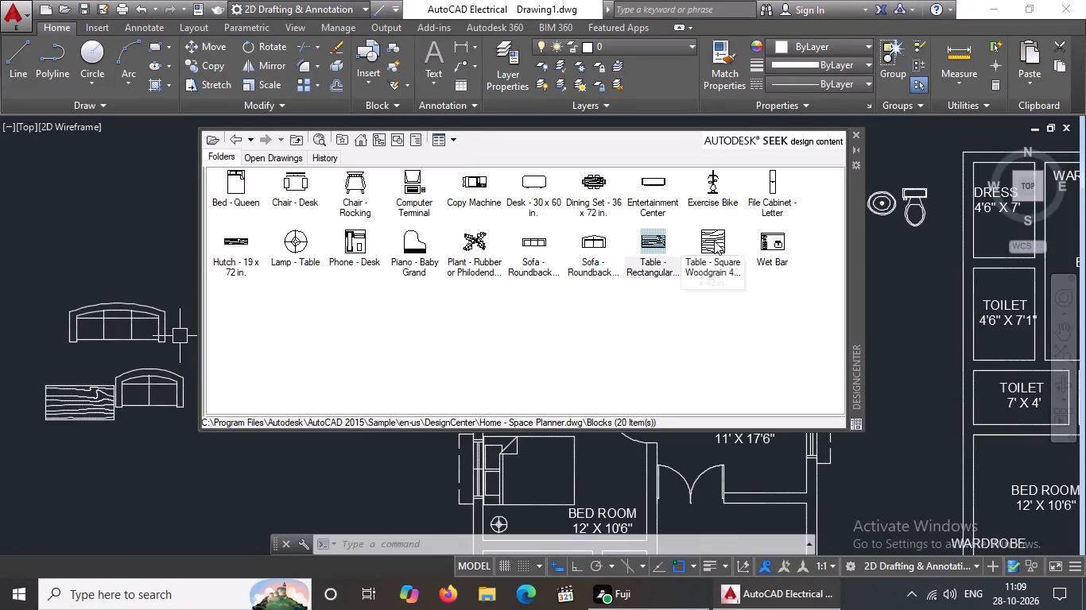
{"action": "left_click_drag", "start_coordinate": [714, 241], "coordinate": [160, 418]}
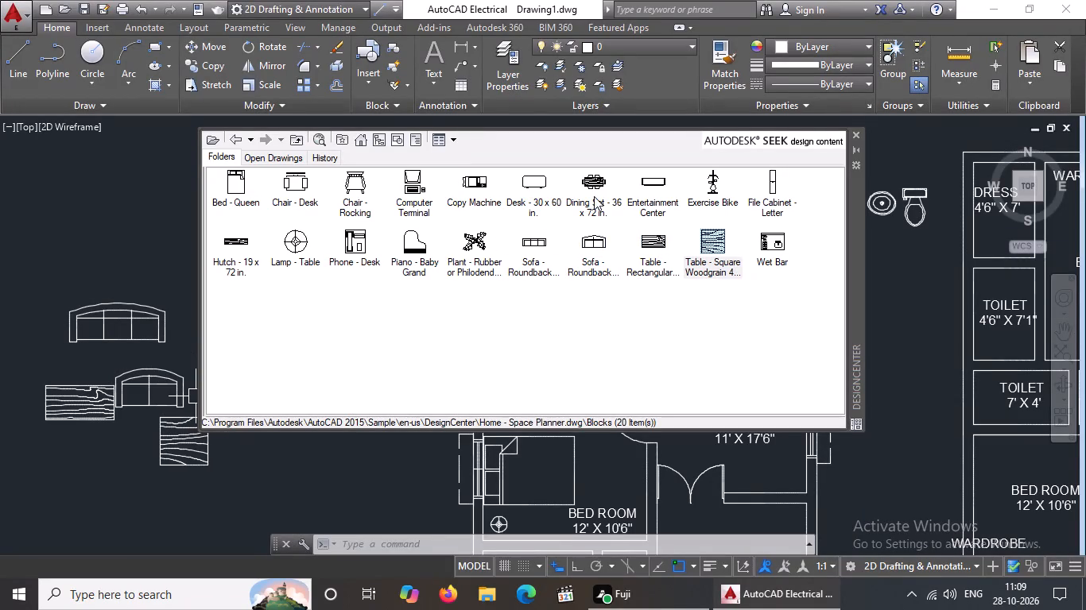
Place the Phone - Desk and Chair - Desk blocks north of the other loose furniture, and close DesignCenter.
{"action": "left_click_drag", "start_coordinate": [352, 243], "coordinate": [149, 256]}
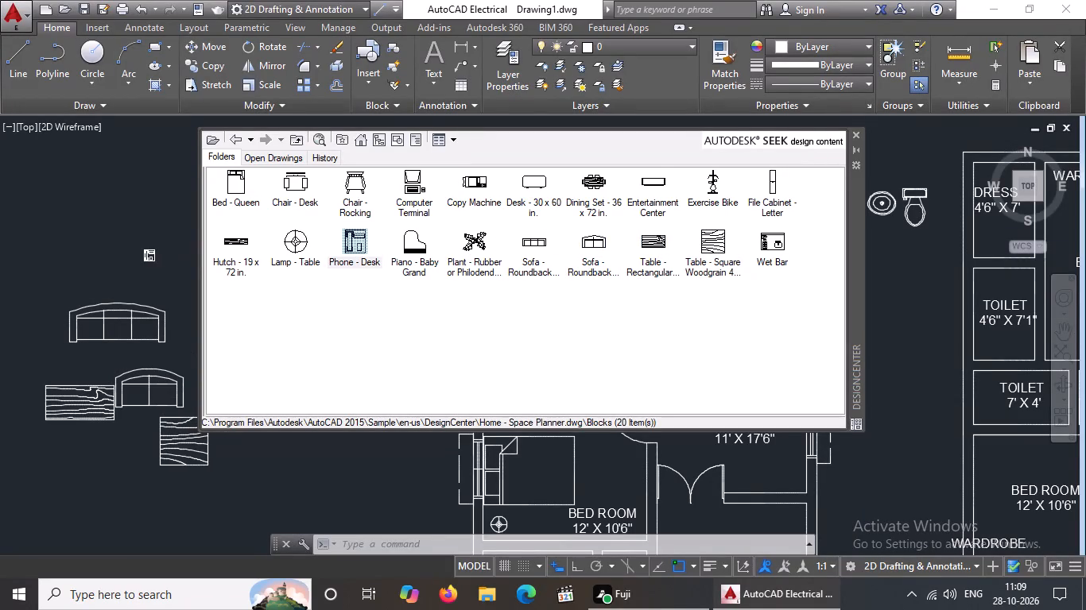
{"action": "left_click_drag", "start_coordinate": [149, 256], "coordinate": [142, 257]}
{"action": "left_click_drag", "start_coordinate": [290, 182], "coordinate": [2, 240]}
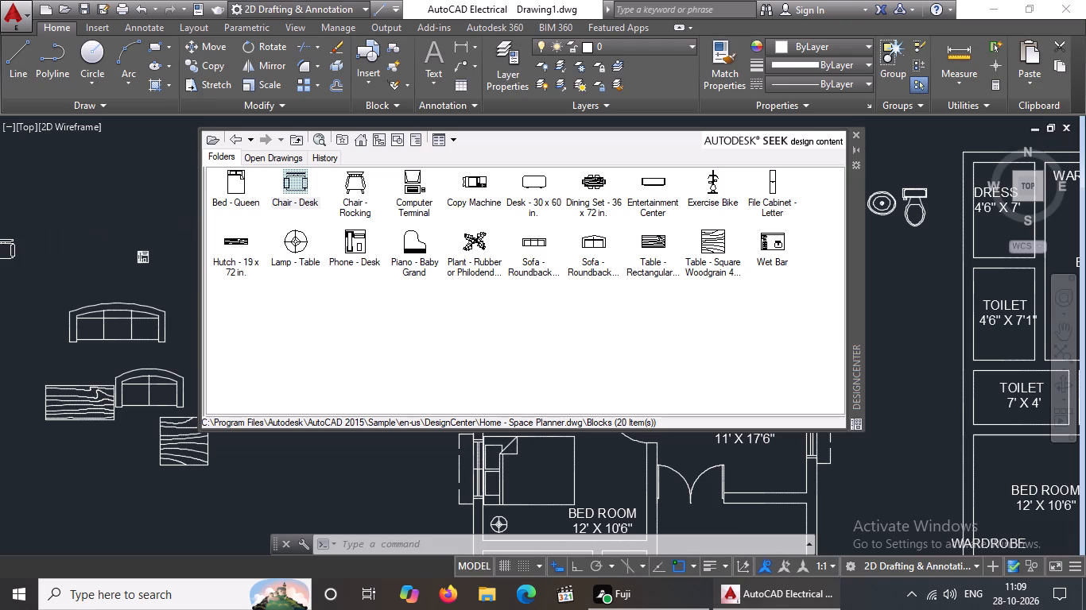
{"action": "left_click_drag", "start_coordinate": [2, 240], "coordinate": [83, 264]}
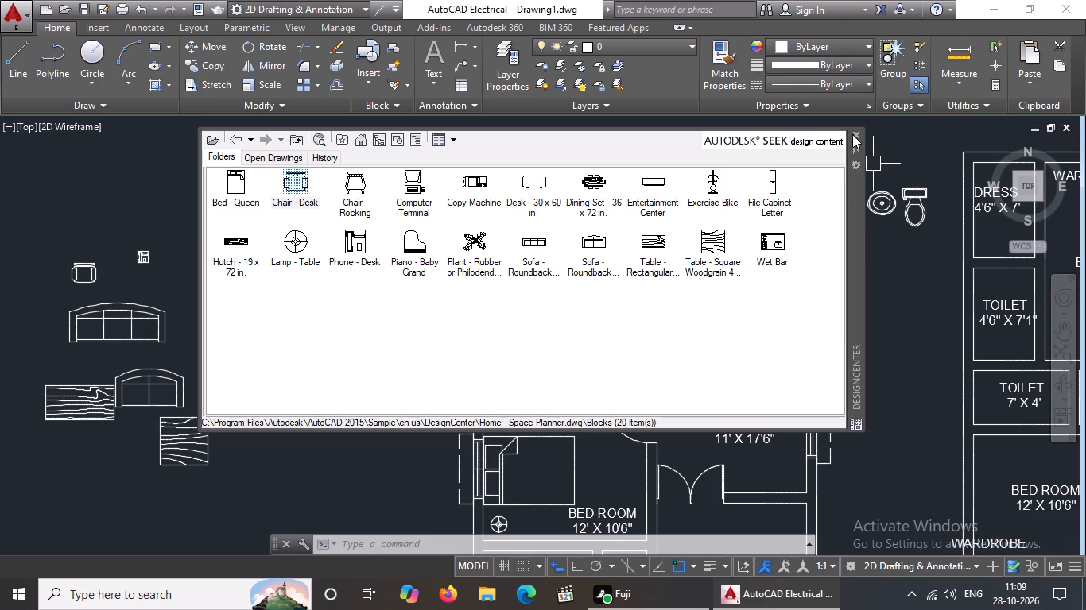
{"action": "left_click", "coordinate": [852, 131]}
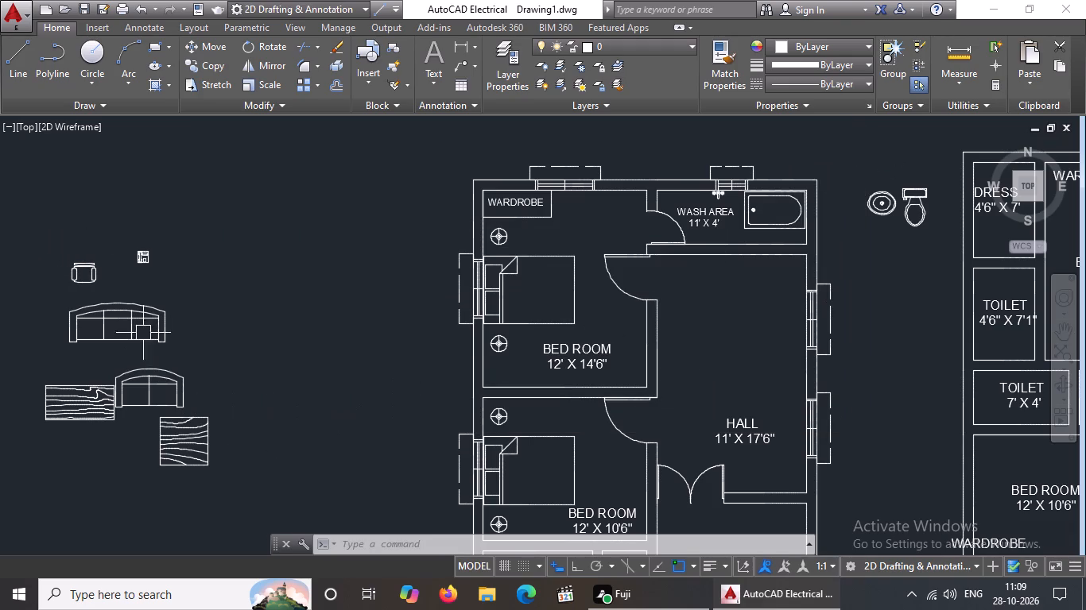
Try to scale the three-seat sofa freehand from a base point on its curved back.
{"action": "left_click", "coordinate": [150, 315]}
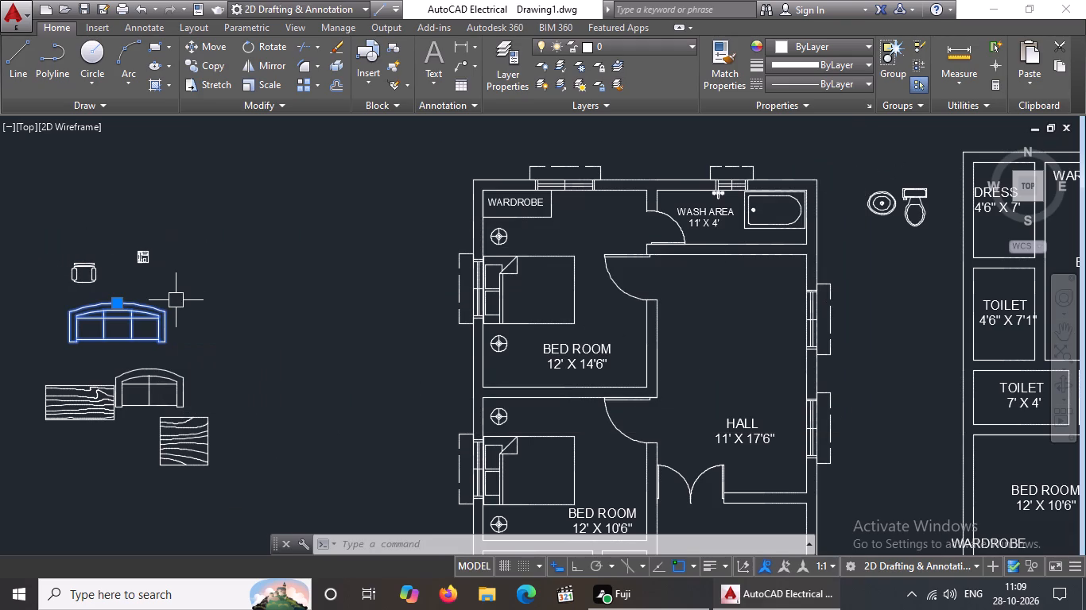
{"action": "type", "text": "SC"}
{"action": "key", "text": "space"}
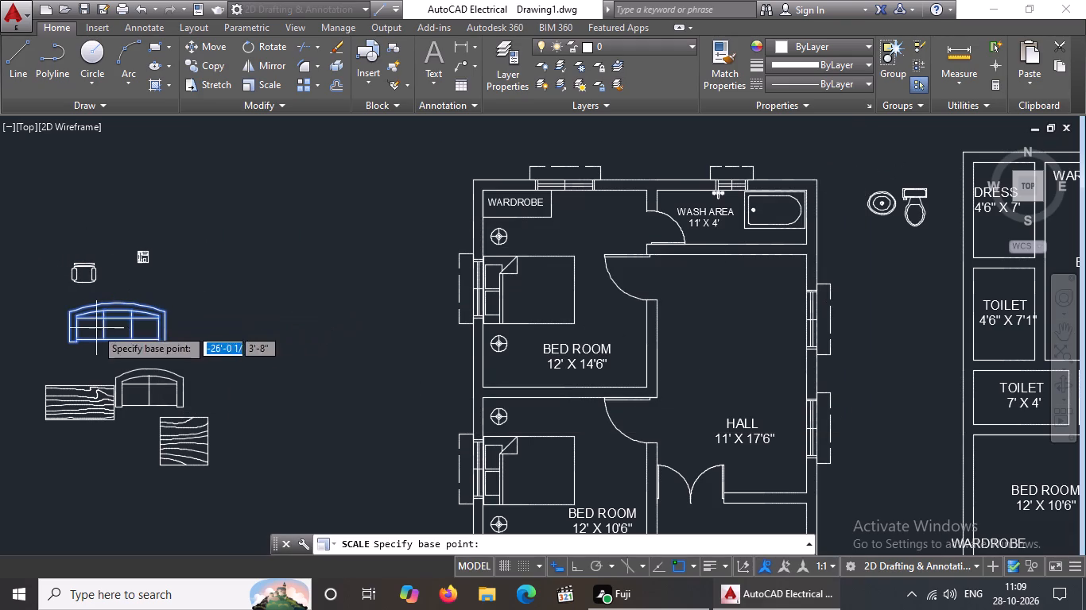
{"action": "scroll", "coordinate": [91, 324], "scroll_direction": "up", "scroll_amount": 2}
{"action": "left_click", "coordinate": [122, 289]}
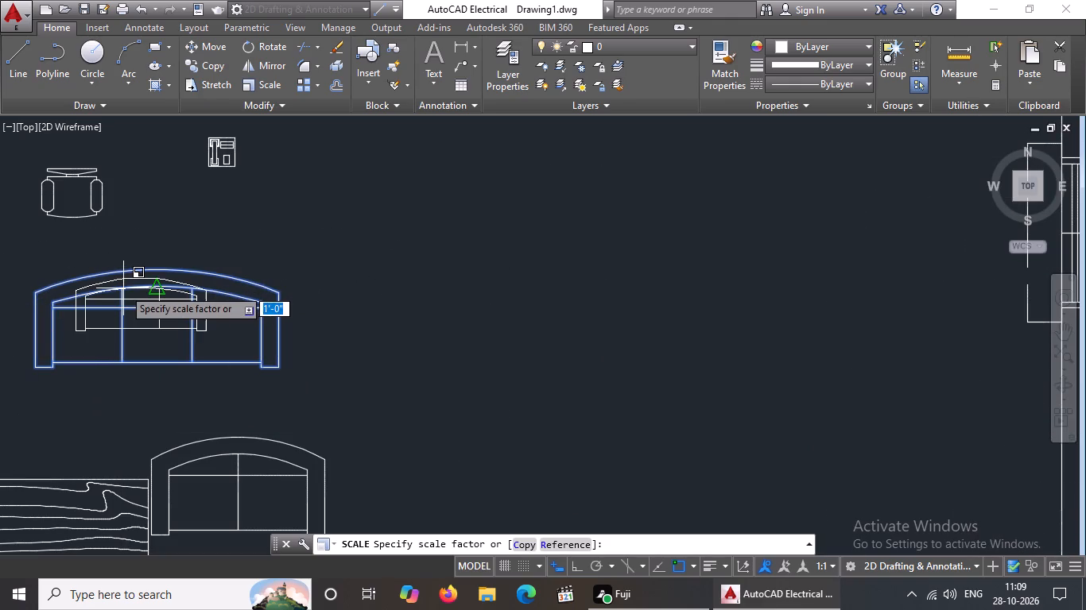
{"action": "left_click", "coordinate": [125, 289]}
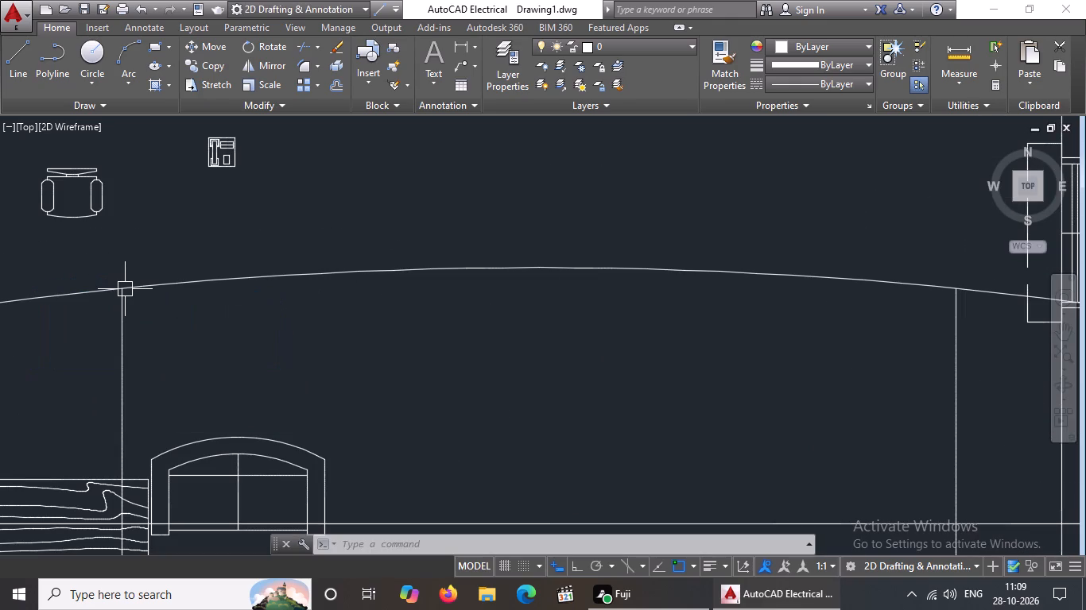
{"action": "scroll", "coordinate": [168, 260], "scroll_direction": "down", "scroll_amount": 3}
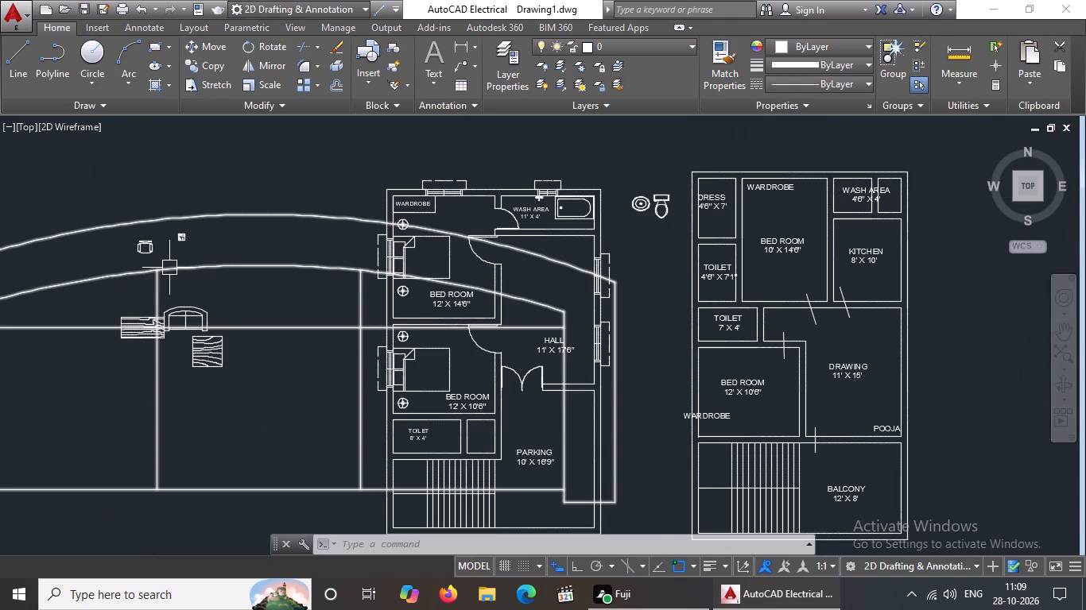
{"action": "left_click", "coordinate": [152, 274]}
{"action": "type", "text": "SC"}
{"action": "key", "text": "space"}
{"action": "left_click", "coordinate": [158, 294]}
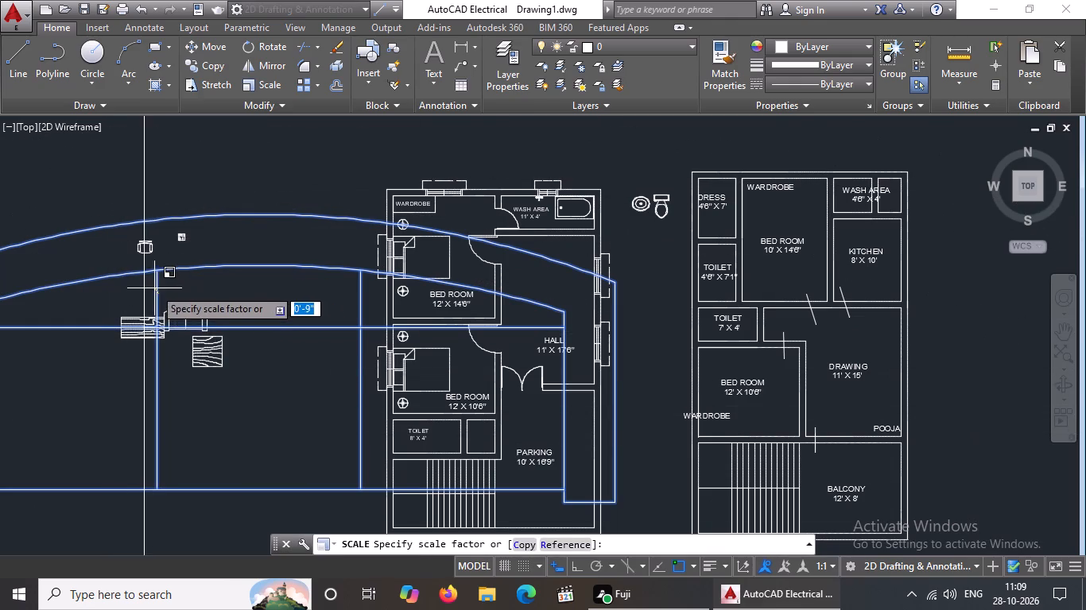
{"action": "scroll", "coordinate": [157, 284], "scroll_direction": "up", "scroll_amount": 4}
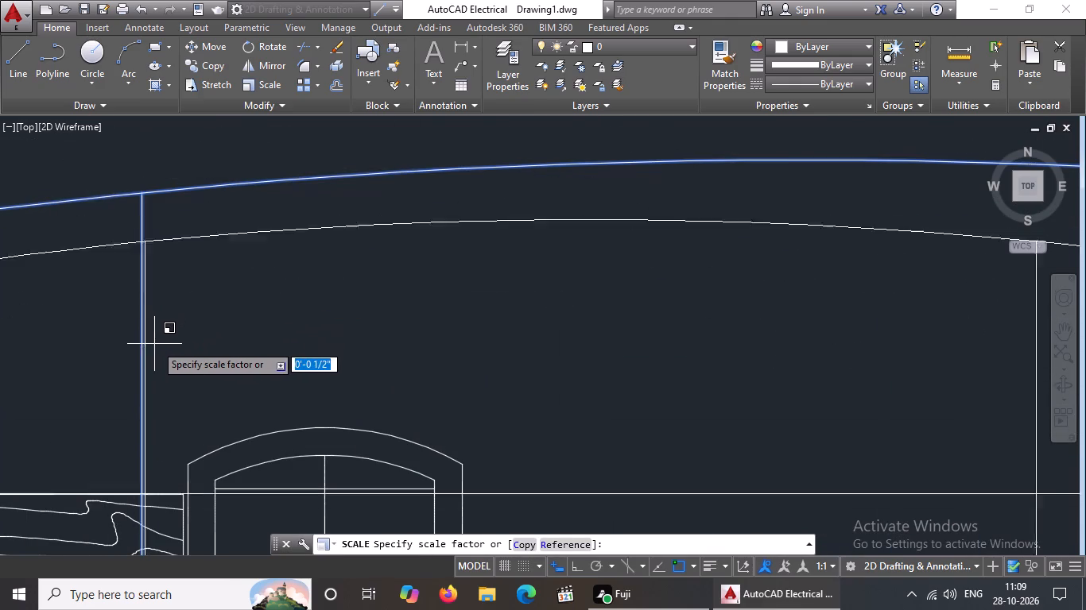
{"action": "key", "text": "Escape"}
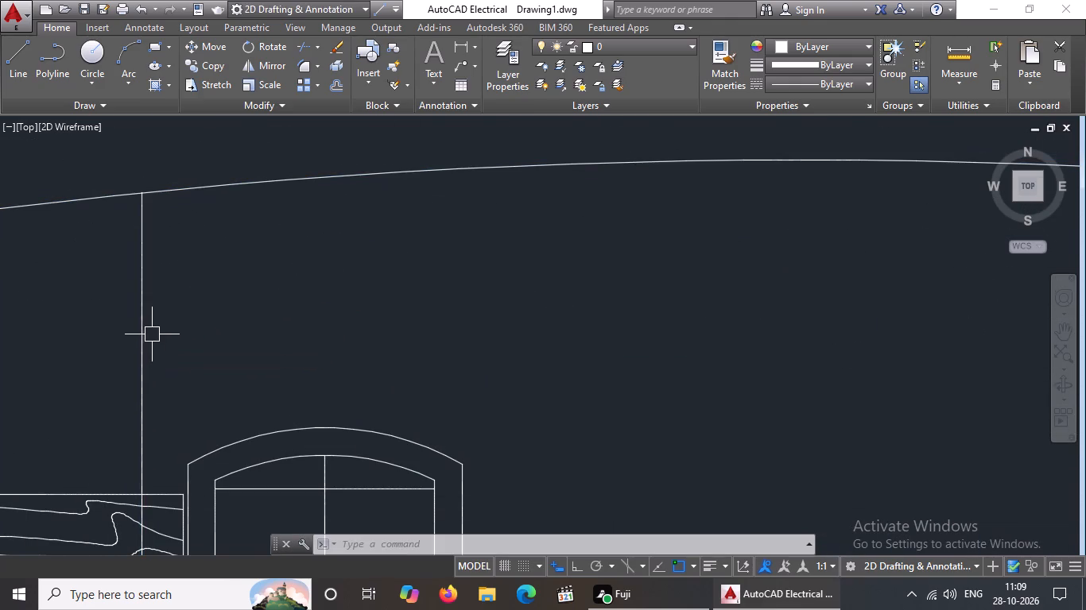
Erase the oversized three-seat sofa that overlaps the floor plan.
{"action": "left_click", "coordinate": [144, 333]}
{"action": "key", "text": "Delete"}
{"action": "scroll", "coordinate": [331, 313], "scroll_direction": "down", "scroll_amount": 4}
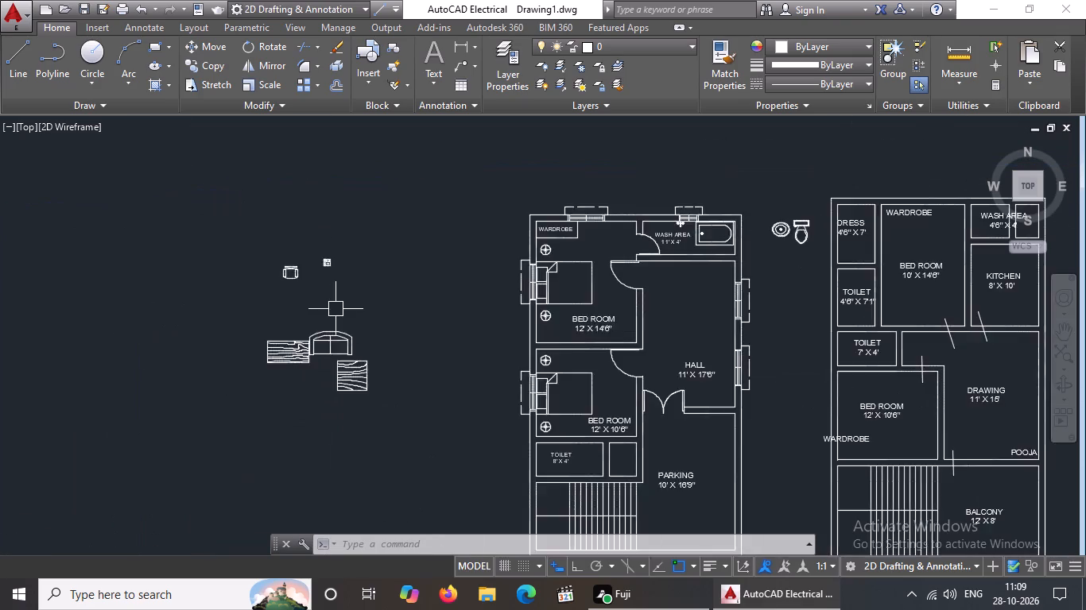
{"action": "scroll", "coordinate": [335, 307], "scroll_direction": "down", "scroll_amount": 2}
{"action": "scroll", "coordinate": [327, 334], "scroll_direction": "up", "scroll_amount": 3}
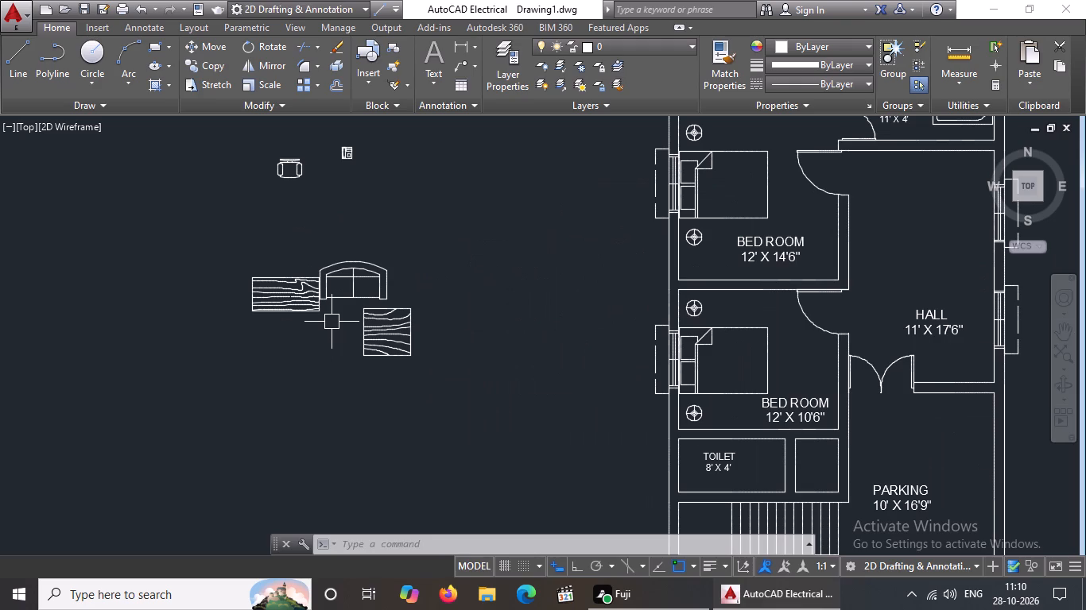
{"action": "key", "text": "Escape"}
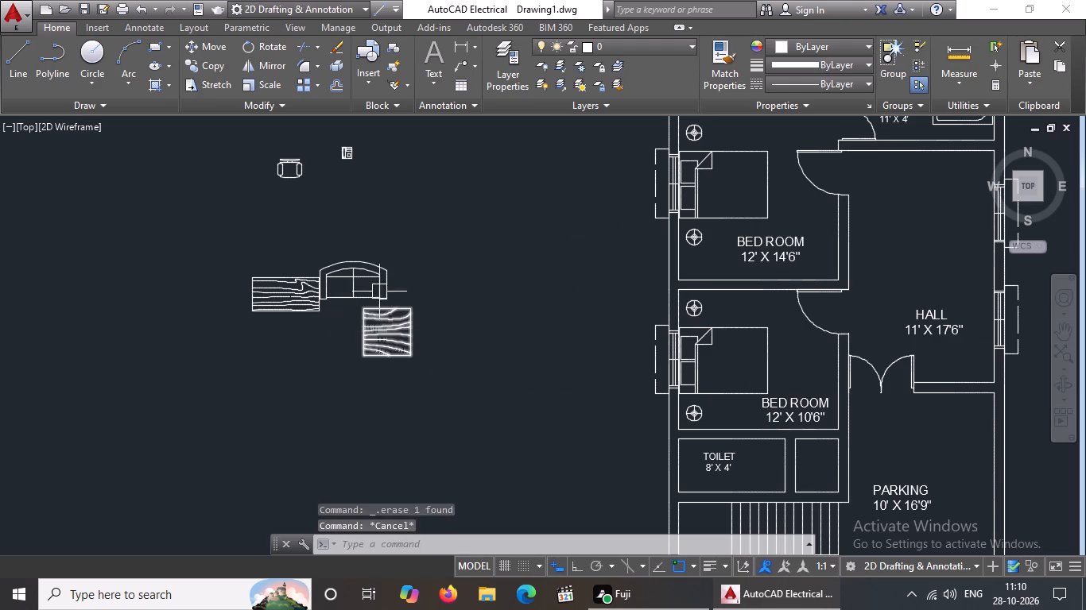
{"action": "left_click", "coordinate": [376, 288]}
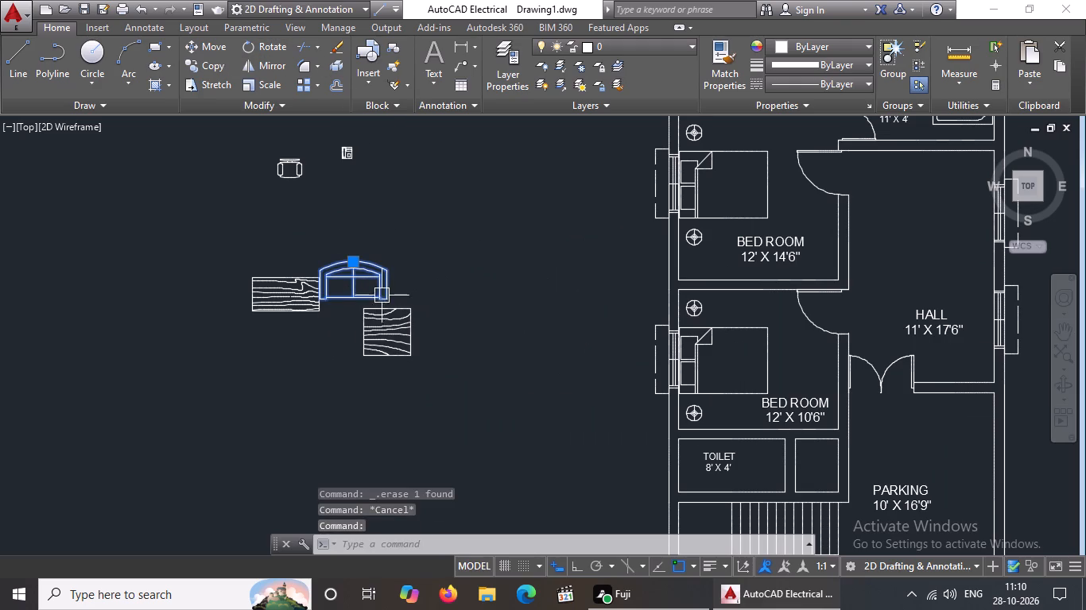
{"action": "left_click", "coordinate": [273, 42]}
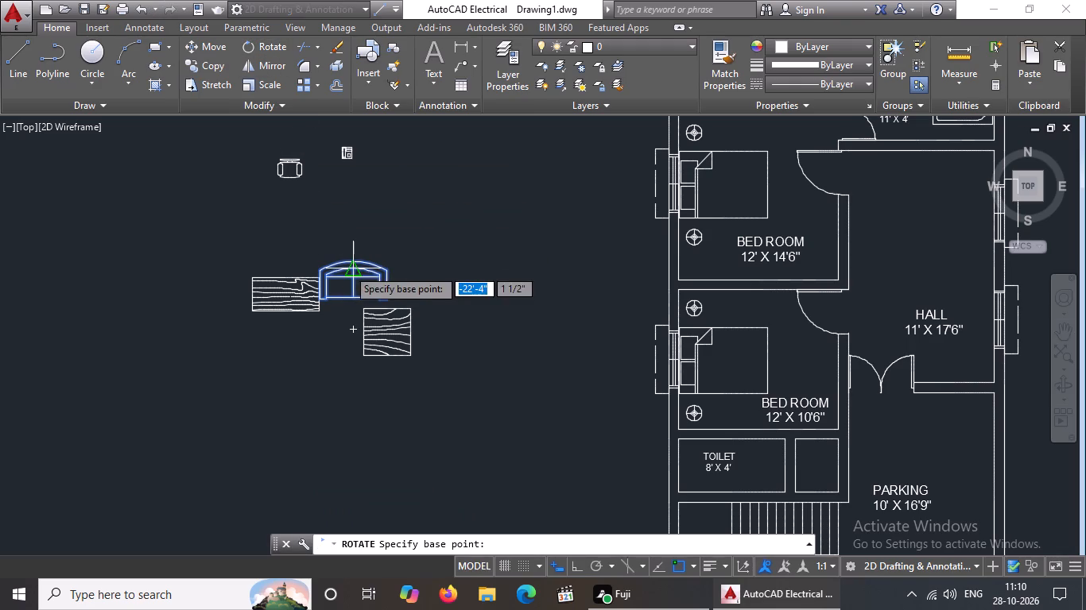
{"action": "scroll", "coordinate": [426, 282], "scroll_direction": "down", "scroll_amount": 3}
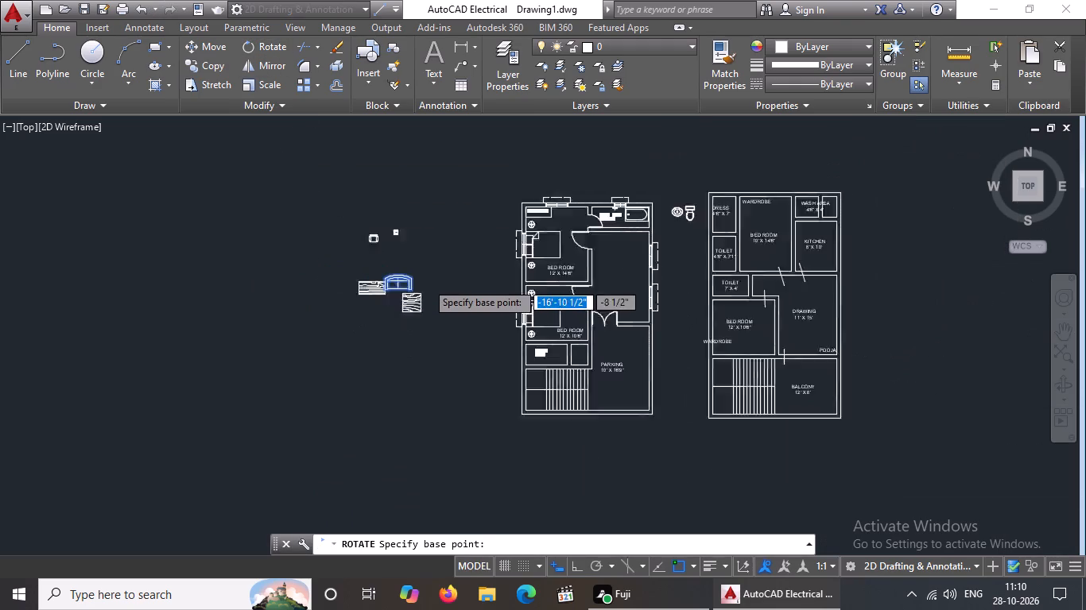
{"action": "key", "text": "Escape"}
Place a new Sofa - Roundback 7 ft. block from DesignCenter in the empty area far west of the plan.
{"action": "type", "text": "DC"}
{"action": "key", "text": "space"}
{"action": "key", "text": "space"}
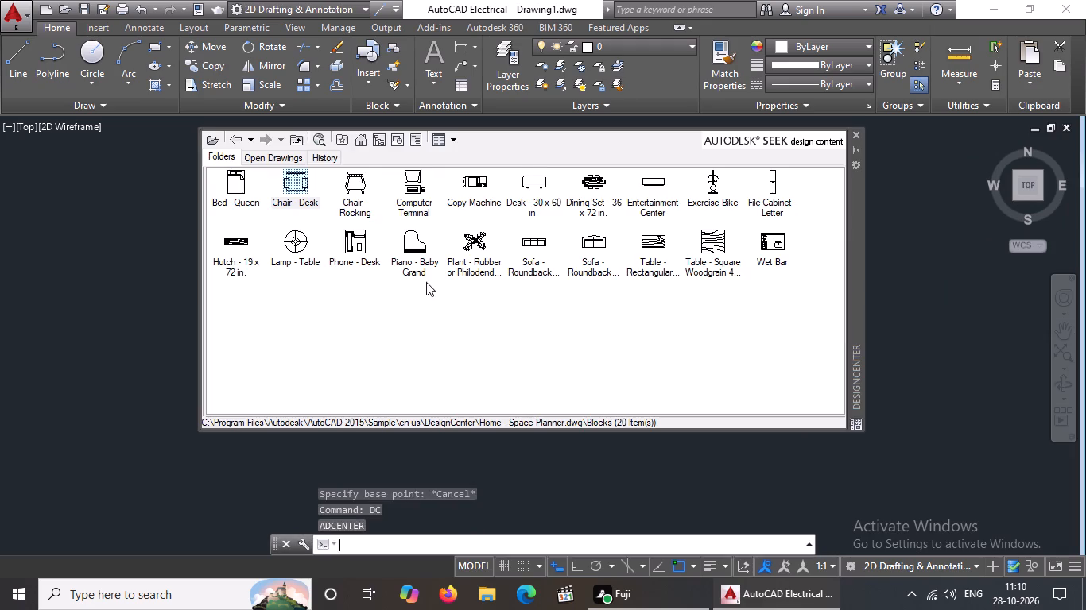
{"action": "left_click_drag", "start_coordinate": [534, 242], "coordinate": [506, 268]}
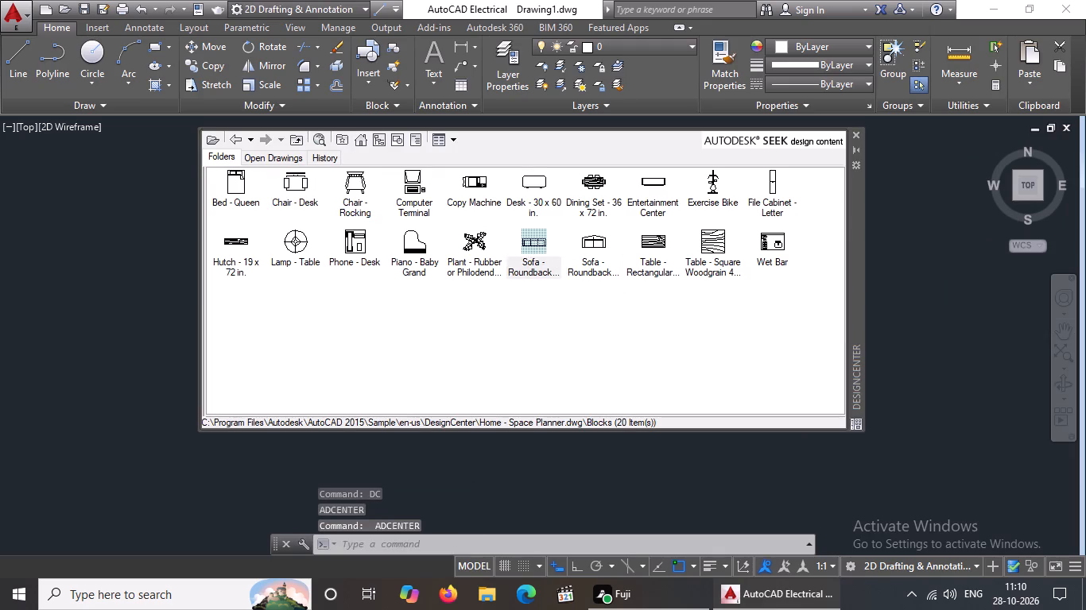
{"action": "left_click_drag", "start_coordinate": [506, 268], "coordinate": [153, 298]}
{"action": "left_click", "coordinate": [857, 131]}
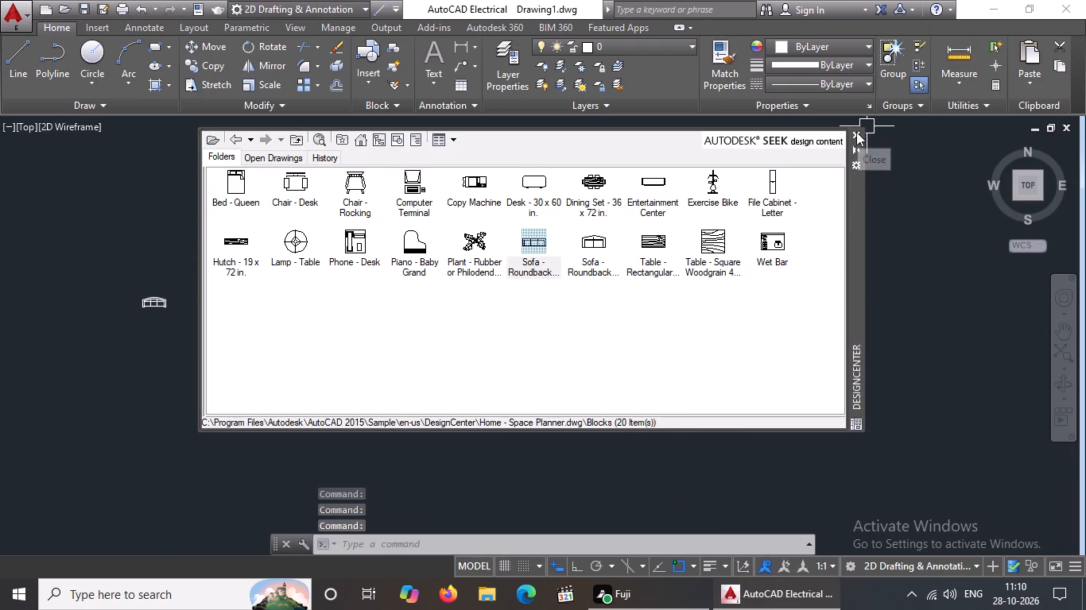
{"action": "key", "text": "Escape"}
Move the three-seat Sofa - Roundback 7 ft. block beside the other loose furniture, just west of the furnished floor plan.
{"action": "scroll", "coordinate": [120, 299], "scroll_direction": "up", "scroll_amount": 3}
{"action": "left_click", "coordinate": [237, 305]}
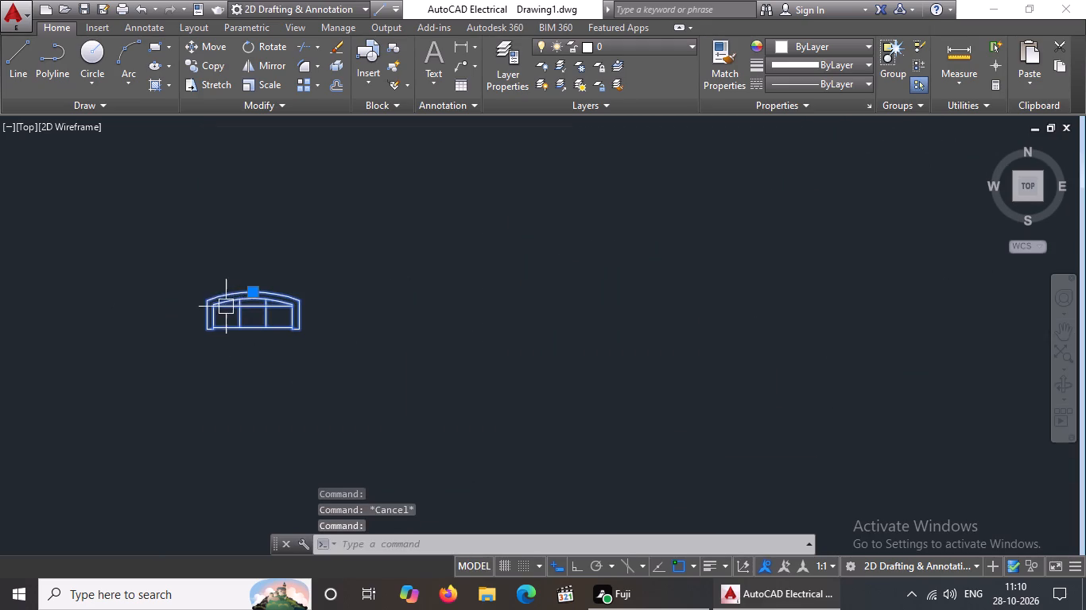
{"action": "left_click_drag", "start_coordinate": [255, 293], "coordinate": [269, 291]}
{"action": "scroll", "coordinate": [513, 276], "scroll_direction": "down", "scroll_amount": 3}
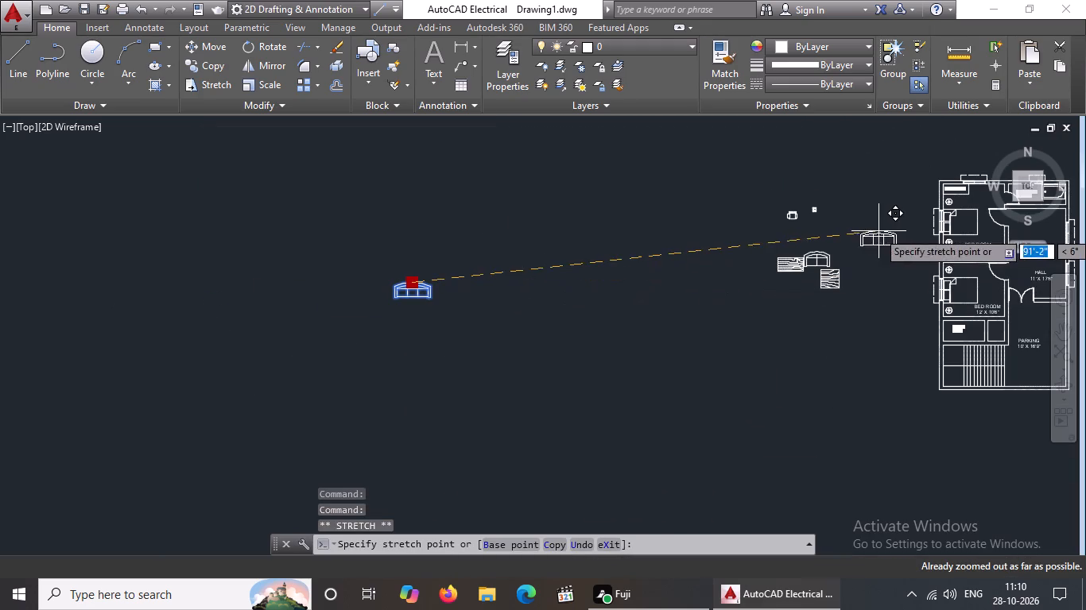
{"action": "scroll", "coordinate": [774, 260], "scroll_direction": "up", "scroll_amount": 1}
{"action": "middle_click_drag", "start_coordinate": [774, 260], "coordinate": [444, 338]}
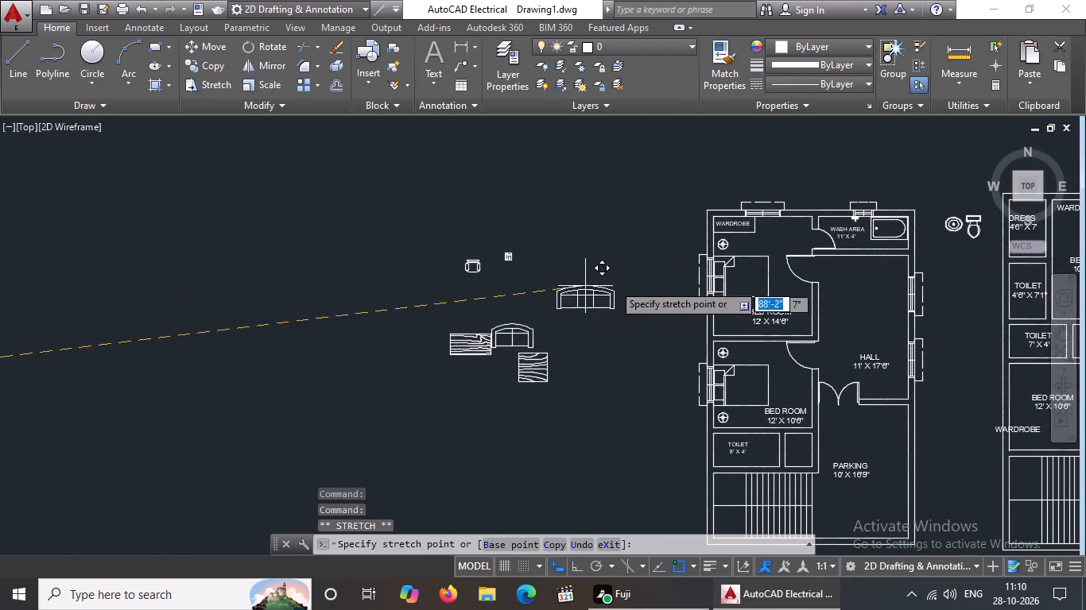
{"action": "left_click", "coordinate": [619, 304]}
{"action": "scroll", "coordinate": [619, 314], "scroll_direction": "down", "scroll_amount": 3}
{"action": "scroll", "coordinate": [865, 331], "scroll_direction": "up", "scroll_amount": 2}
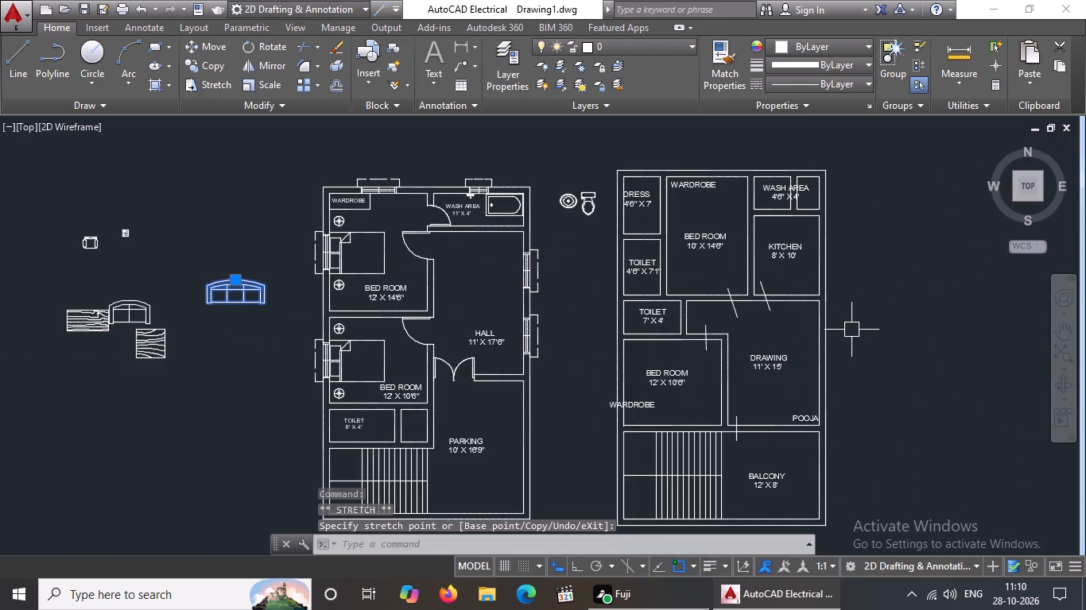
Rotate the three-seat sofa by 270° about its middle with Ortho on, so its curved back faces east.
{"action": "left_click", "coordinate": [256, 40]}
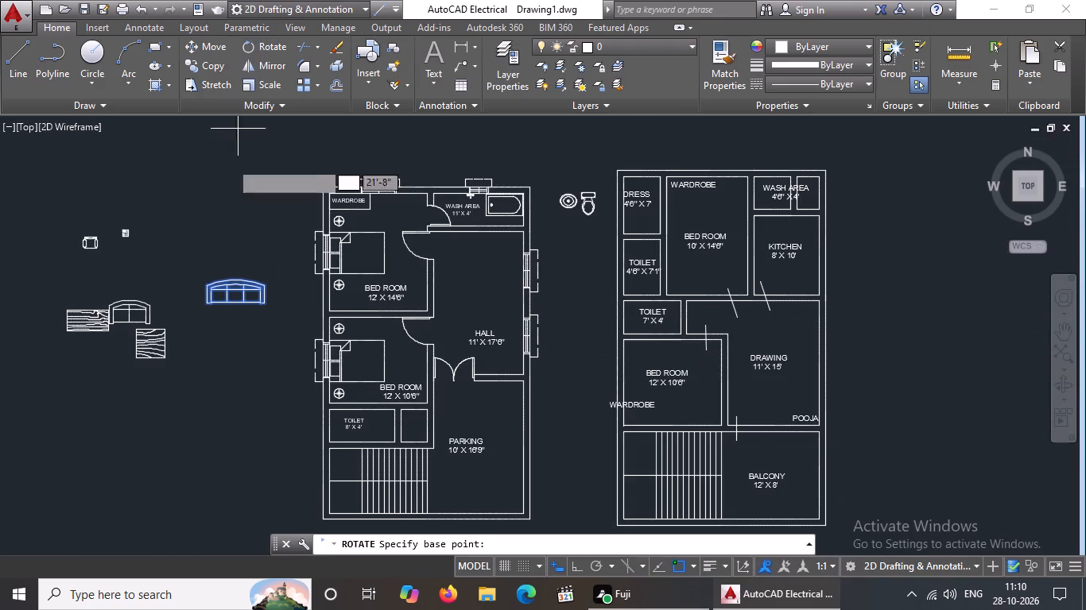
{"action": "left_click", "coordinate": [240, 295]}
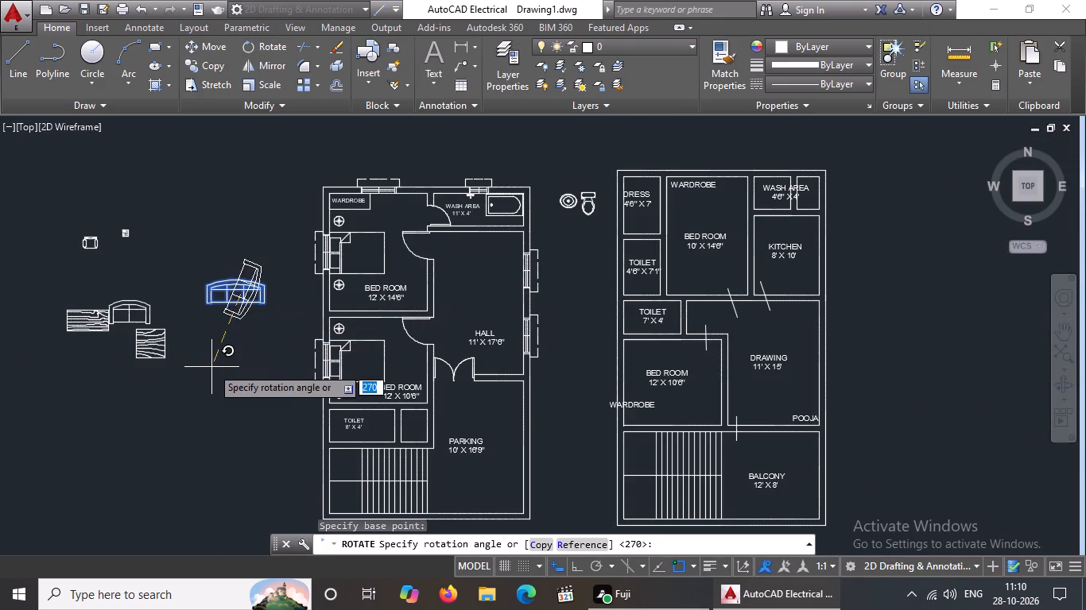
{"action": "left_click", "coordinate": [575, 564]}
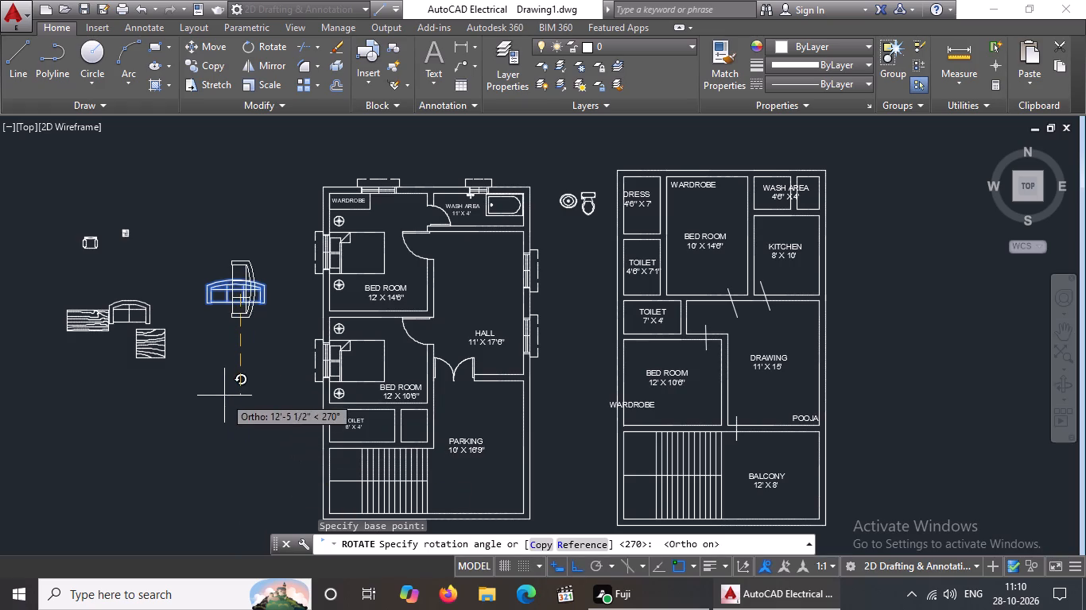
{"action": "left_click", "coordinate": [224, 395]}
Move the rotated three-seat sofa straight across into the HALL, with its back to the east wall between the windows.
{"action": "left_click", "coordinate": [245, 281]}
{"action": "left_click_drag", "start_coordinate": [254, 287], "coordinate": [263, 287]}
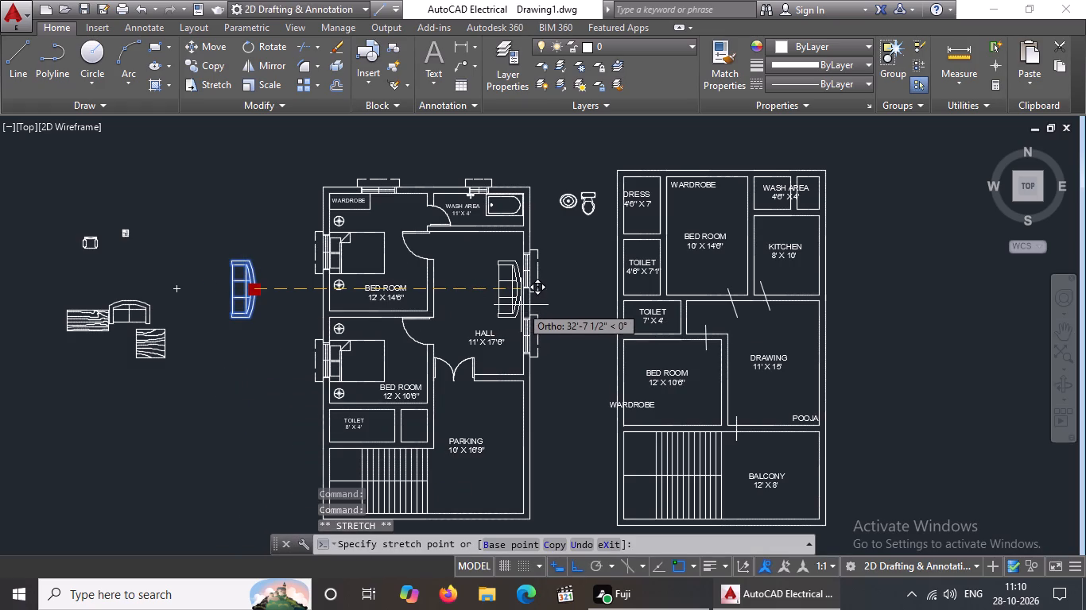
{"action": "scroll", "coordinate": [521, 305], "scroll_direction": "up", "scroll_amount": 2}
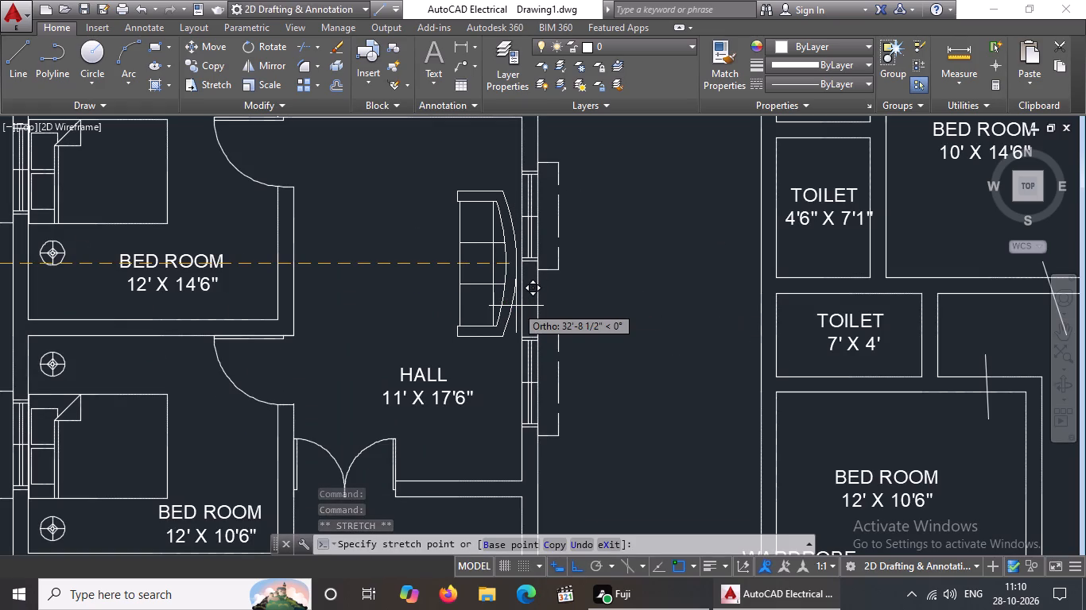
{"action": "left_click", "coordinate": [516, 303]}
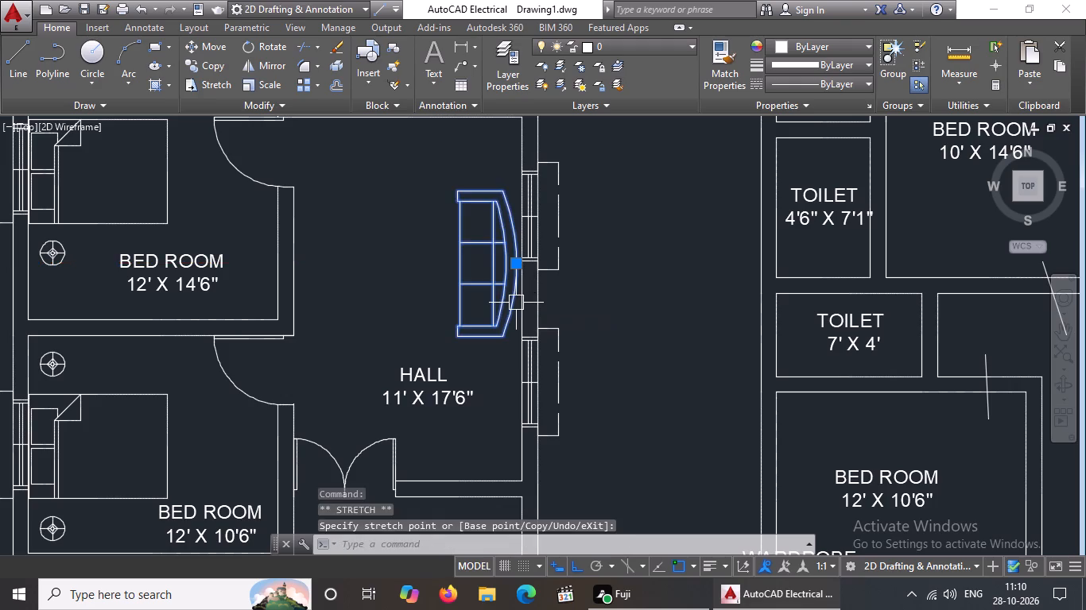
{"action": "scroll", "coordinate": [517, 302], "scroll_direction": "down", "scroll_amount": 2}
{"action": "key", "text": "Escape"}
Turn Ortho off and move the two-seat sofa into the HALL, with its back against the north wall.
{"action": "left_click", "coordinate": [127, 314]}
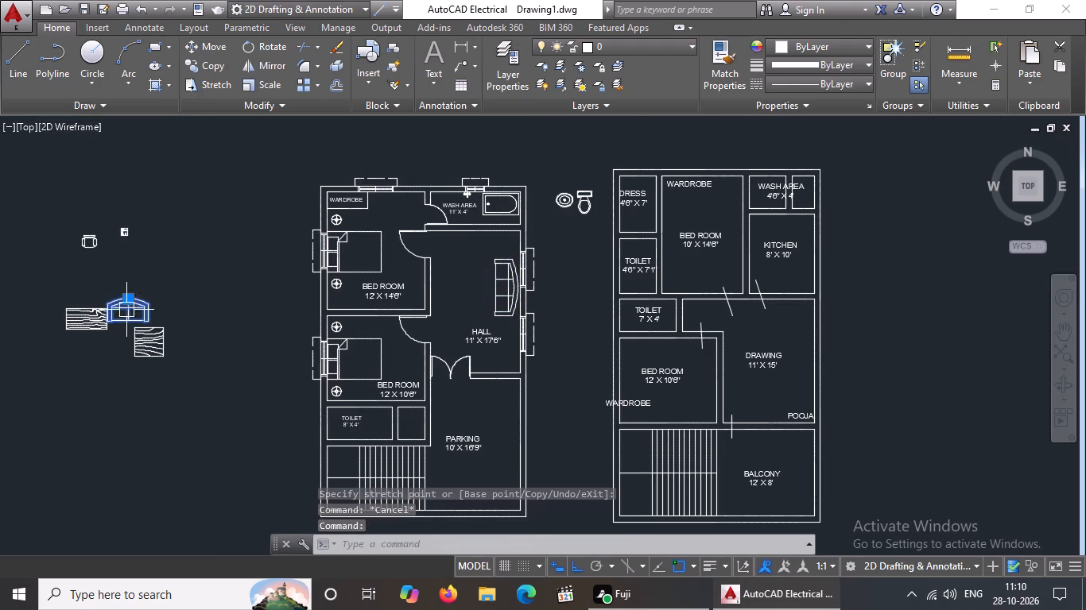
{"action": "left_click", "coordinate": [126, 302]}
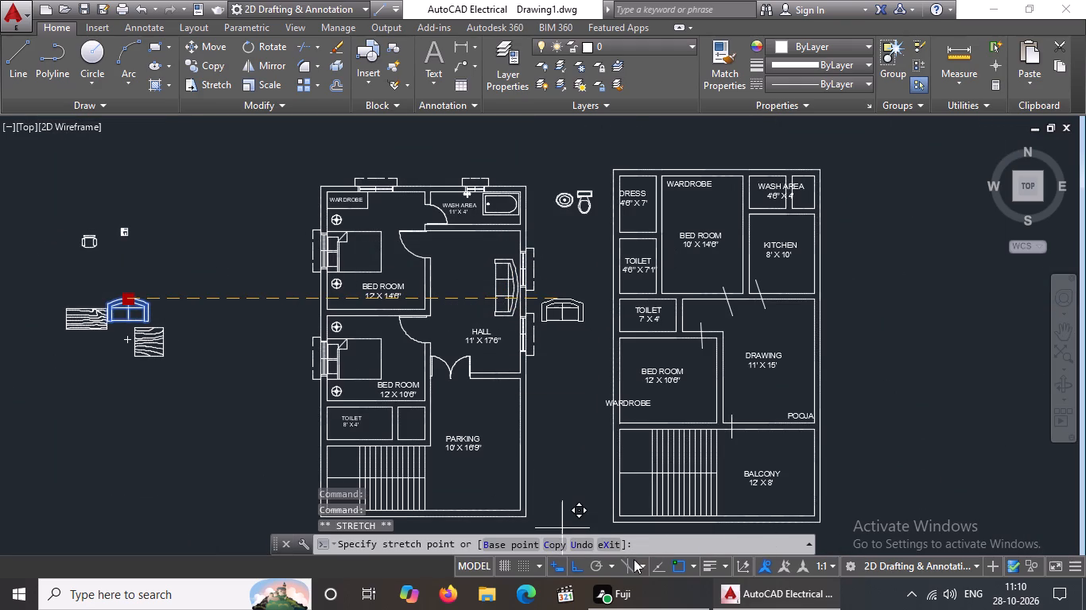
{"action": "left_click", "coordinate": [573, 567]}
{"action": "scroll", "coordinate": [464, 235], "scroll_direction": "up", "scroll_amount": 2}
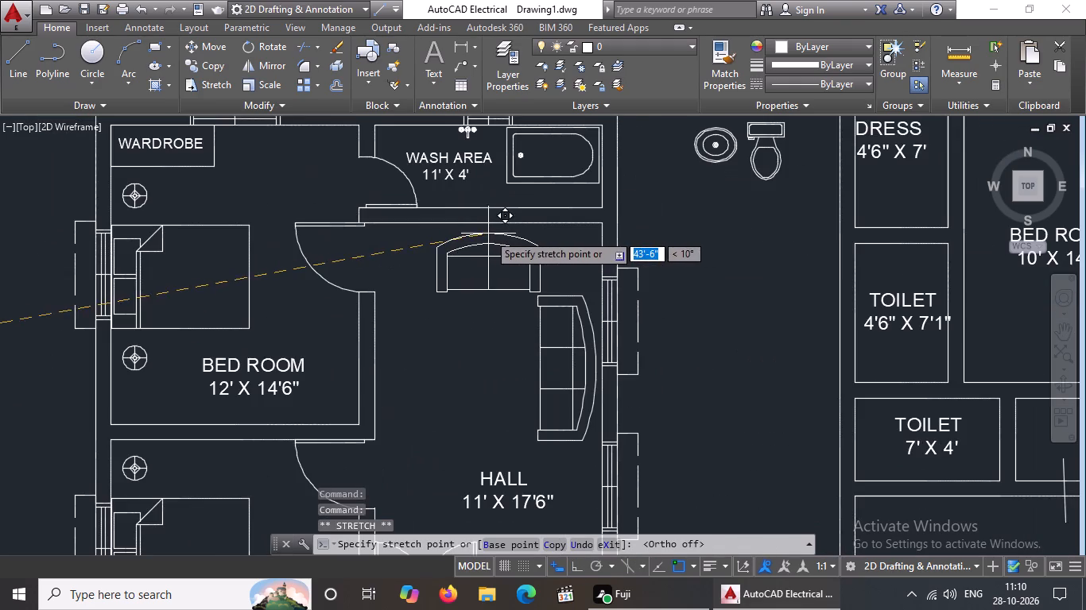
{"action": "scroll", "coordinate": [488, 234], "scroll_direction": "up", "scroll_amount": 1}
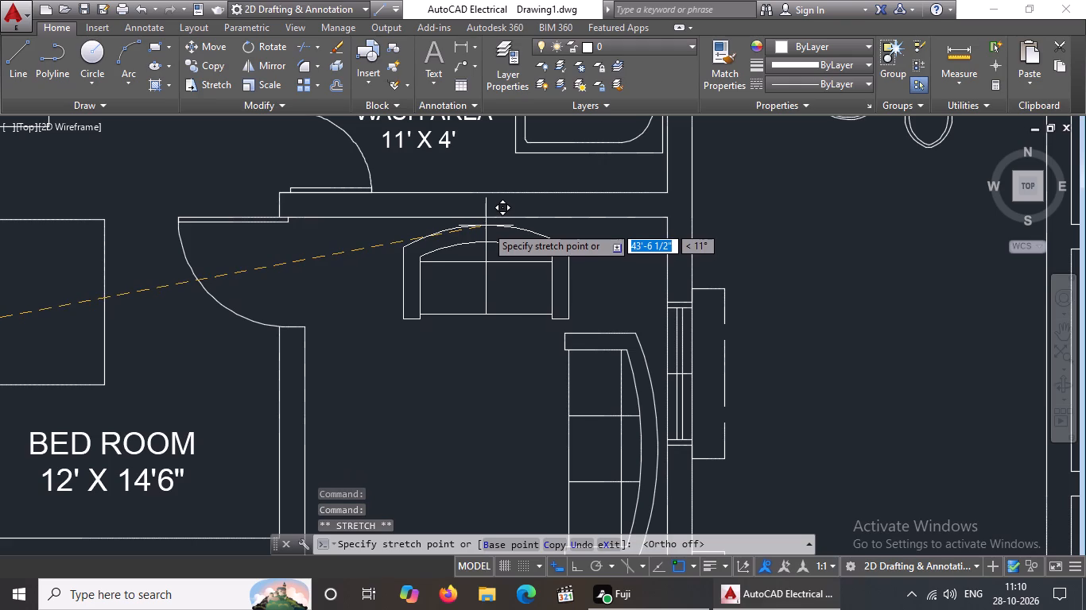
{"action": "left_click", "coordinate": [486, 224]}
{"action": "scroll", "coordinate": [492, 224], "scroll_direction": "down", "scroll_amount": 3}
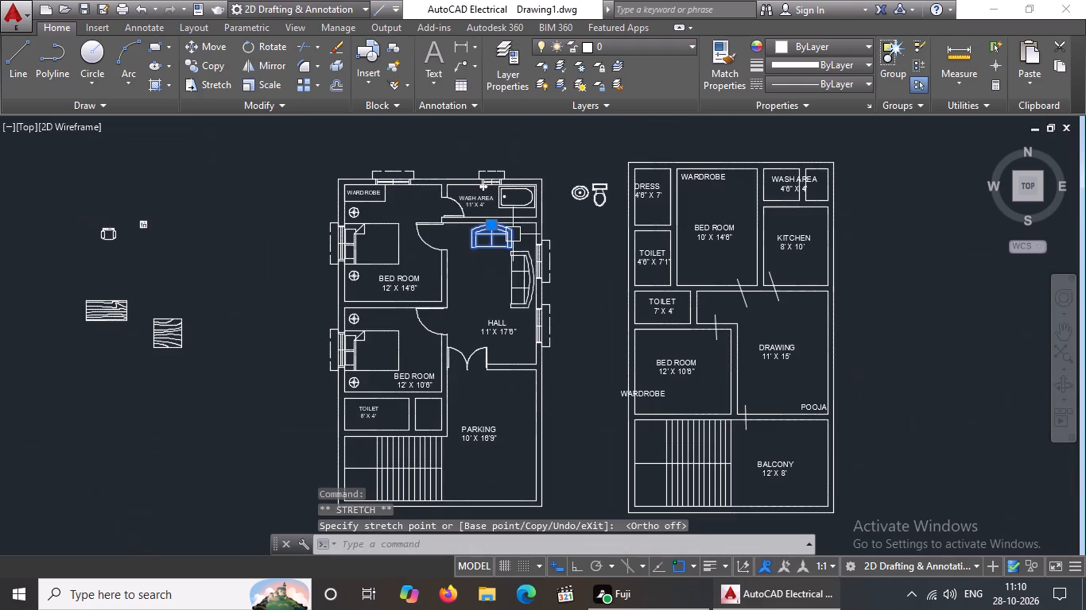
{"action": "key", "text": "Escape"}
Rotate the rectangular woodgrain table by 90° about its middle with Ortho on, so it stands lengthwise north-south.
{"action": "left_click", "coordinate": [90, 311]}
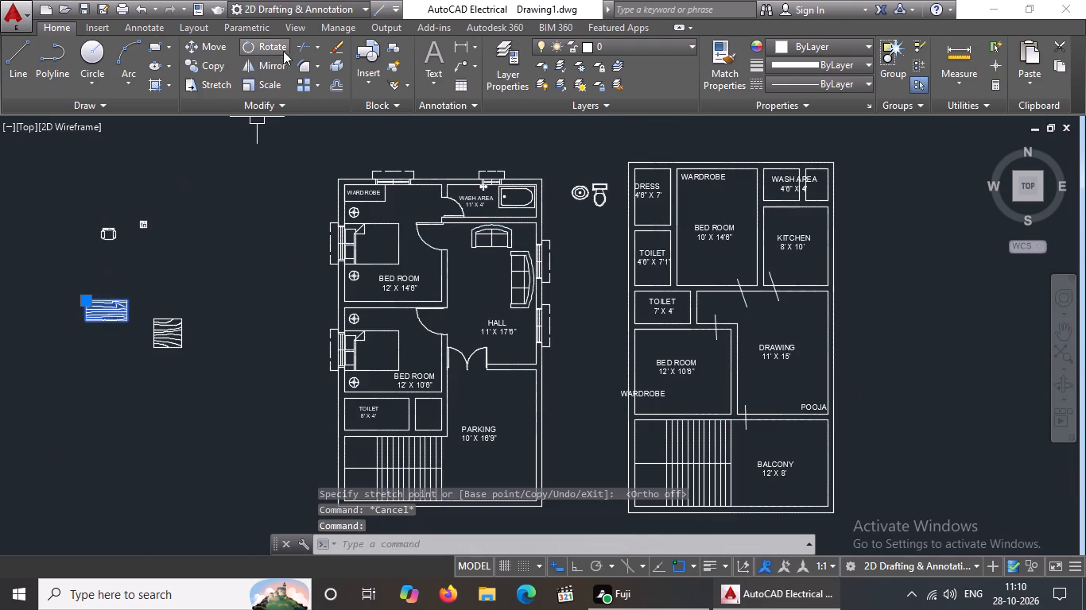
{"action": "left_click", "coordinate": [267, 46]}
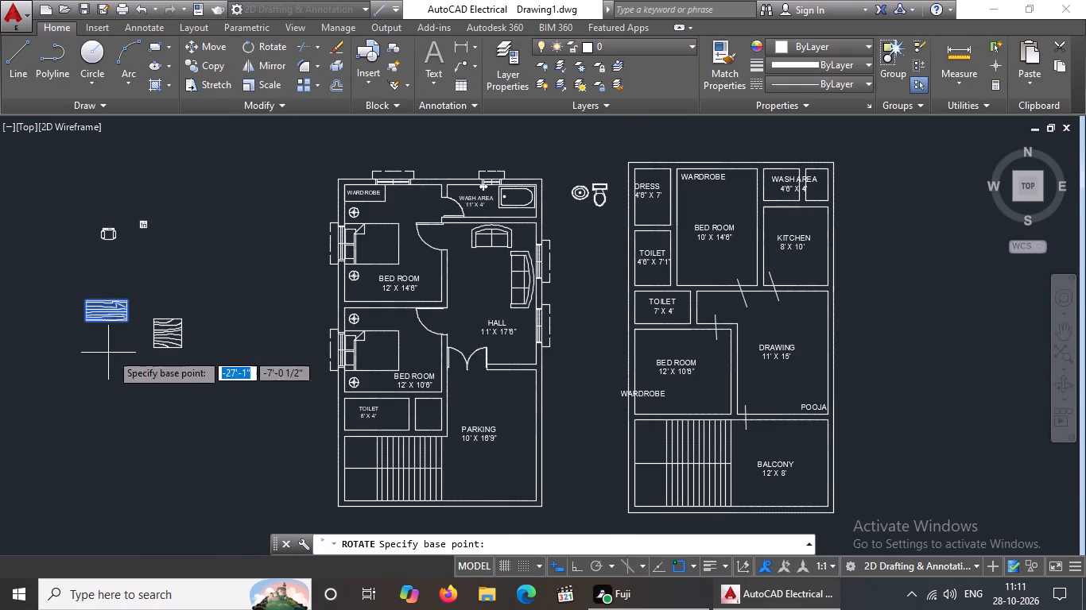
{"action": "left_click", "coordinate": [111, 313]}
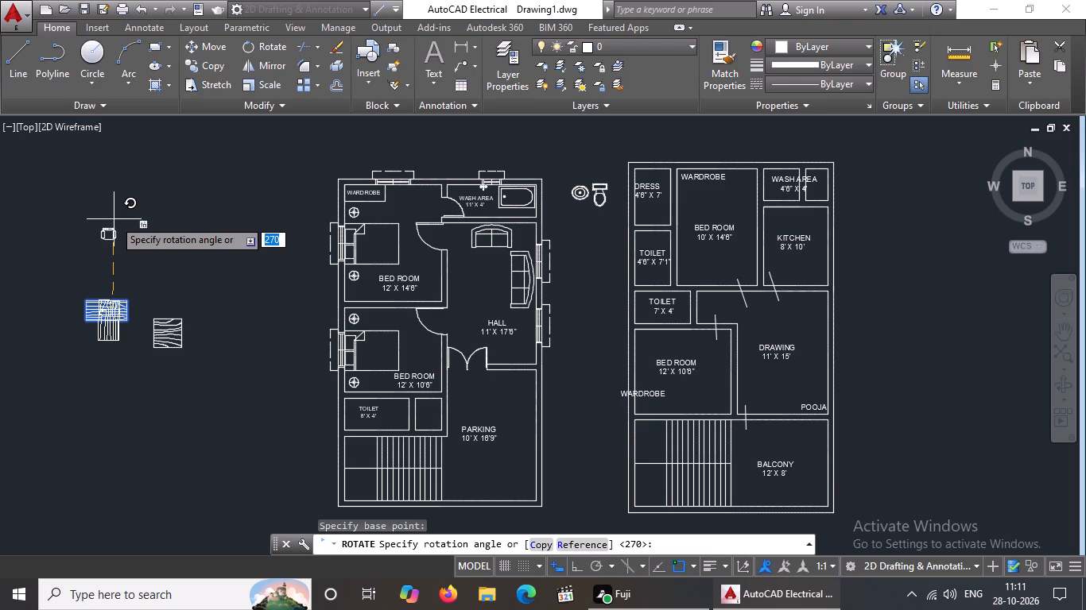
{"action": "left_click", "coordinate": [577, 566]}
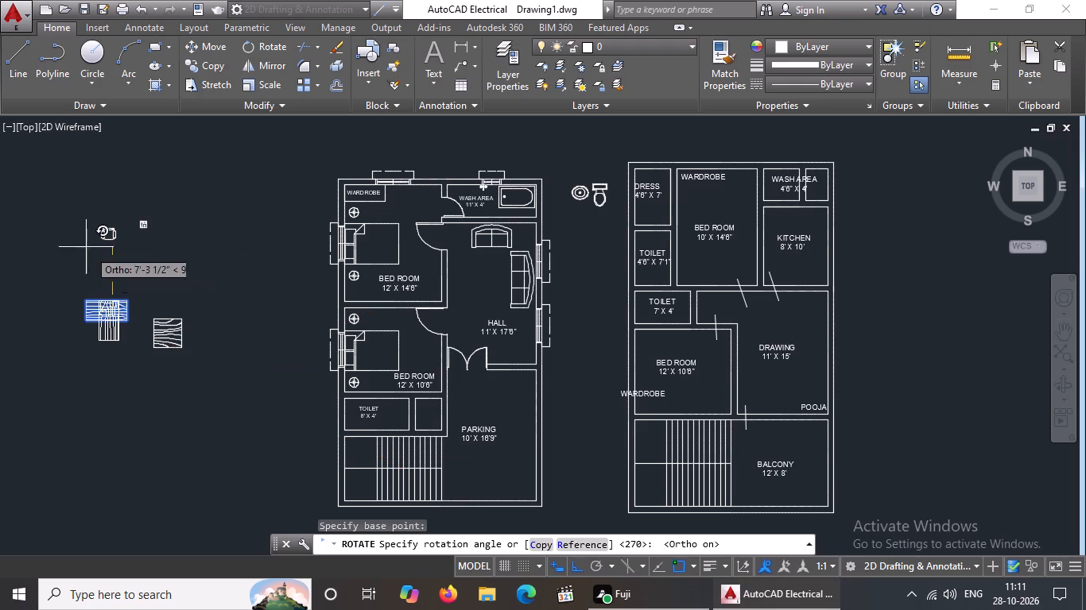
{"action": "left_click", "coordinate": [64, 214]}
Turn Ortho off and move the rectangular table into the HALL, below the two-seat sofa and beside the three-seat sofa.
{"action": "left_click", "coordinate": [111, 331]}
{"action": "left_click_drag", "start_coordinate": [102, 341], "coordinate": [113, 342]}
{"action": "scroll", "coordinate": [470, 304], "scroll_direction": "up", "scroll_amount": 1}
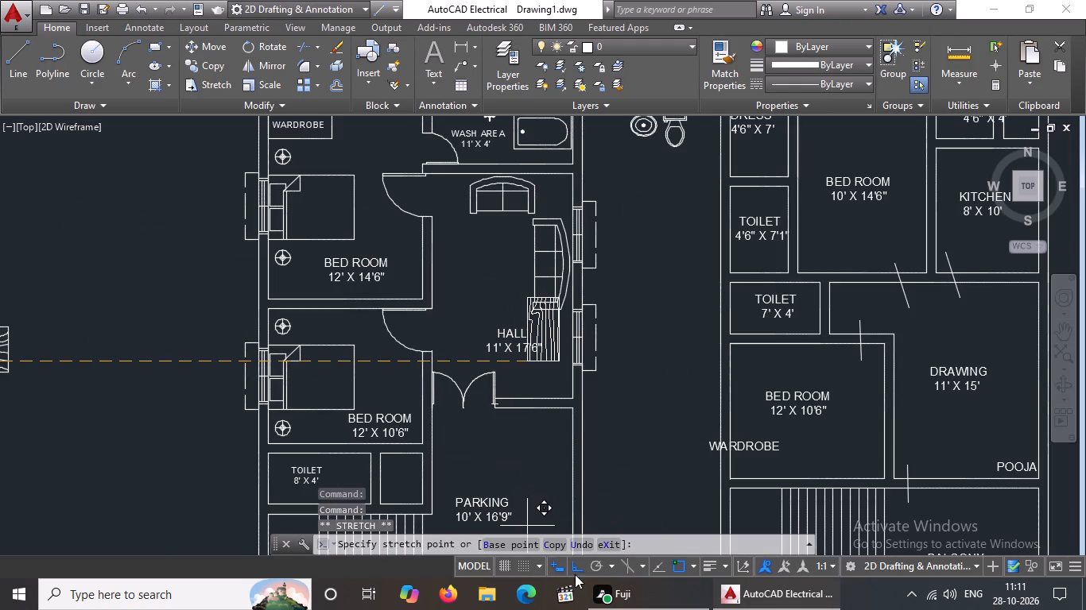
{"action": "left_click", "coordinate": [575, 562]}
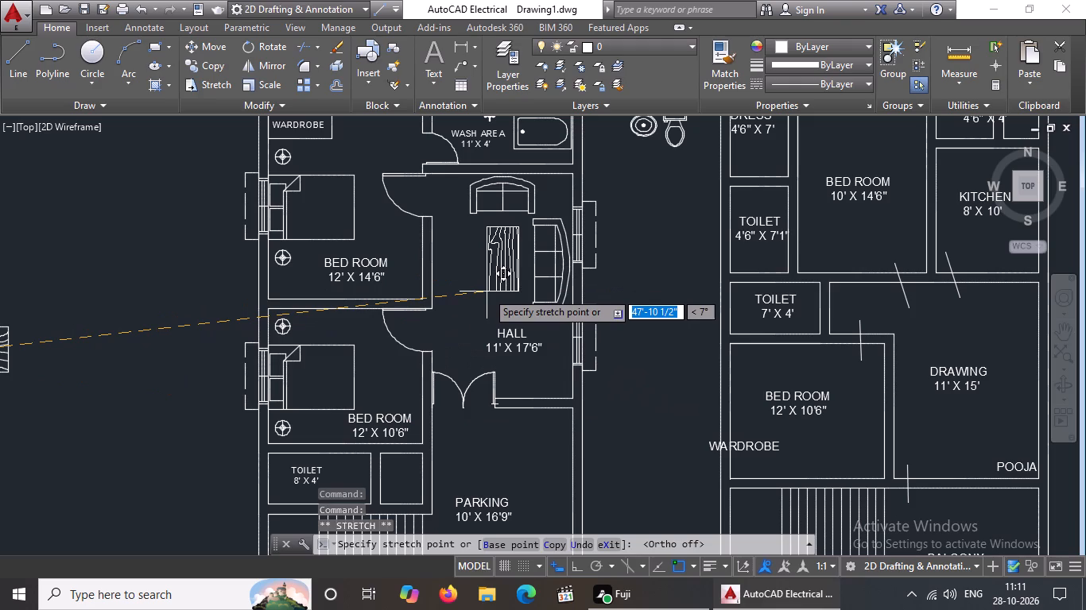
{"action": "left_click", "coordinate": [487, 294]}
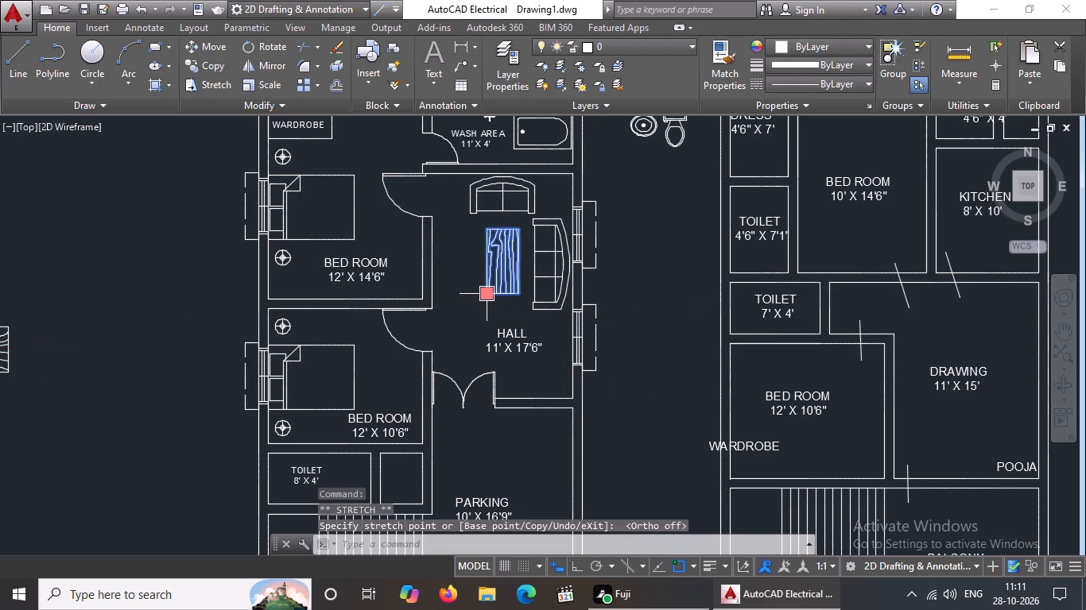
{"action": "key", "text": "Escape"}
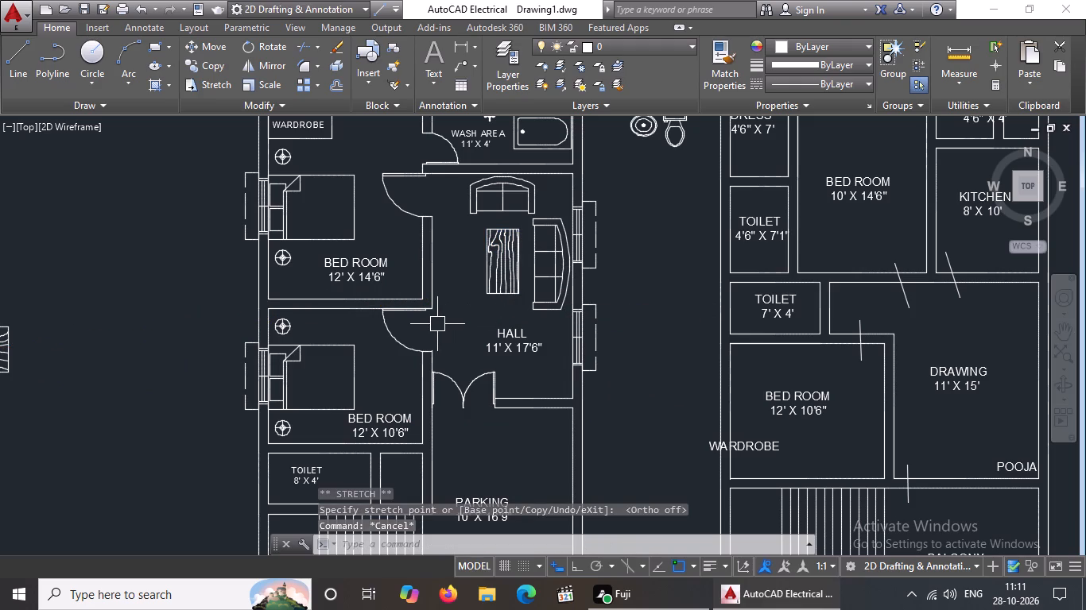
Move the Phone - Desk block into the southeast corner of the HALL.
{"action": "scroll", "coordinate": [436, 324], "scroll_direction": "down", "scroll_amount": 1}
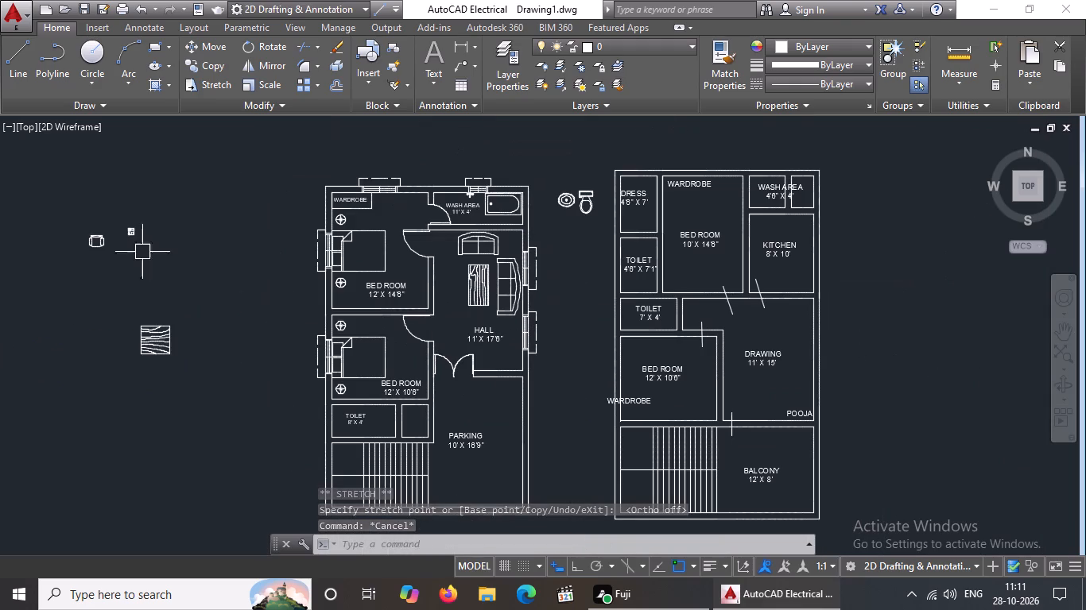
{"action": "scroll", "coordinate": [115, 230], "scroll_direction": "up", "scroll_amount": 2}
{"action": "left_click", "coordinate": [150, 233]}
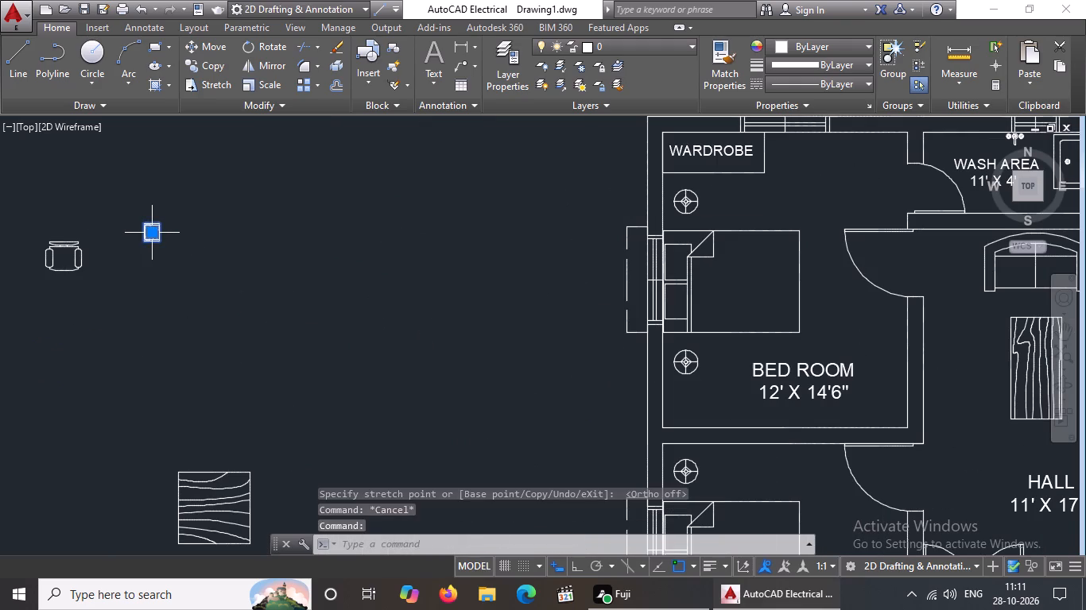
{"action": "left_click", "coordinate": [149, 230]}
{"action": "scroll", "coordinate": [327, 365], "scroll_direction": "down", "scroll_amount": 3}
{"action": "scroll", "coordinate": [523, 402], "scroll_direction": "up", "scroll_amount": 3}
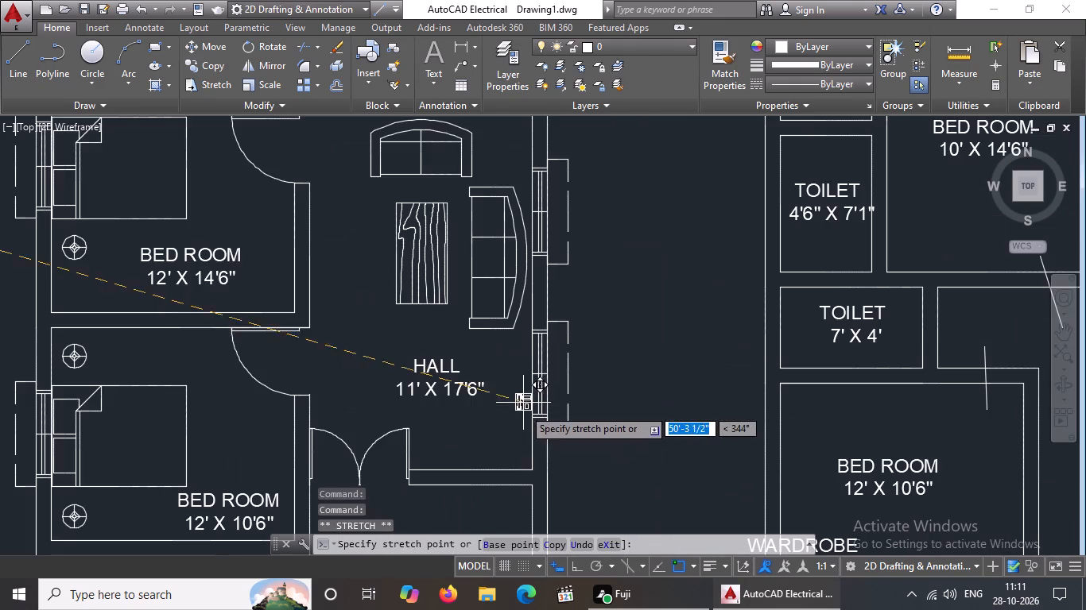
{"action": "left_click", "coordinate": [517, 454]}
{"action": "scroll", "coordinate": [541, 469], "scroll_direction": "down", "scroll_amount": 3}
{"action": "key", "text": "Escape"}
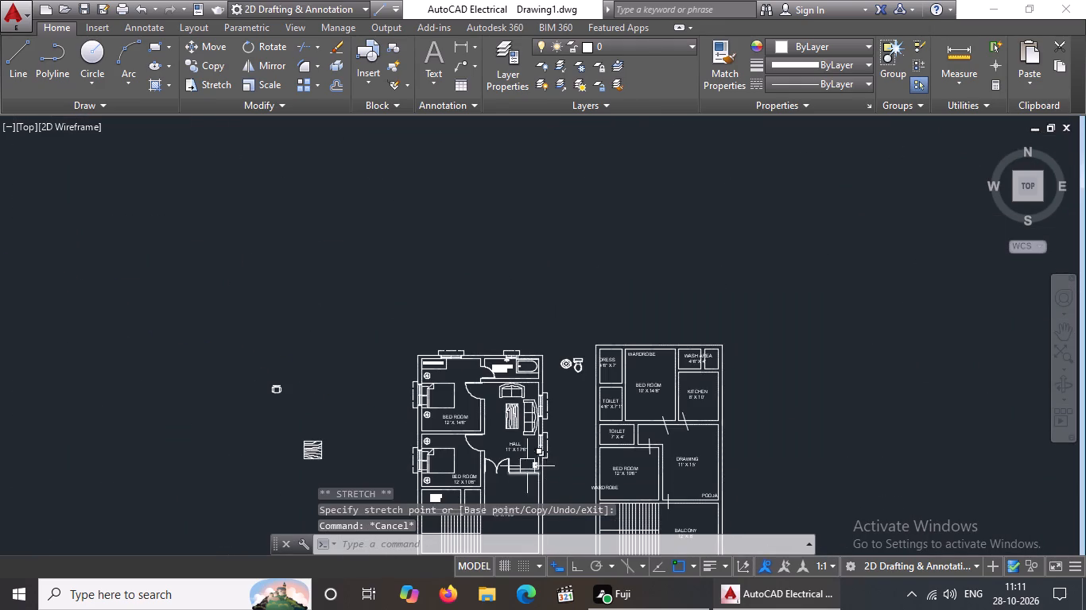
Move the PARKING 10' X 16'9" label down to the south end of the parking area.
{"action": "scroll", "coordinate": [522, 450], "scroll_direction": "down", "scroll_amount": 1}
{"action": "scroll", "coordinate": [518, 491], "scroll_direction": "up", "scroll_amount": 3}
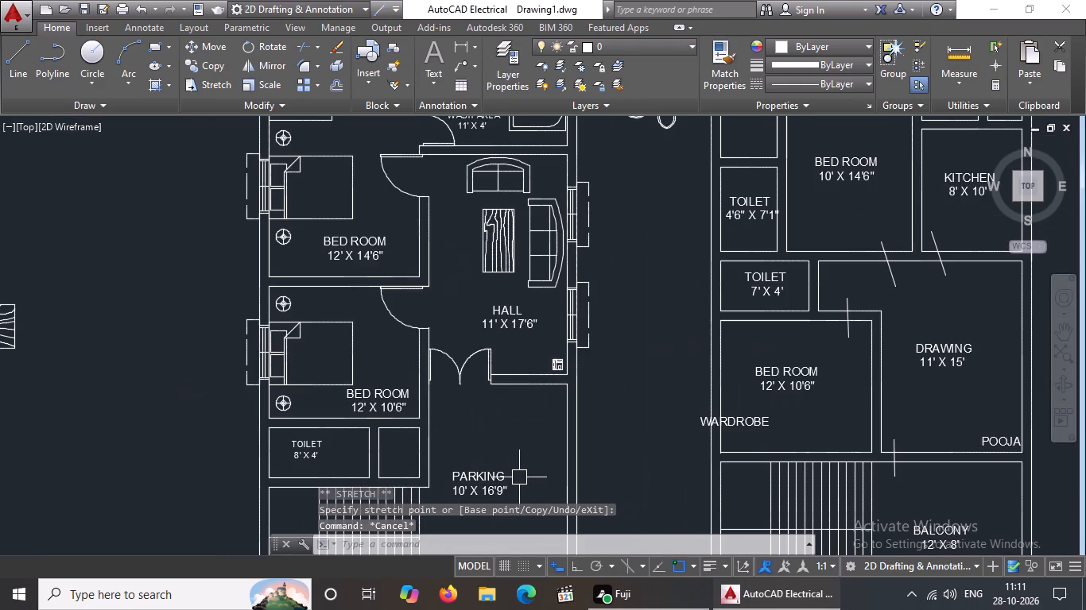
{"action": "scroll", "coordinate": [515, 442], "scroll_direction": "down", "scroll_amount": 2}
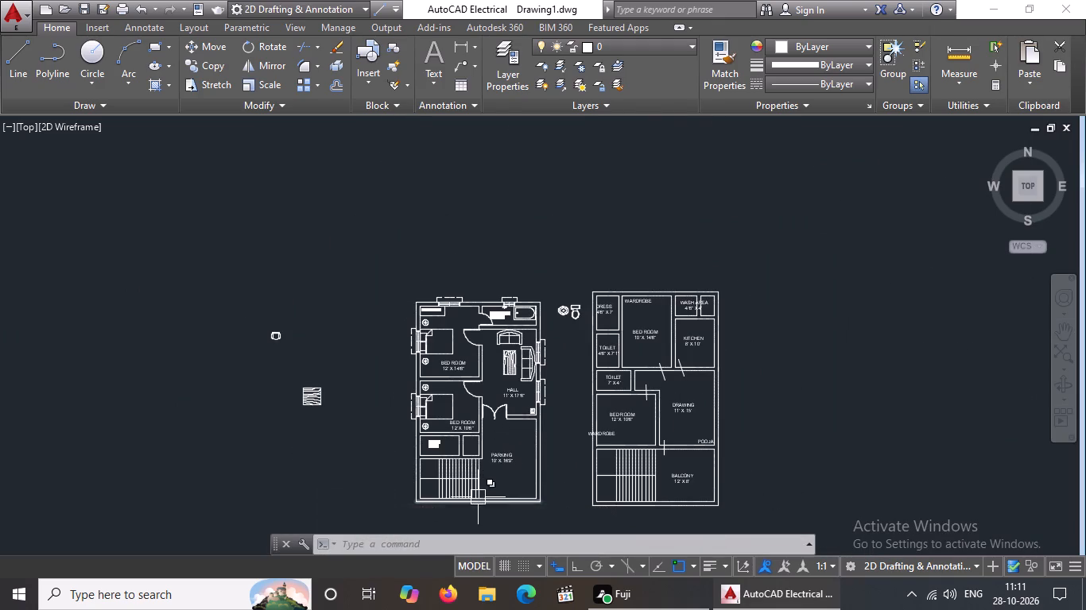
{"action": "scroll", "coordinate": [479, 496], "scroll_direction": "up", "scroll_amount": 1}
{"action": "left_click", "coordinate": [513, 442]}
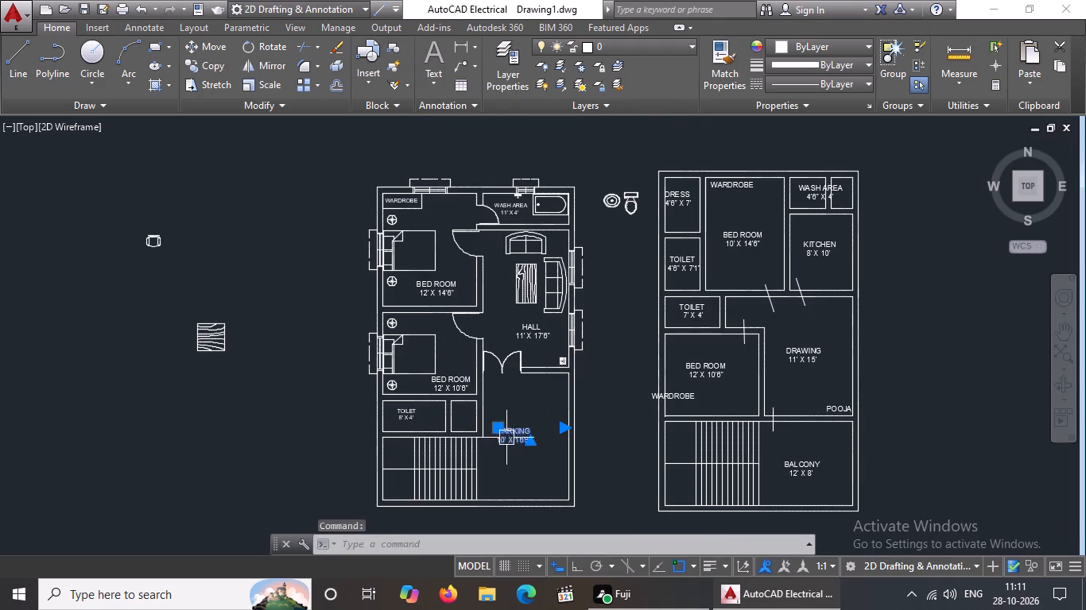
{"action": "left_click", "coordinate": [501, 430]}
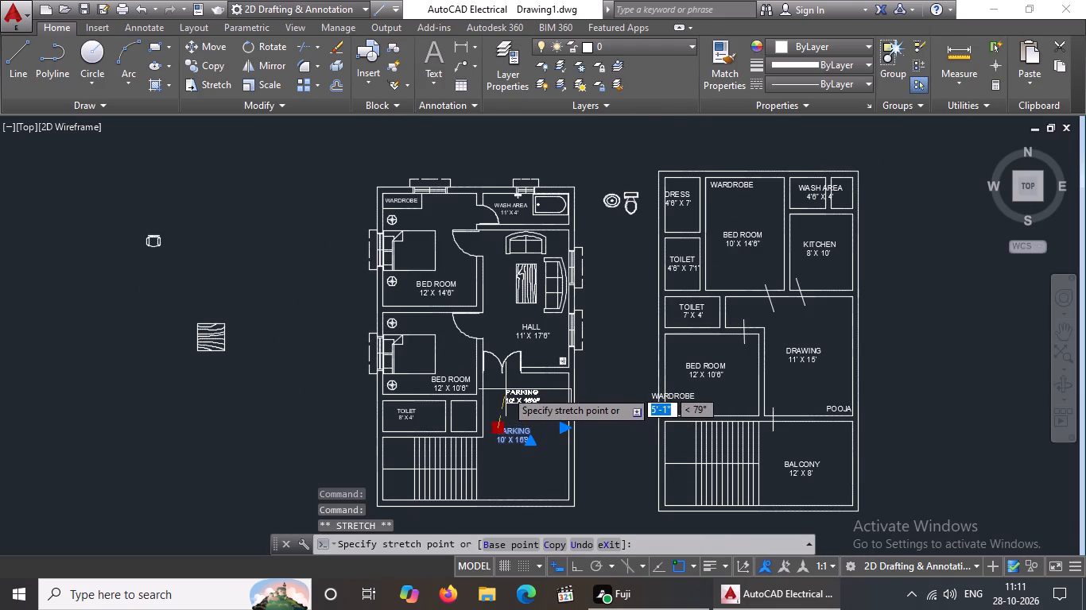
{"action": "left_click", "coordinate": [506, 396]}
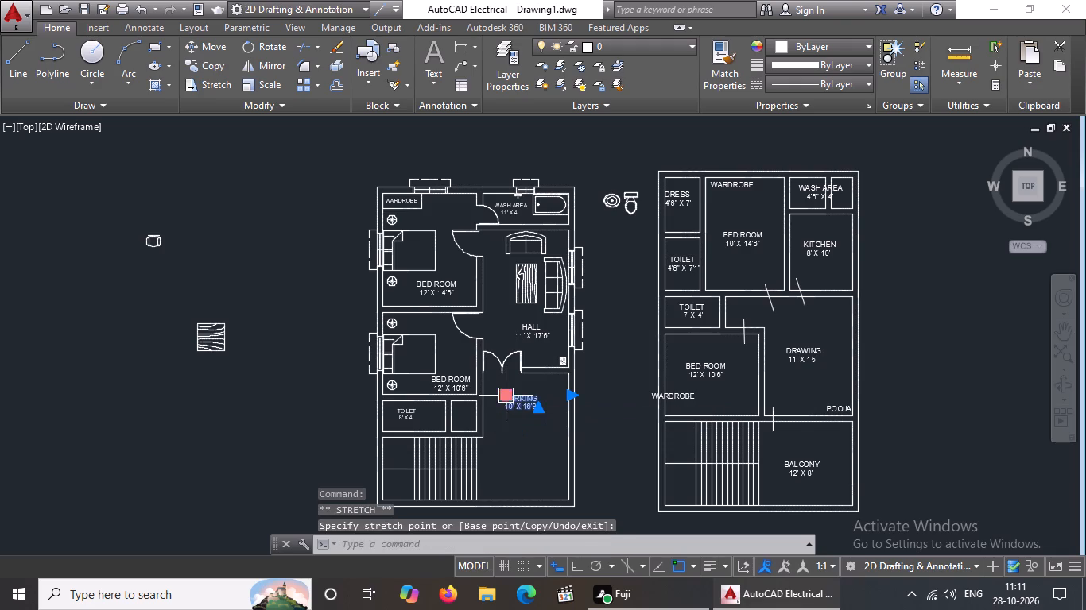
{"action": "left_click", "coordinate": [507, 393]}
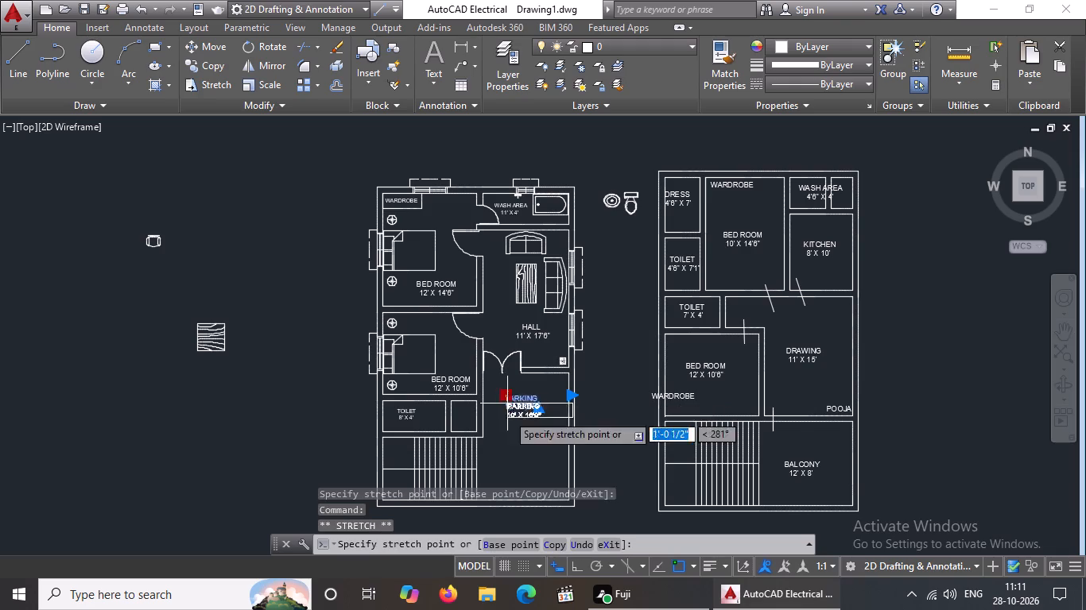
{"action": "scroll", "coordinate": [505, 462], "scroll_direction": "down", "scroll_amount": 2}
{"action": "scroll", "coordinate": [516, 481], "scroll_direction": "up", "scroll_amount": 4}
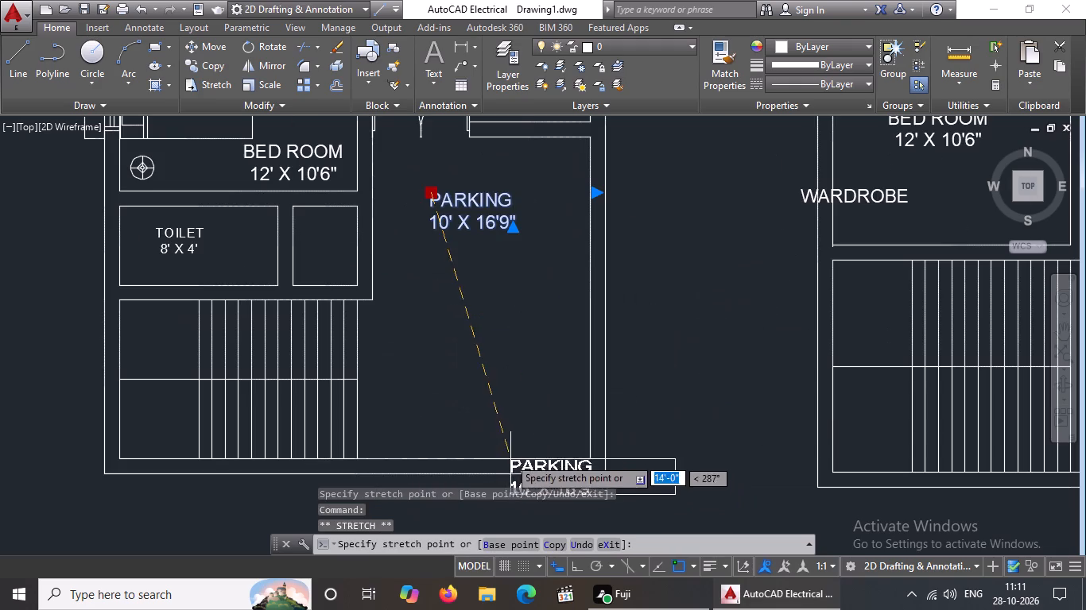
{"action": "left_click", "coordinate": [442, 410]}
{"action": "scroll", "coordinate": [607, 408], "scroll_direction": "down", "scroll_amount": 3}
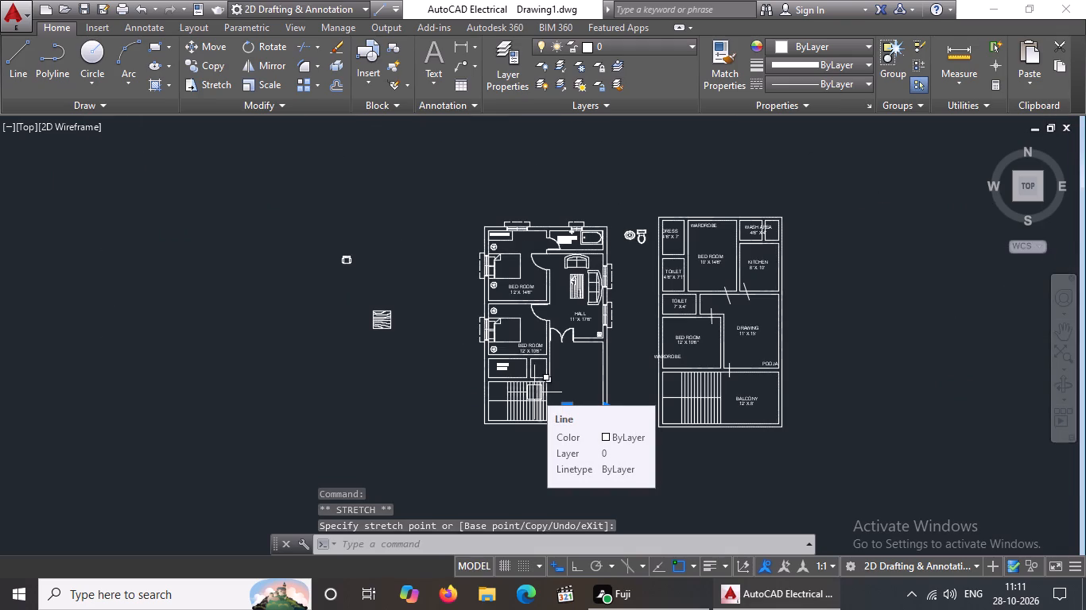
Insert the Vehicles - Imperial block from the Architectural tool palette east of the parking area and set it to Sports Car (Top).
{"action": "scroll", "coordinate": [565, 369], "scroll_direction": "up", "scroll_amount": 2}
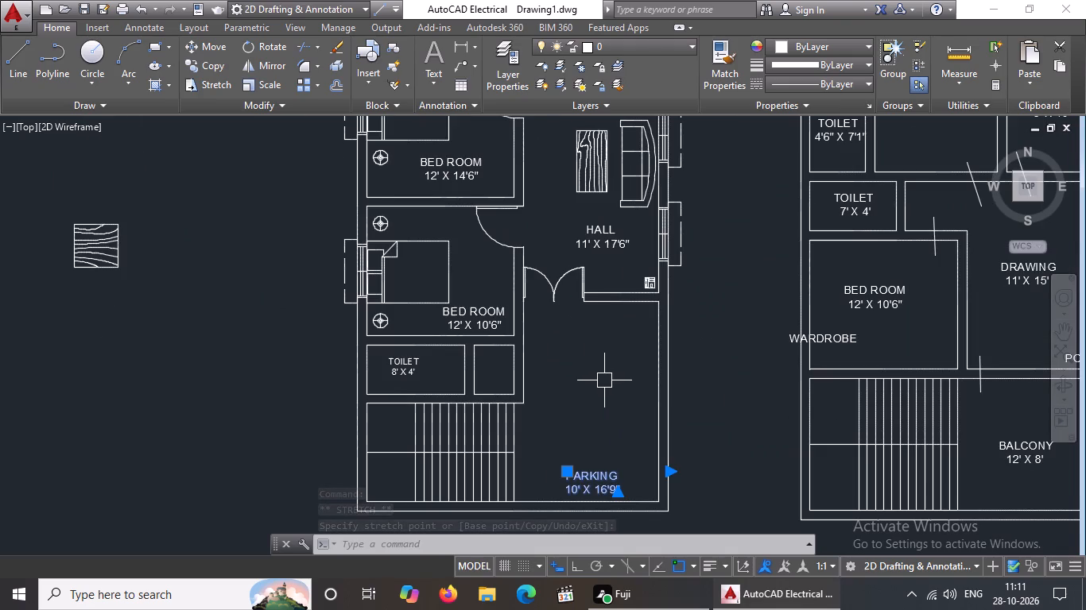
{"action": "key", "text": "Escape"}
{"action": "type", "text": "TP"}
{"action": "key", "text": "space"}
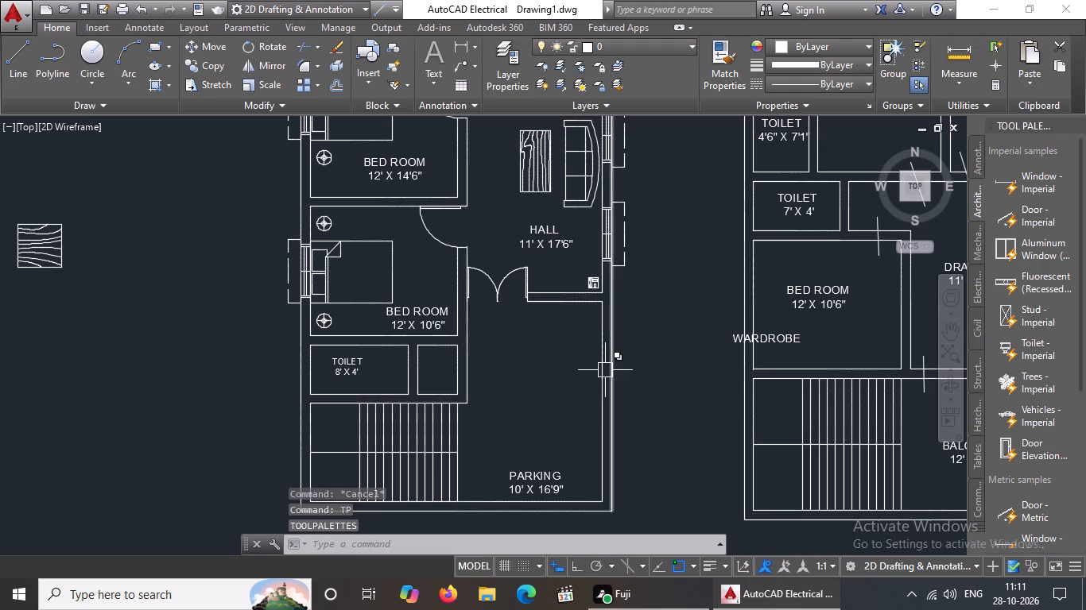
{"action": "left_click_drag", "start_coordinate": [1034, 407], "coordinate": [666, 367]}
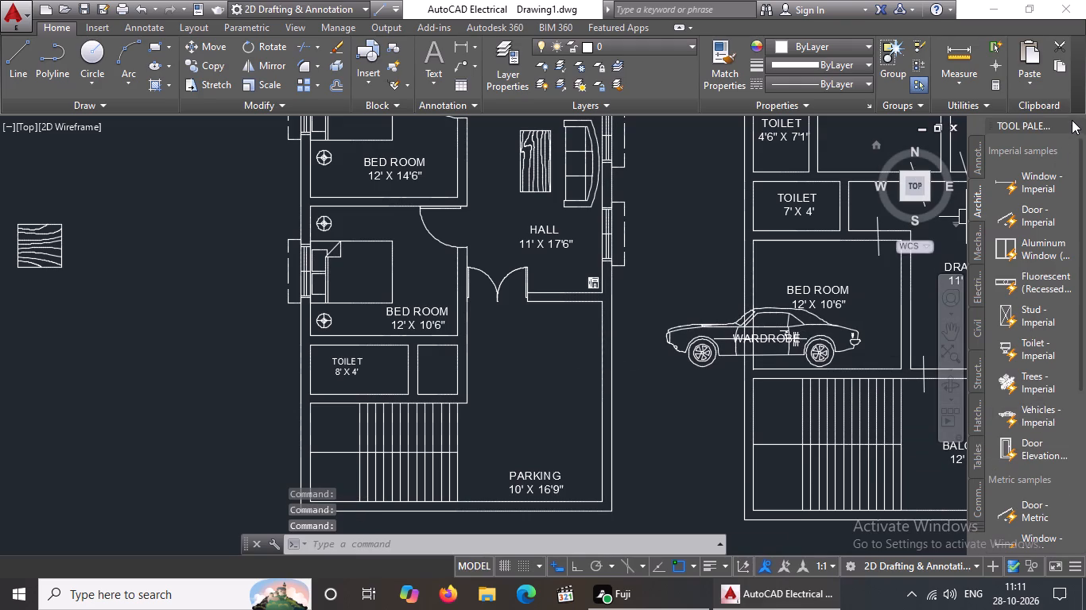
{"action": "left_click", "coordinate": [1072, 119]}
{"action": "left_click", "coordinate": [691, 341]}
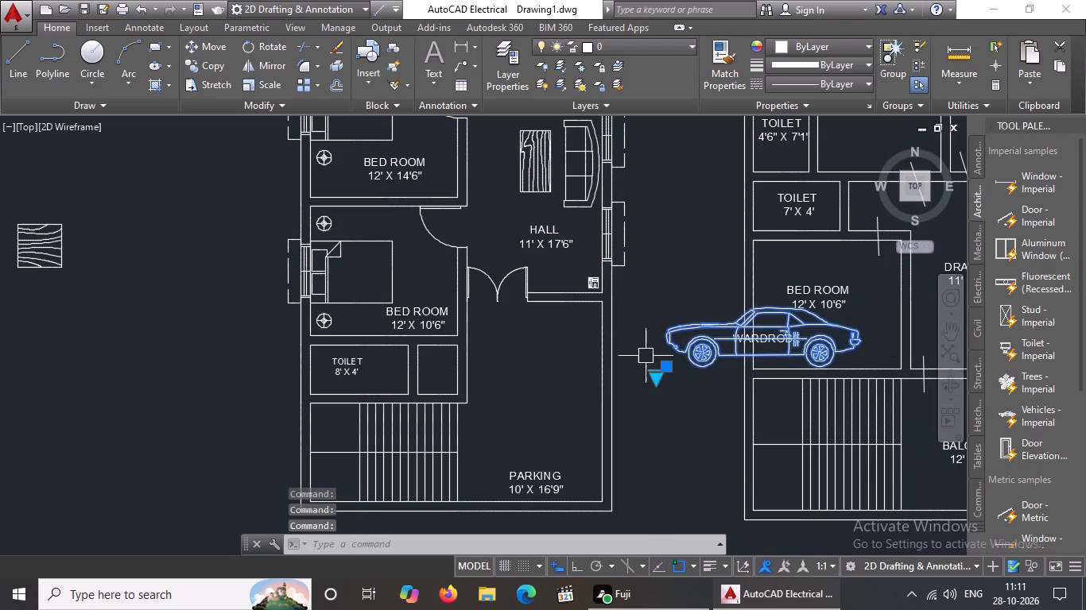
{"action": "left_click", "coordinate": [654, 379]}
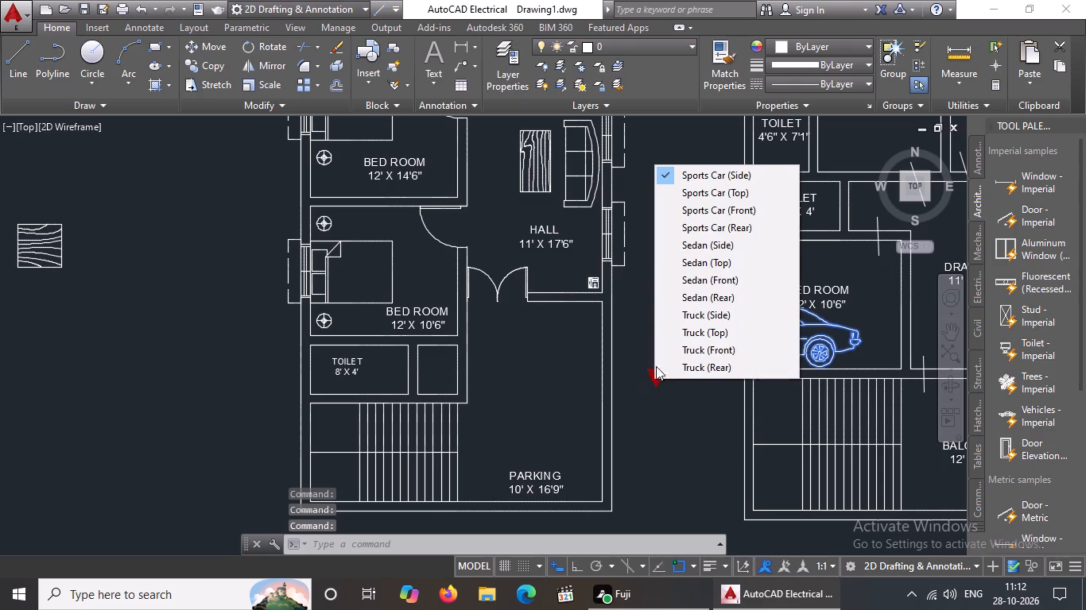
{"action": "left_click", "coordinate": [714, 193]}
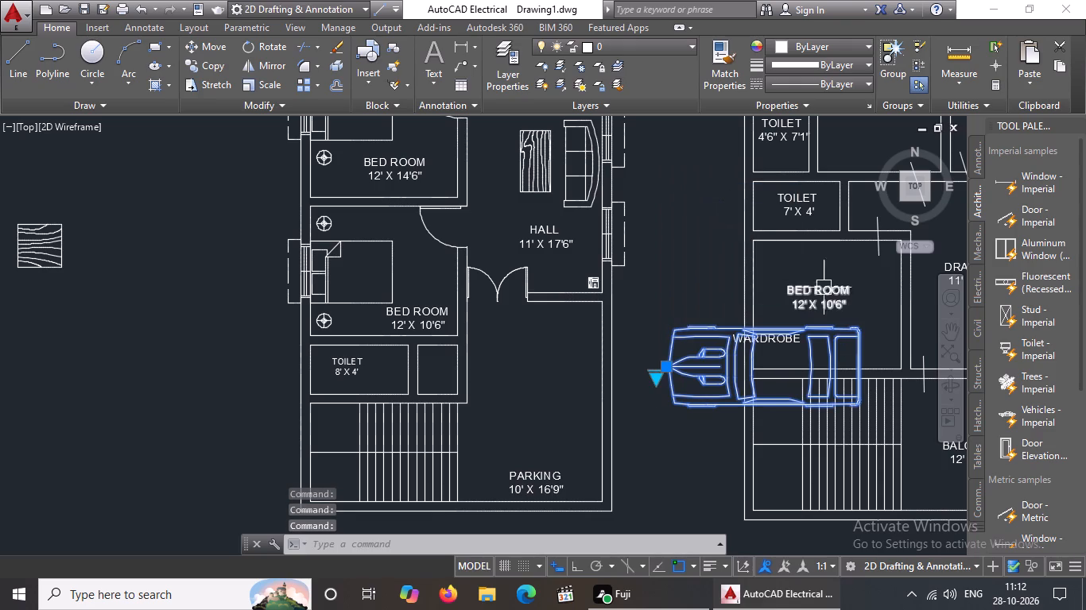
{"action": "left_click", "coordinate": [1077, 122]}
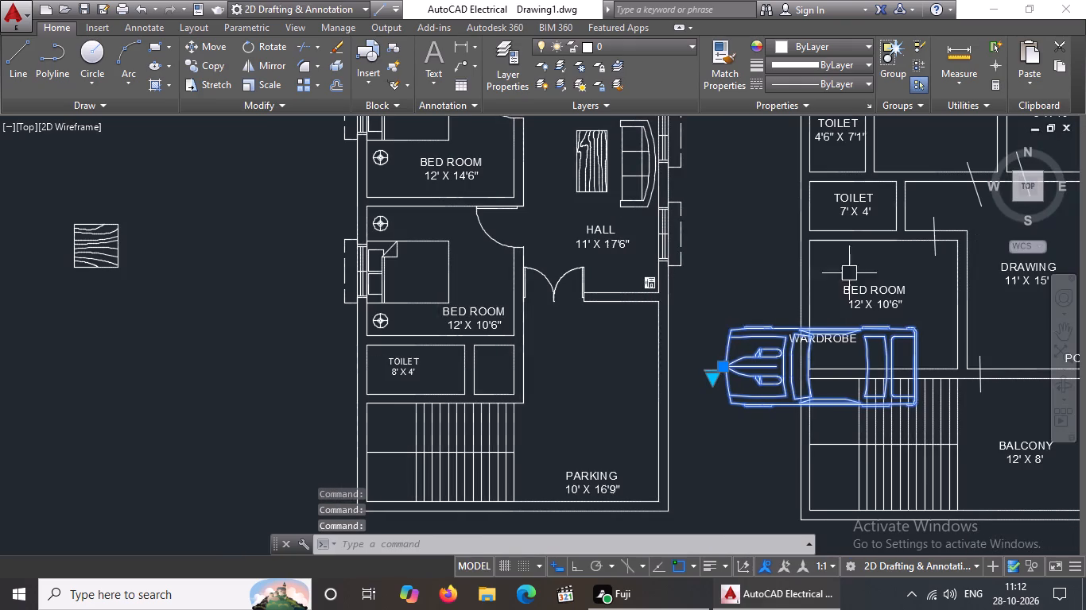
Move the sports car to the empty area west of the house plan, below the loose woodgrain table.
{"action": "left_click", "coordinate": [751, 384]}
{"action": "left_click", "coordinate": [723, 367]}
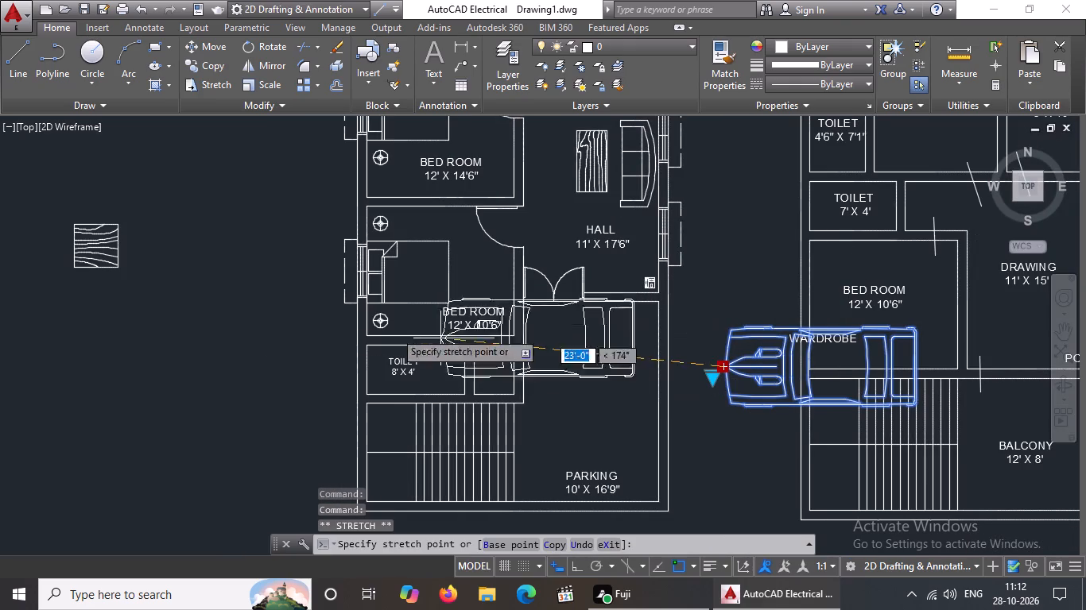
{"action": "left_click", "coordinate": [59, 363]}
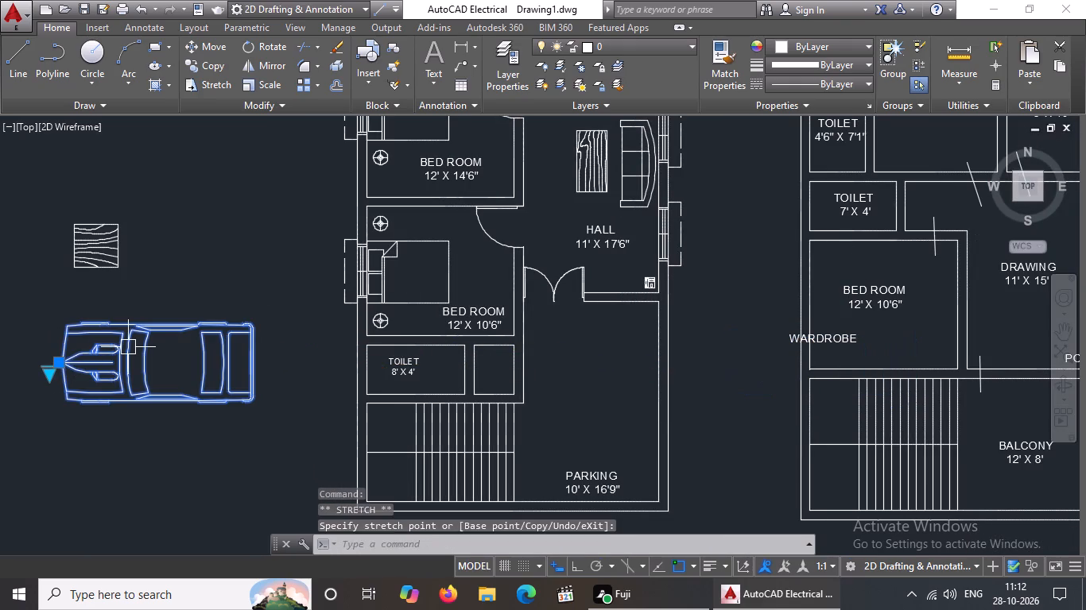
{"action": "key", "text": "Escape"}
Rotate the sports car 90° clockwise with Ortho on, so its nose points north.
{"action": "left_click", "coordinate": [123, 351]}
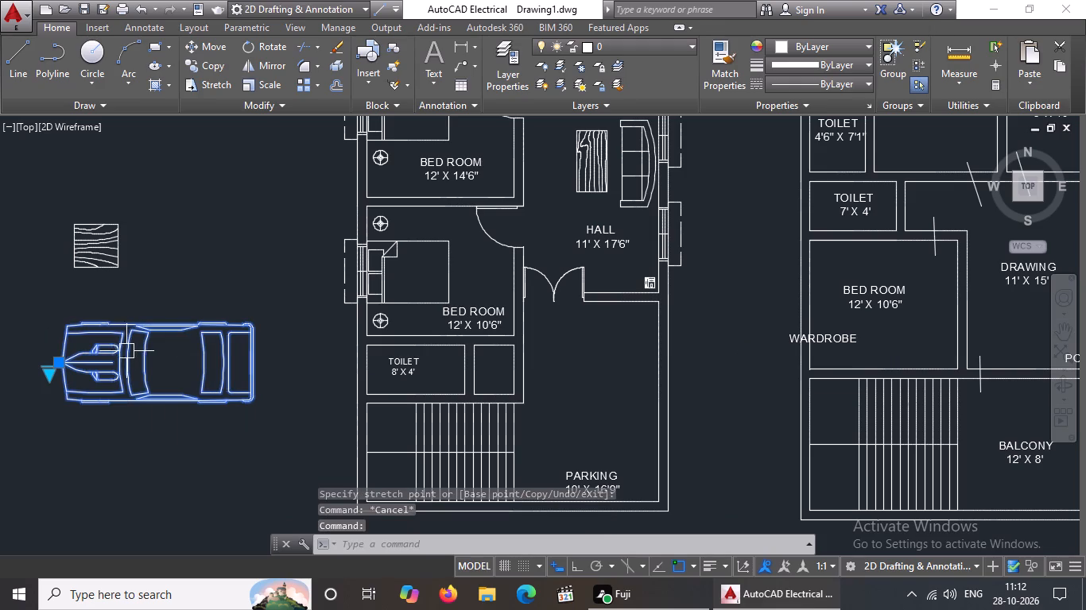
{"action": "left_click", "coordinate": [248, 46]}
{"action": "left_click", "coordinate": [213, 367]}
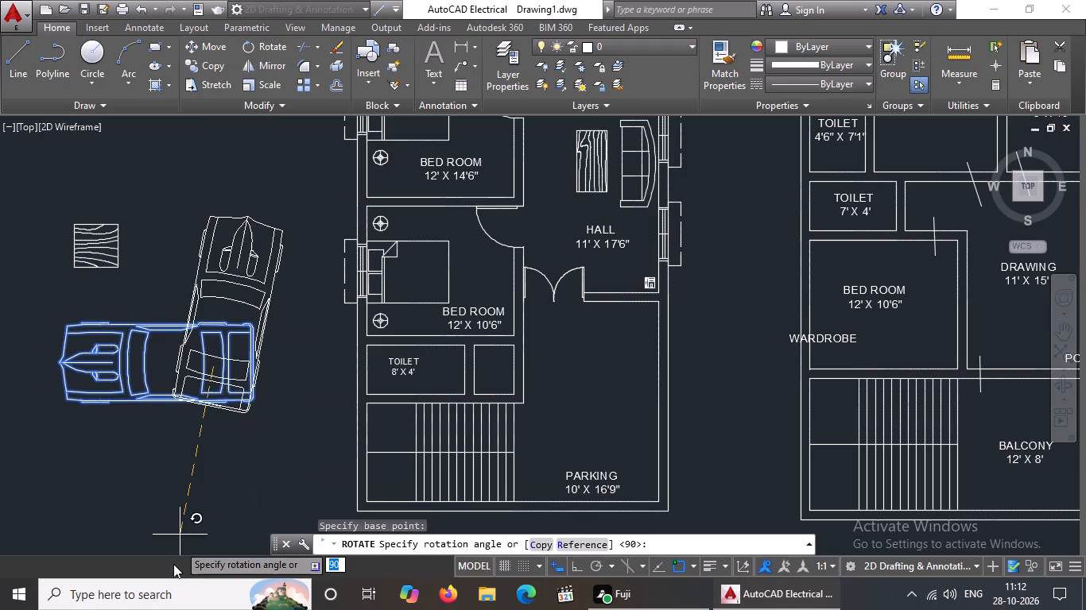
{"action": "left_click", "coordinate": [576, 562]}
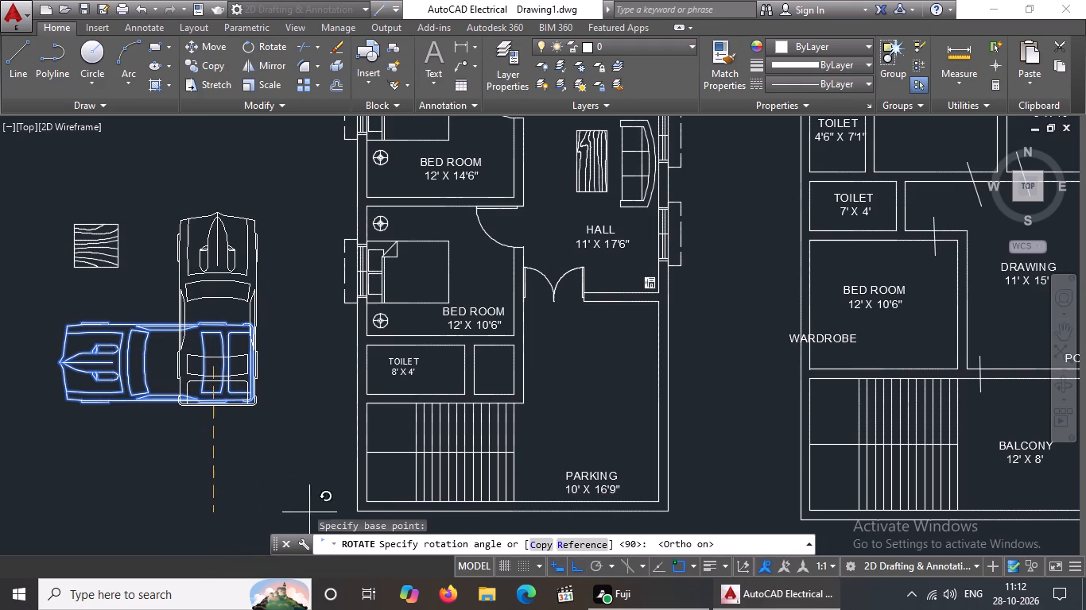
{"action": "left_click", "coordinate": [232, 482]}
Scale the sports car down to about two-thirds of its size, using a base point at its rear end.
{"action": "left_click", "coordinate": [226, 405]}
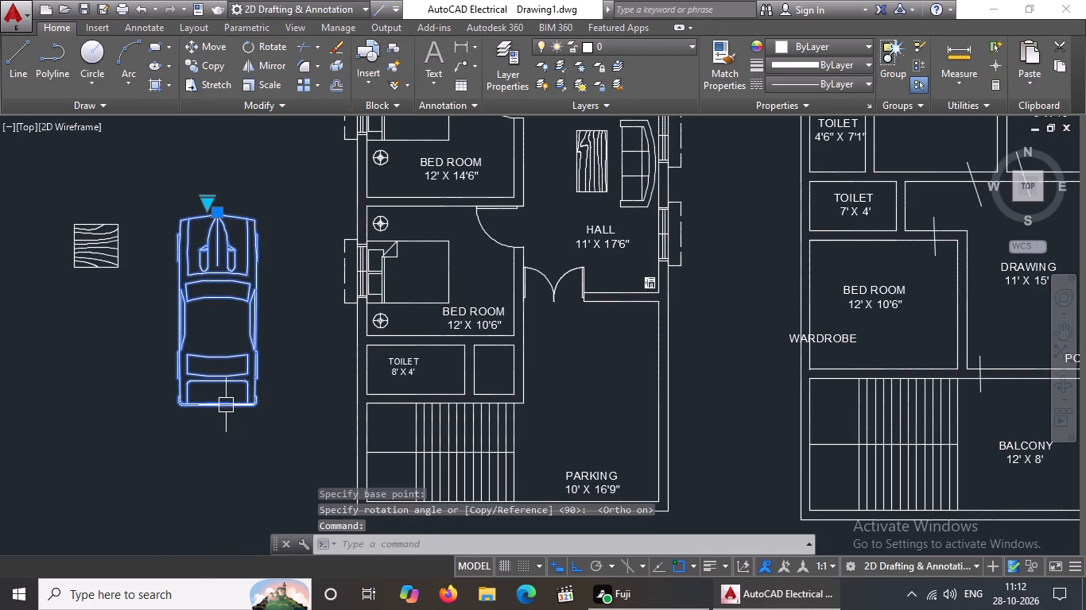
{"action": "key", "text": "s"}
{"action": "type", "text": "C"}
{"action": "key", "text": "space"}
{"action": "left_click", "coordinate": [213, 403]}
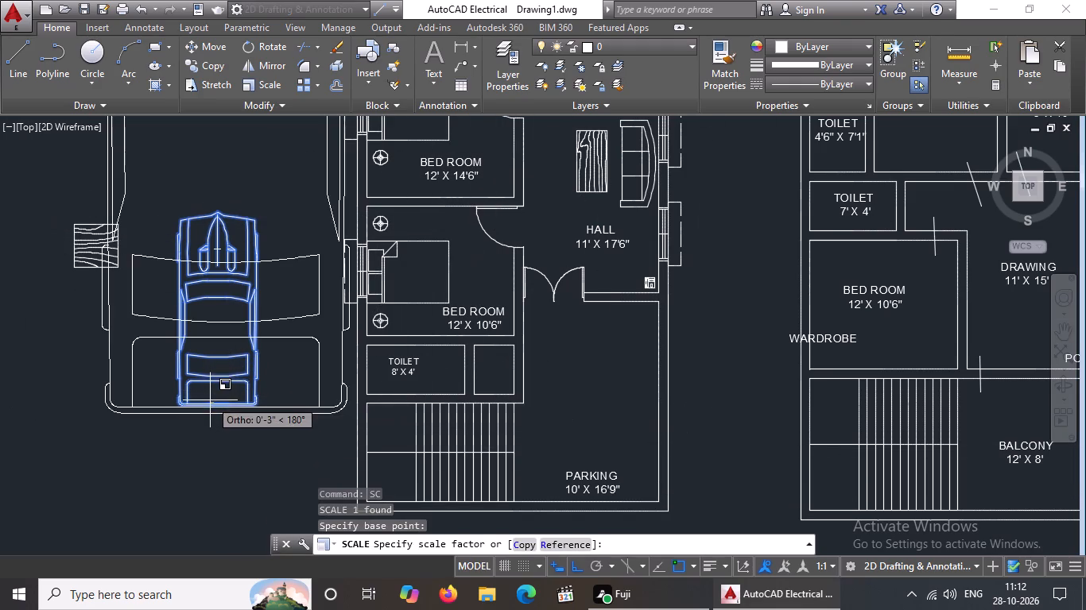
{"action": "scroll", "coordinate": [211, 402], "scroll_direction": "up", "scroll_amount": 4}
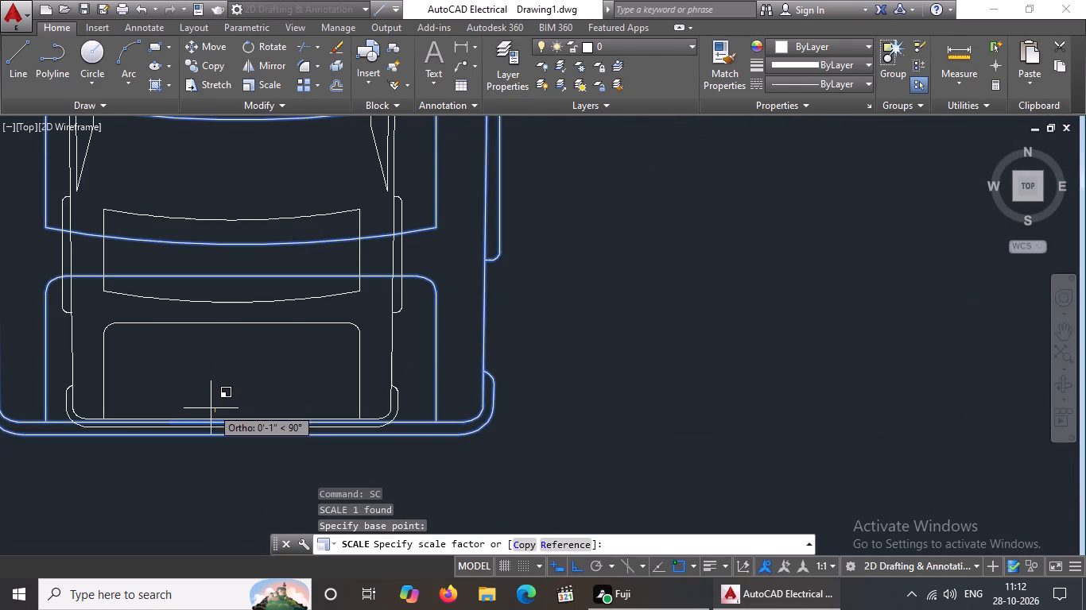
{"action": "scroll", "coordinate": [211, 408], "scroll_direction": "down", "scroll_amount": 1}
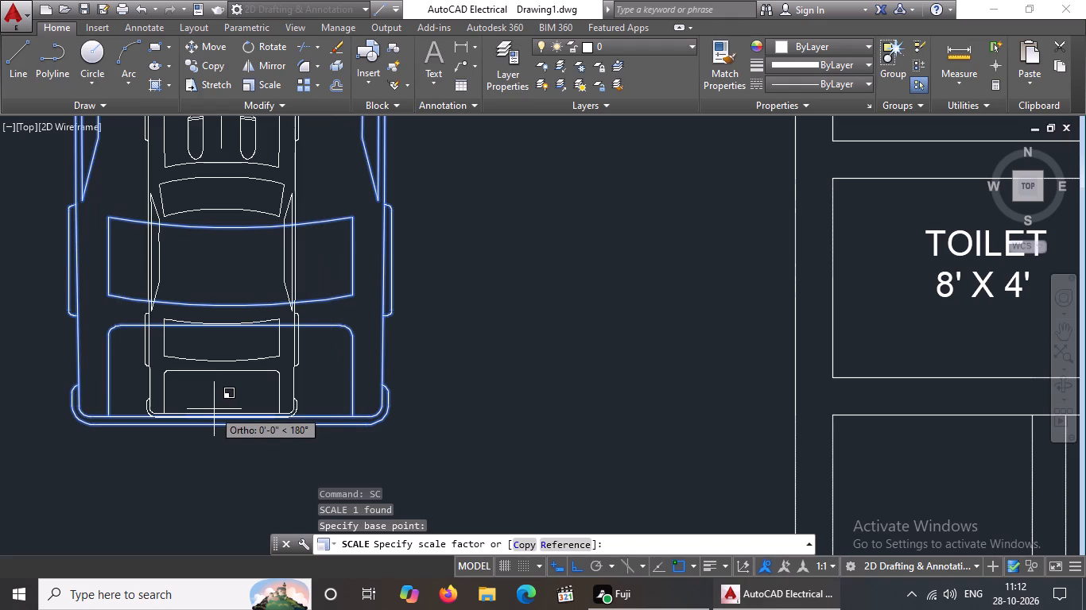
{"action": "left_click", "coordinate": [215, 408]}
{"action": "scroll", "coordinate": [215, 408], "scroll_direction": "down", "scroll_amount": 5}
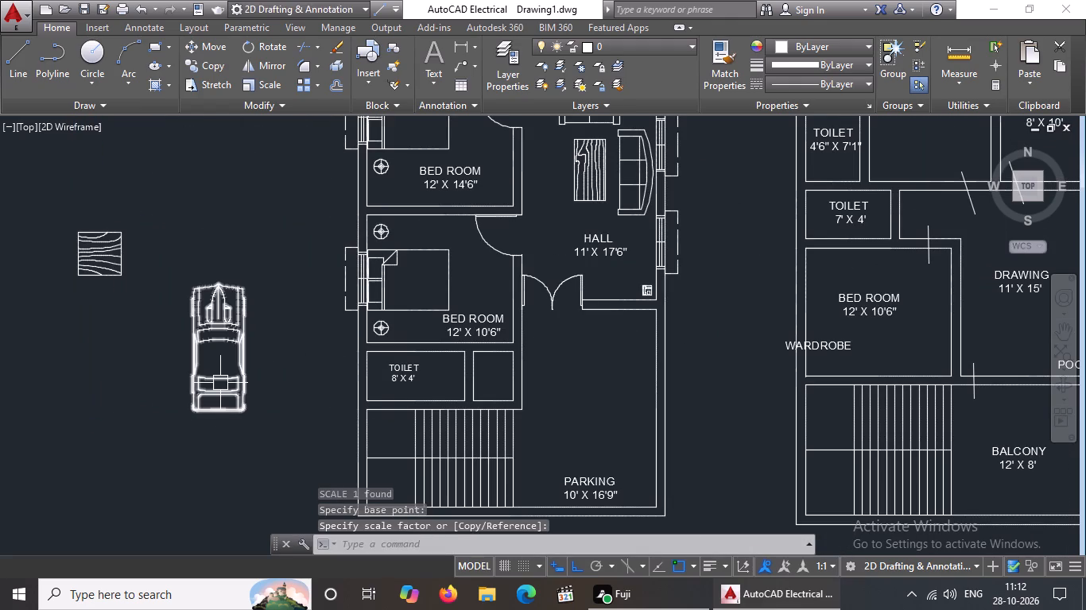
Turn Ortho off and move the sports car into the east side of the PARKING area, above its label.
{"action": "left_click", "coordinate": [220, 383]}
{"action": "left_click", "coordinate": [215, 282]}
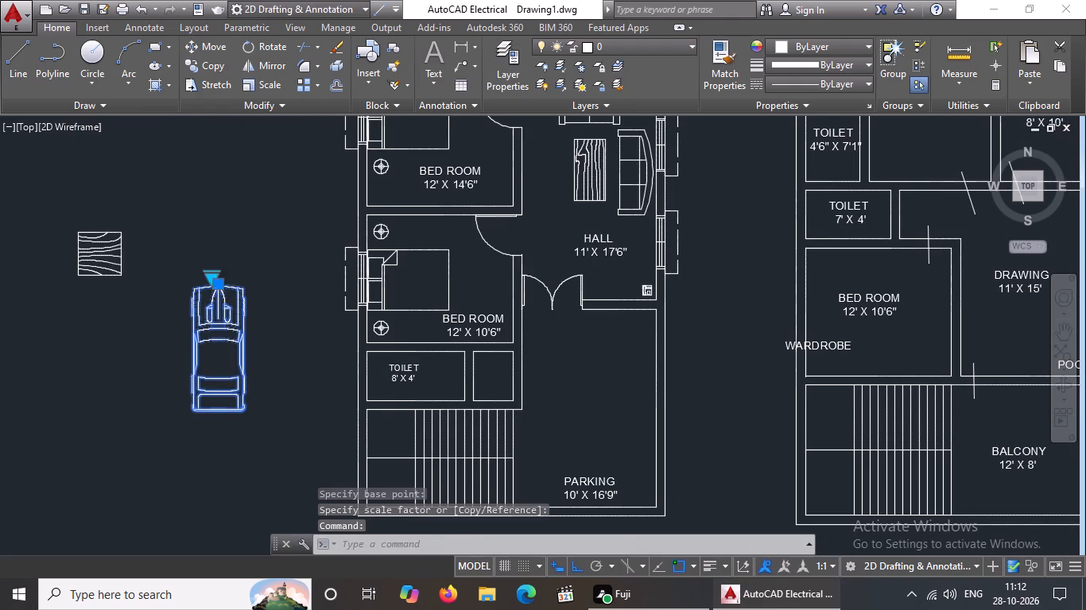
{"action": "left_click", "coordinate": [576, 567]}
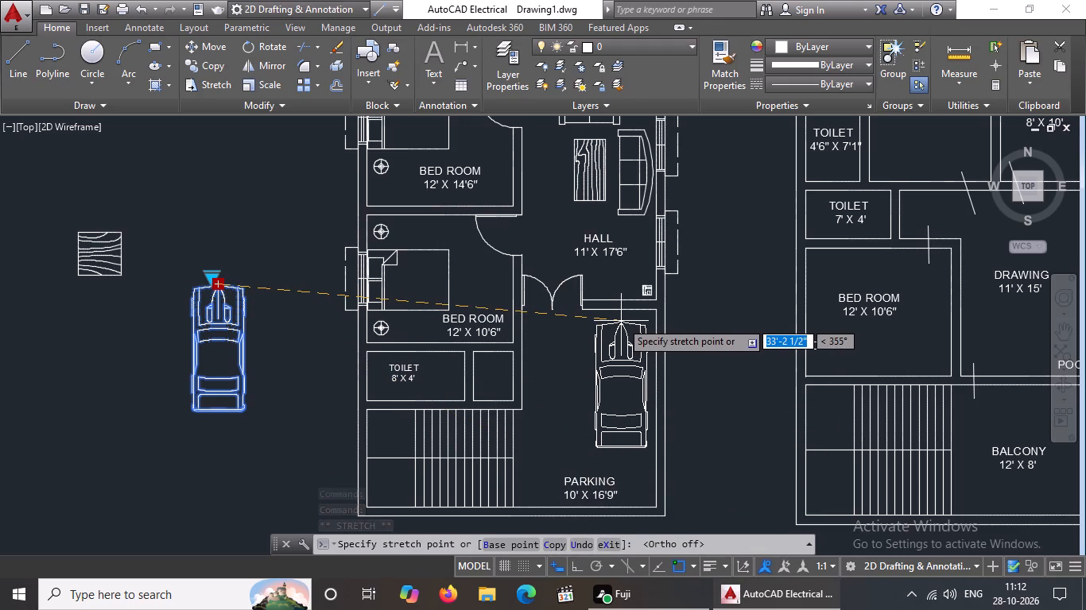
{"action": "left_click", "coordinate": [621, 321]}
Move the PARKING 10' X 16'9" label slightly north, closer to the rear of the car.
{"action": "left_click", "coordinate": [594, 488]}
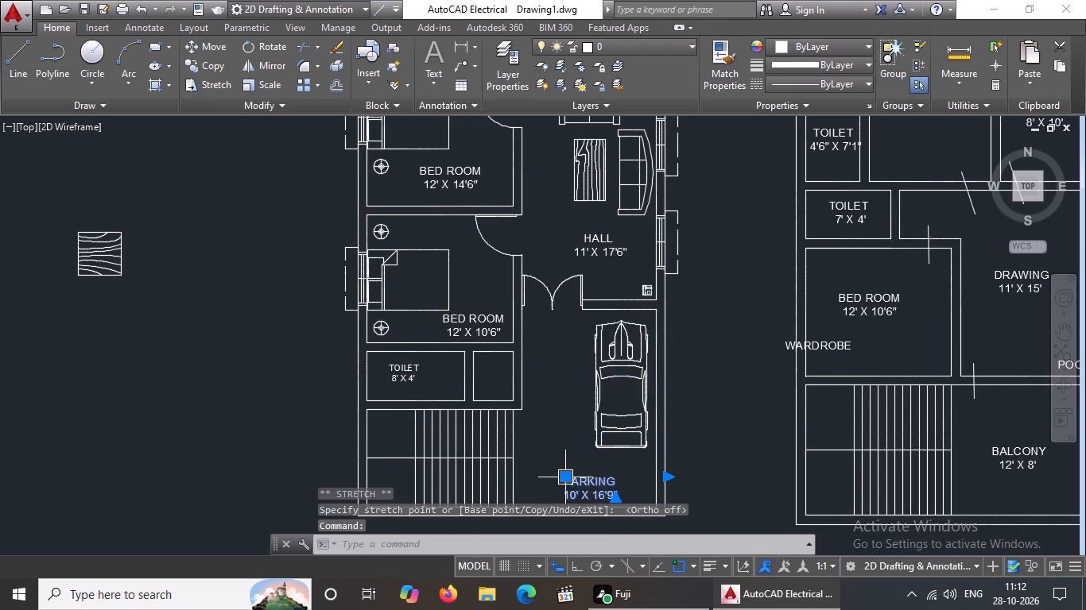
{"action": "left_click", "coordinate": [570, 472]}
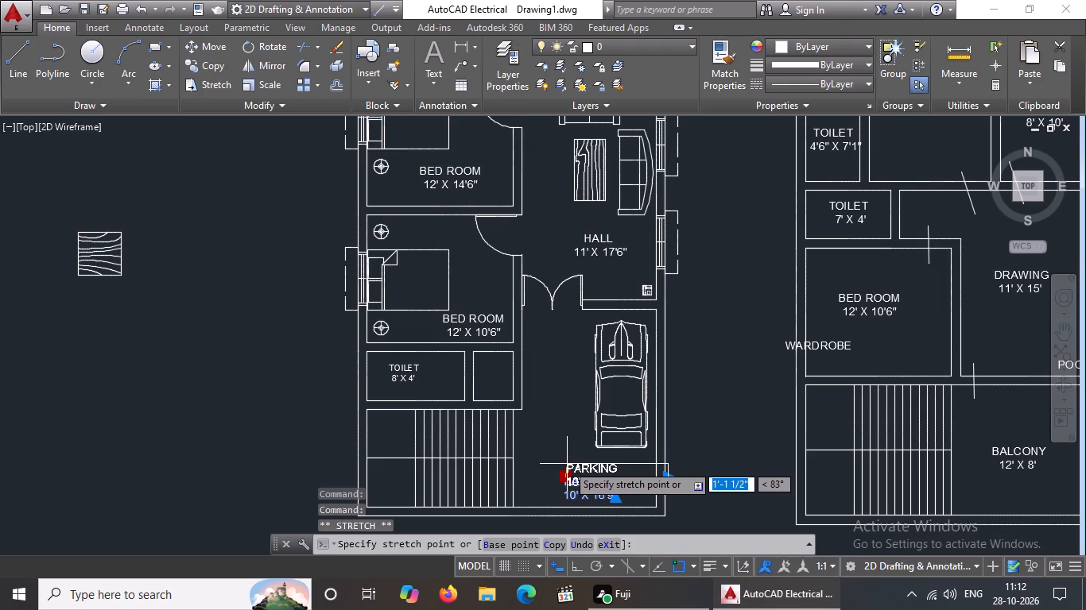
{"action": "left_click", "coordinate": [568, 462]}
{"action": "scroll", "coordinate": [568, 461], "scroll_direction": "down", "scroll_amount": 1}
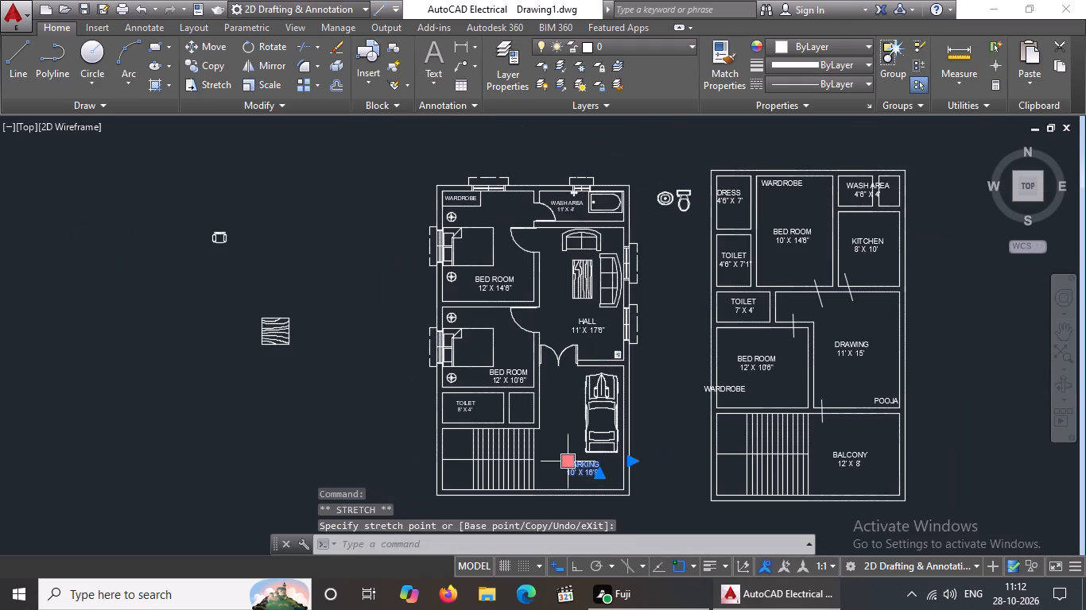
{"action": "key", "text": "Escape"}
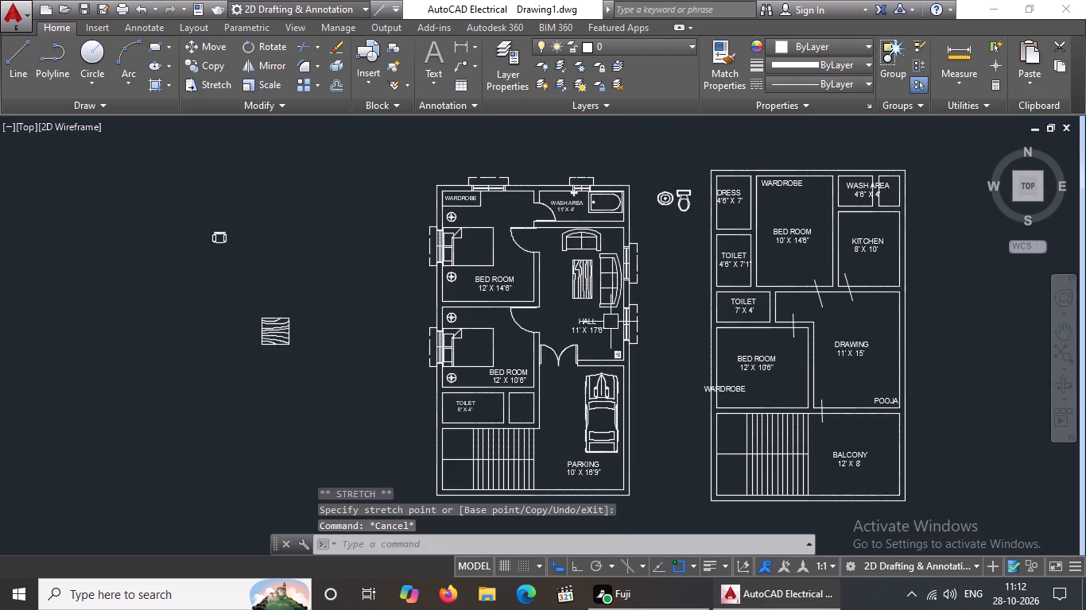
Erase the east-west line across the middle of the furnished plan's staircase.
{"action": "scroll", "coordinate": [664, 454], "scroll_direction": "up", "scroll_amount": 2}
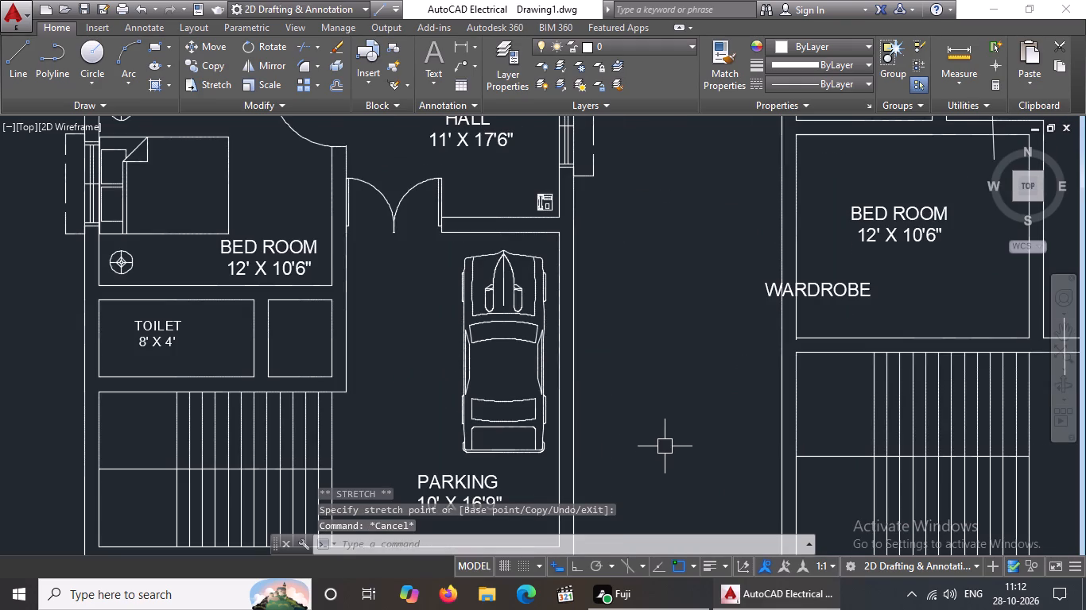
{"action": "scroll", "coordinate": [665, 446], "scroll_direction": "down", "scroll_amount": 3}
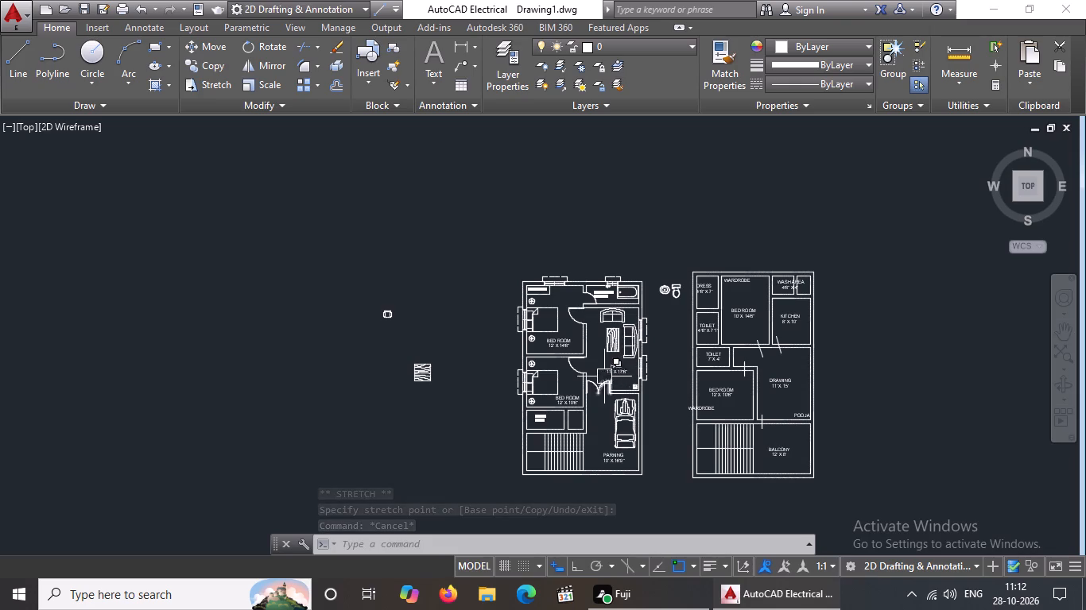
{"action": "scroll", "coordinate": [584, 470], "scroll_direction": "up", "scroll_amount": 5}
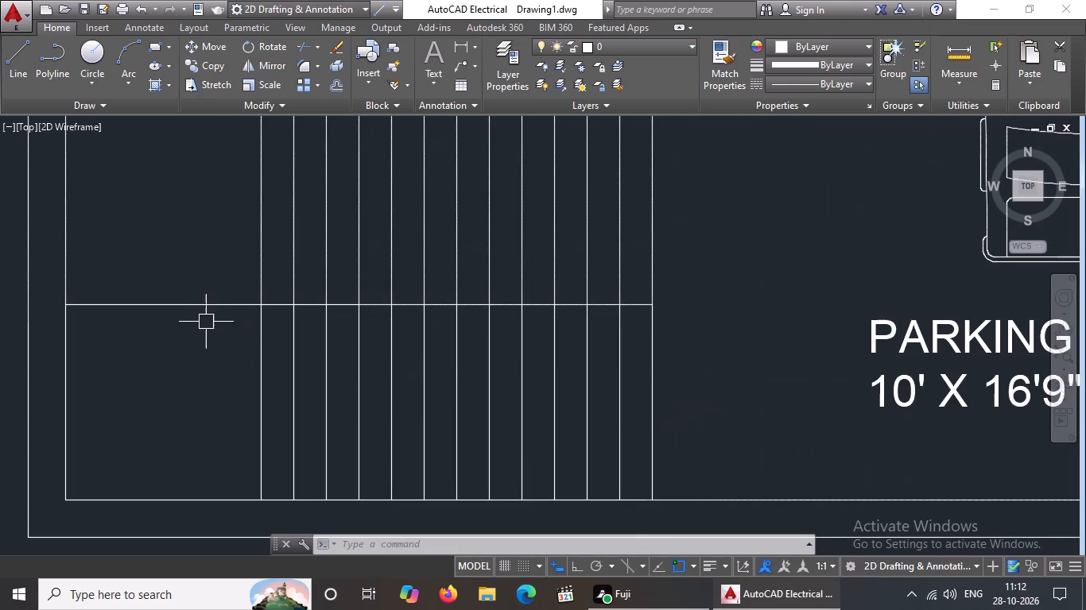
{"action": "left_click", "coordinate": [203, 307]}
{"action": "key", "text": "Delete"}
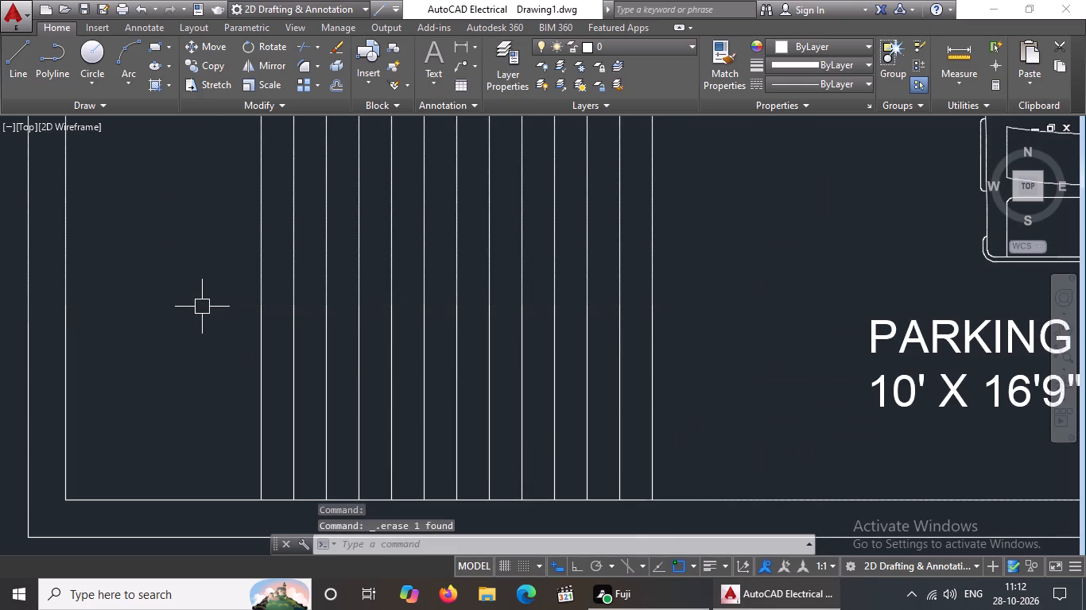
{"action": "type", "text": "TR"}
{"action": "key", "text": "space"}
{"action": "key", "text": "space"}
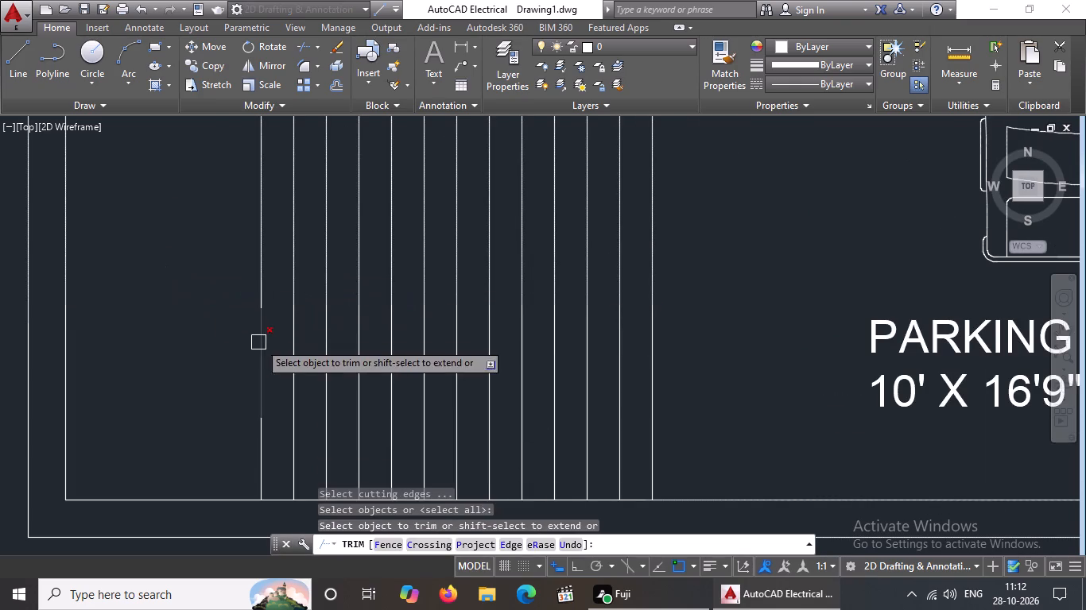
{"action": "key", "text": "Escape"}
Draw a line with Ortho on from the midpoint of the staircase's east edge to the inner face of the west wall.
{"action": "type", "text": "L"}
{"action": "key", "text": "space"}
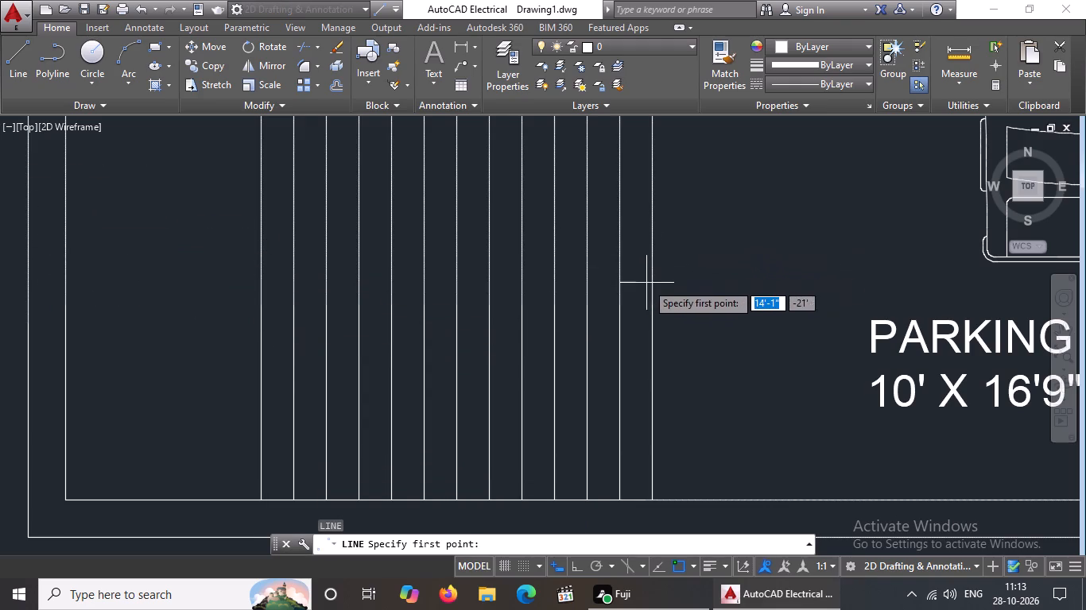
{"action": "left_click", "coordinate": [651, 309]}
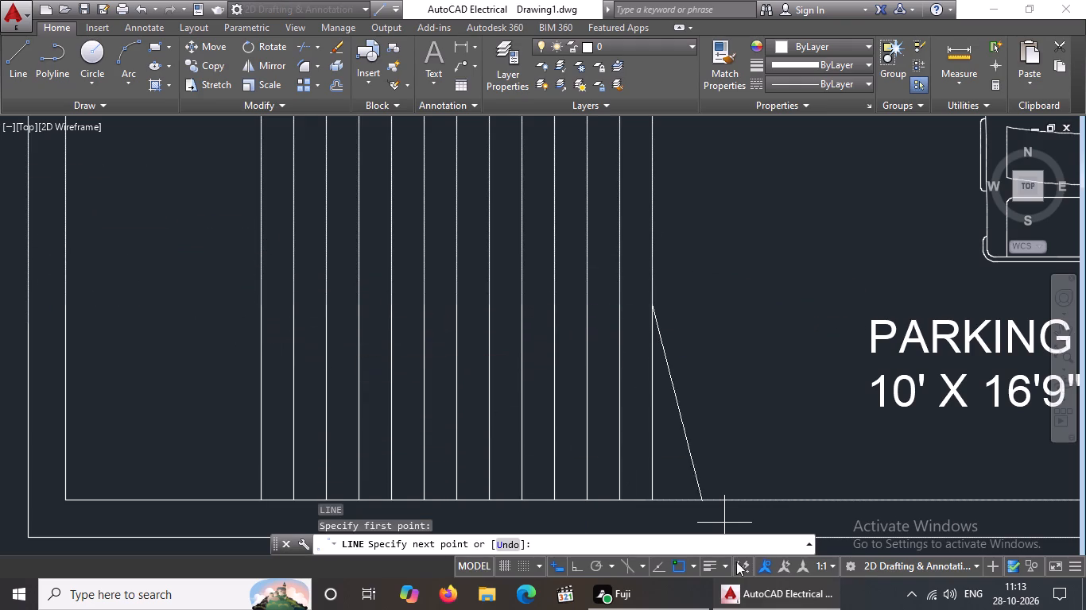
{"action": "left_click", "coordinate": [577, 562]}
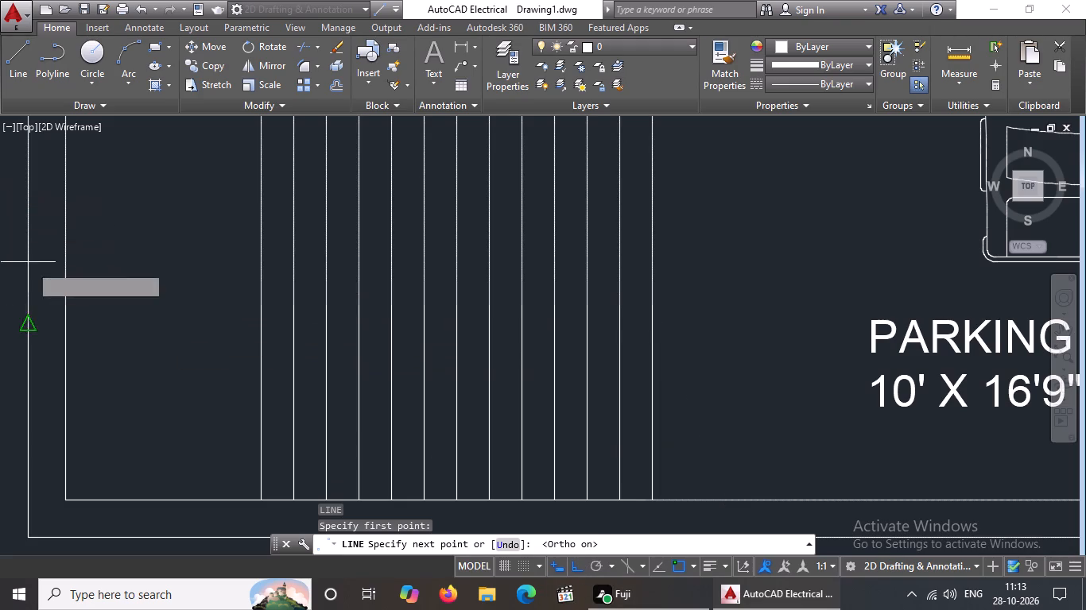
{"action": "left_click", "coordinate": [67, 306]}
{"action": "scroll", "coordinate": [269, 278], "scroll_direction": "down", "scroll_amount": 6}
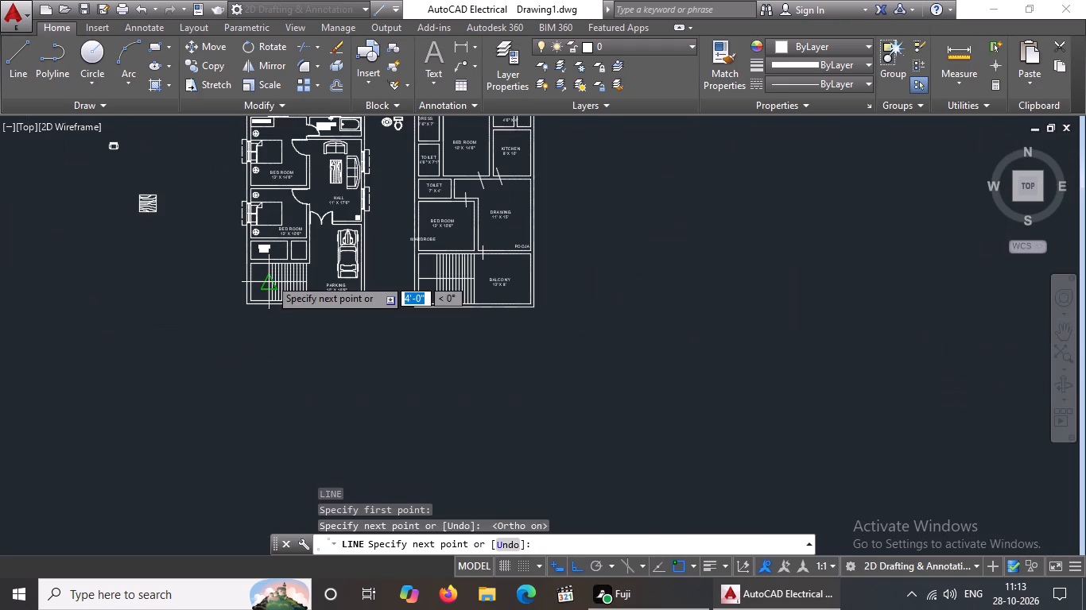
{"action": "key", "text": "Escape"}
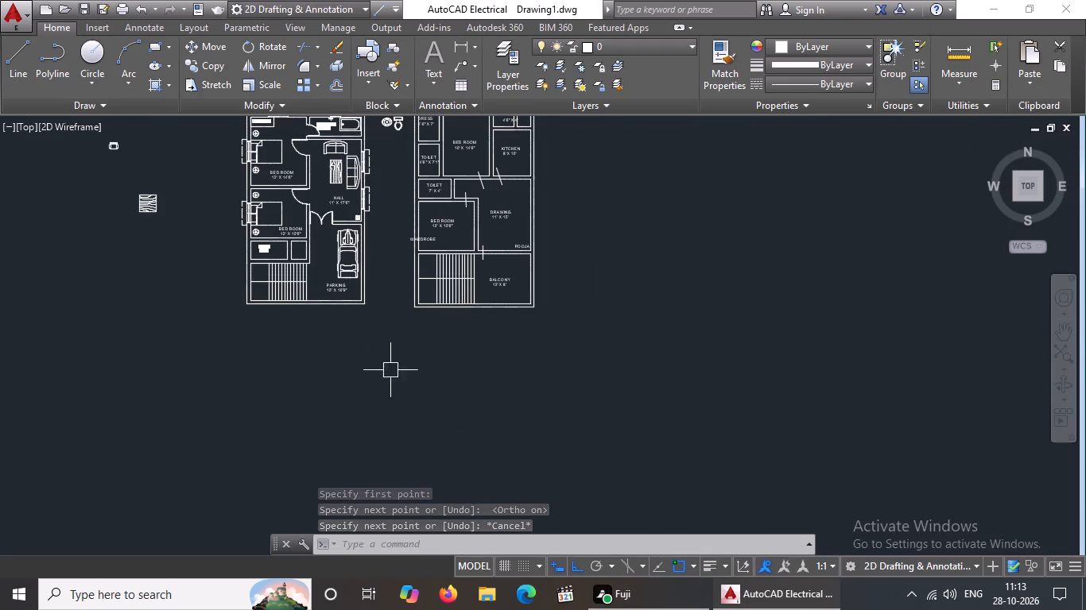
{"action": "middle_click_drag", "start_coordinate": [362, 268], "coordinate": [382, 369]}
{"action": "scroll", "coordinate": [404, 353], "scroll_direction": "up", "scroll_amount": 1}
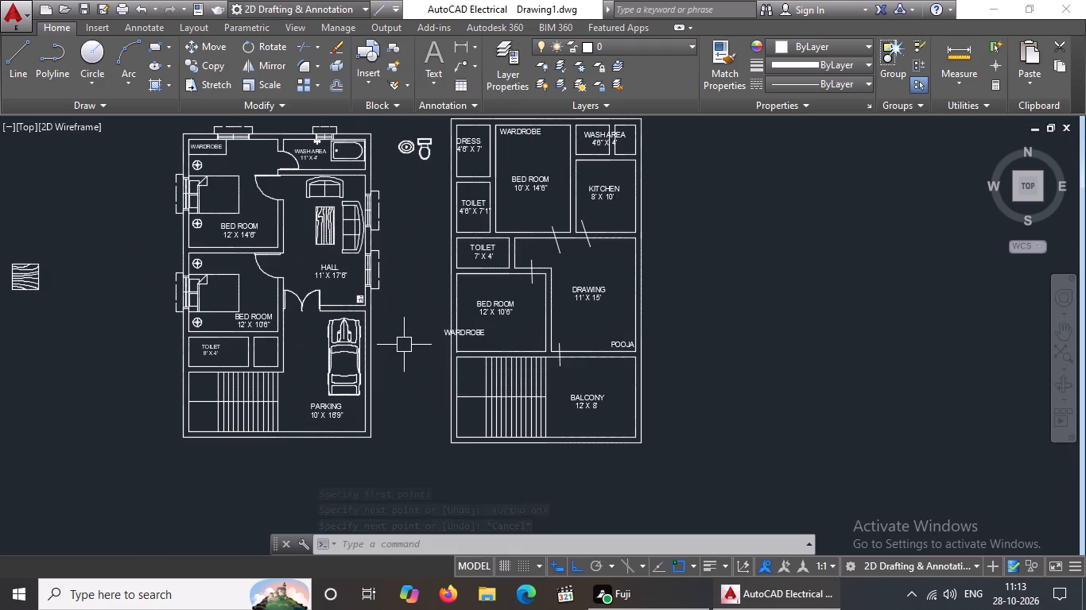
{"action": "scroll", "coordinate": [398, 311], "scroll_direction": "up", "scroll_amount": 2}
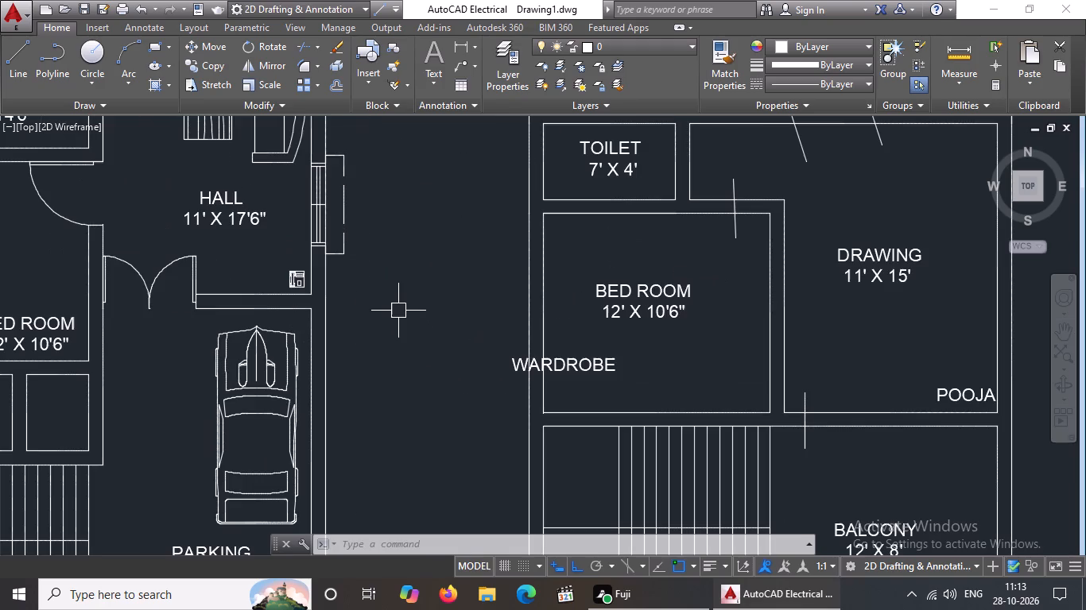
Draw a line across the wall between the TOILET 8' X 4' and the staircase, from the midpoint of the toilet's south edge.
{"action": "scroll", "coordinate": [398, 311], "scroll_direction": "down", "scroll_amount": 1}
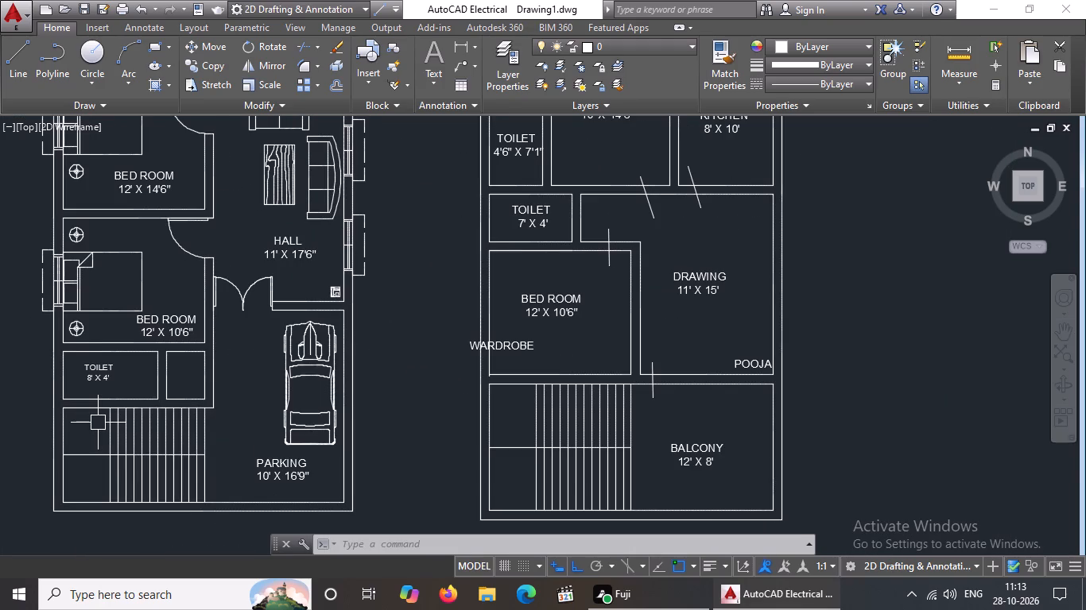
{"action": "scroll", "coordinate": [98, 423], "scroll_direction": "up", "scroll_amount": 3}
{"action": "scroll", "coordinate": [204, 349], "scroll_direction": "down", "scroll_amount": 2}
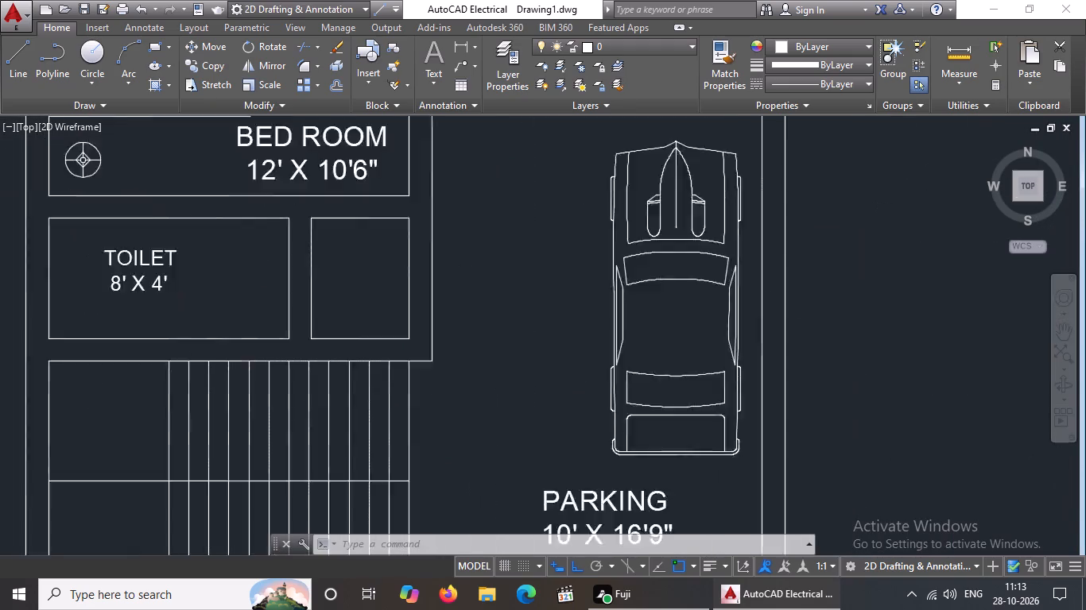
{"action": "left_click", "coordinate": [17, 57]}
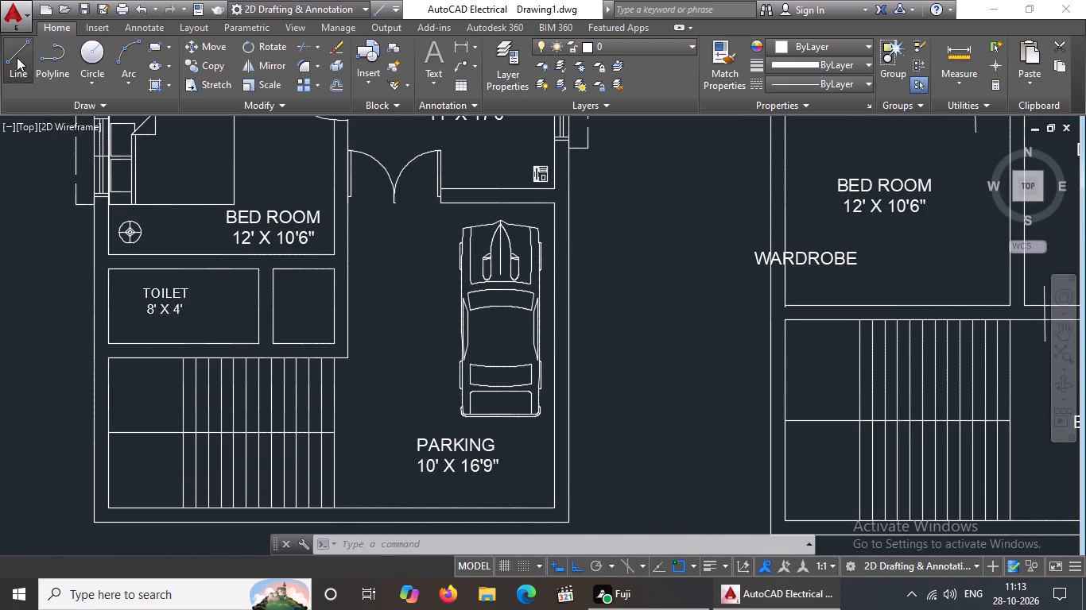
{"action": "left_click", "coordinate": [178, 342]}
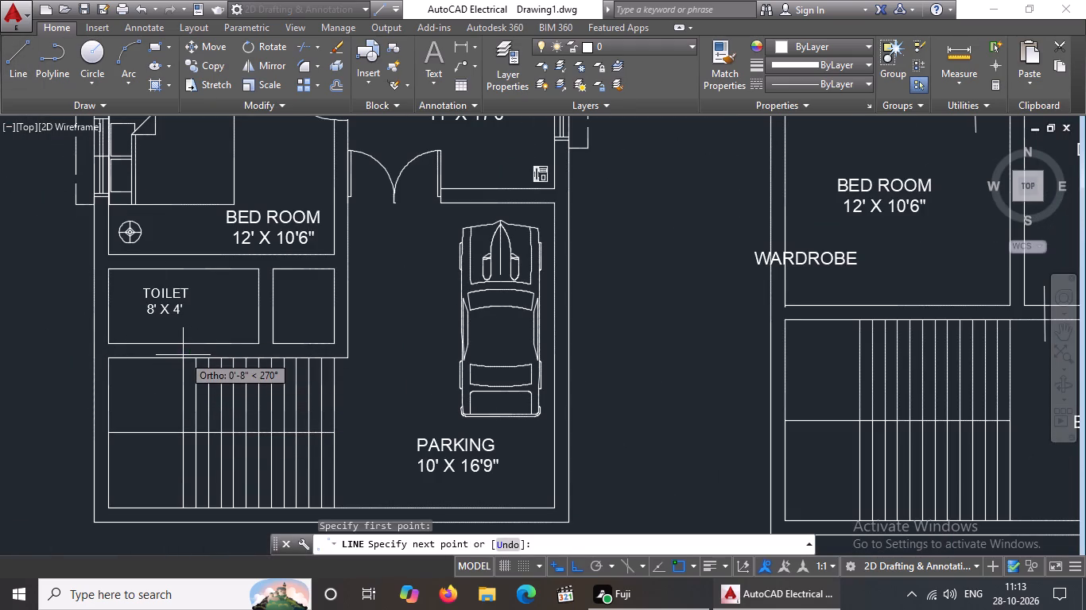
{"action": "left_click", "coordinate": [183, 360]}
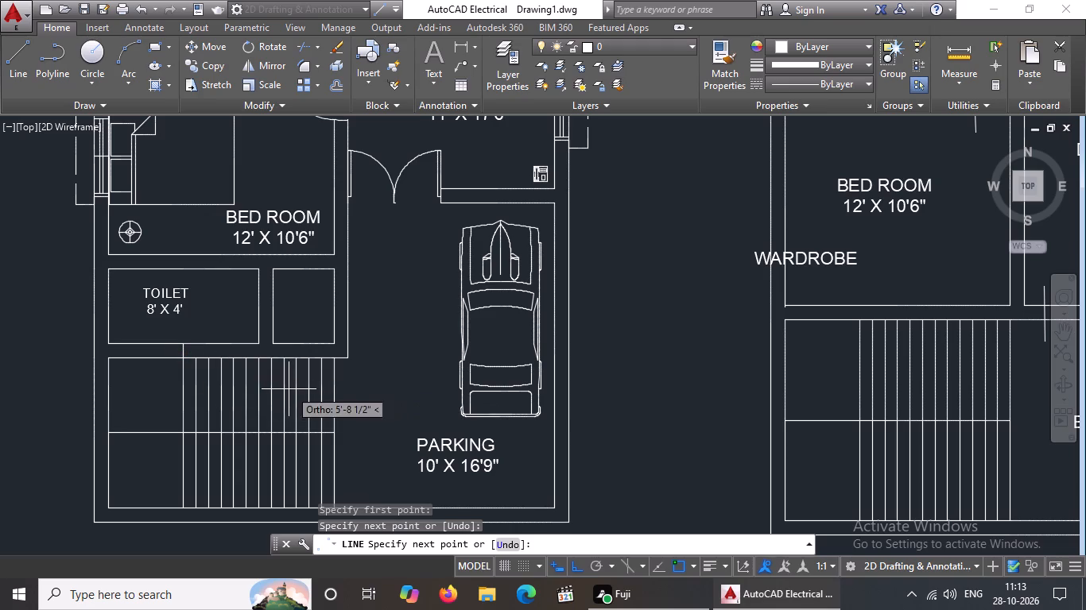
{"action": "key", "text": "Escape"}
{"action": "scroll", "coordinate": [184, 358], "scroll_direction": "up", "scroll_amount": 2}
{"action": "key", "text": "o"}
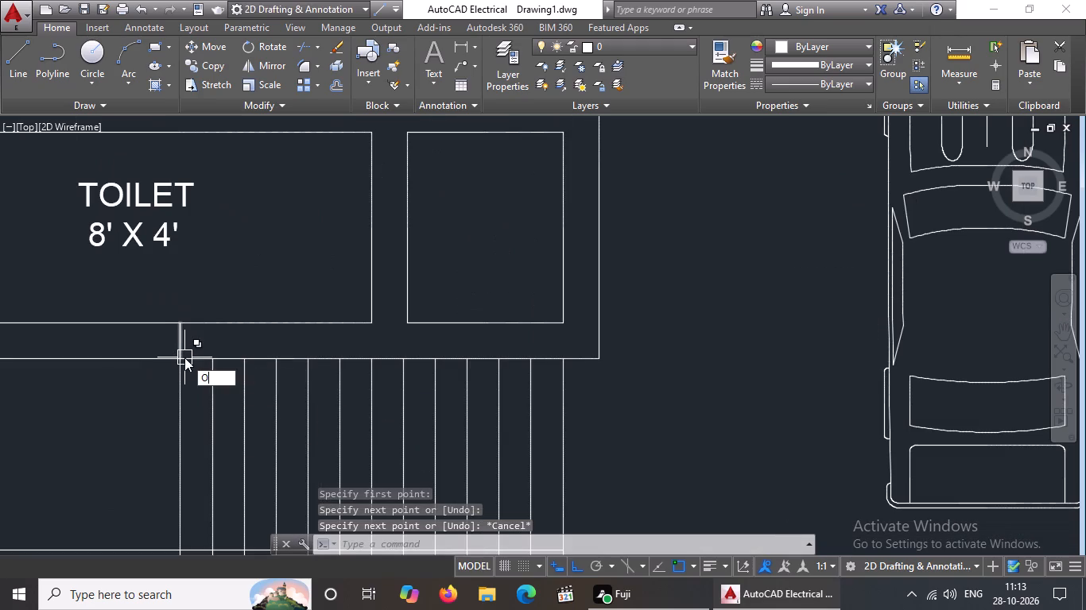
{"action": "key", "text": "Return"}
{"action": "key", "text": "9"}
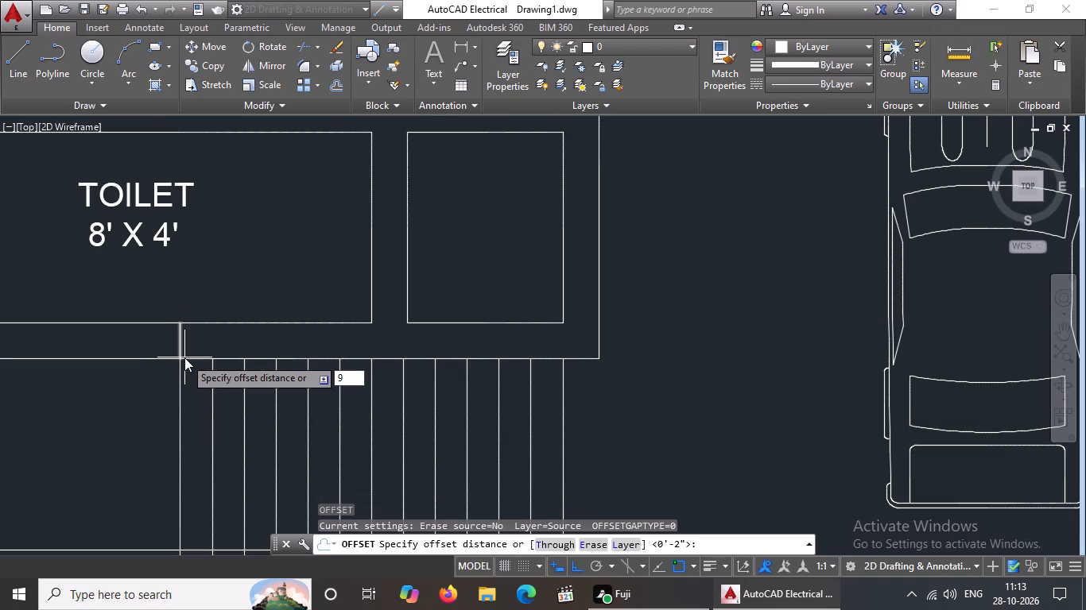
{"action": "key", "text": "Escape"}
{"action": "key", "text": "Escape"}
Offset the short wall line below the TOILET 8' X 4' by 1' to both the east and the west.
{"action": "key", "text": "o"}
{"action": "key", "text": "Return"}
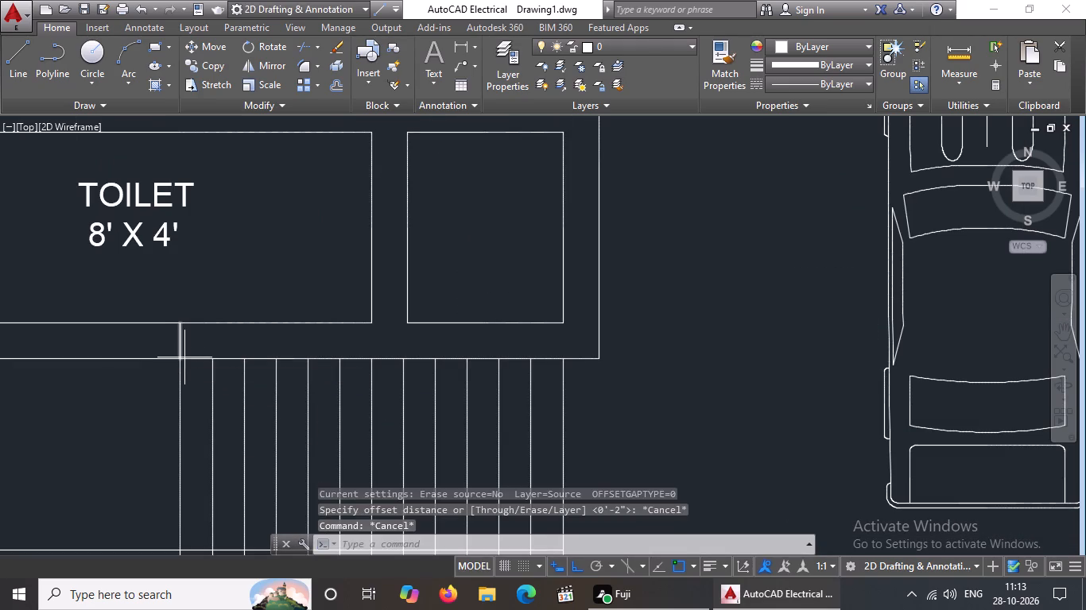
{"action": "type", "text": "1'"}
{"action": "key", "text": "Return"}
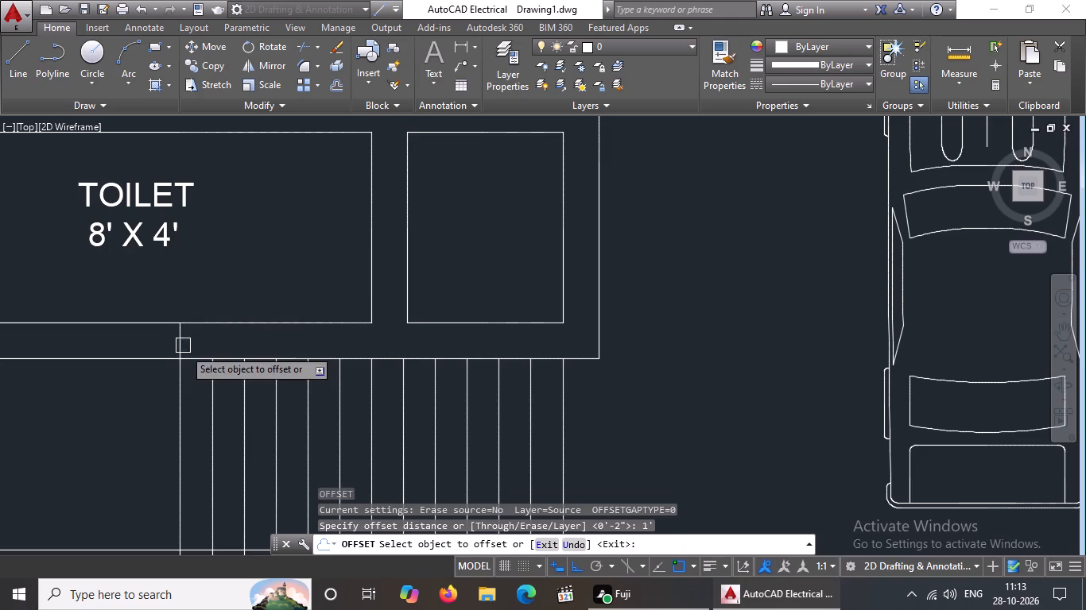
{"action": "left_click_drag", "start_coordinate": [184, 345], "coordinate": [247, 349]}
{"action": "left_click", "coordinate": [356, 351]}
{"action": "left_click_drag", "start_coordinate": [178, 346], "coordinate": [142, 356]}
{"action": "left_click_drag", "start_coordinate": [0, 364], "coordinate": [48, 359]}
{"action": "scroll", "coordinate": [362, 329], "scroll_direction": "down", "scroll_amount": 3}
{"action": "key", "text": "Escape"}
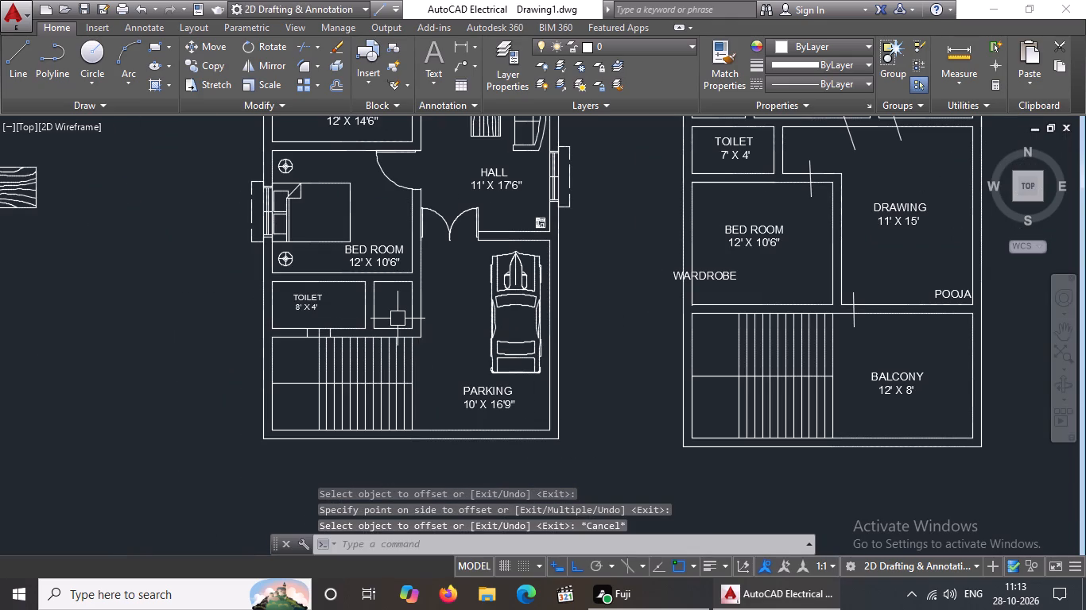
Offset the two outer wall lines below the toilet outward by 2" to form the window jambs.
{"action": "key", "text": "o"}
{"action": "key", "text": "Return"}
{"action": "type", "text": "2\""}
{"action": "key", "text": "Return"}
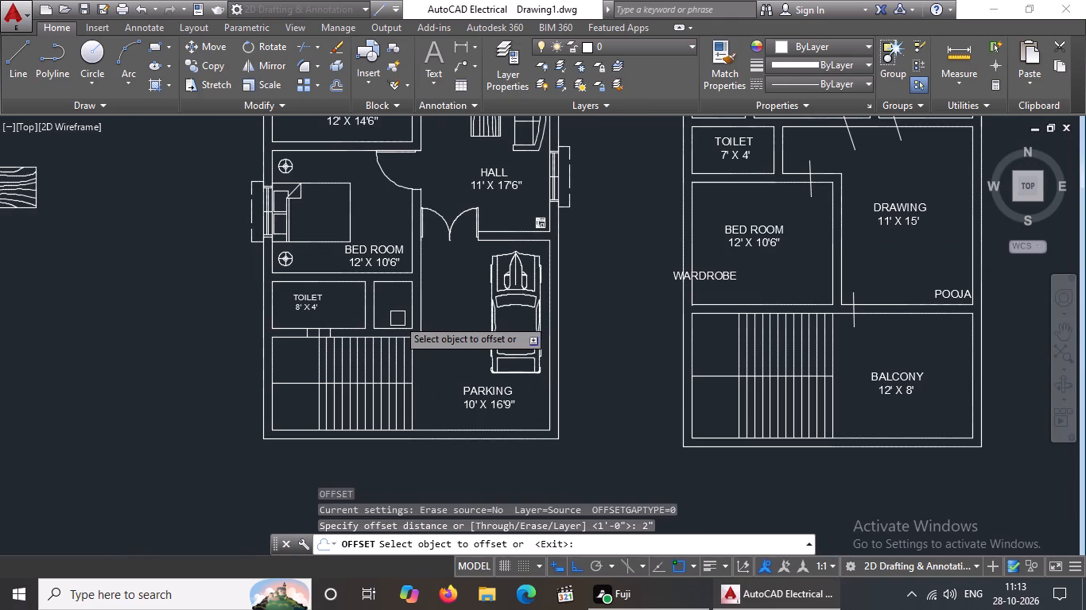
{"action": "scroll", "coordinate": [359, 338], "scroll_direction": "up", "scroll_amount": 3}
{"action": "left_click_drag", "start_coordinate": [231, 323], "coordinate": [250, 320]}
{"action": "left_click", "coordinate": [334, 329]}
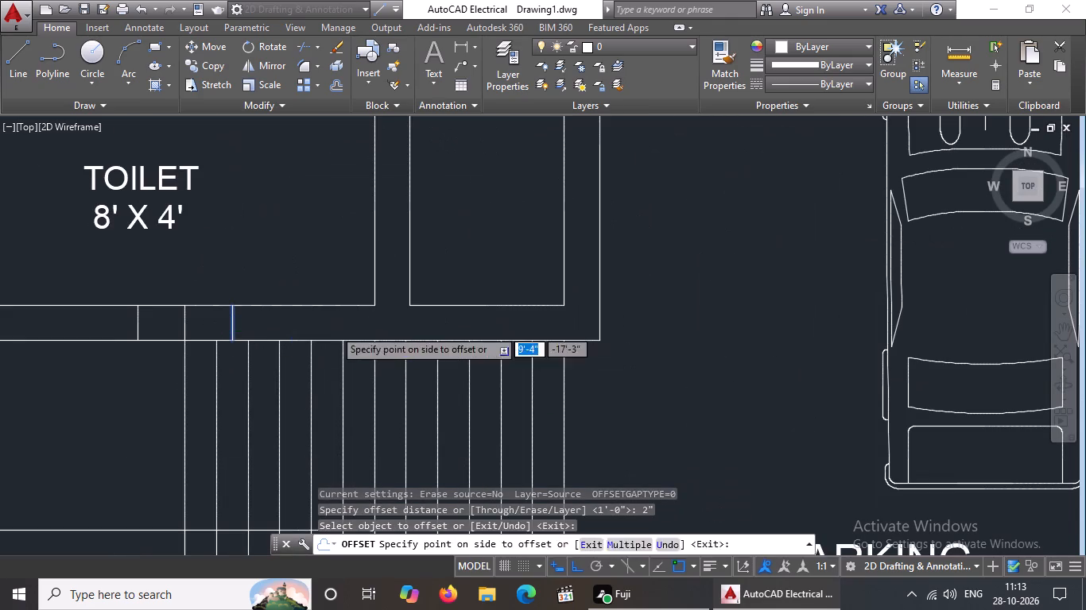
{"action": "left_click_drag", "start_coordinate": [133, 322], "coordinate": [118, 325]}
{"action": "left_click", "coordinate": [0, 317]}
{"action": "key", "text": "Escape"}
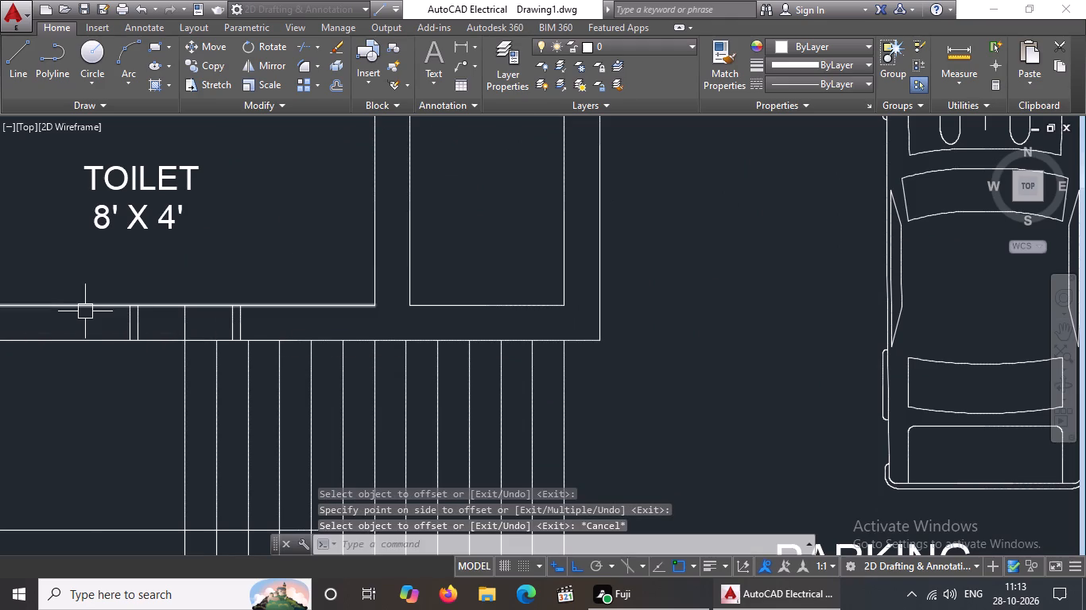
Draw a horizontal line between the midpoints of the two inner jamb lines of the toilet window.
{"action": "key", "text": "l"}
{"action": "key", "text": "Return"}
{"action": "scroll", "coordinate": [139, 316], "scroll_direction": "up", "scroll_amount": 3}
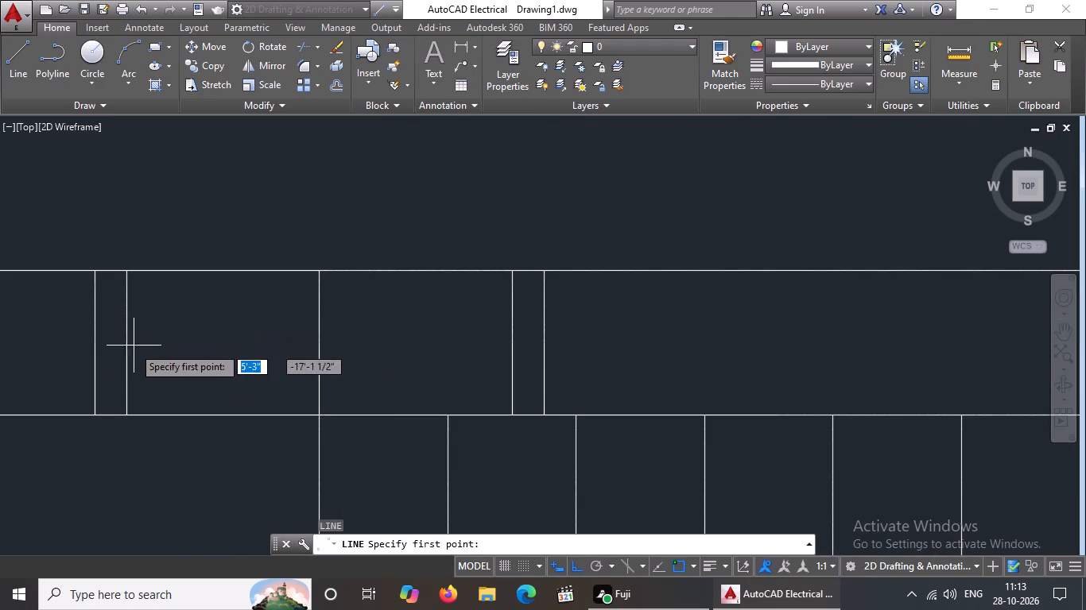
{"action": "left_click", "coordinate": [126, 344]}
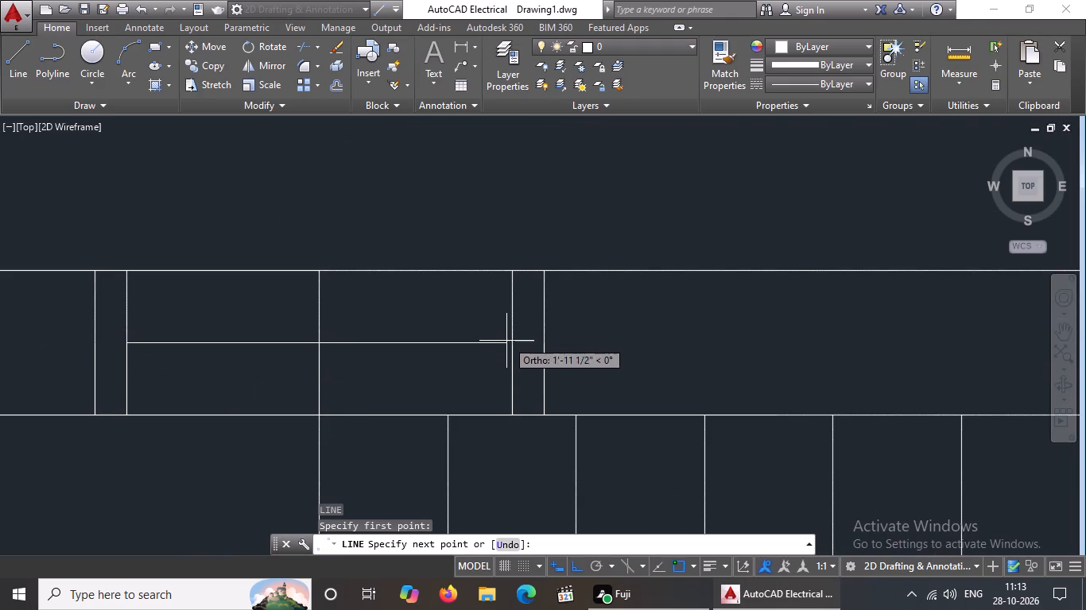
{"action": "left_click", "coordinate": [515, 346]}
{"action": "scroll", "coordinate": [516, 342], "scroll_direction": "down", "scroll_amount": 3}
{"action": "key", "text": "Escape"}
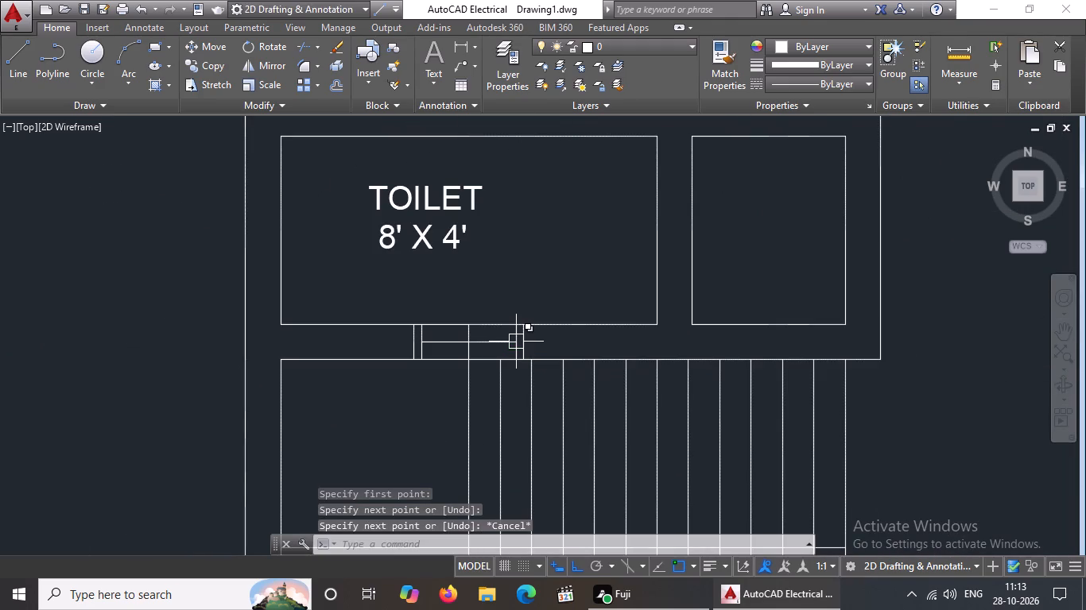
Offset the toilet window's horizontal centre line by 1" to both the north and the south.
{"action": "key", "text": "o"}
{"action": "key", "text": "Return"}
{"action": "type", "text": "1\""}
{"action": "key", "text": "Return"}
{"action": "scroll", "coordinate": [514, 342], "scroll_direction": "up", "scroll_amount": 3}
{"action": "left_click_drag", "start_coordinate": [451, 351], "coordinate": [460, 319]}
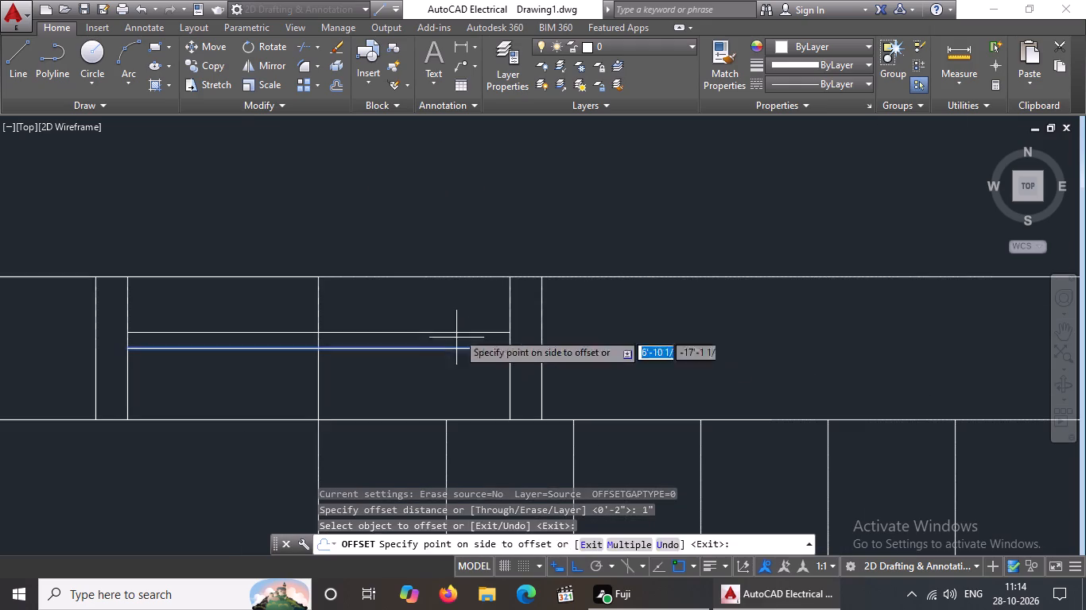
{"action": "left_click_drag", "start_coordinate": [467, 287], "coordinate": [471, 311]}
{"action": "left_click", "coordinate": [451, 352]}
{"action": "left_click", "coordinate": [432, 411]}
{"action": "key", "text": "Escape"}
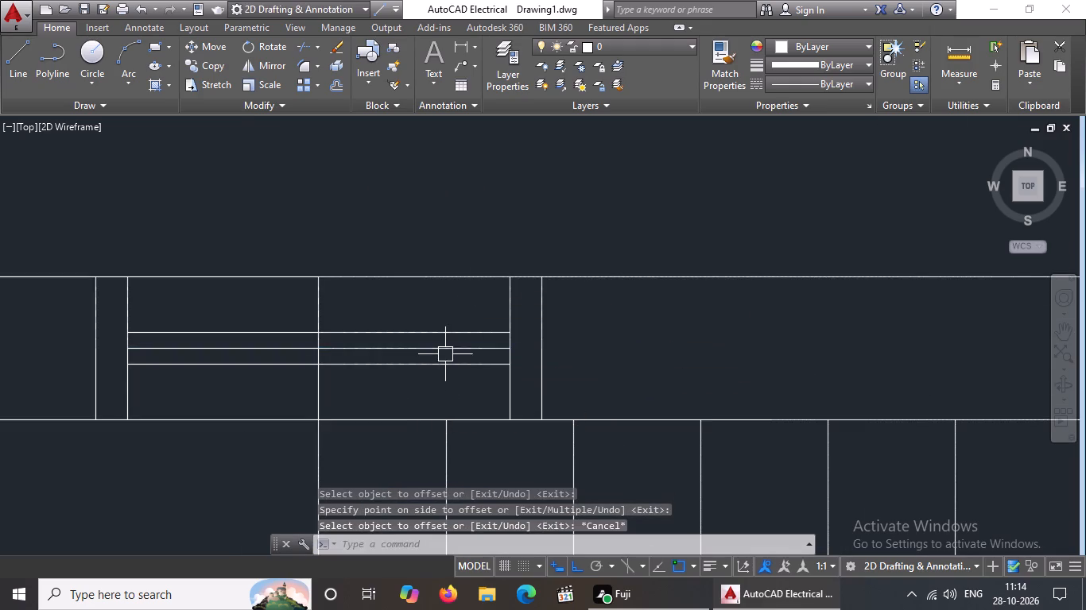
Erase the horizontal centre line between the two offset pane lines of the toilet window.
{"action": "left_click", "coordinate": [446, 353]}
{"action": "key", "text": "Delete"}
Draw the projection's west side from the toilet window's outer southwest corner, 5" west along the wall and 1' south.
{"action": "scroll", "coordinate": [447, 352], "scroll_direction": "down", "scroll_amount": 3}
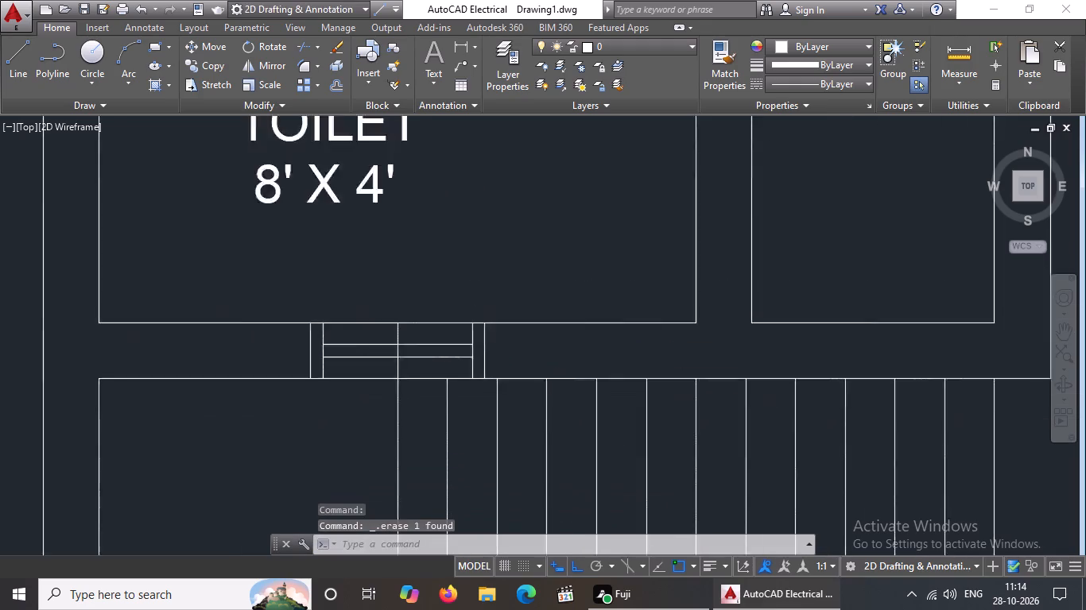
{"action": "key", "text": "l"}
{"action": "key", "text": "Return"}
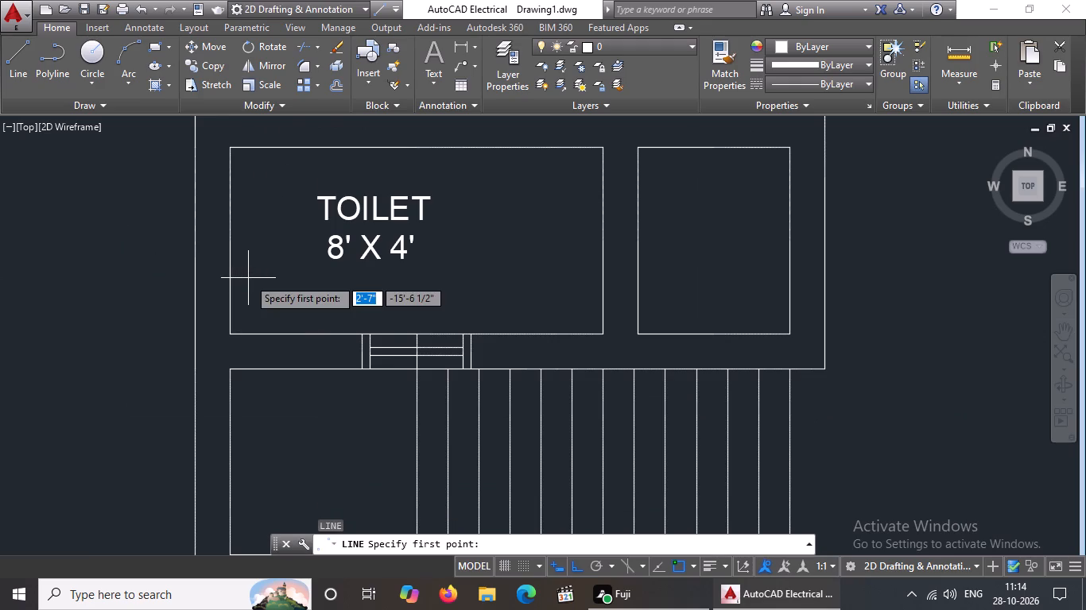
{"action": "scroll", "coordinate": [378, 374], "scroll_direction": "up", "scroll_amount": 3}
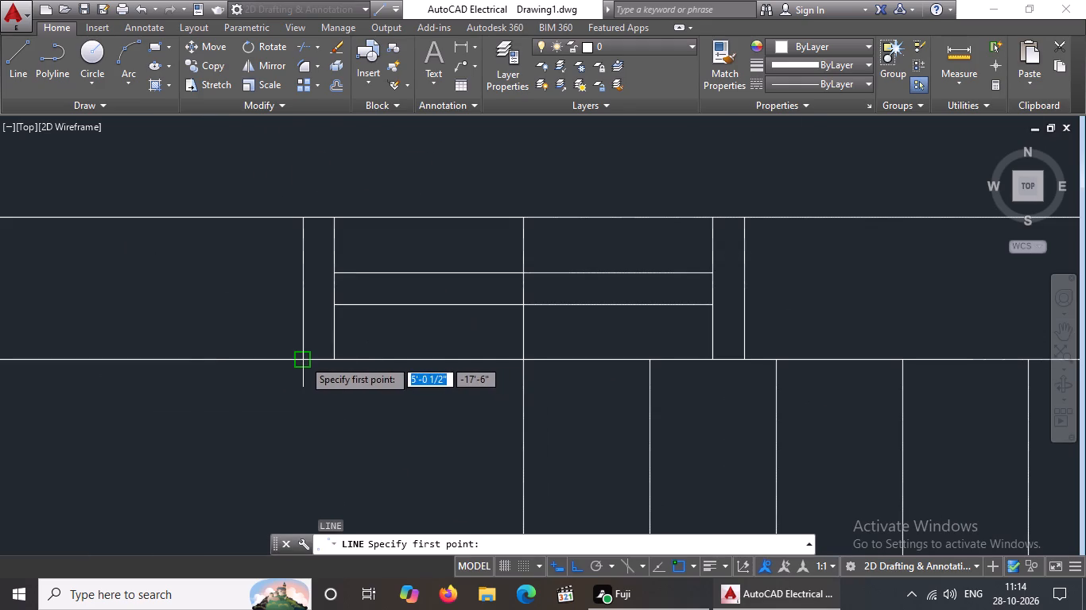
{"action": "left_click", "coordinate": [303, 359]}
{"action": "type", "text": "5\""}
{"action": "key", "text": "Return"}
{"action": "scroll", "coordinate": [161, 365], "scroll_direction": "up", "scroll_amount": 1}
{"action": "scroll", "coordinate": [319, 434], "scroll_direction": "down", "scroll_amount": 4}
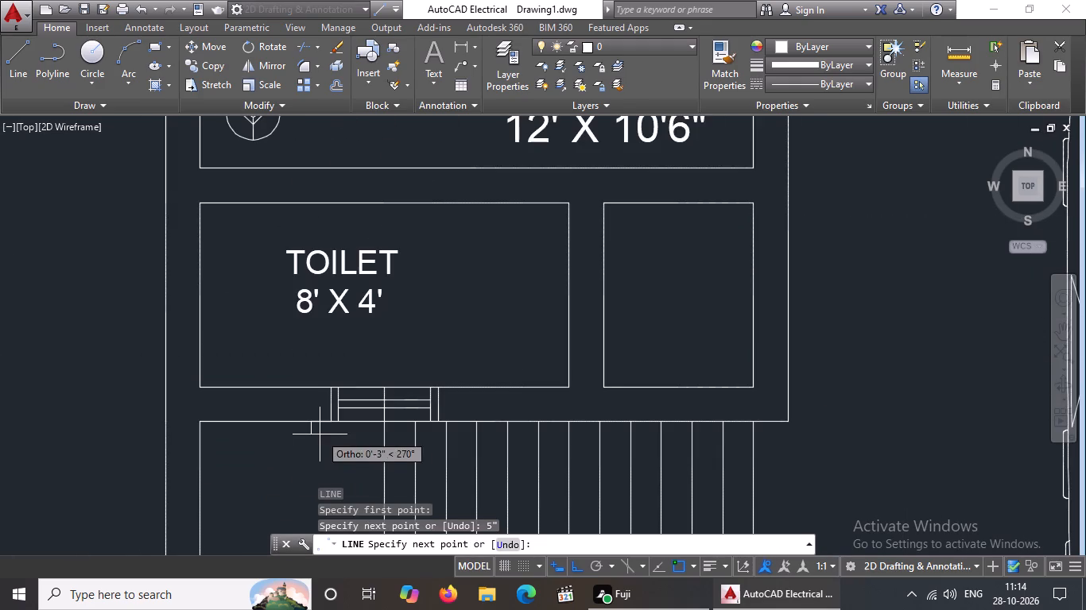
{"action": "type", "text": "1'"}
{"action": "key", "text": "Return"}
{"action": "key", "text": "Return"}
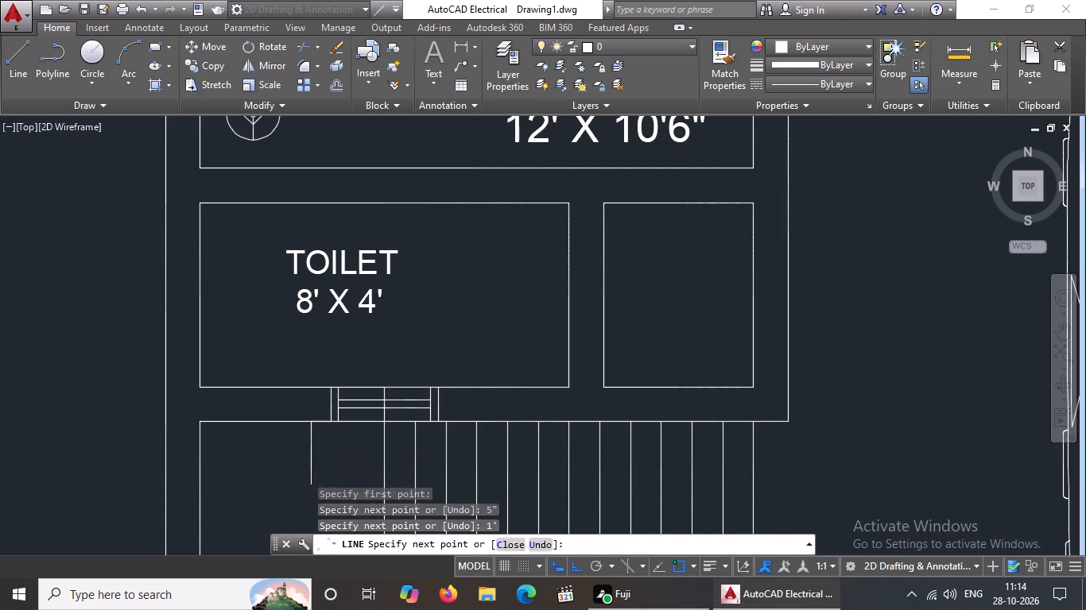
Draw the projection's east side from the window's outer southeast corner, 5" east and 1' south, and close it to the west side's end.
{"action": "left_click", "coordinate": [17, 60]}
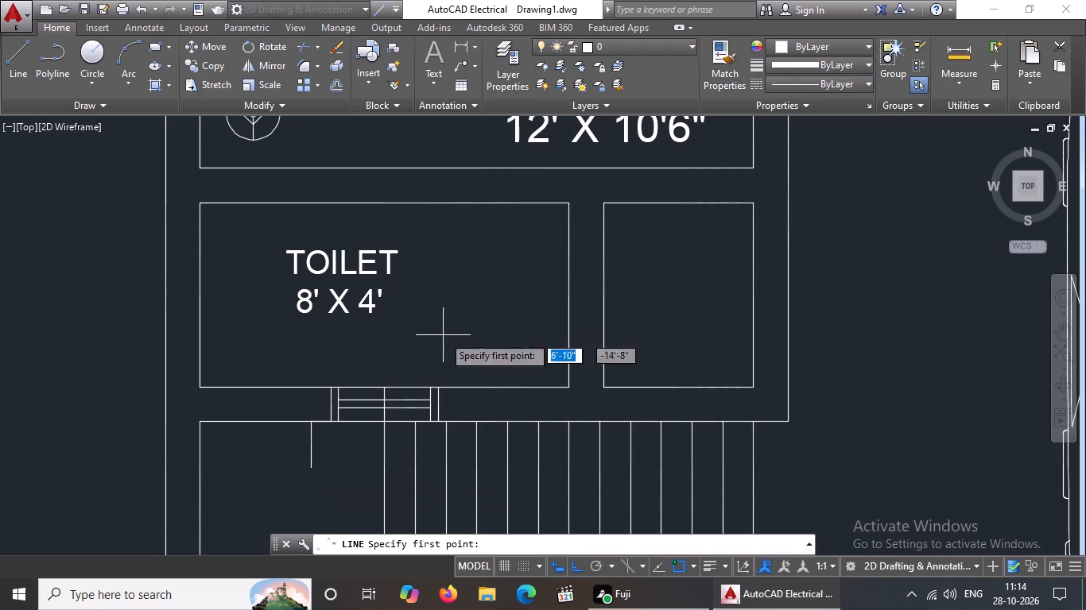
{"action": "left_click", "coordinate": [439, 419]}
{"action": "key", "text": "5"}
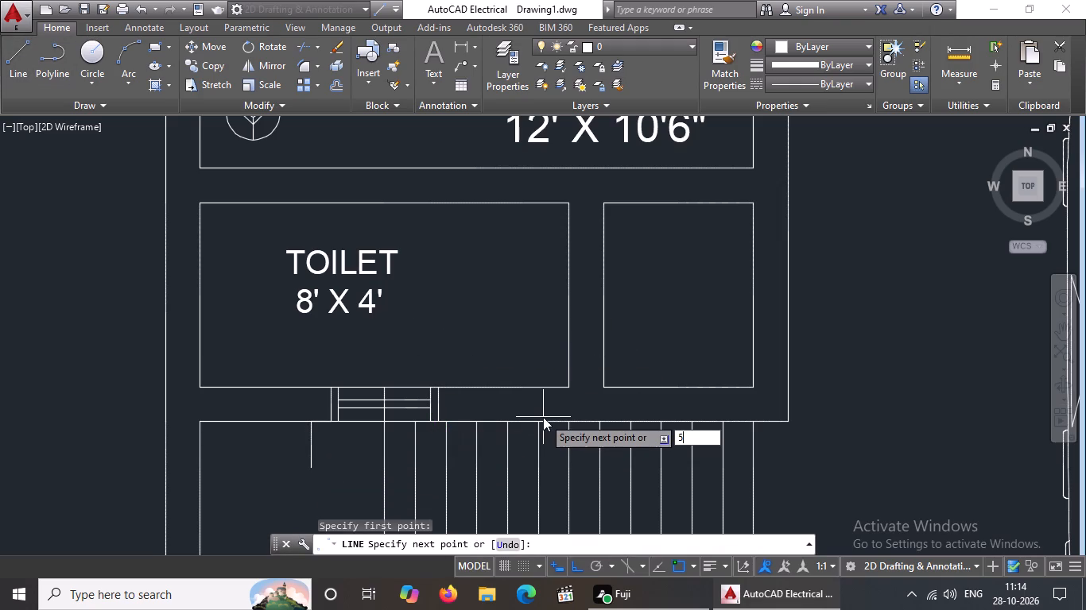
{"action": "key", "text": "shift+quotedbl"}
{"action": "key", "text": "Return"}
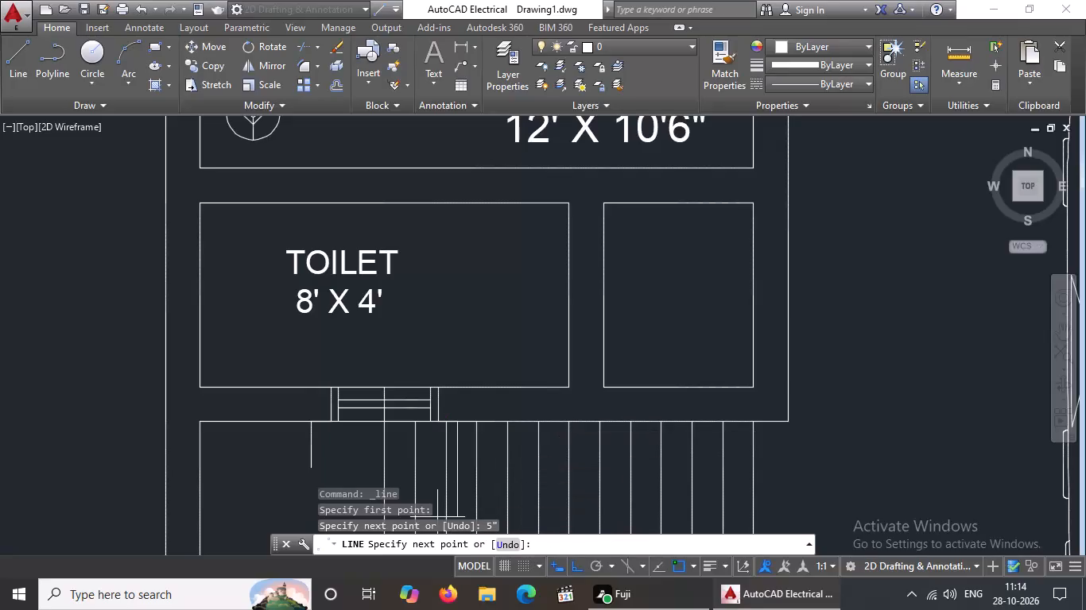
{"action": "type", "text": "1'"}
{"action": "key", "text": "Return"}
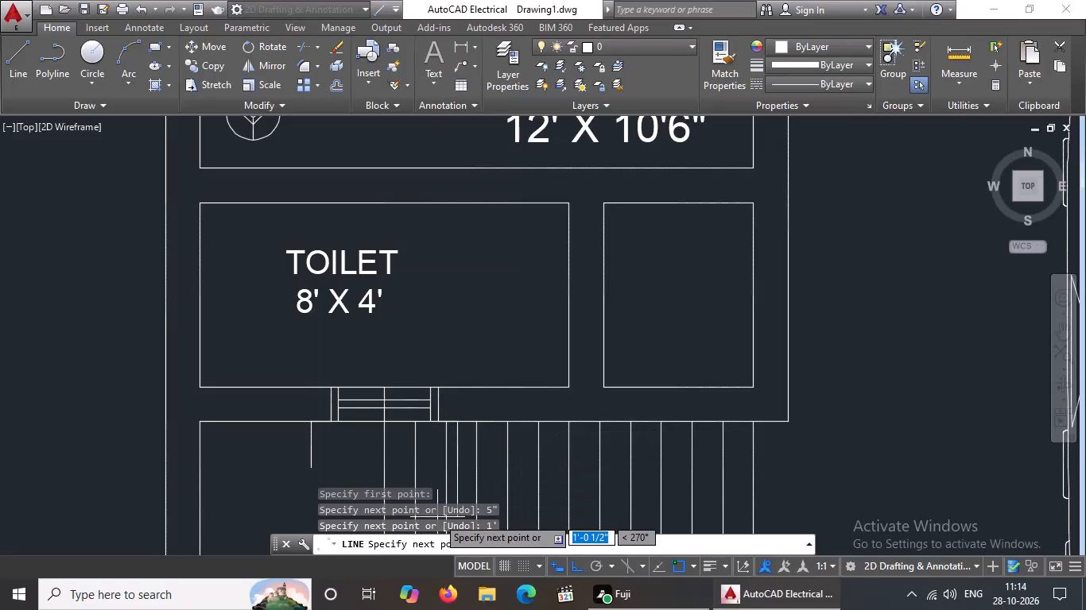
{"action": "left_click", "coordinate": [311, 465]}
{"action": "key", "text": "Escape"}
Set the linetype of the toilet window's projection lines to ACAD_ISO02W100.
{"action": "scroll", "coordinate": [345, 443], "scroll_direction": "down", "scroll_amount": 3}
{"action": "scroll", "coordinate": [350, 473], "scroll_direction": "up", "scroll_amount": 3}
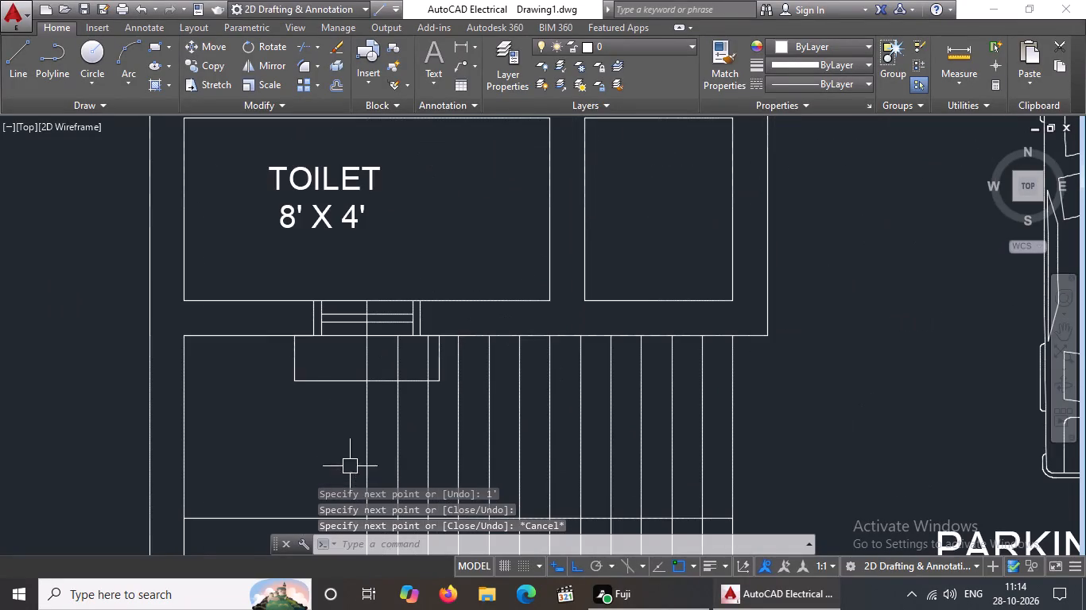
{"action": "left_click", "coordinate": [275, 323]}
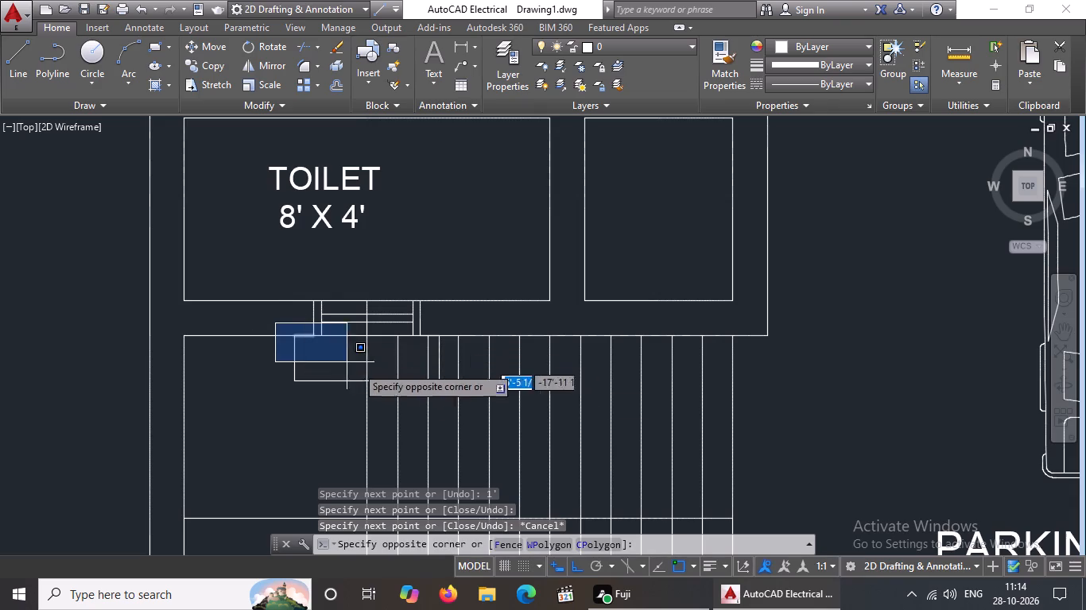
{"action": "left_click", "coordinate": [448, 397]}
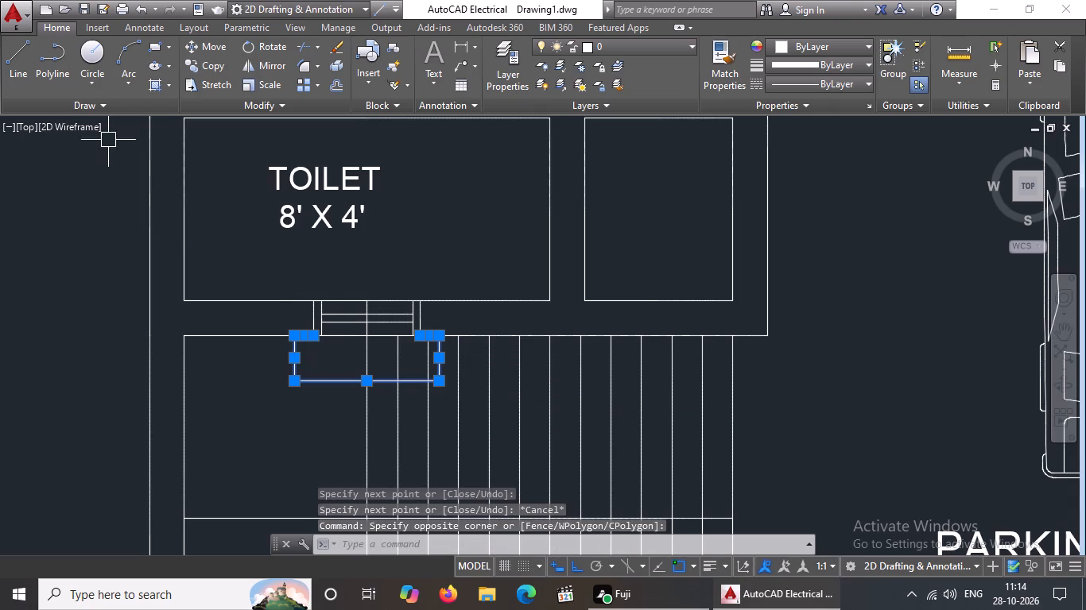
{"action": "left_click", "coordinate": [789, 82]}
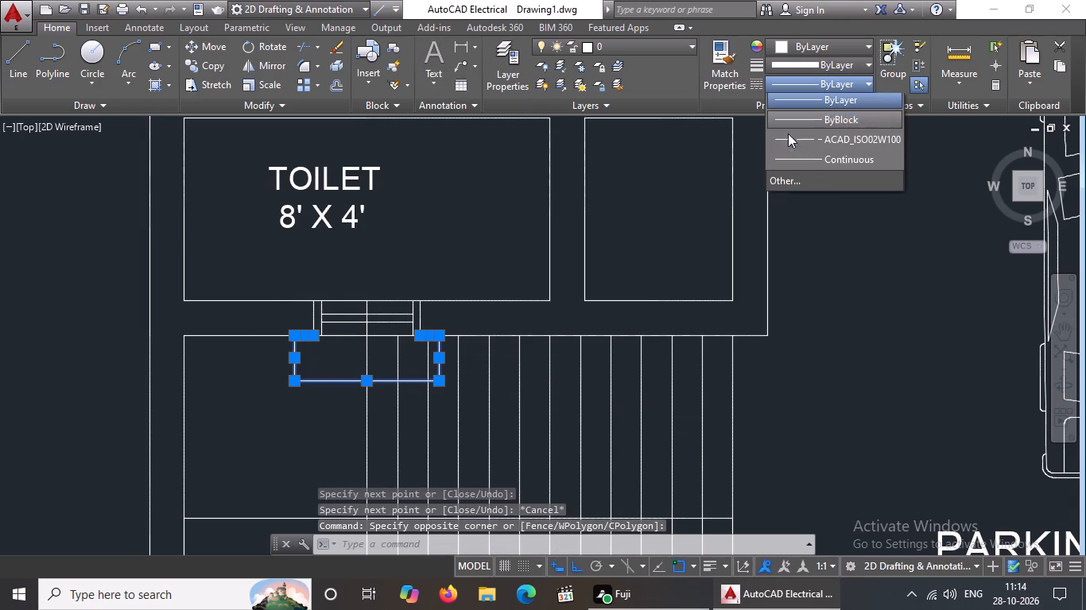
{"action": "left_click", "coordinate": [796, 143]}
{"action": "scroll", "coordinate": [477, 361], "scroll_direction": "down", "scroll_amount": 3}
{"action": "key", "text": "Escape"}
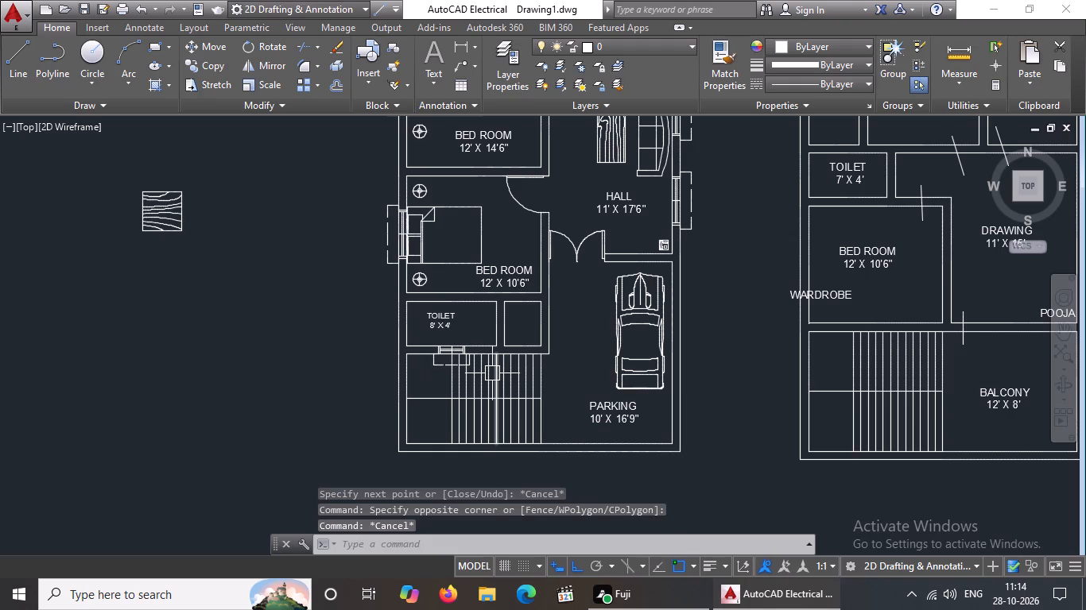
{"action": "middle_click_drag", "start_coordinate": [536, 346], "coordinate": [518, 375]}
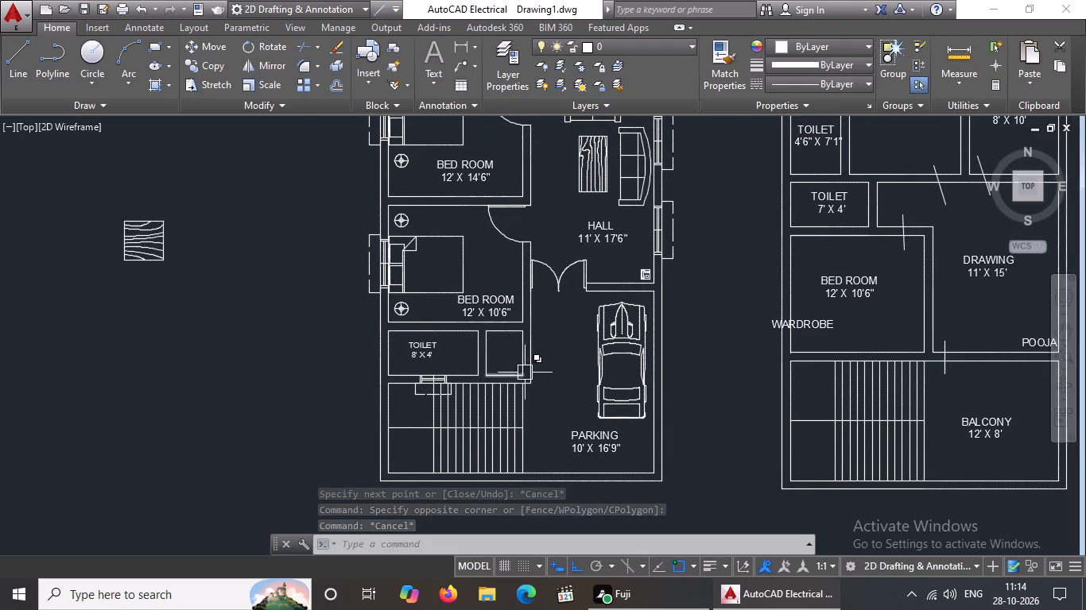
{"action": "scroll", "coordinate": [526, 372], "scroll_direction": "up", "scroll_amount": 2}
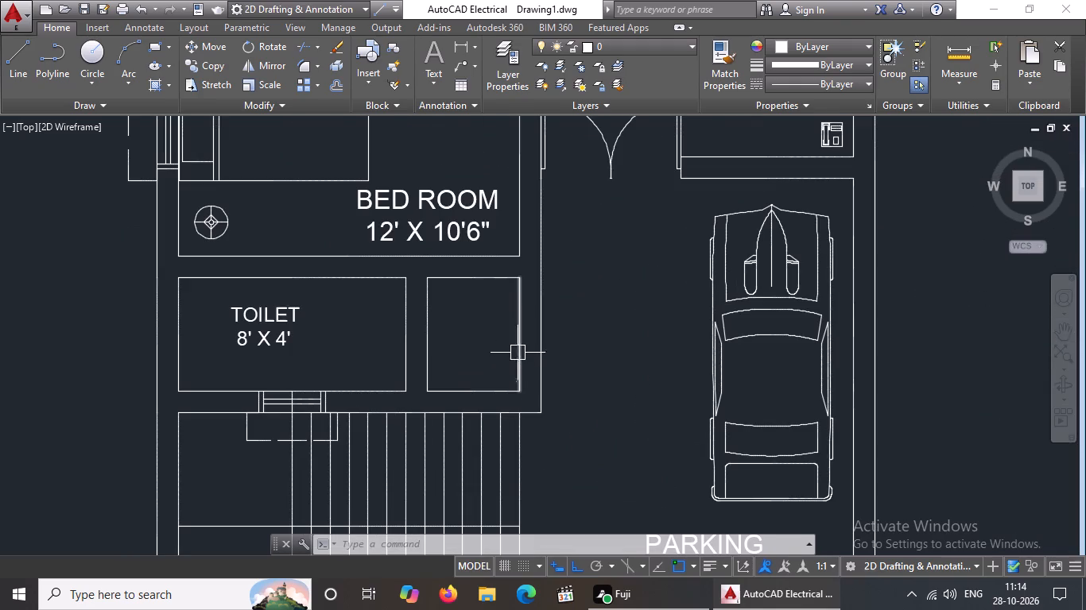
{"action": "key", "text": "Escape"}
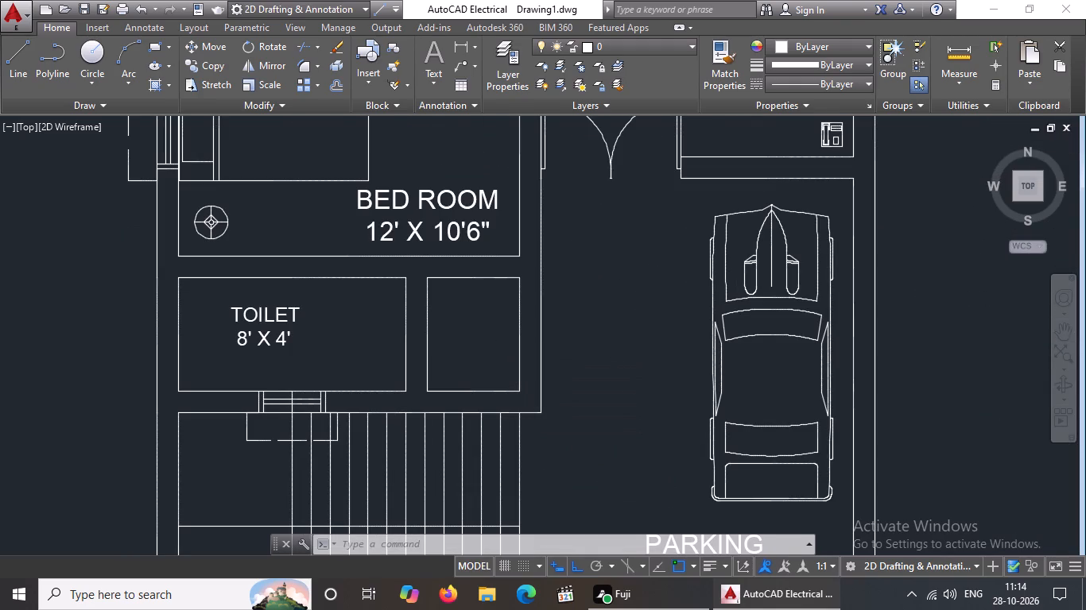
Extend the north and south inner wall lines of the small space east of the toilet to the outer wall line.
{"action": "key", "text": "t"}
{"action": "key", "text": "Escape"}
{"action": "key", "text": "Escape"}
{"action": "key", "text": "Escape"}
{"action": "type", "text": "EX"}
{"action": "key", "text": "space"}
{"action": "key", "text": "space"}
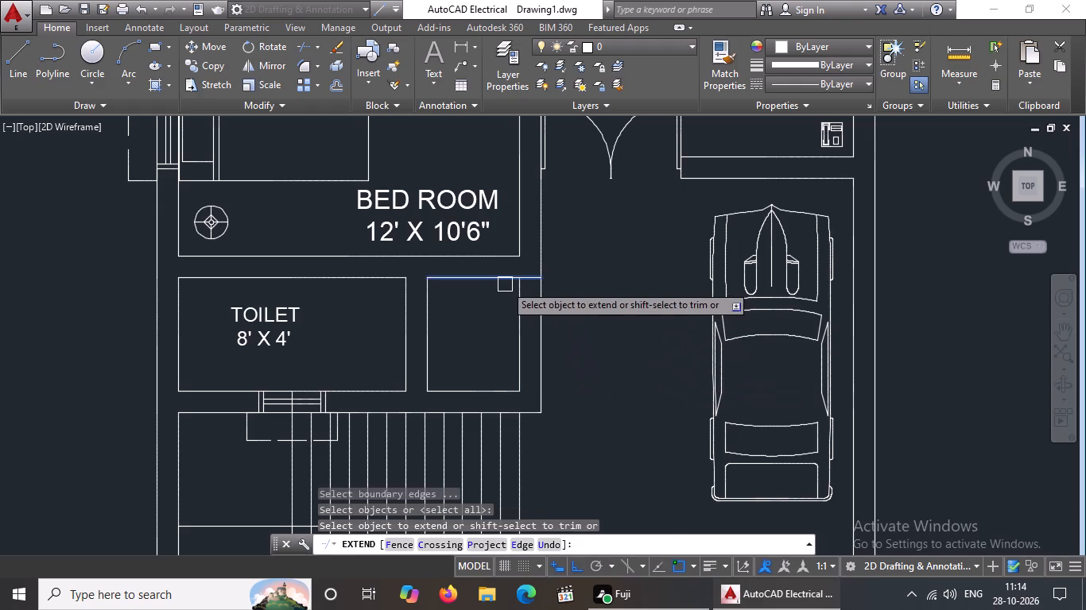
{"action": "left_click", "coordinate": [505, 284]}
{"action": "left_click", "coordinate": [502, 389]}
{"action": "key", "text": "Escape"}
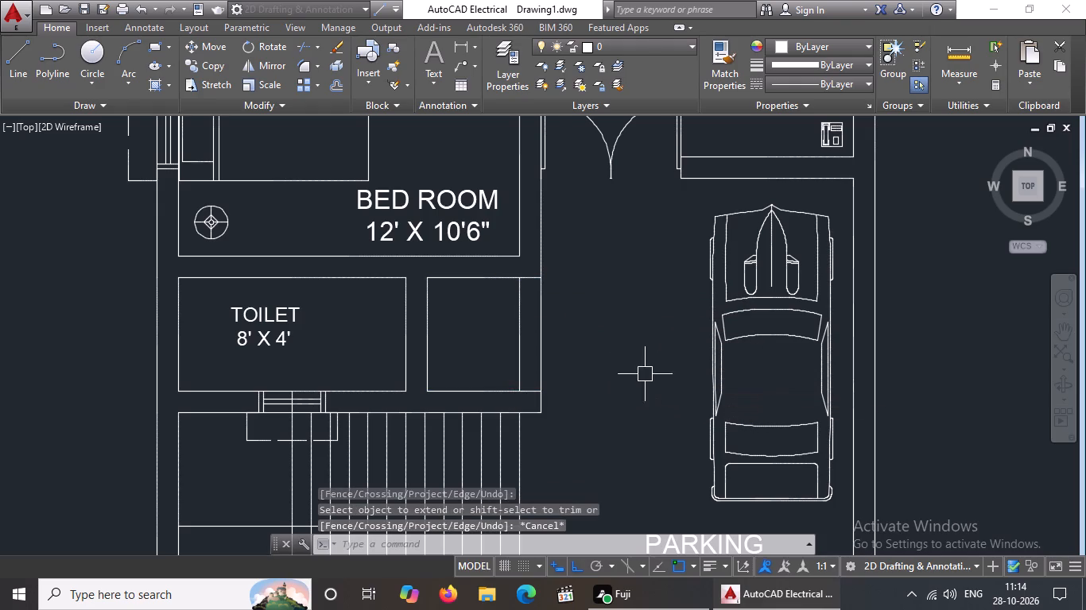
Trim the inner and outer east wall lines across the opening of the small space east of the toilet.
{"action": "type", "text": "TR"}
{"action": "key", "text": "space"}
{"action": "key", "text": "space"}
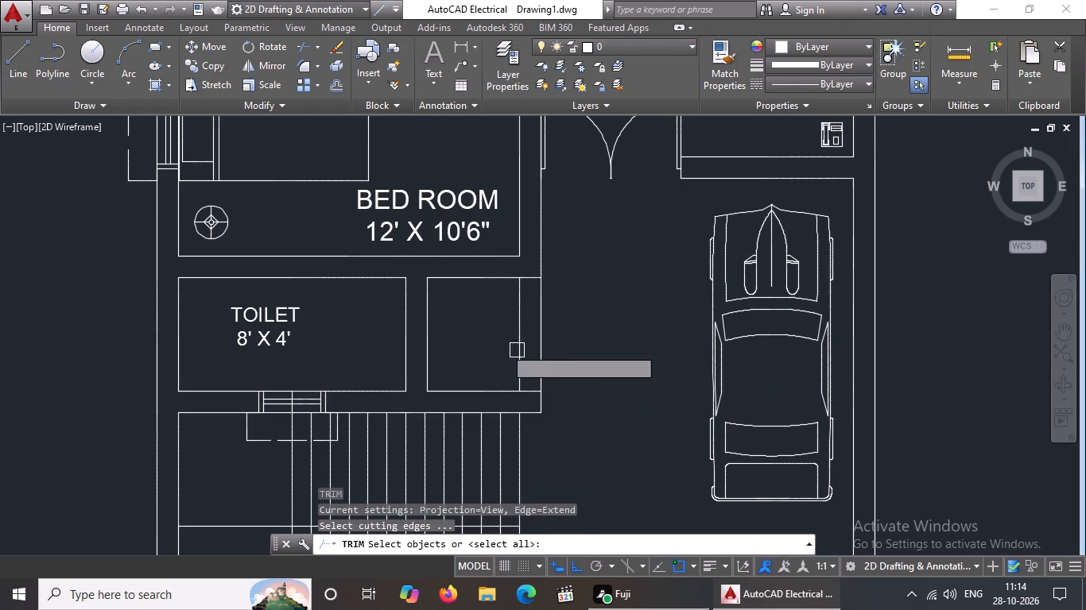
{"action": "left_click", "coordinate": [541, 369]}
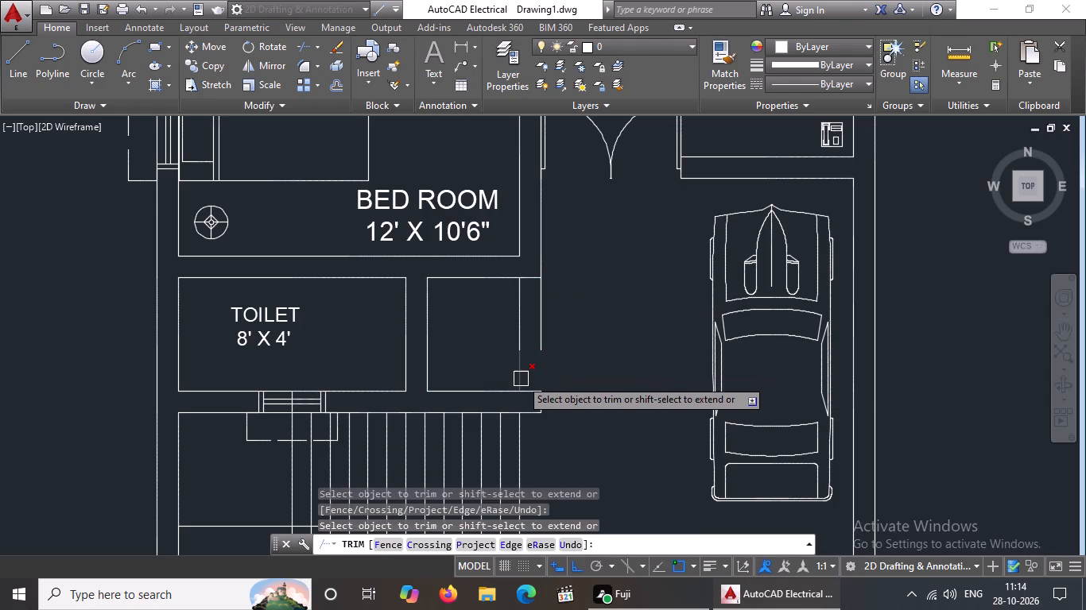
{"action": "left_click", "coordinate": [521, 379]}
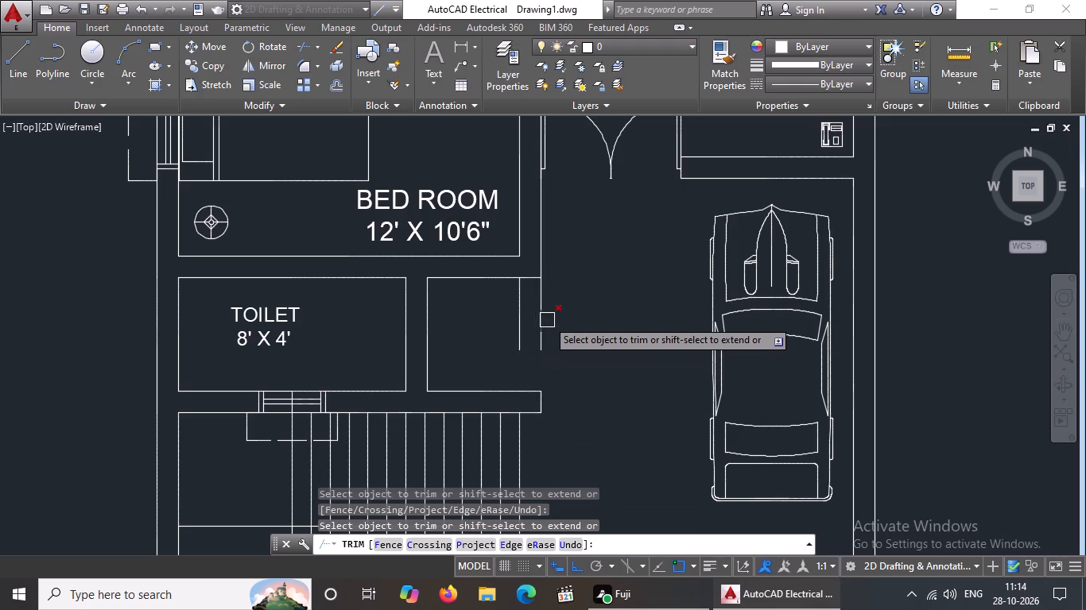
{"action": "left_click", "coordinate": [538, 290]}
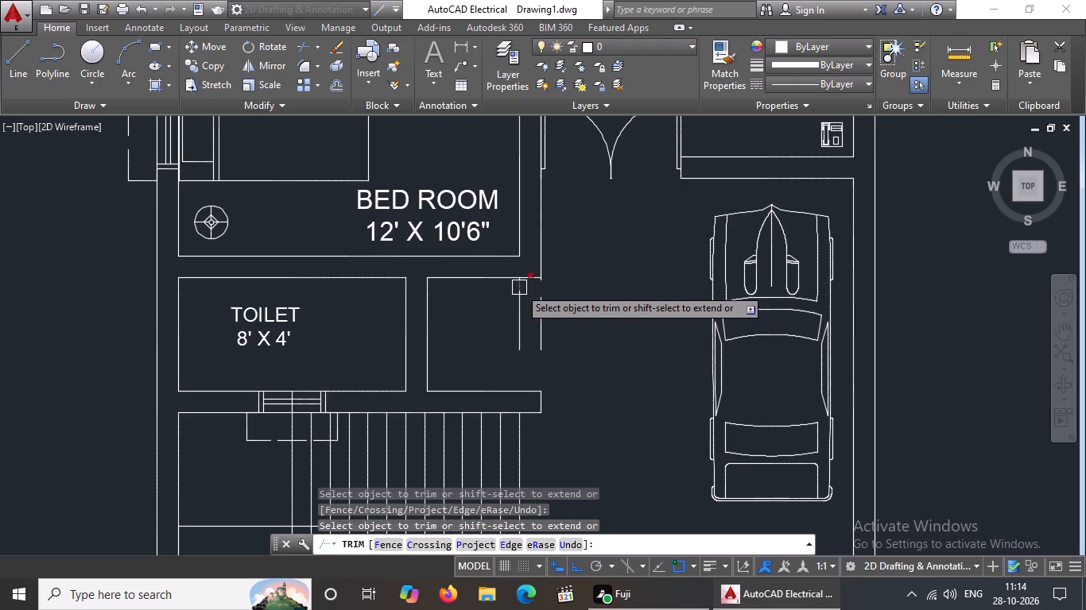
{"action": "scroll", "coordinate": [519, 288], "scroll_direction": "up", "scroll_amount": 4}
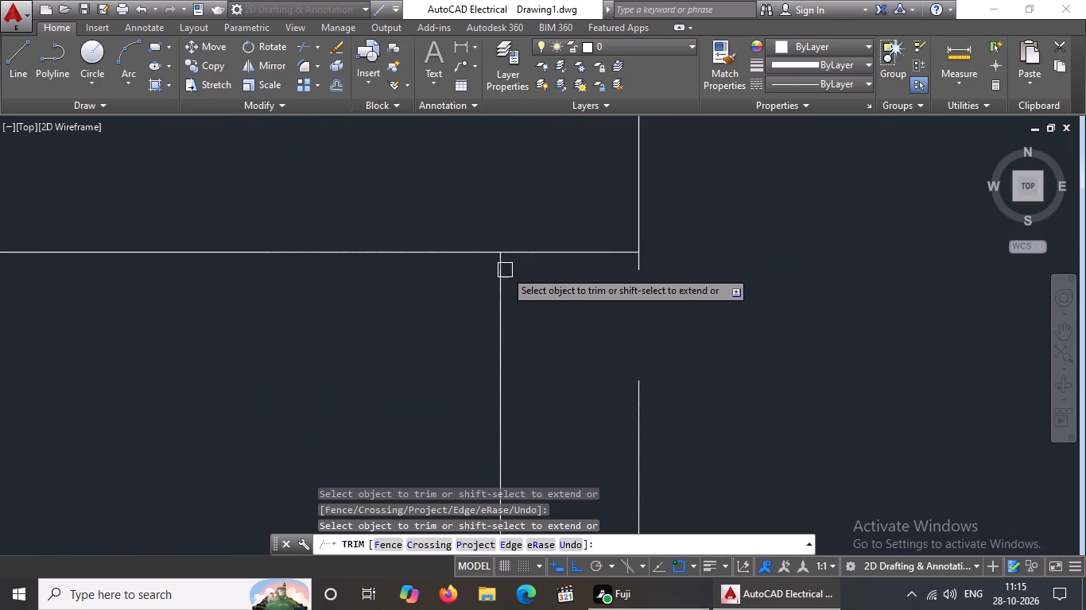
{"action": "left_click", "coordinate": [639, 268]}
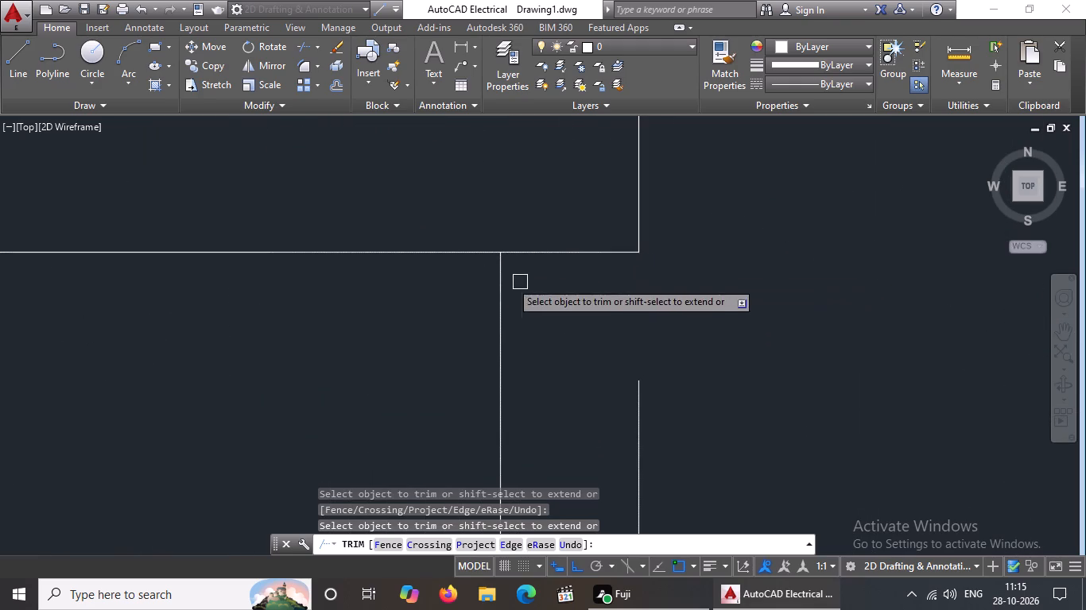
{"action": "scroll", "coordinate": [512, 283], "scroll_direction": "down", "scroll_amount": 2}
{"action": "key", "text": "Escape"}
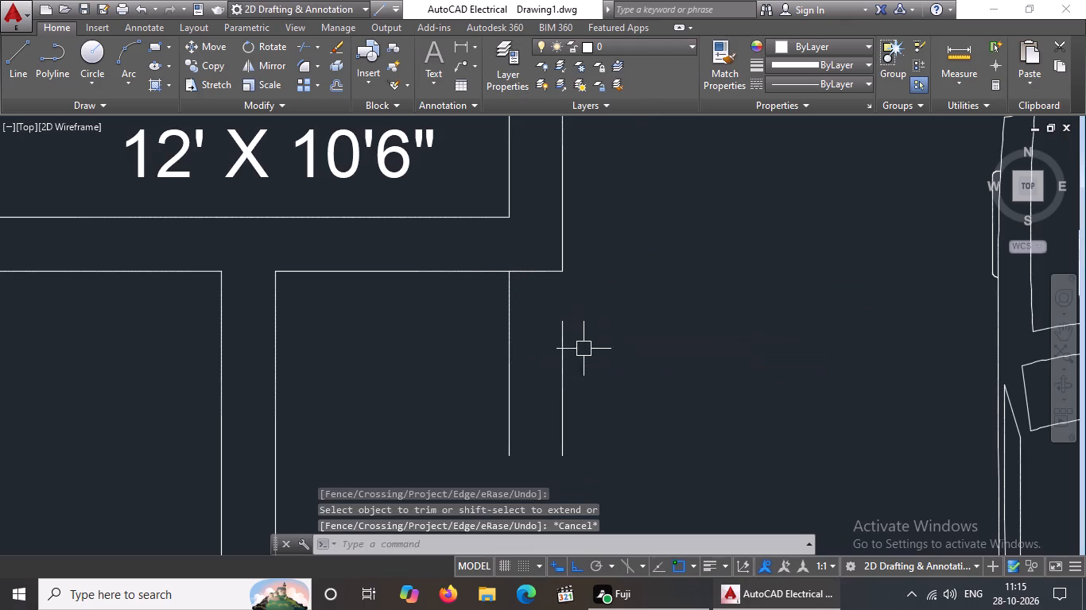
Erase the two leftover vertical wall segments at the east opening of the small space beside the toilet.
{"action": "left_click", "coordinate": [557, 360]}
{"action": "key", "text": "Delete"}
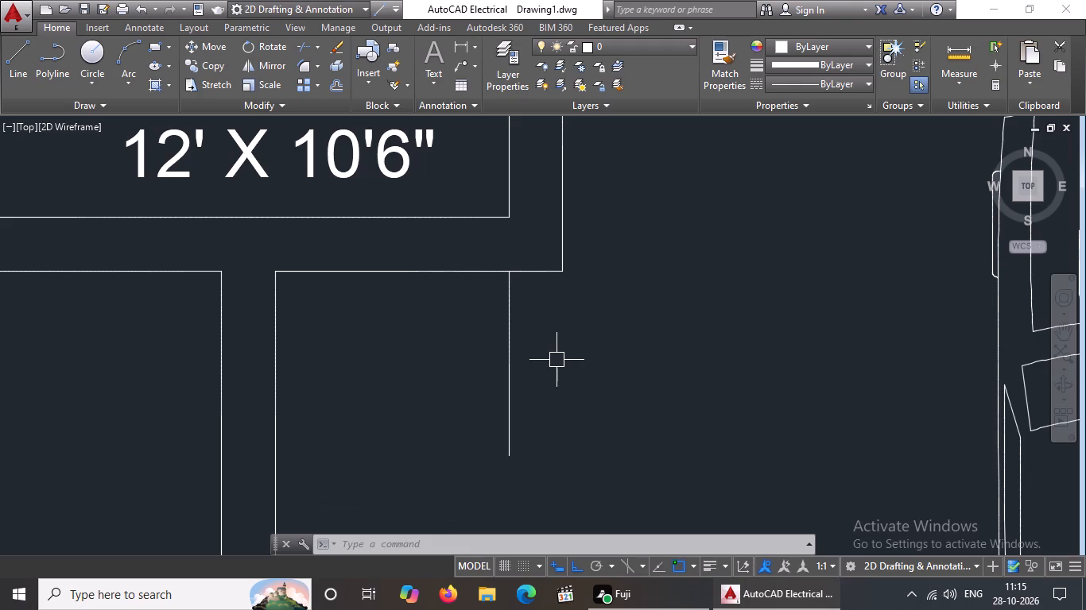
{"action": "left_click", "coordinate": [514, 307]}
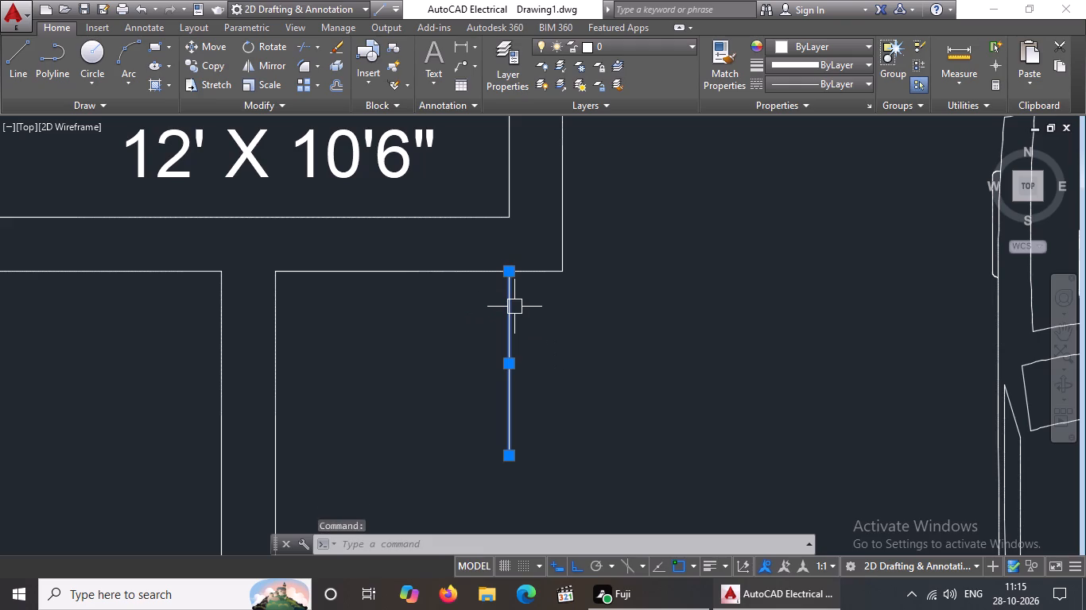
{"action": "key", "text": "Delete"}
{"action": "scroll", "coordinate": [514, 306], "scroll_direction": "down", "scroll_amount": 4}
{"action": "key", "text": "Escape"}
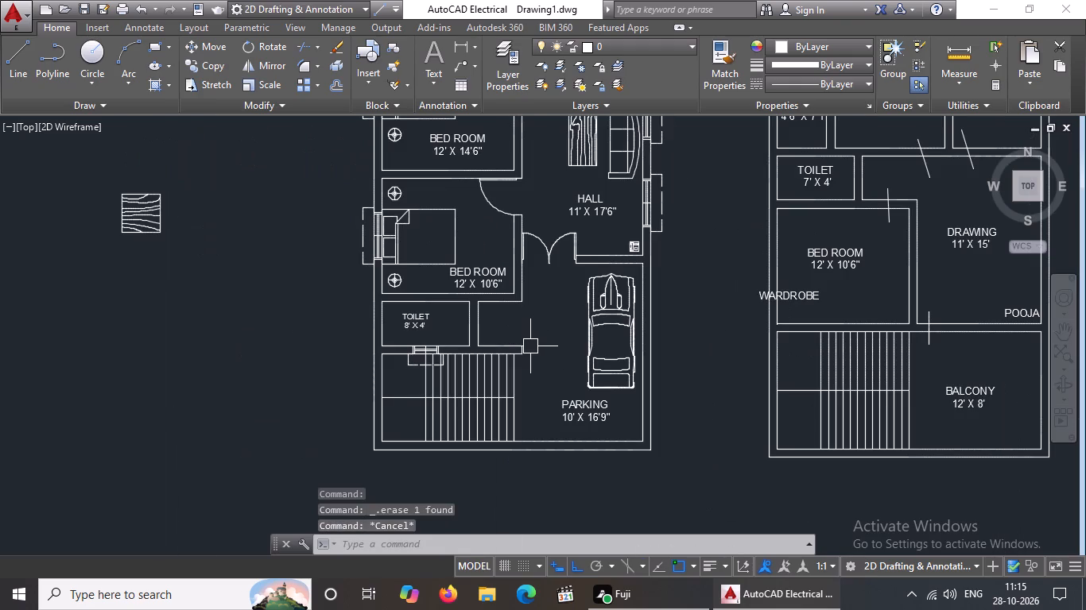
Extend the toilet's south inner wall line east across the base of the wall dividing it from the small space.
{"action": "type", "text": "EX"}
{"action": "key", "text": "space"}
{"action": "key", "text": "space"}
{"action": "scroll", "coordinate": [524, 358], "scroll_direction": "up", "scroll_amount": 2}
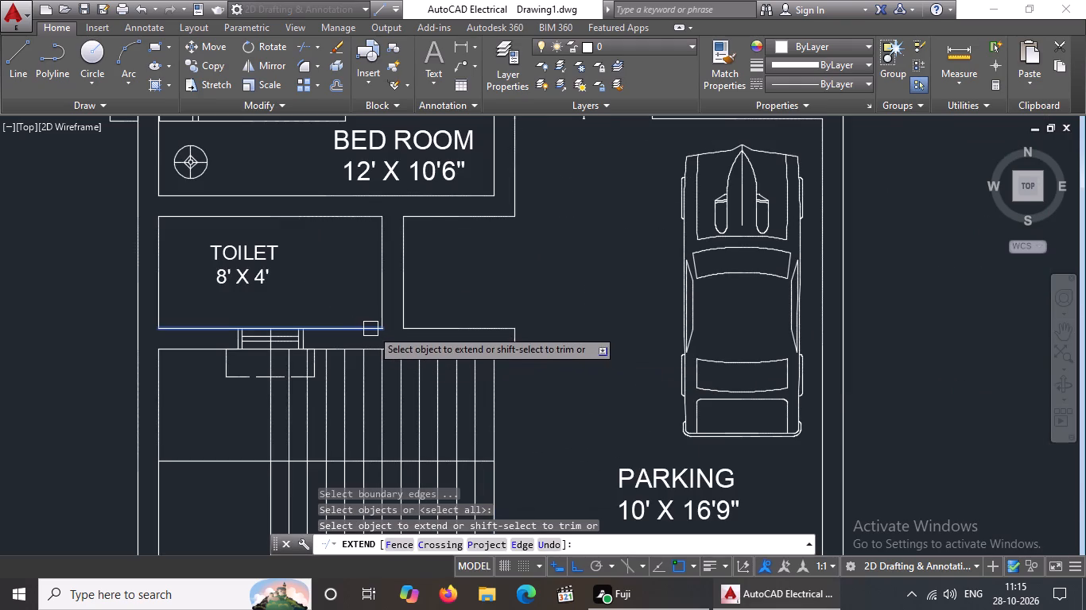
{"action": "scroll", "coordinate": [374, 326], "scroll_direction": "up", "scroll_amount": 1}
{"action": "left_click", "coordinate": [367, 329]}
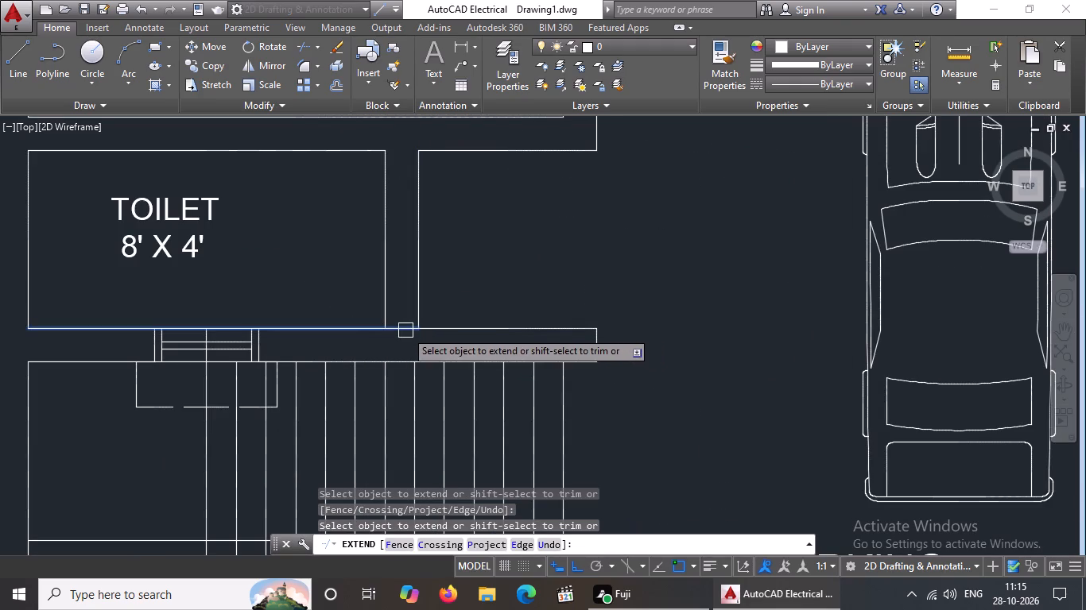
{"action": "left_click", "coordinate": [402, 329]}
{"action": "key", "text": "Escape"}
Copy the wash area door about 26'-3" straight south, to the open space east of the toilet.
{"action": "scroll", "coordinate": [498, 280], "scroll_direction": "down", "scroll_amount": 3}
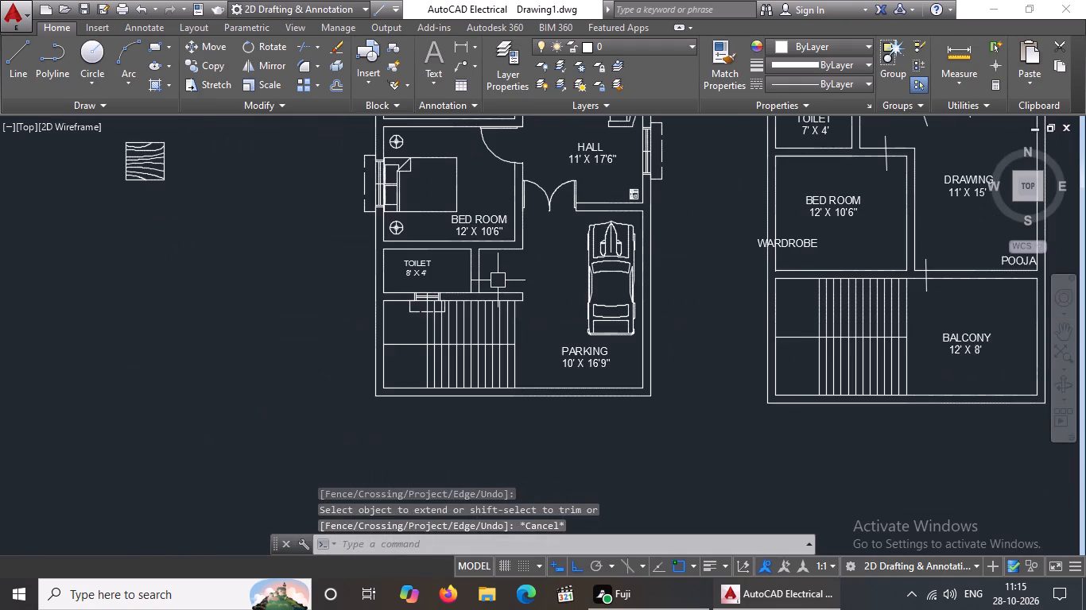
{"action": "scroll", "coordinate": [506, 276], "scroll_direction": "down", "scroll_amount": 1}
{"action": "middle_click_drag", "start_coordinate": [524, 269], "coordinate": [522, 342]}
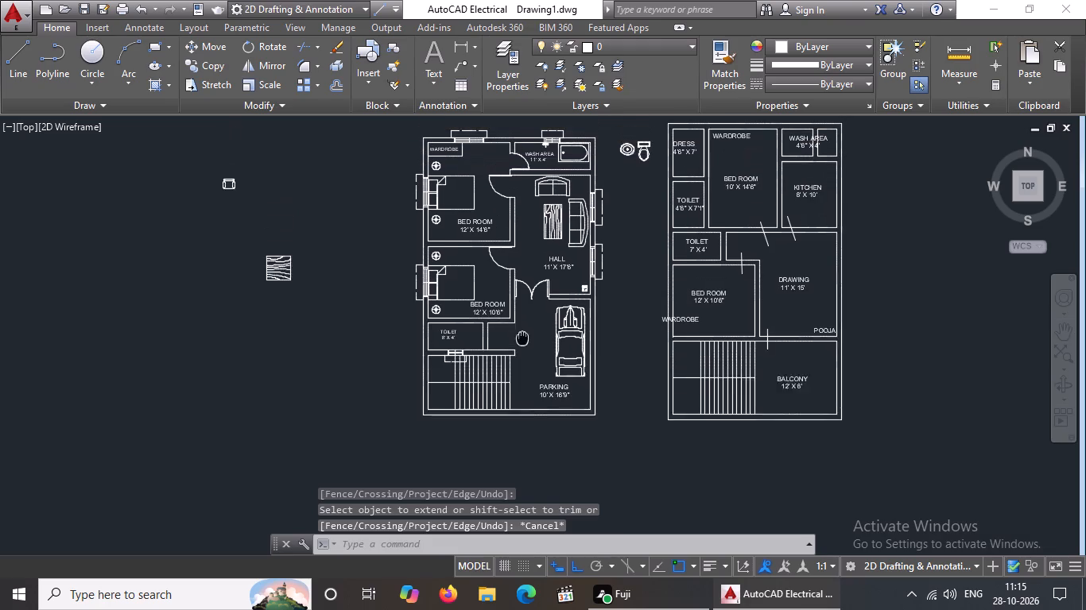
{"action": "middle_click_drag", "start_coordinate": [522, 342], "coordinate": [522, 357]}
{"action": "scroll", "coordinate": [534, 186], "scroll_direction": "up", "scroll_amount": 2}
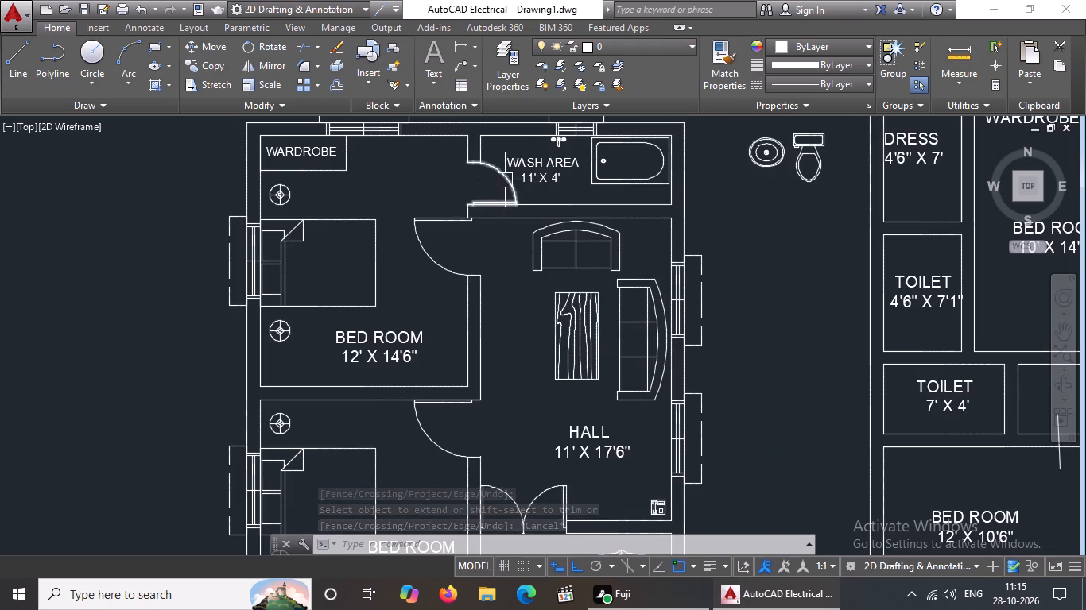
{"action": "left_click", "coordinate": [506, 180]}
{"action": "left_click_drag", "start_coordinate": [204, 68], "coordinate": [215, 70]}
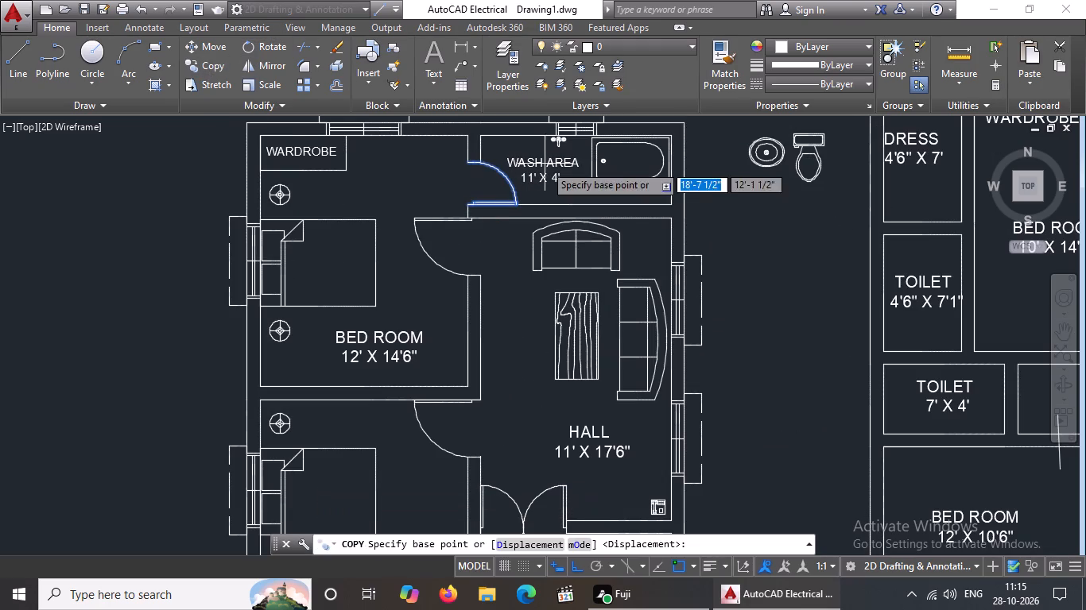
{"action": "left_click", "coordinate": [485, 188]}
{"action": "scroll", "coordinate": [486, 182], "scroll_direction": "down", "scroll_amount": 3}
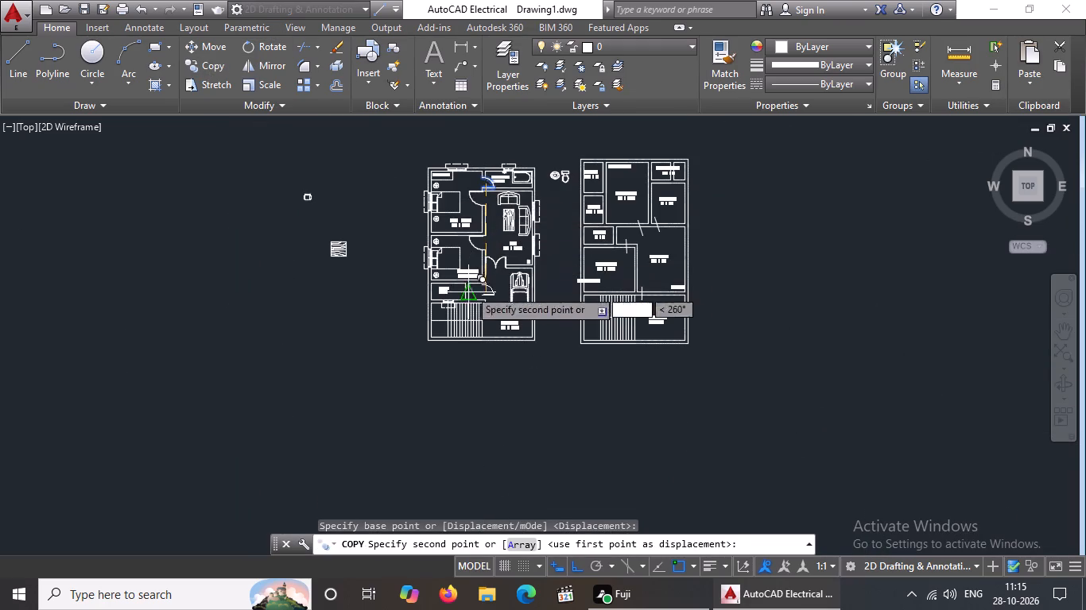
{"action": "scroll", "coordinate": [469, 298], "scroll_direction": "up", "scroll_amount": 5}
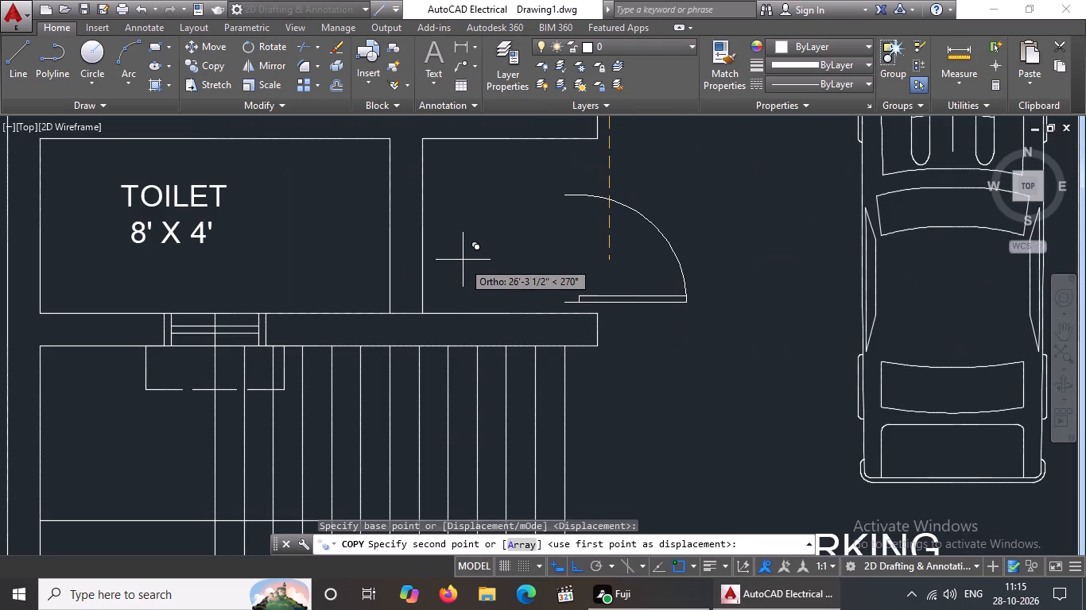
{"action": "left_click", "coordinate": [463, 260]}
{"action": "key", "text": "Escape"}
Flip the copied door so its leaf lies along the south side and its arc swings west.
{"action": "left_click", "coordinate": [620, 293]}
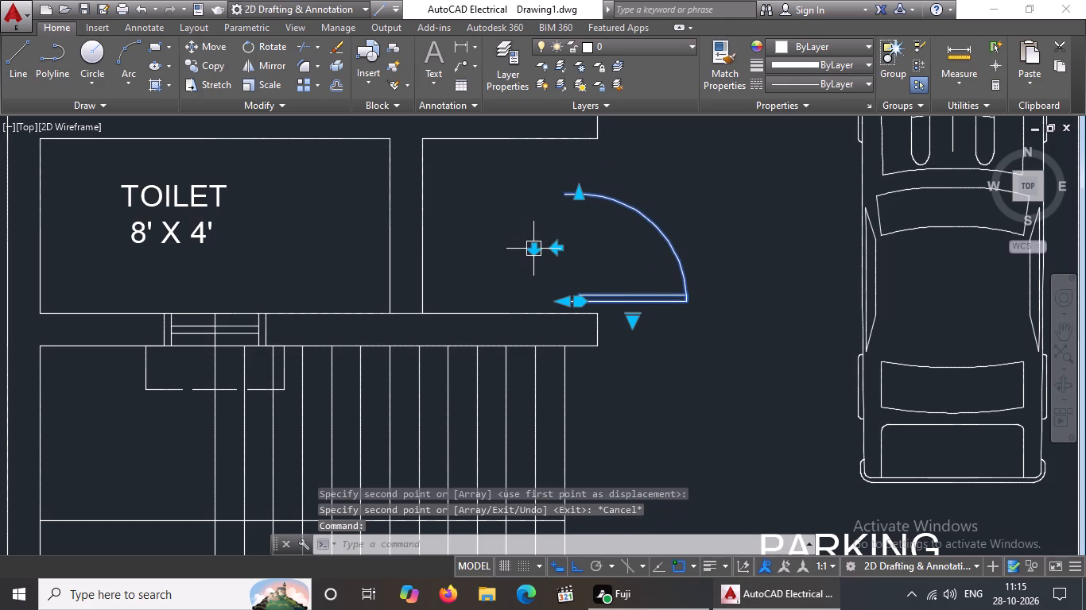
{"action": "left_click", "coordinate": [535, 247]}
{"action": "left_click", "coordinate": [558, 246]}
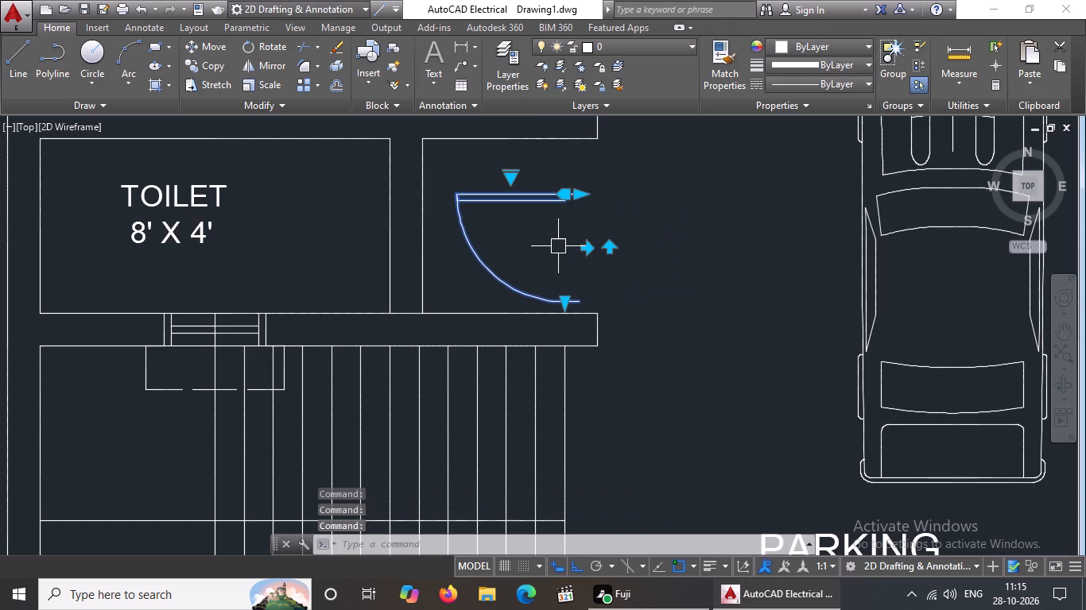
{"action": "left_click", "coordinate": [611, 250]}
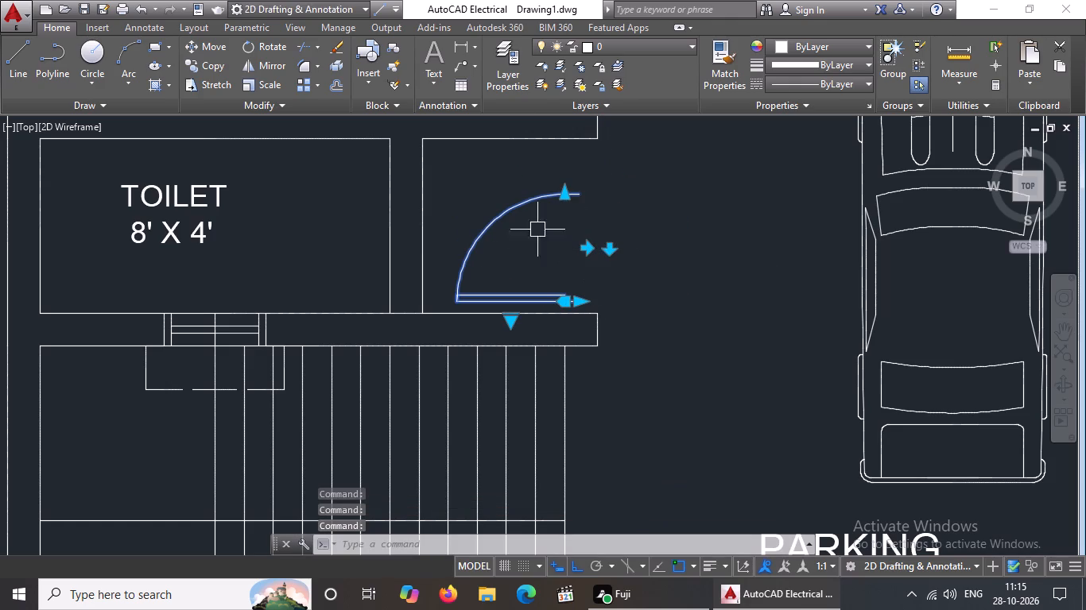
With Ortho off, move the door by its southeast end to the south end of the toilet's east wall outer line.
{"action": "left_click", "coordinate": [208, 46]}
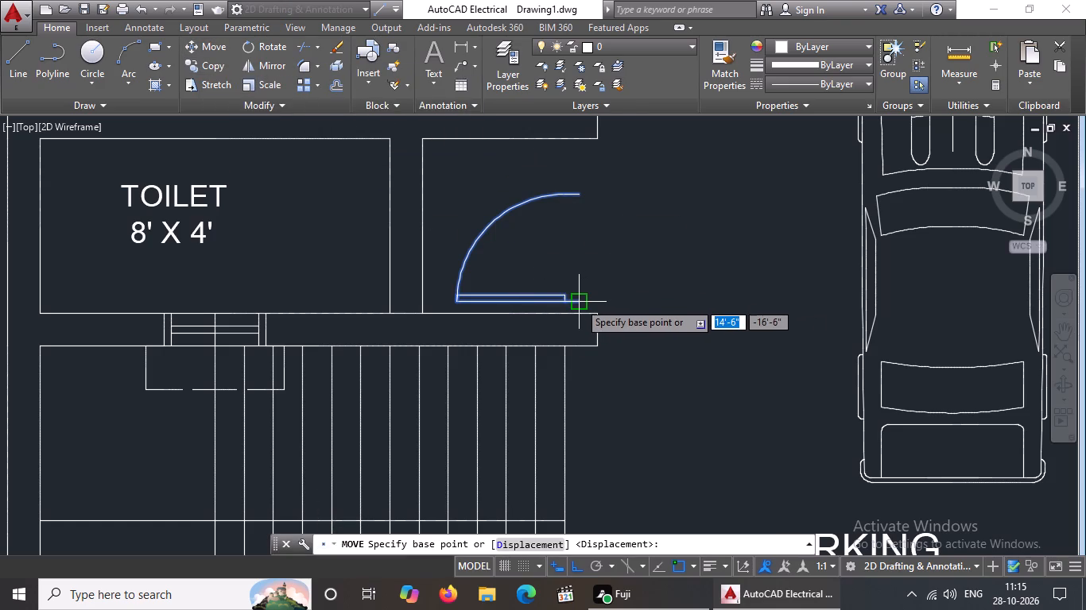
{"action": "left_click", "coordinate": [579, 302]}
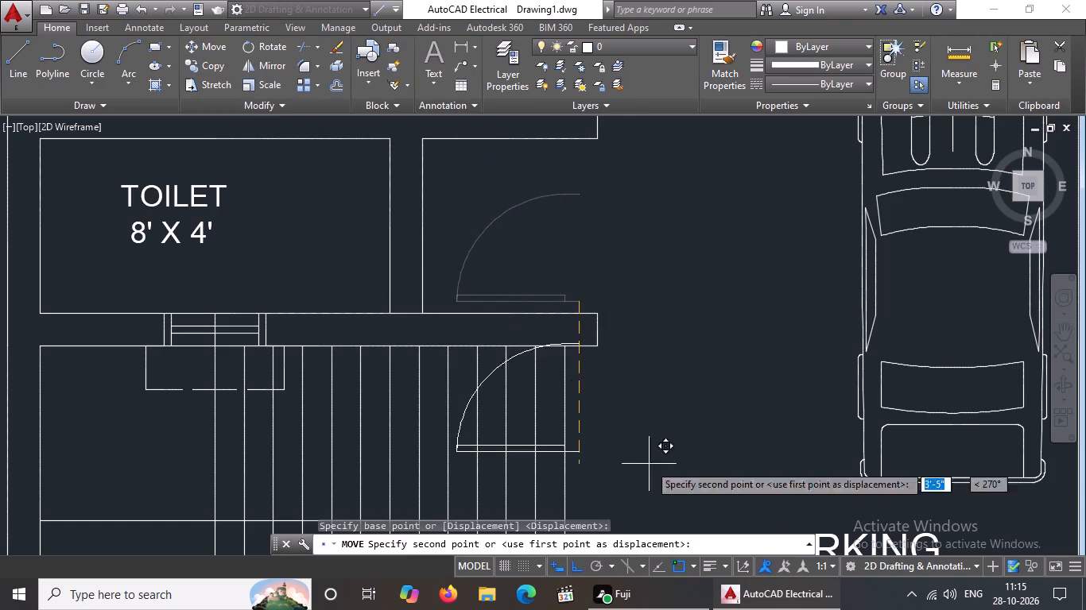
{"action": "left_click", "coordinate": [579, 566]}
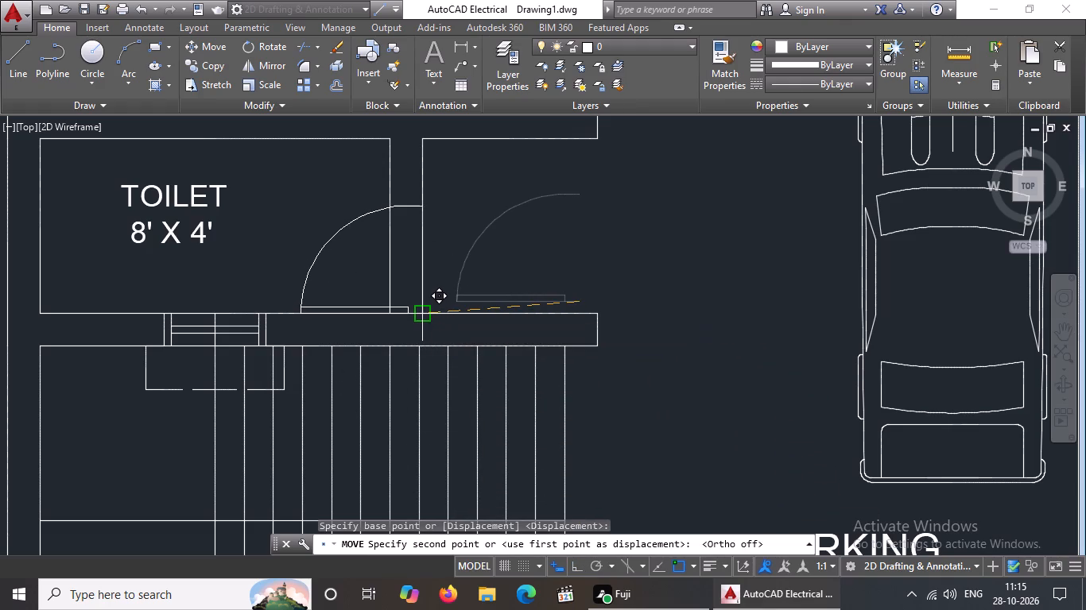
{"action": "left_click", "coordinate": [424, 313]}
{"action": "scroll", "coordinate": [502, 299], "scroll_direction": "down", "scroll_amount": 1}
{"action": "key", "text": "Escape"}
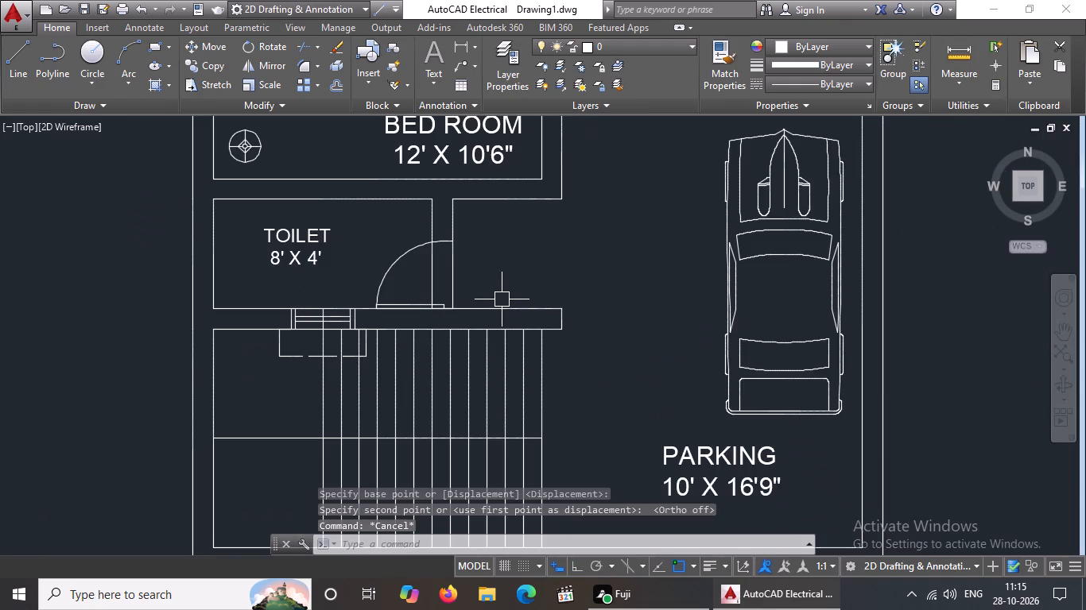
Trim both lines of the toilet's east wall across the door opening.
{"action": "type", "text": "TR"}
{"action": "key", "text": "space"}
{"action": "key", "text": "space"}
{"action": "scroll", "coordinate": [440, 306], "scroll_direction": "up", "scroll_amount": 6}
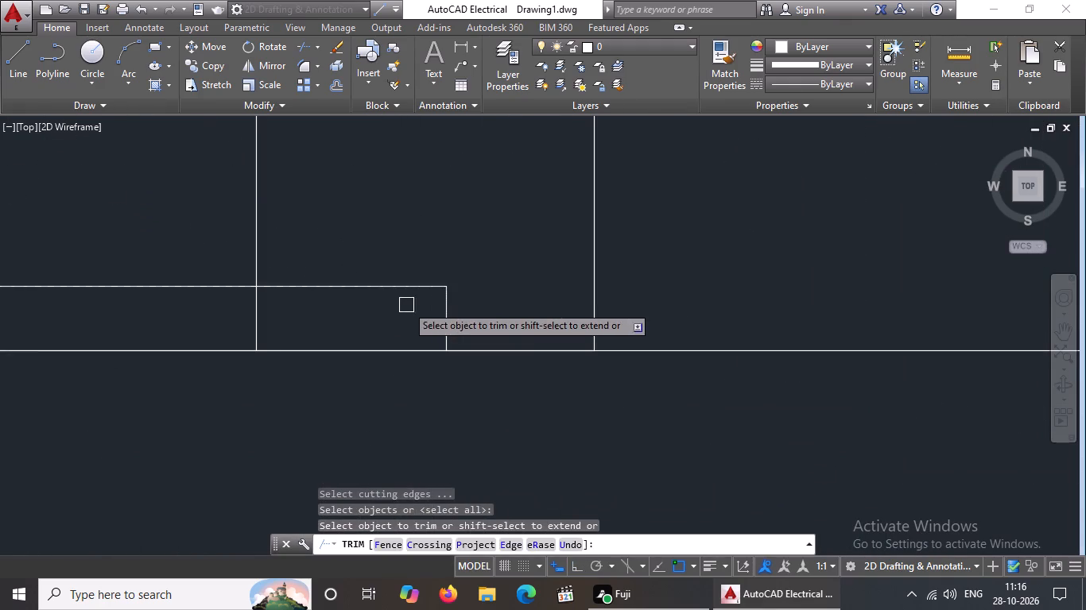
{"action": "left_click", "coordinate": [259, 309]}
{"action": "scroll", "coordinate": [251, 261], "scroll_direction": "down", "scroll_amount": 3}
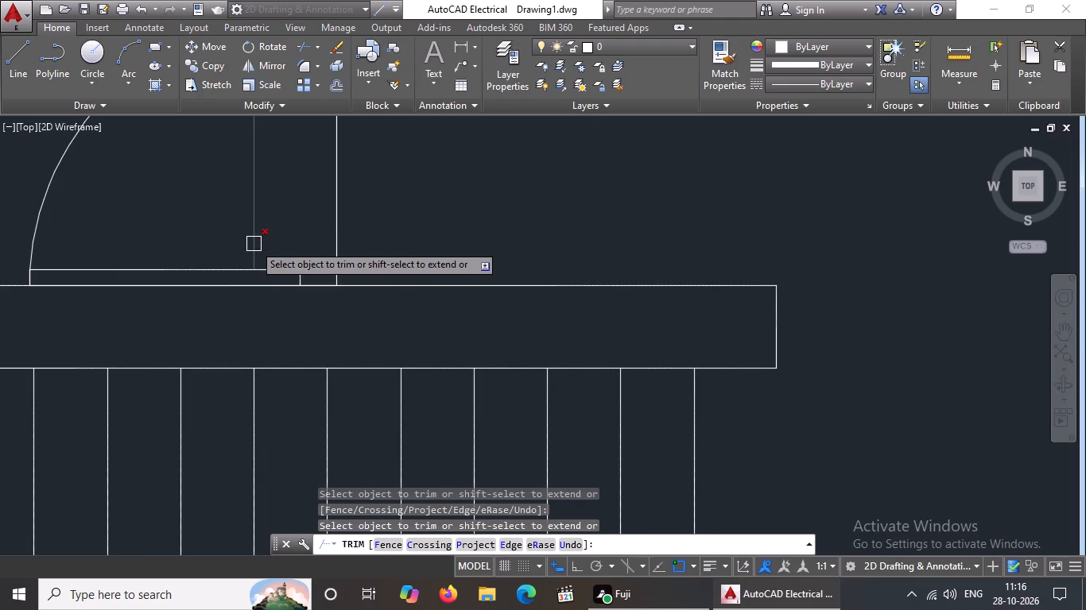
{"action": "left_click", "coordinate": [254, 231]}
{"action": "left_click", "coordinate": [338, 270]}
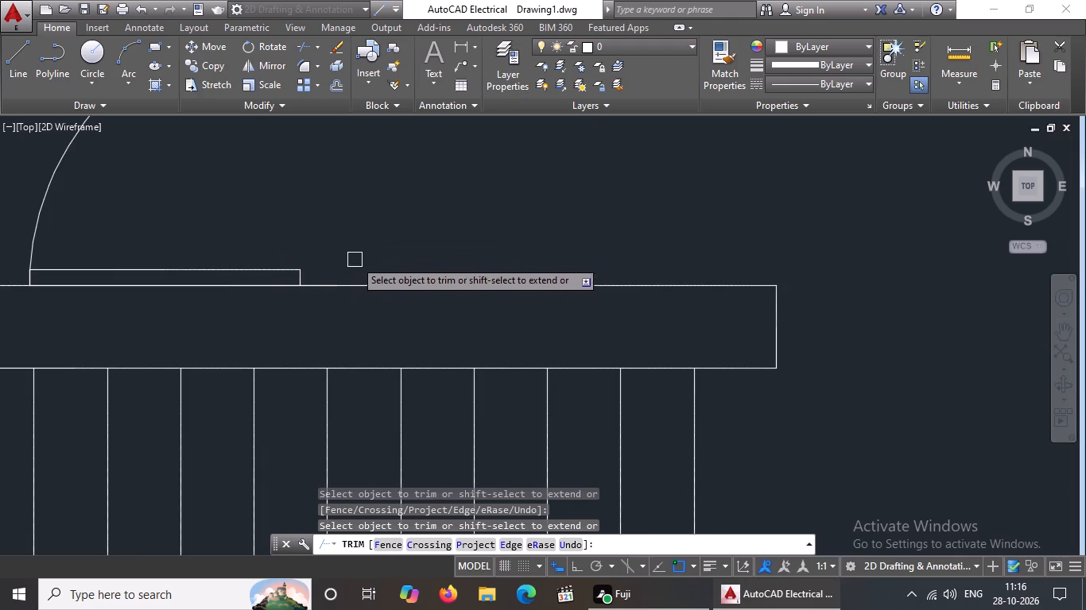
{"action": "scroll", "coordinate": [372, 245], "scroll_direction": "down", "scroll_amount": 4}
{"action": "middle_click_drag", "start_coordinate": [425, 237], "coordinate": [409, 357]}
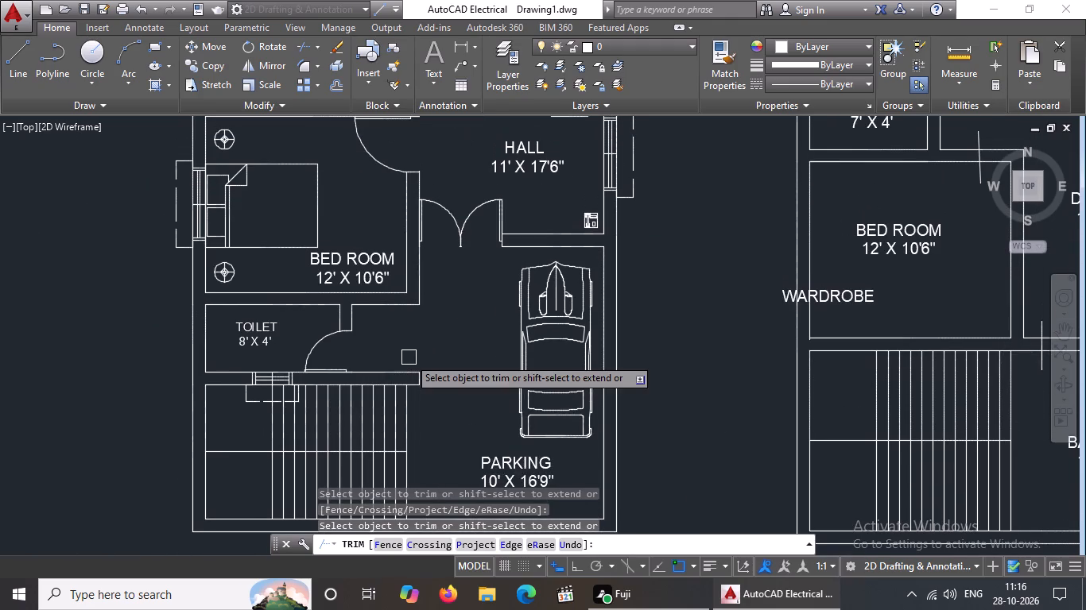
{"action": "key", "text": "Escape"}
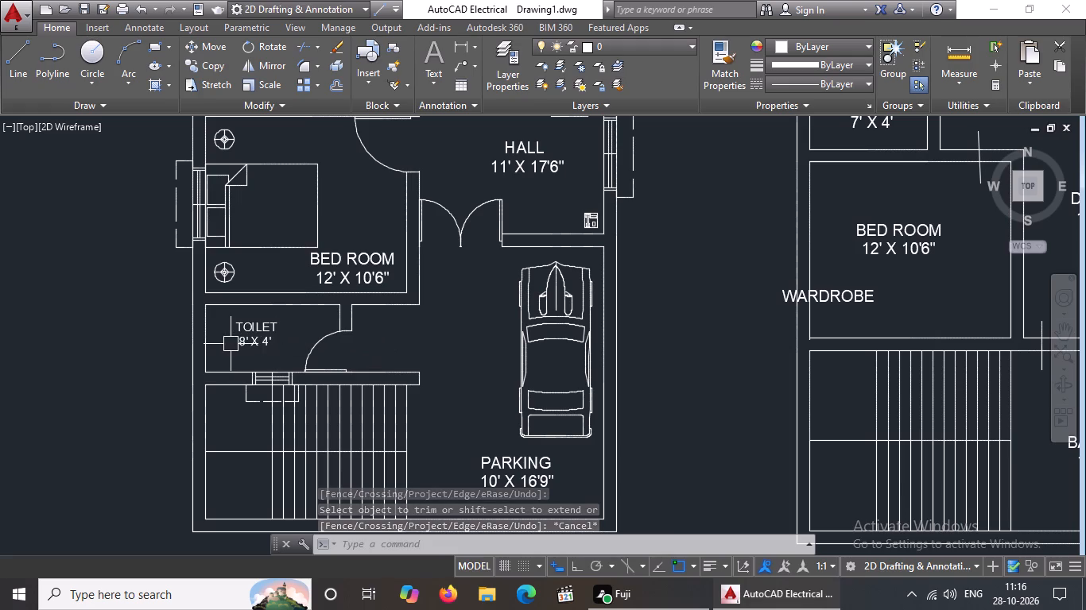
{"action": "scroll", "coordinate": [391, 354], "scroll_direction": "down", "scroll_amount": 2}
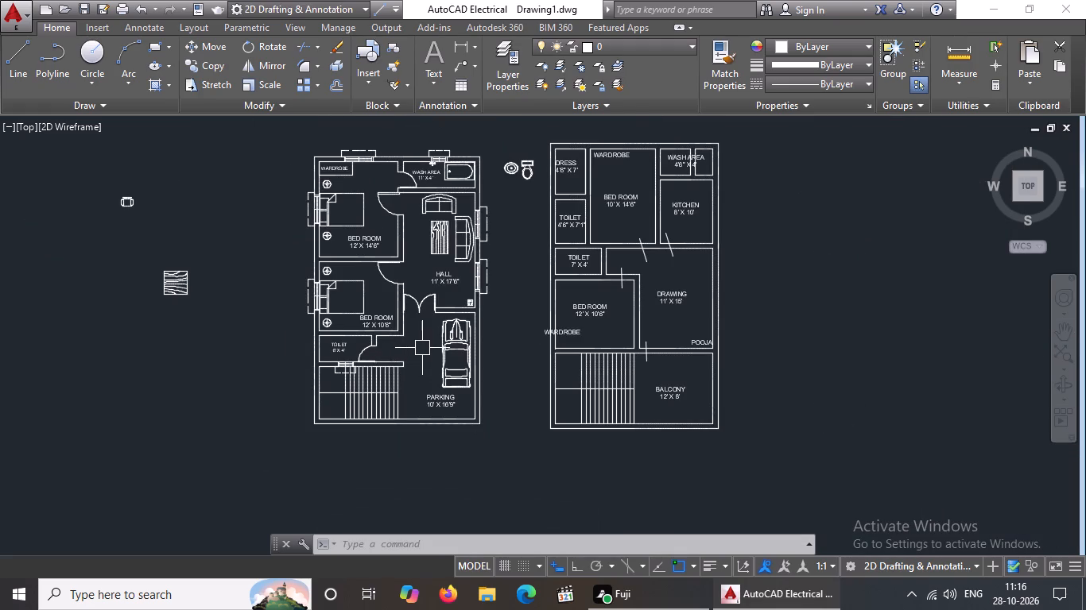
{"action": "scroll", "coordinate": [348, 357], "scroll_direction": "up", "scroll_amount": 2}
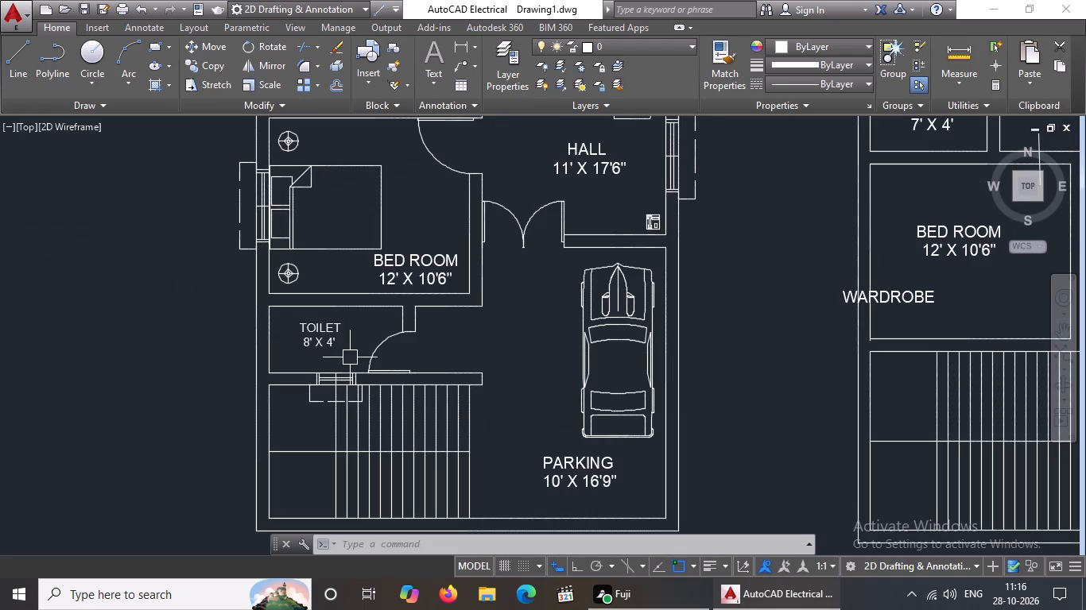
Open the properties of the TOILET 8' X 4' label in the furnished plan.
{"action": "scroll", "coordinate": [346, 357], "scroll_direction": "up", "scroll_amount": 1}
{"action": "left_click", "coordinate": [296, 335]}
{"action": "right_click", "coordinate": [328, 322]}
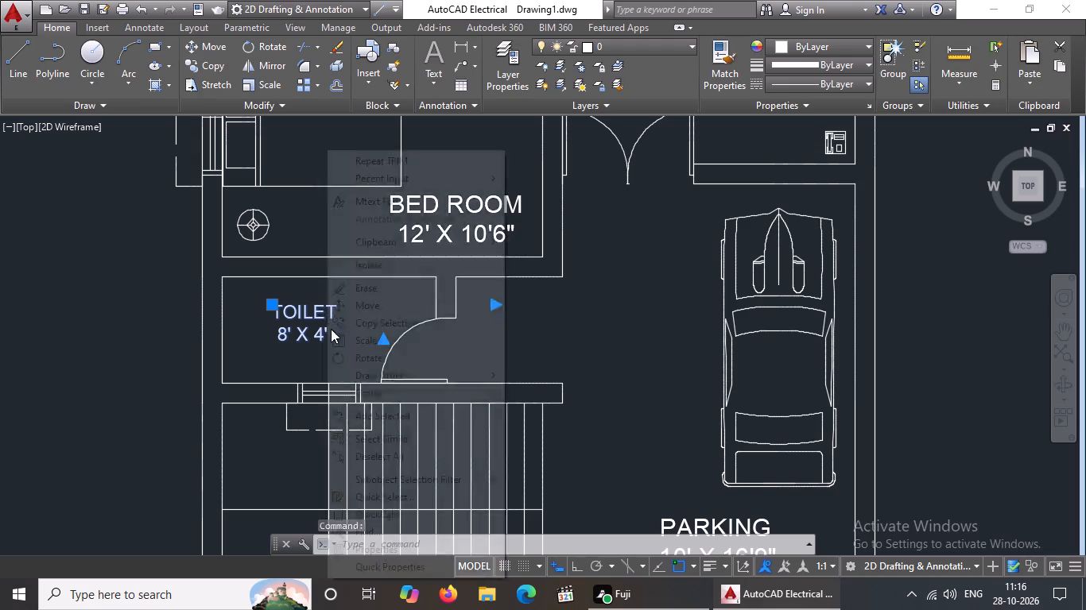
{"action": "left_click", "coordinate": [387, 549]}
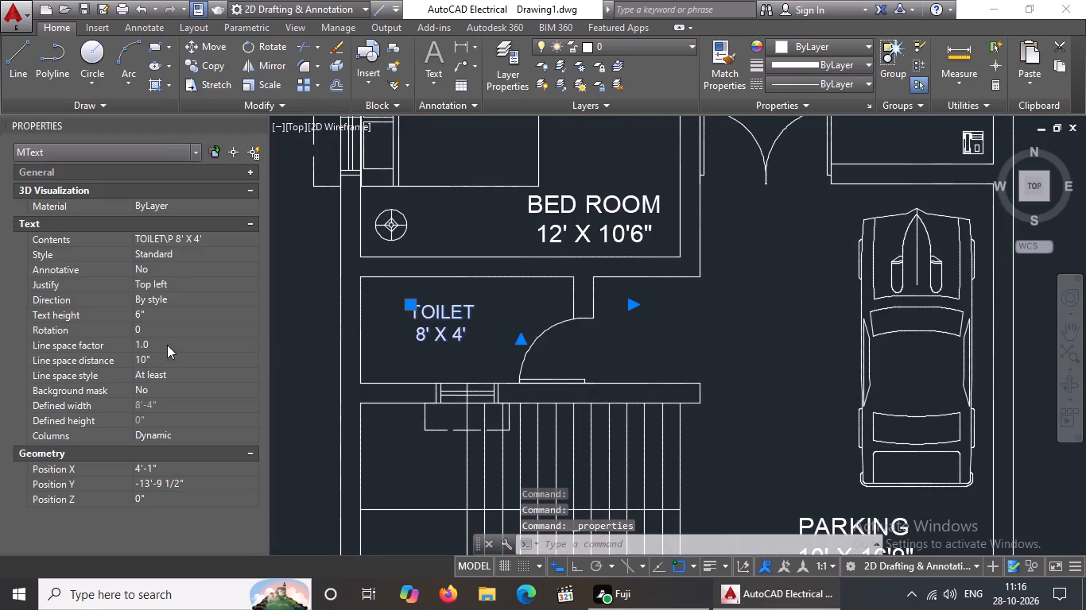
{"action": "key", "text": "Escape"}
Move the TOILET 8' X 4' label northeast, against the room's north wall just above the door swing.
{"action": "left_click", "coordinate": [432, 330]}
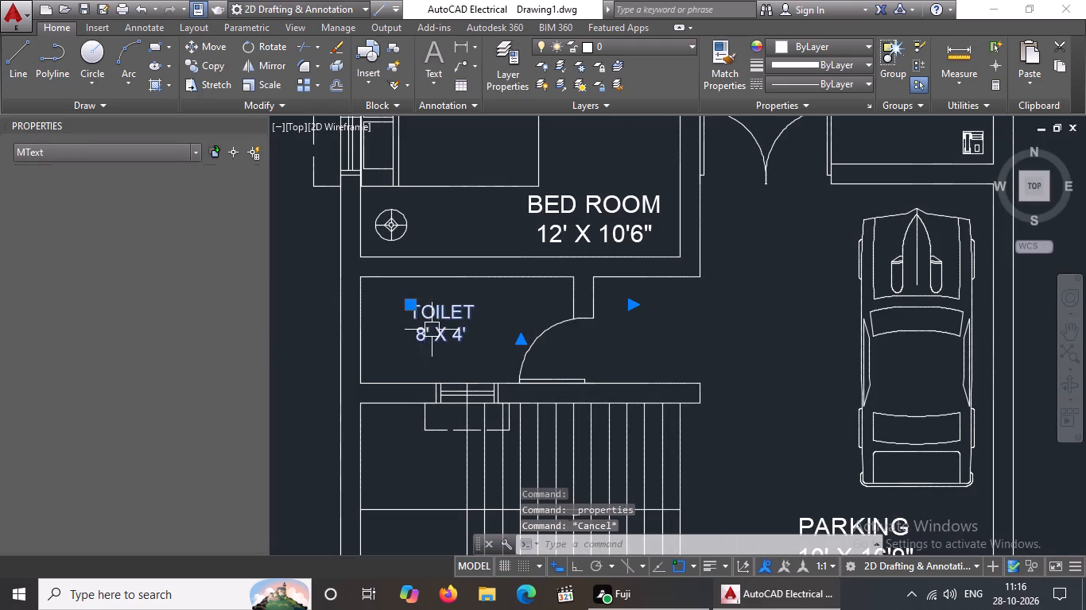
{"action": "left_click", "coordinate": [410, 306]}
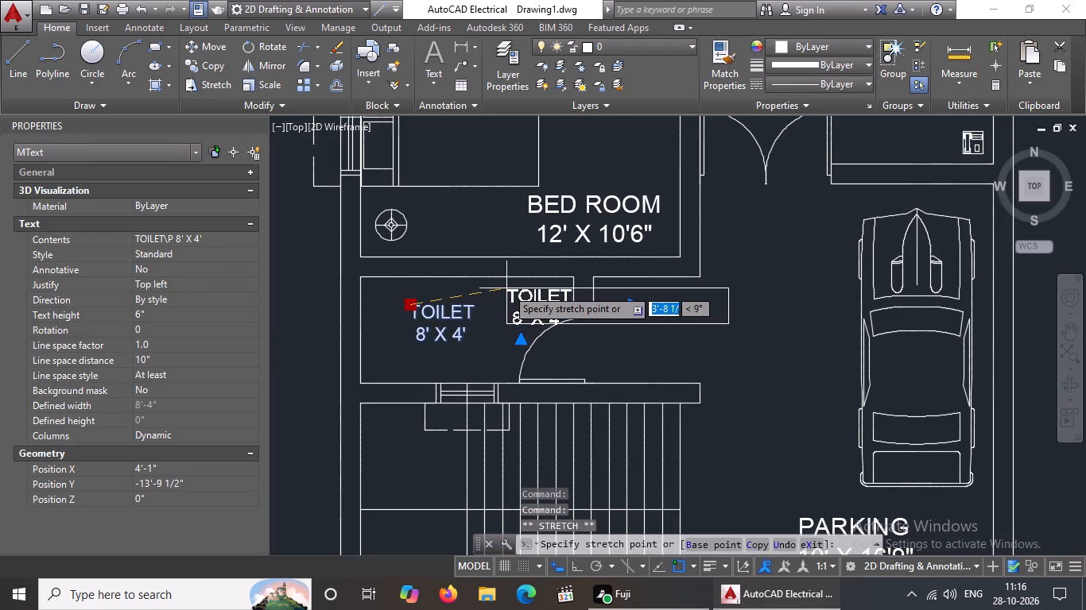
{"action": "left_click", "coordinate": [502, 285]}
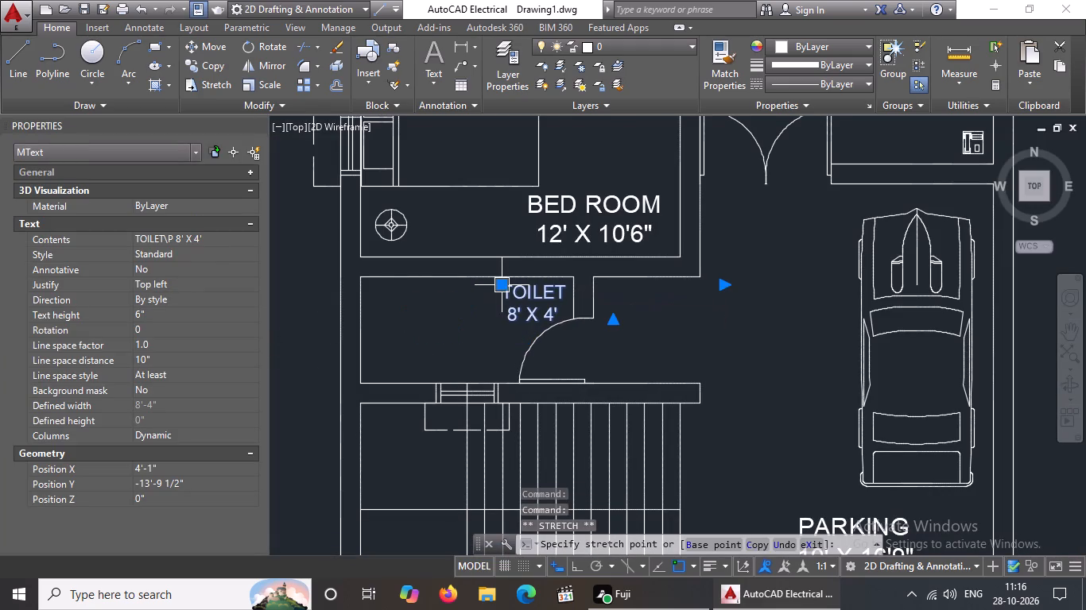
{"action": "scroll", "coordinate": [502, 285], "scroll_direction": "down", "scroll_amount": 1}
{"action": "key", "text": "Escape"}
With Ortho on, rotate the spare toilet fixture between the two plans to 90° about its tank so the bowl faces east.
{"action": "scroll", "coordinate": [557, 312], "scroll_direction": "down", "scroll_amount": 2}
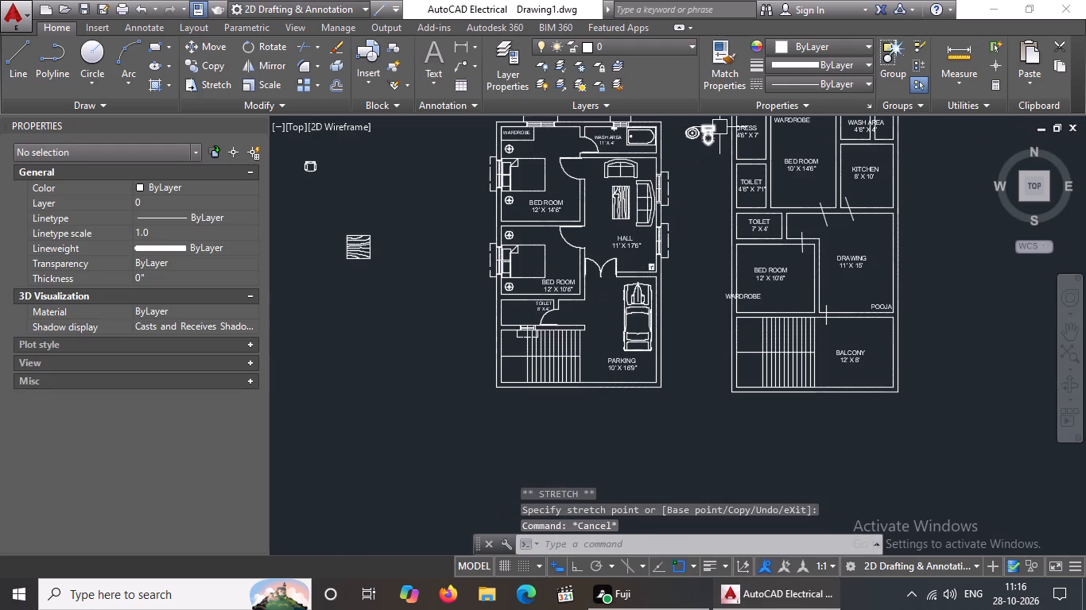
{"action": "scroll", "coordinate": [713, 127], "scroll_direction": "up", "scroll_amount": 3}
{"action": "left_click", "coordinate": [701, 172]}
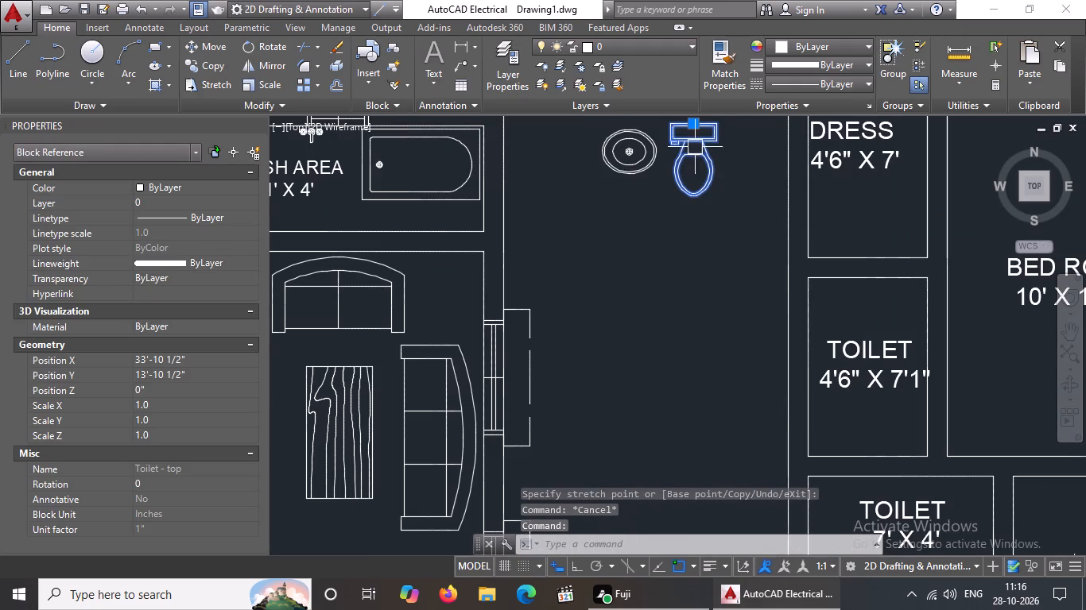
{"action": "left_click", "coordinate": [254, 44]}
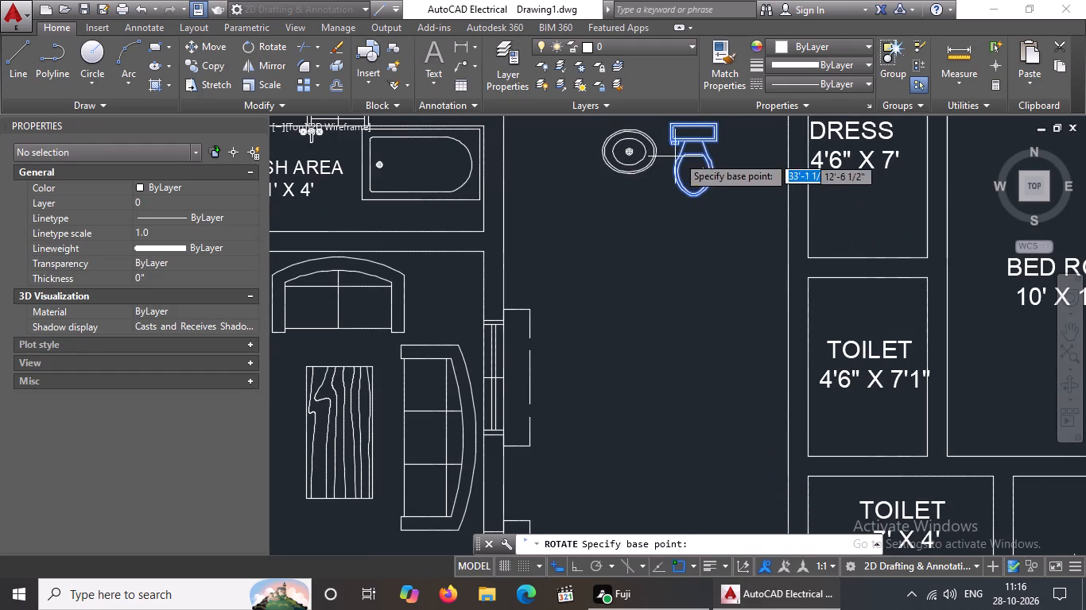
{"action": "left_click", "coordinate": [694, 129]}
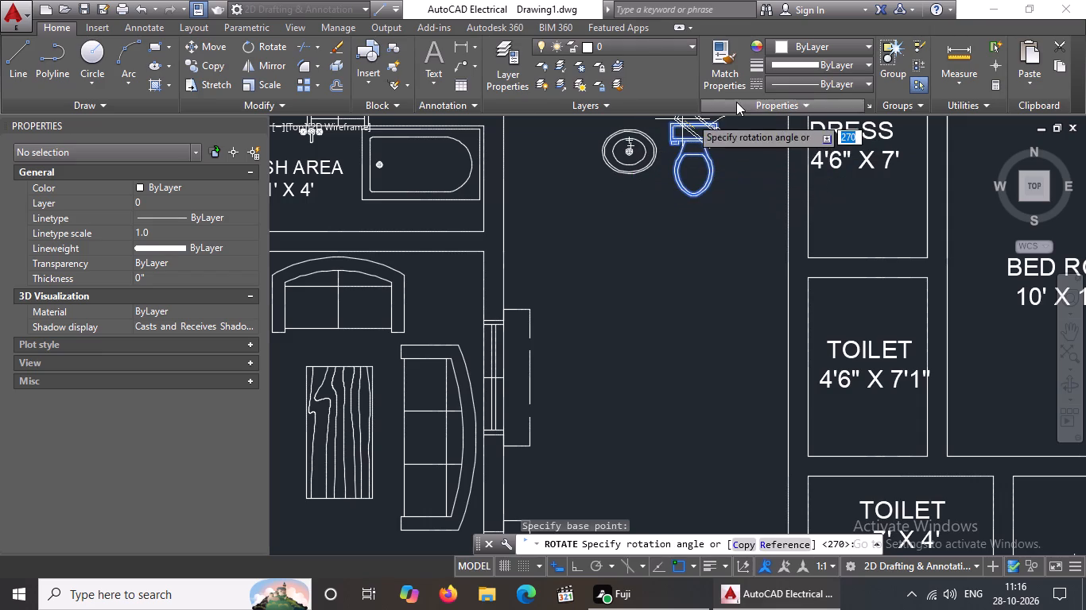
{"action": "scroll", "coordinate": [696, 256], "scroll_direction": "down", "scroll_amount": 2}
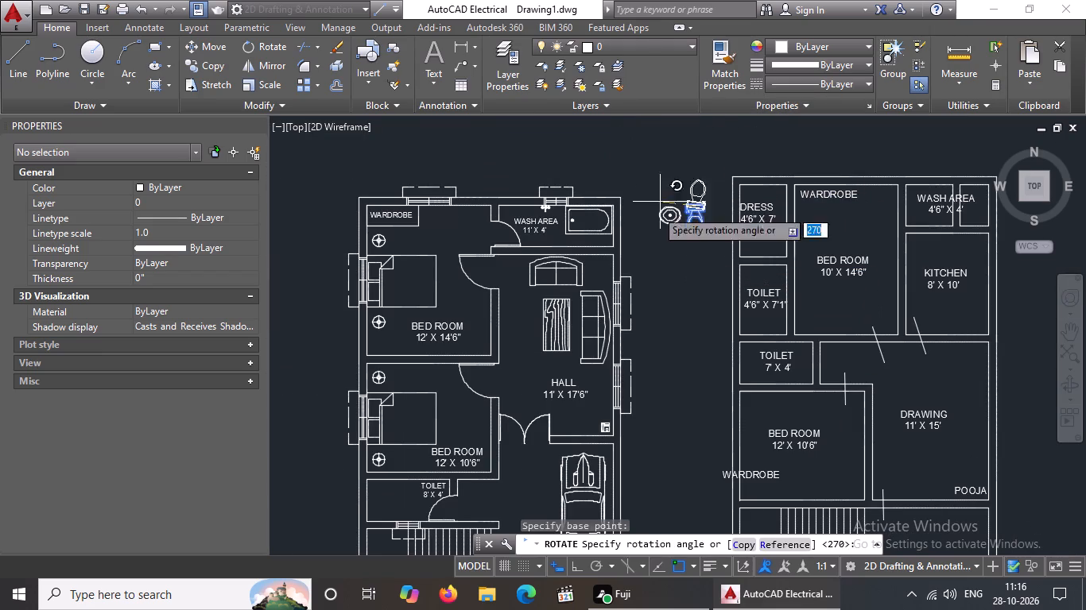
{"action": "left_click", "coordinate": [580, 566]}
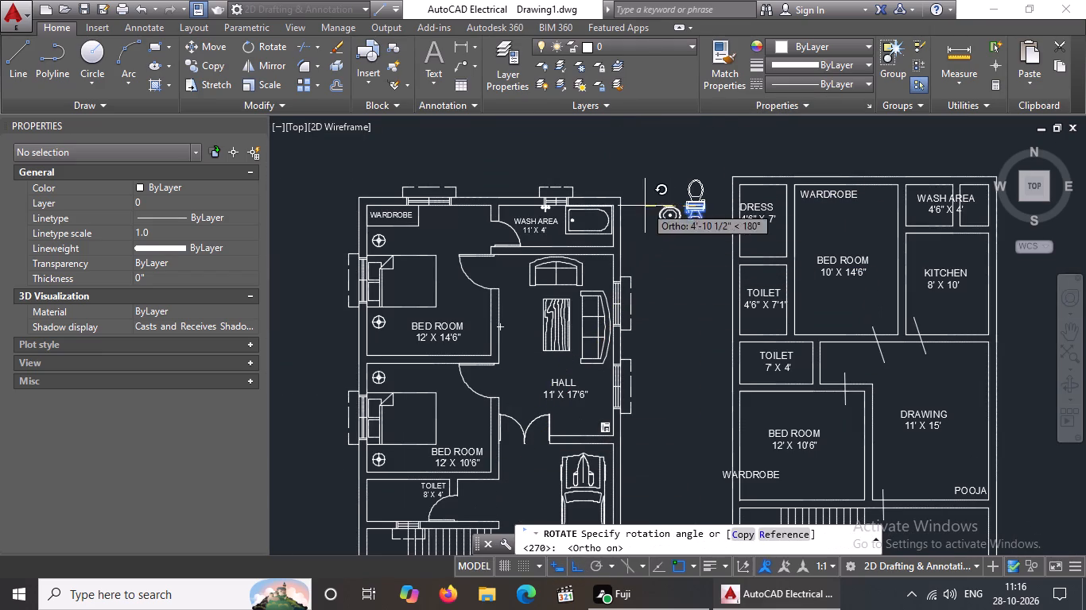
{"action": "left_click", "coordinate": [685, 183]}
With Ortho off, move the rotated toilet fixture into the 8' X 4' toilet, its tank against the west wall's inner line.
{"action": "left_click", "coordinate": [700, 205]}
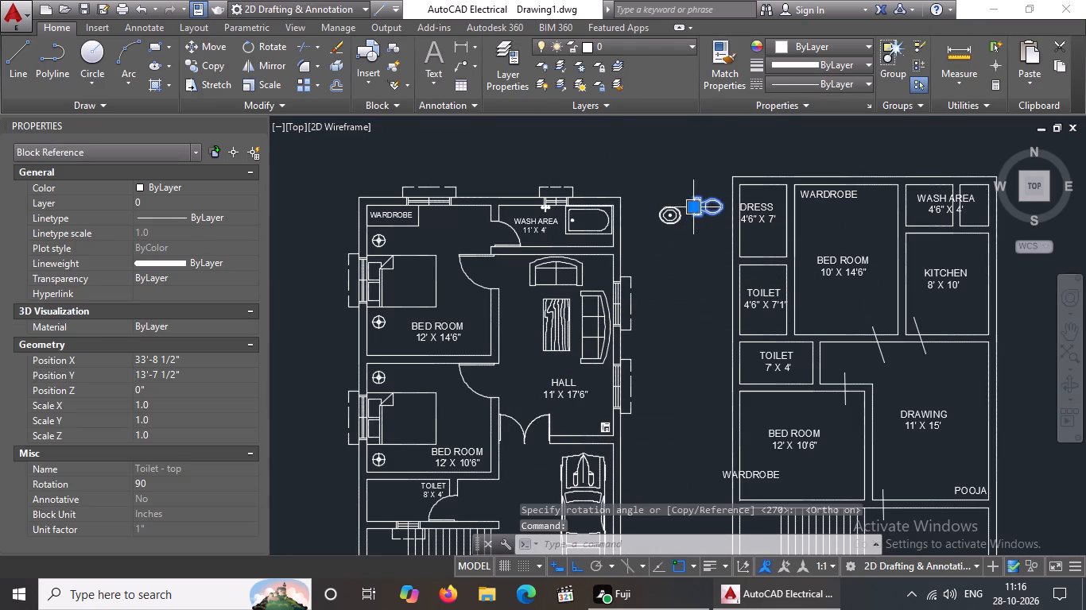
{"action": "left_click", "coordinate": [695, 203]}
{"action": "scroll", "coordinate": [677, 241], "scroll_direction": "down", "scroll_amount": 3}
{"action": "left_click", "coordinate": [576, 566]}
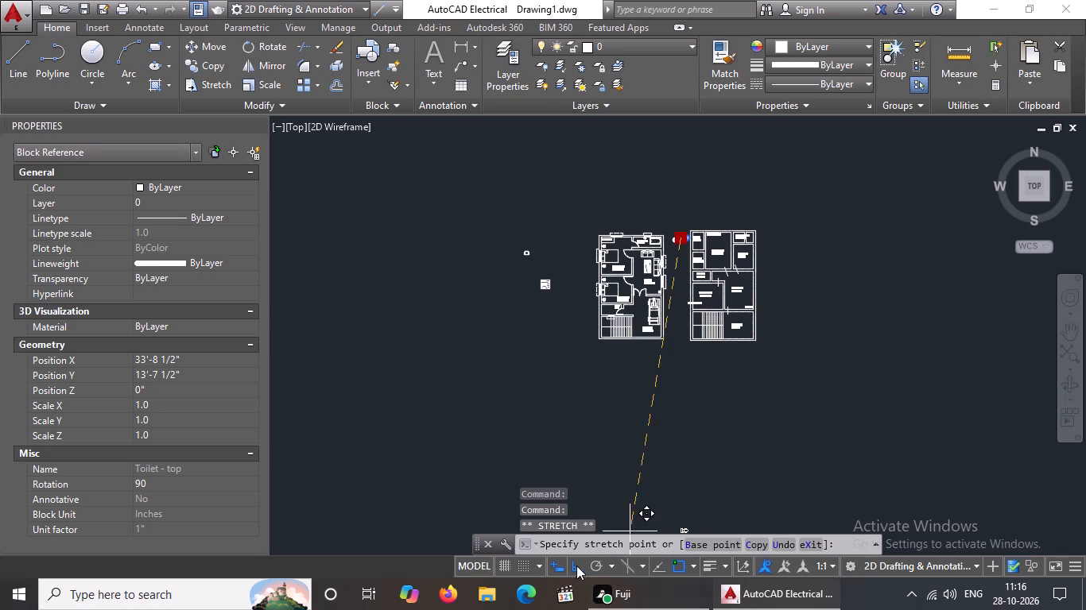
{"action": "scroll", "coordinate": [626, 346], "scroll_direction": "up", "scroll_amount": 3}
{"action": "scroll", "coordinate": [531, 202], "scroll_direction": "up", "scroll_amount": 3}
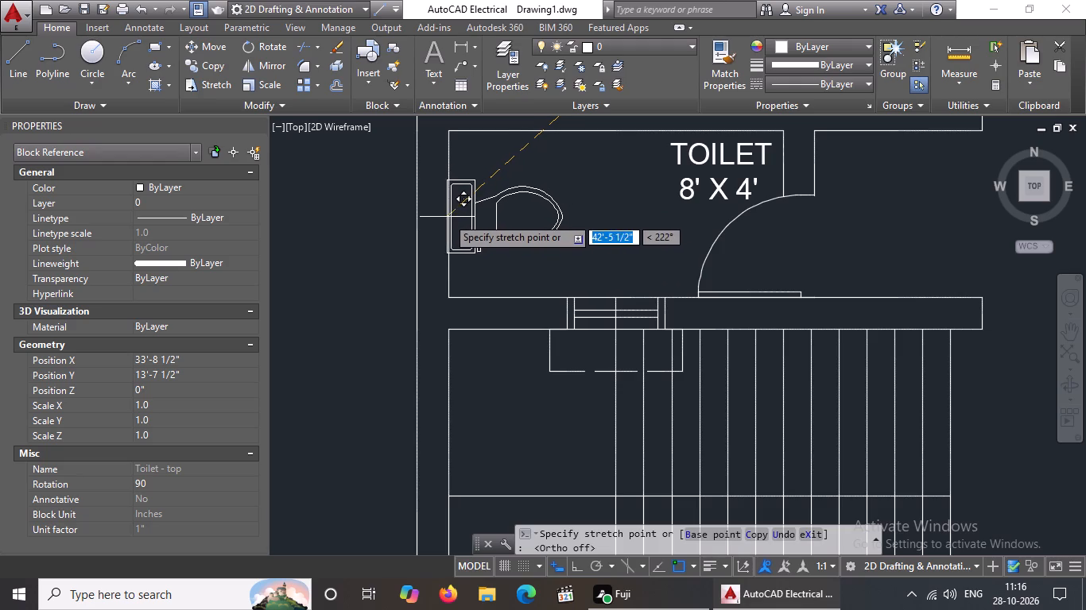
{"action": "left_click", "coordinate": [450, 215]}
{"action": "key", "text": "Escape"}
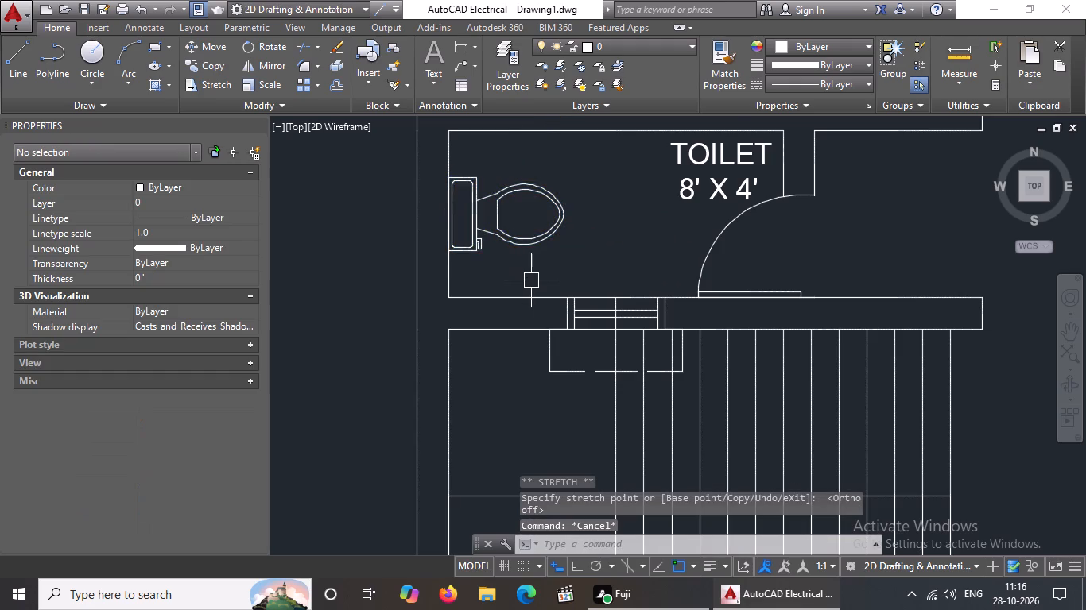
Move the TOILET 8' X 4' label southwest to the clear space between the toilet fixture and the door swing.
{"action": "scroll", "coordinate": [533, 280], "scroll_direction": "down", "scroll_amount": 3}
{"action": "scroll", "coordinate": [583, 254], "scroll_direction": "up", "scroll_amount": 2}
{"action": "left_click", "coordinate": [576, 255]}
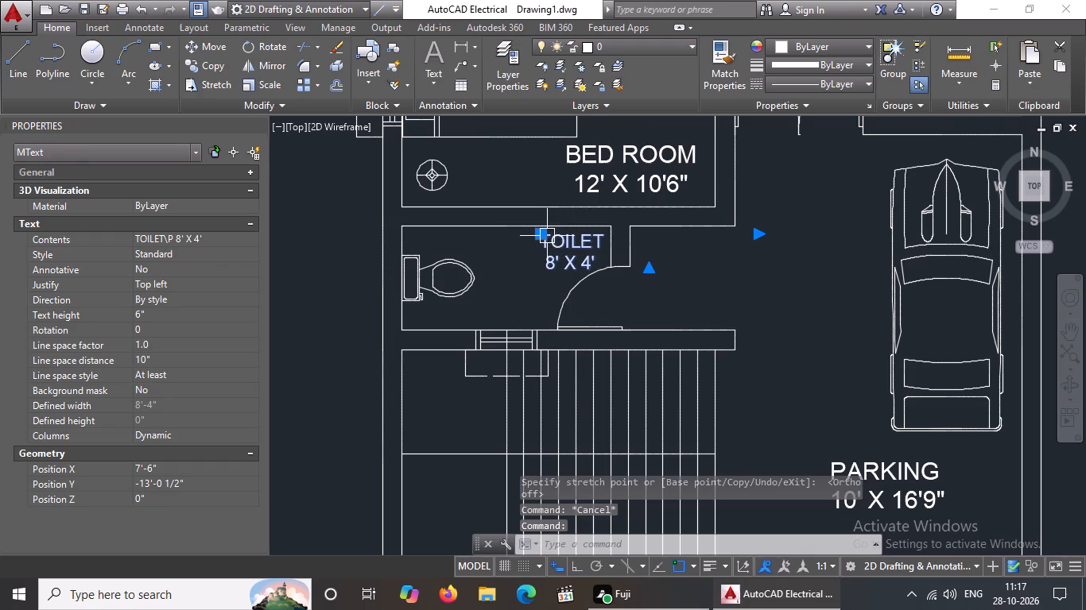
{"action": "scroll", "coordinate": [560, 265], "scroll_direction": "down", "scroll_amount": 2}
{"action": "key", "text": "Escape"}
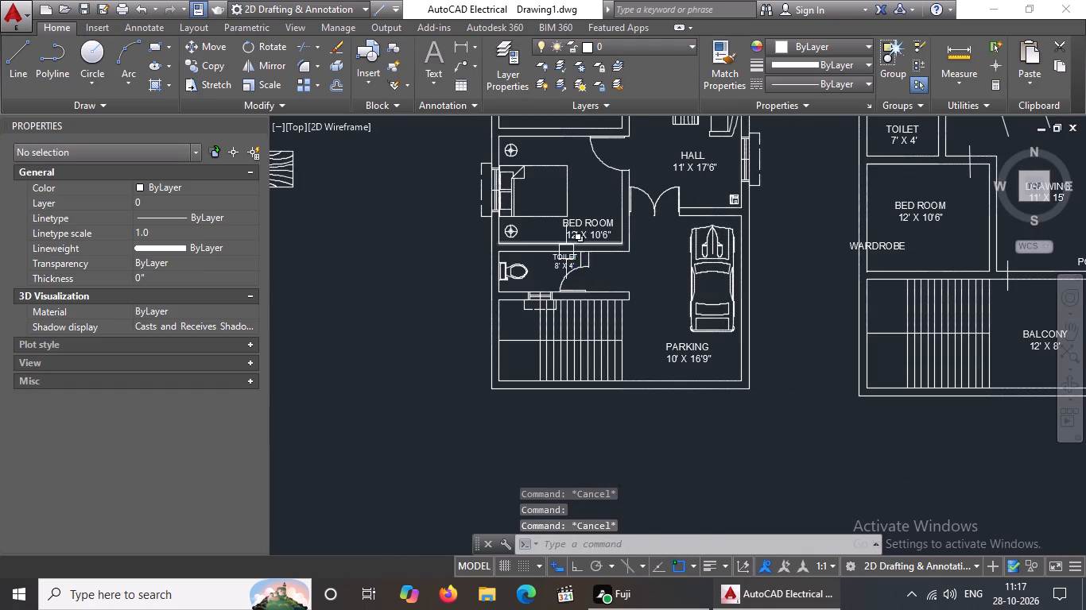
{"action": "scroll", "coordinate": [566, 252], "scroll_direction": "up", "scroll_amount": 3}
{"action": "left_click", "coordinate": [545, 268]}
{"action": "left_click", "coordinate": [535, 253]}
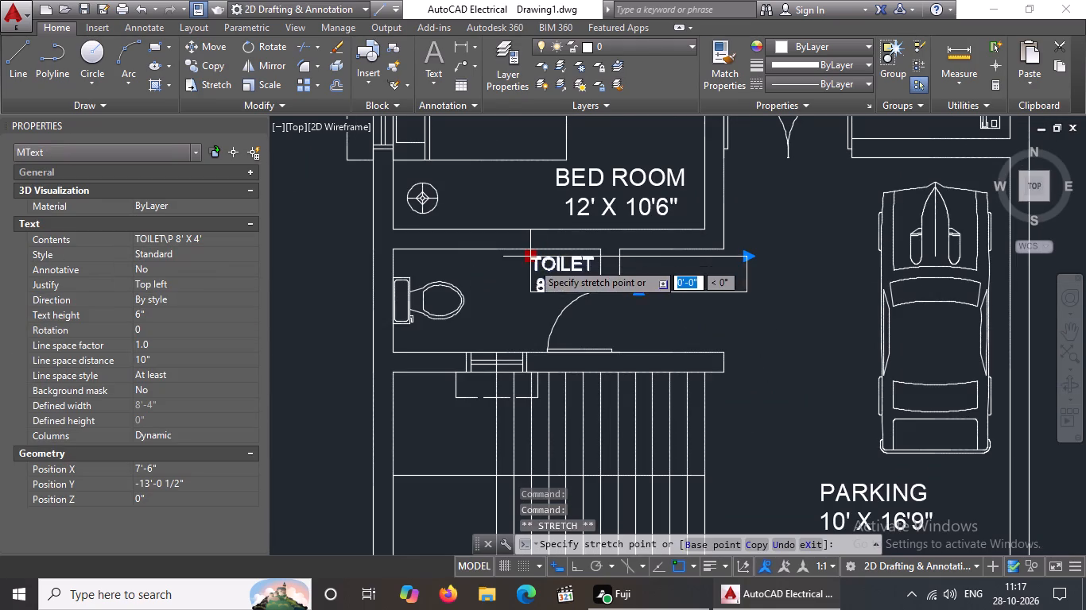
{"action": "left_click", "coordinate": [485, 278]}
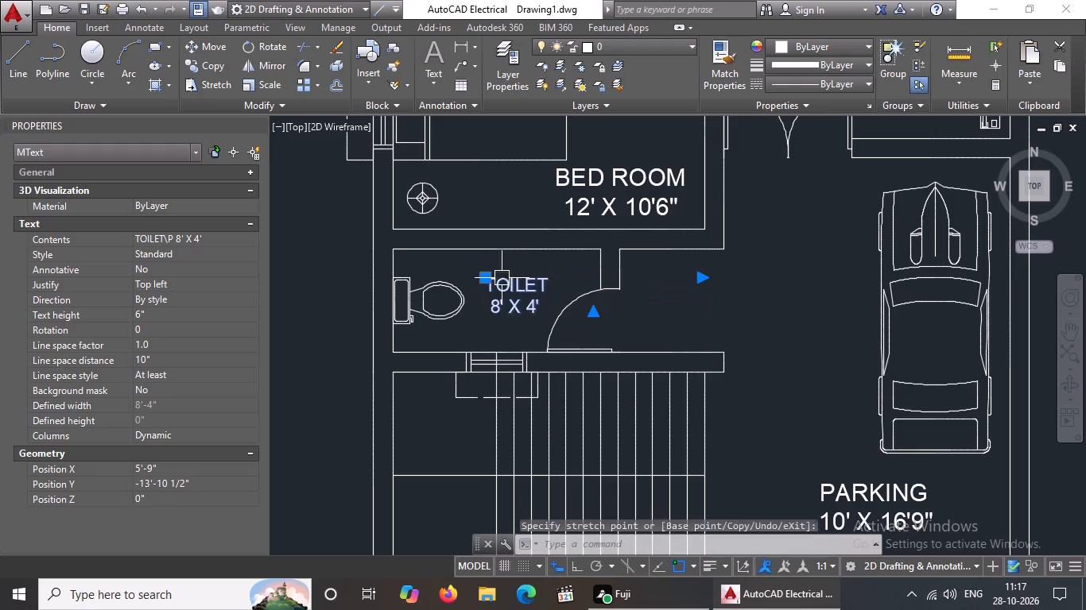
{"action": "scroll", "coordinate": [514, 278], "scroll_direction": "down", "scroll_amount": 2}
{"action": "key", "text": "Escape"}
Copy the wash area's bathroom faucet to the inner north wall of the 8' X 4' toilet, just north of the toilet fixture.
{"action": "scroll", "coordinate": [558, 288], "scroll_direction": "down", "scroll_amount": 1}
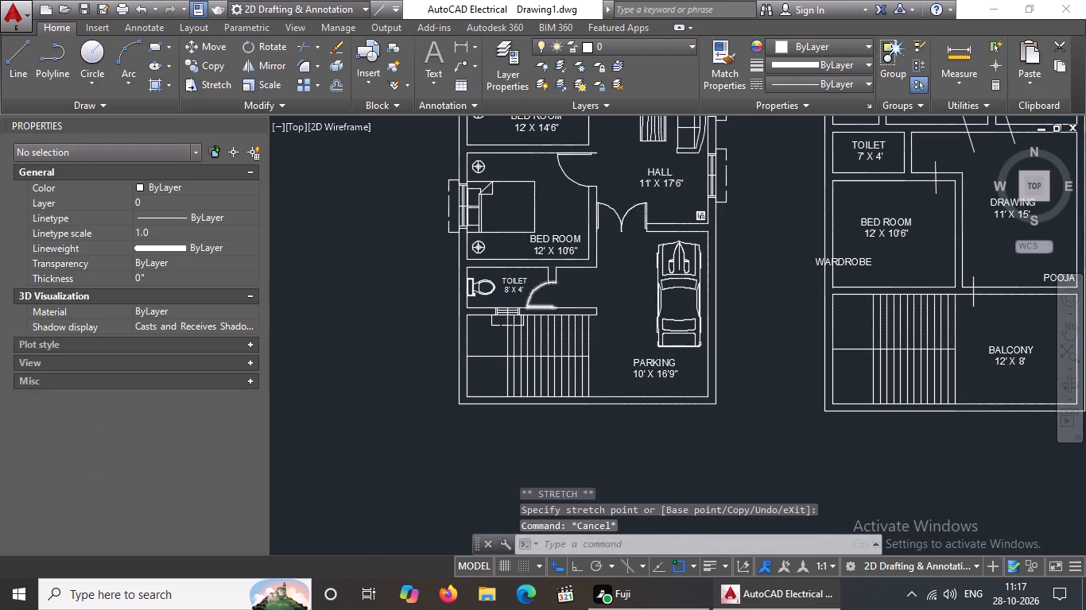
{"action": "middle_click_drag", "start_coordinate": [565, 267], "coordinate": [562, 379]}
{"action": "scroll", "coordinate": [612, 221], "scroll_direction": "up", "scroll_amount": 1}
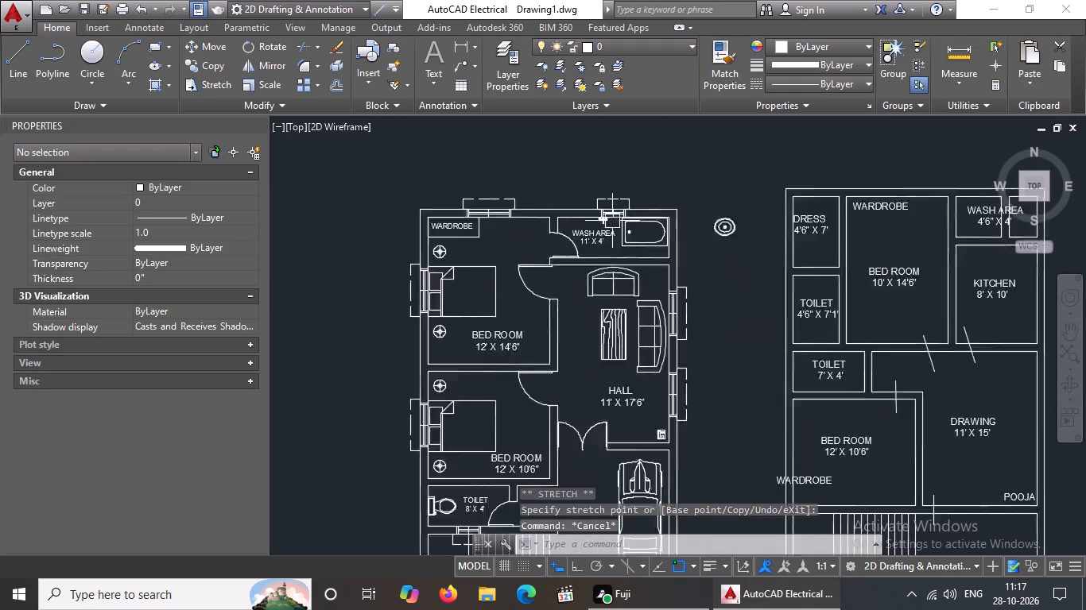
{"action": "scroll", "coordinate": [612, 221], "scroll_direction": "up", "scroll_amount": 4}
{"action": "left_click", "coordinate": [545, 222]}
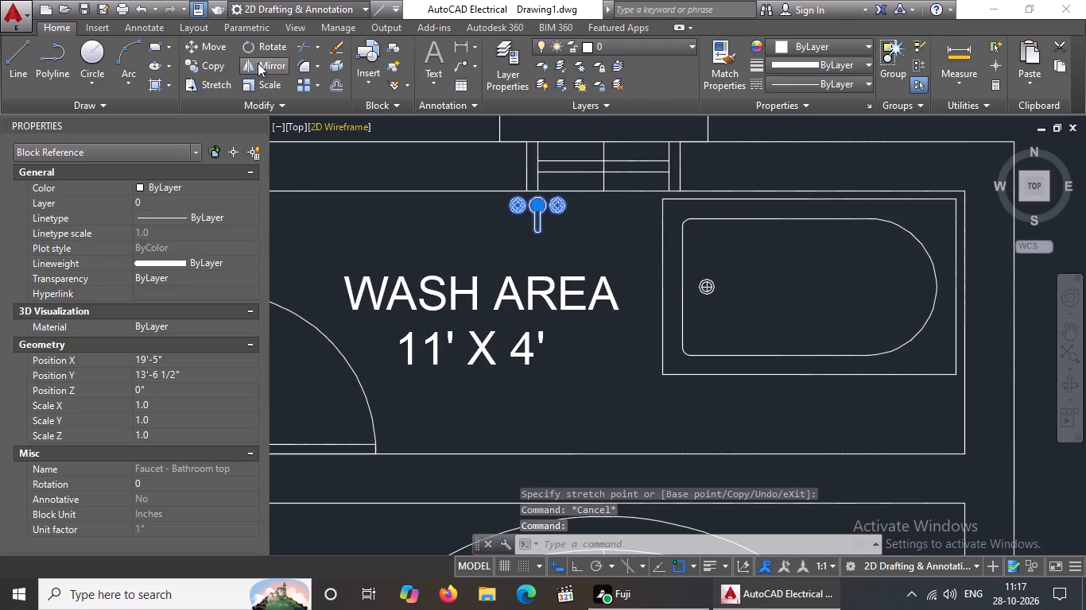
{"action": "left_click", "coordinate": [216, 64]}
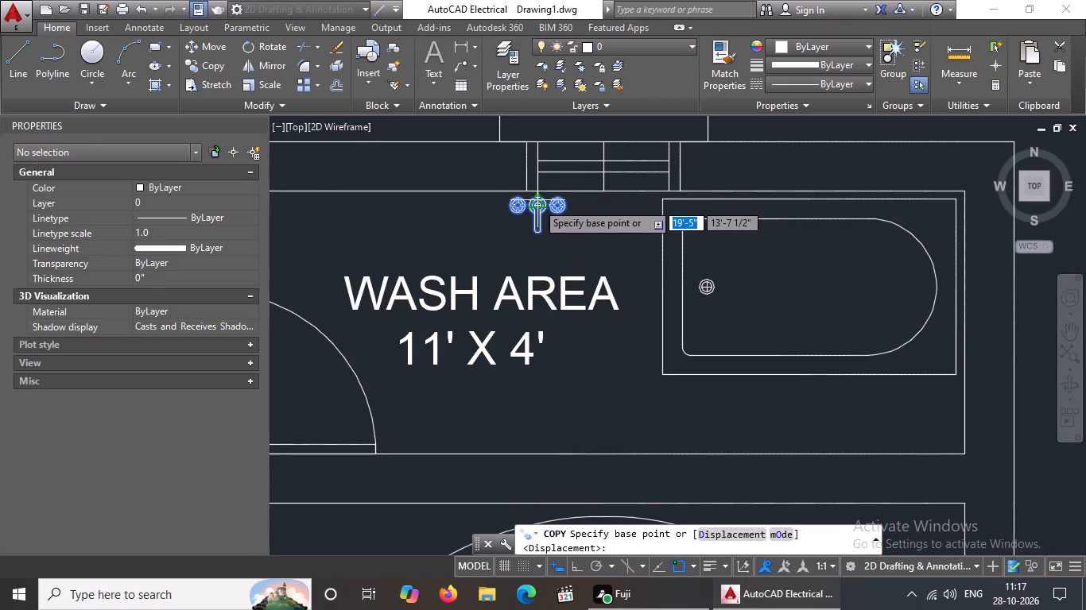
{"action": "left_click", "coordinate": [537, 203]}
{"action": "scroll", "coordinate": [512, 236], "scroll_direction": "down", "scroll_amount": 4}
{"action": "scroll", "coordinate": [358, 506], "scroll_direction": "up", "scroll_amount": 4}
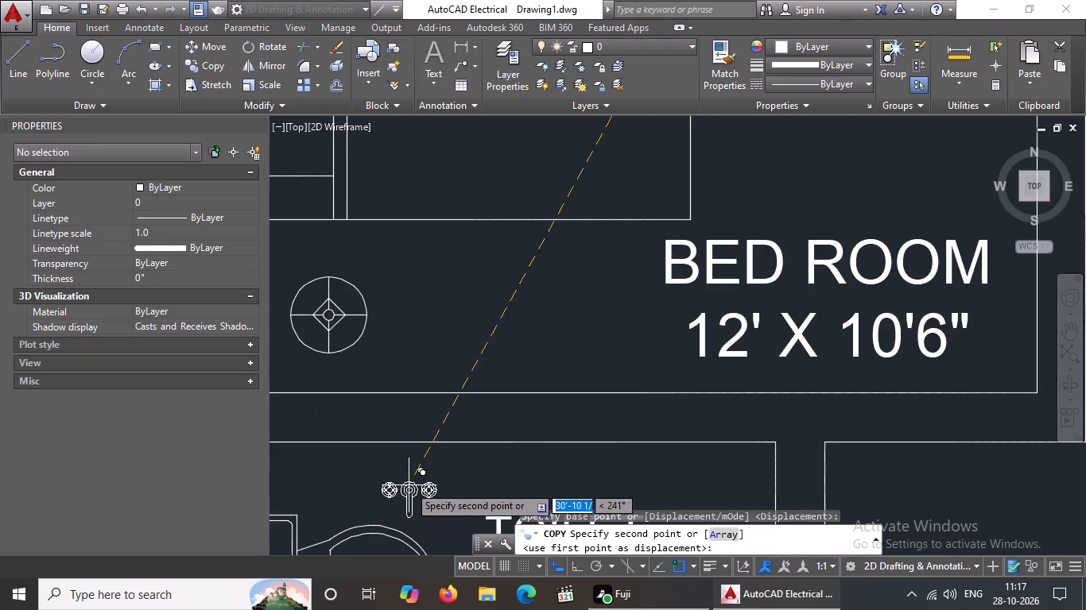
{"action": "scroll", "coordinate": [380, 457], "scroll_direction": "down", "scroll_amount": 3}
{"action": "scroll", "coordinate": [375, 457], "scroll_direction": "up", "scroll_amount": 2}
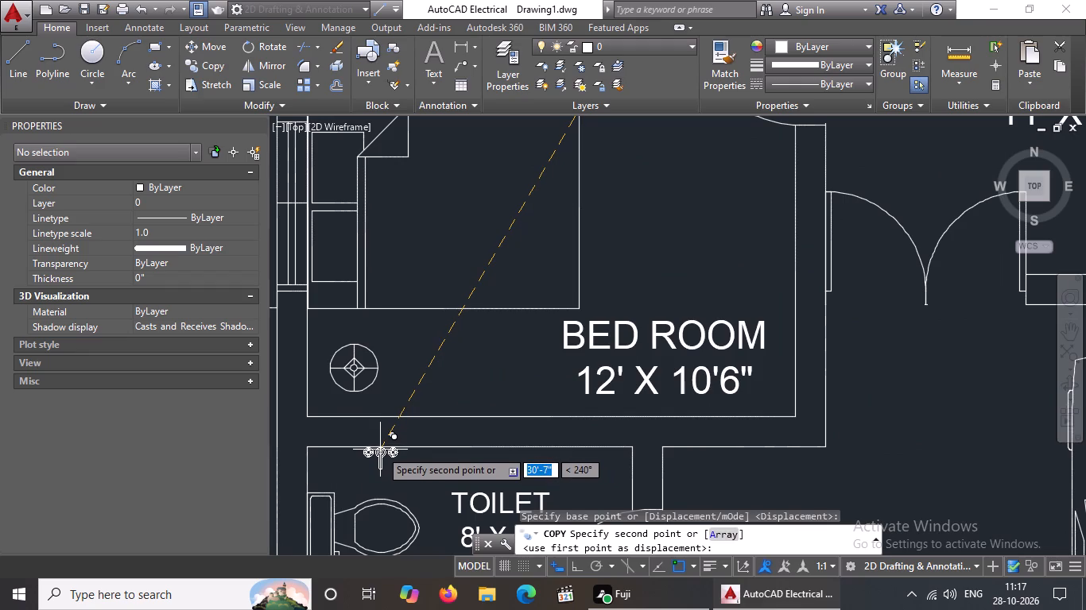
{"action": "left_click", "coordinate": [380, 449]}
{"action": "scroll", "coordinate": [430, 450], "scroll_direction": "down", "scroll_amount": 2}
{"action": "key", "text": "Escape"}
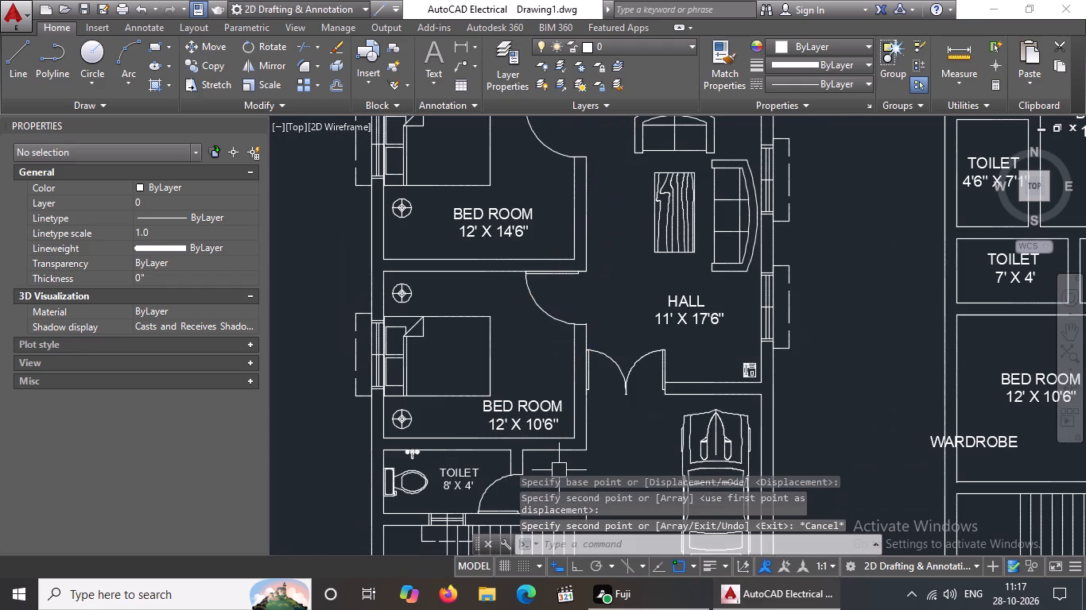
Erase the leftover square woodgrain table and the small spare block lying west of the furnished plan.
{"action": "scroll", "coordinate": [558, 472], "scroll_direction": "down", "scroll_amount": 3}
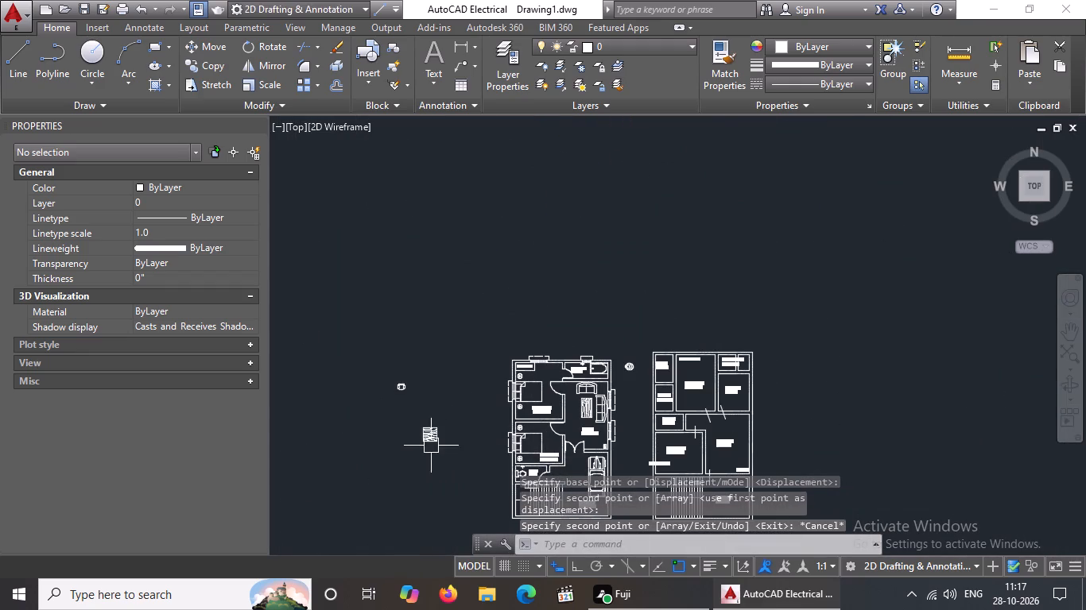
{"action": "left_click", "coordinate": [438, 437]}
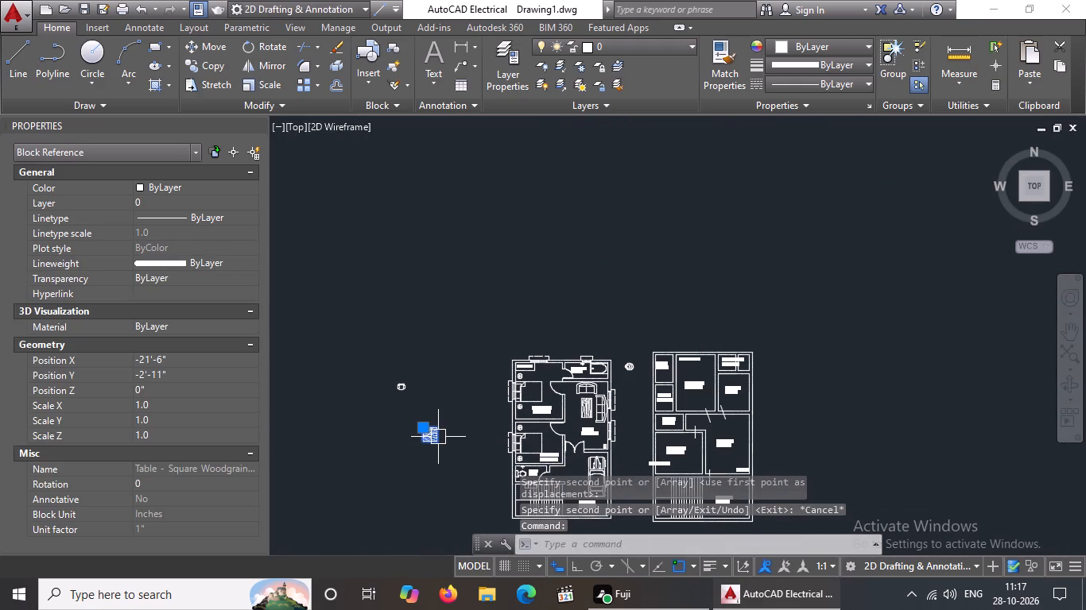
{"action": "key", "text": "Delete"}
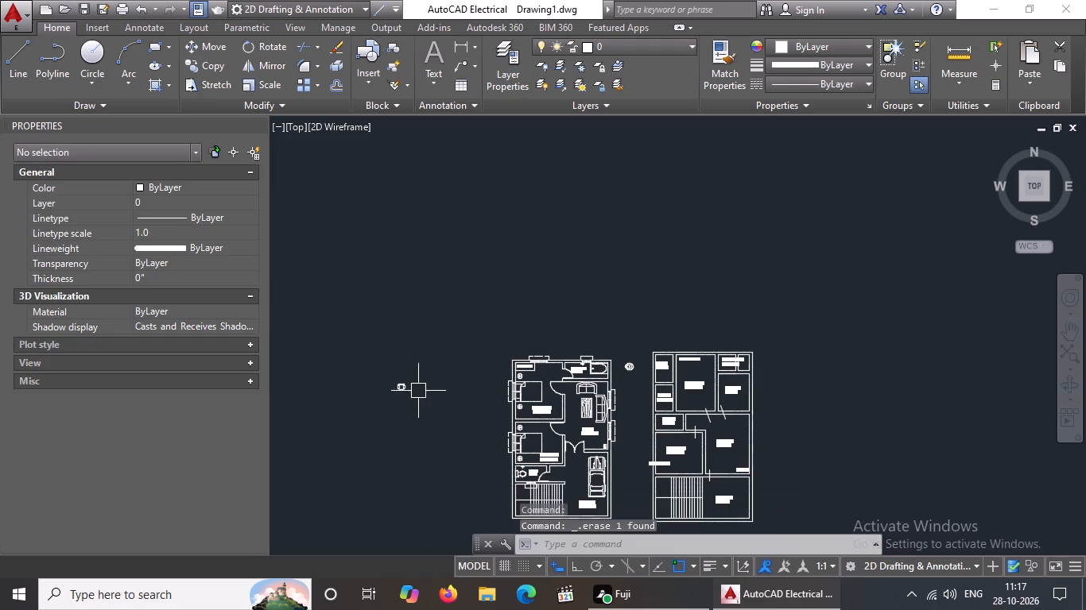
{"action": "left_click", "coordinate": [401, 383]}
{"action": "key", "text": "Delete"}
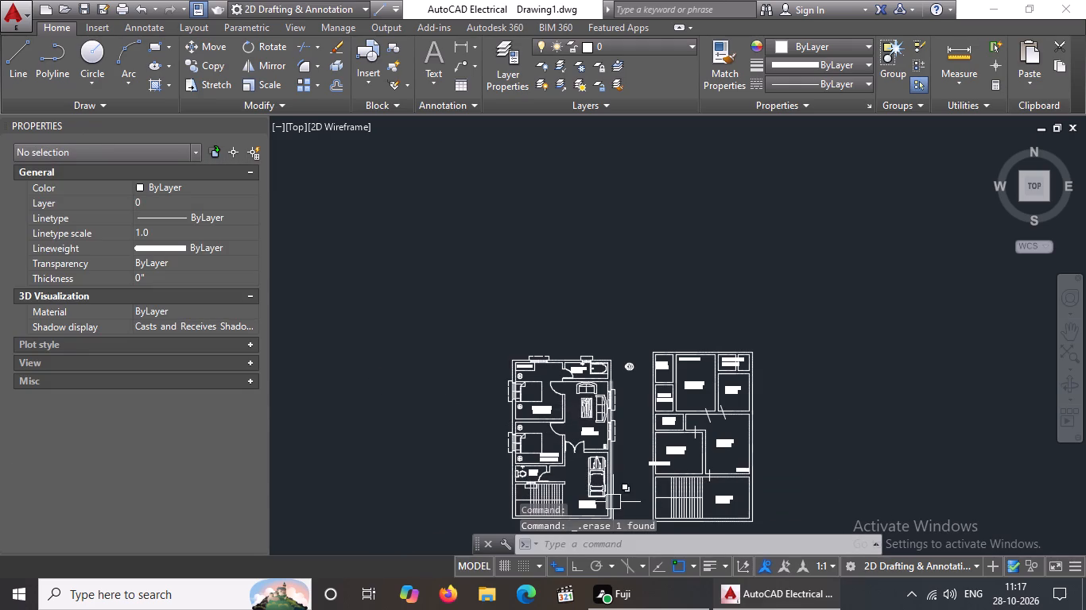
With Ortho on, draw a vertical line from the lower east corner of the toilet's south wall down past the south outer wall line.
{"action": "scroll", "coordinate": [613, 508], "scroll_direction": "up", "scroll_amount": 3}
{"action": "scroll", "coordinate": [584, 428], "scroll_direction": "down", "scroll_amount": 2}
{"action": "scroll", "coordinate": [584, 512], "scroll_direction": "up", "scroll_amount": 2}
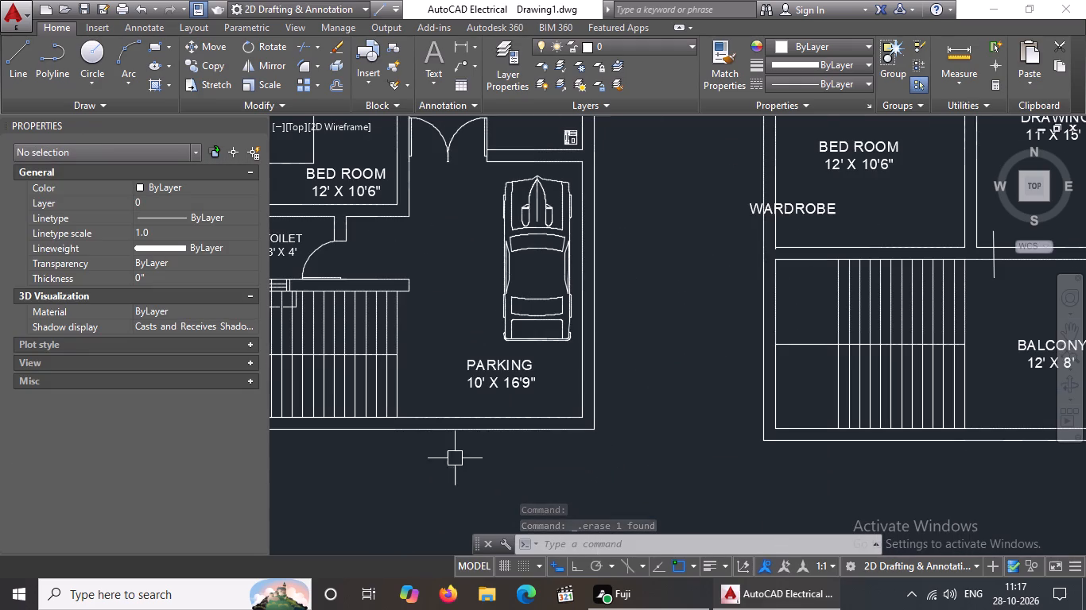
{"action": "scroll", "coordinate": [403, 418], "scroll_direction": "up", "scroll_amount": 2}
{"action": "scroll", "coordinate": [449, 404], "scroll_direction": "down", "scroll_amount": 2}
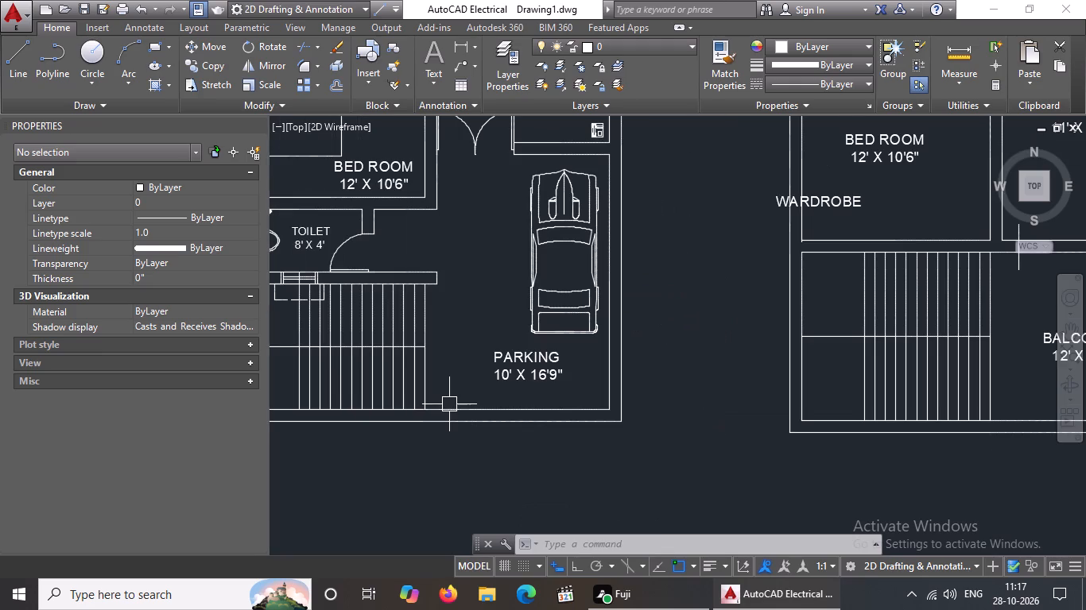
{"action": "key", "text": "Escape"}
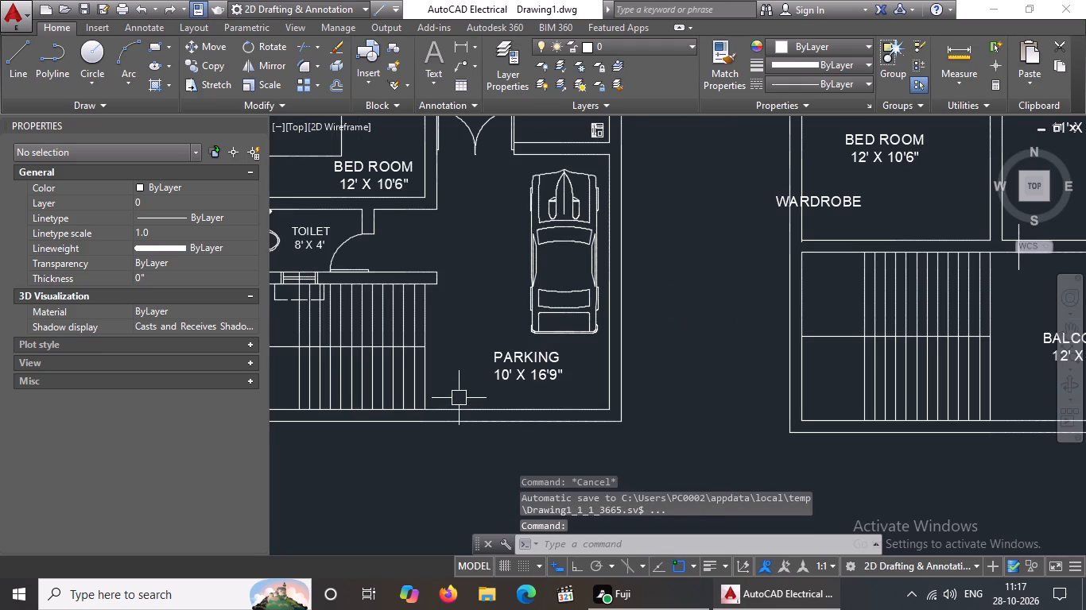
{"action": "left_click", "coordinate": [12, 65]}
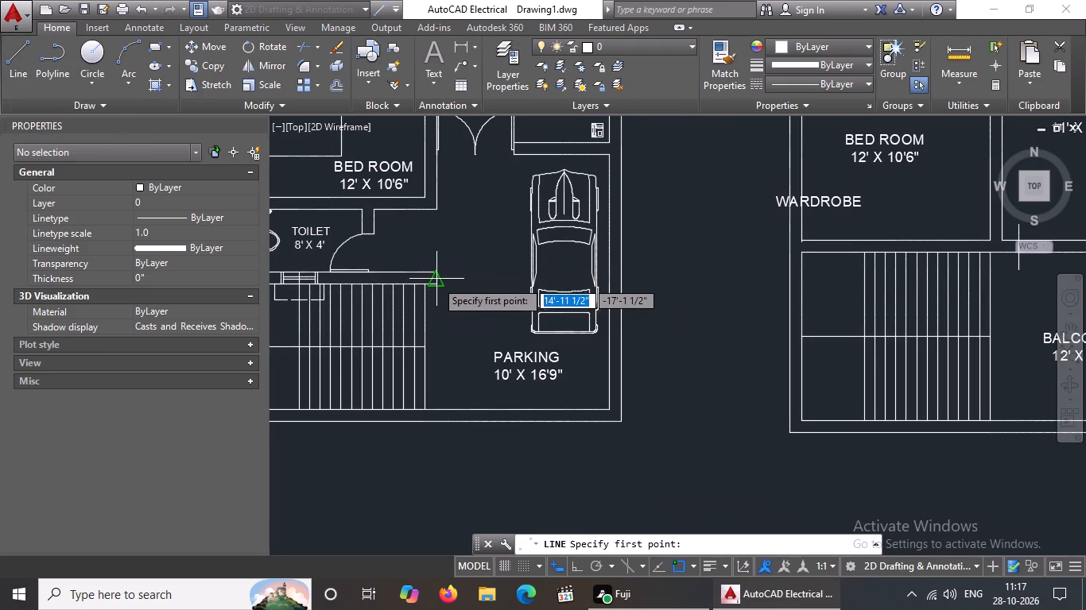
{"action": "left_click", "coordinate": [436, 284]}
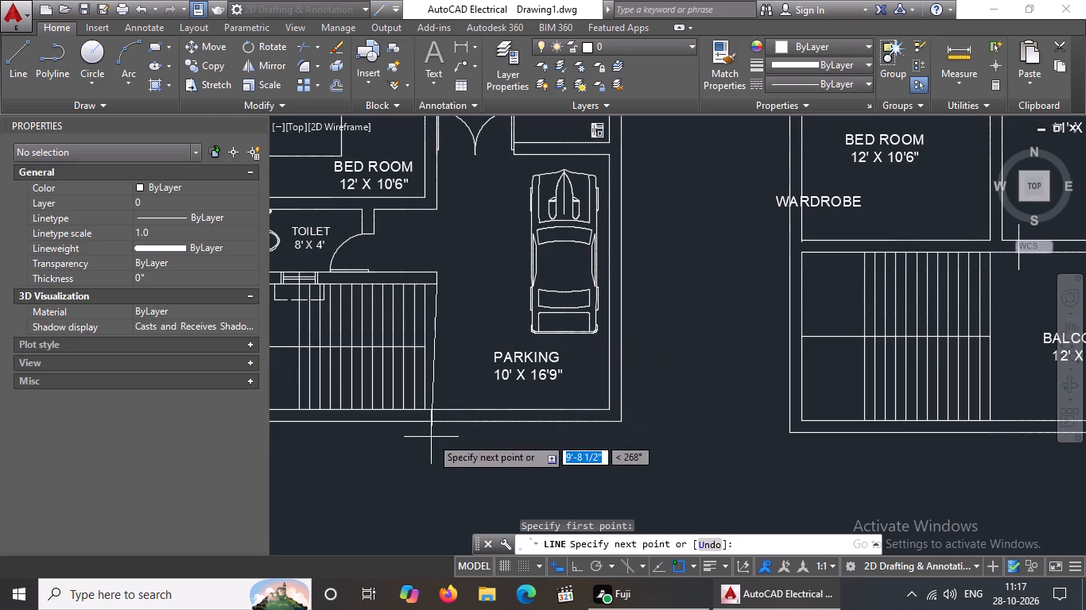
{"action": "left_click", "coordinate": [572, 563]}
{"action": "scroll", "coordinate": [446, 420], "scroll_direction": "up", "scroll_amount": 3}
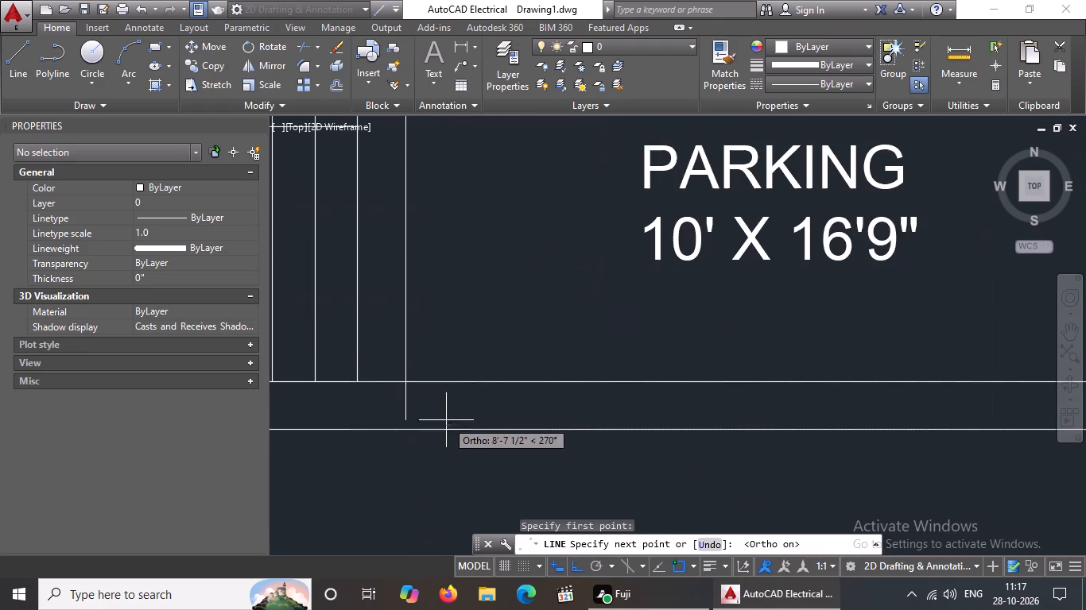
{"action": "left_click", "coordinate": [407, 454]}
{"action": "key", "text": "Escape"}
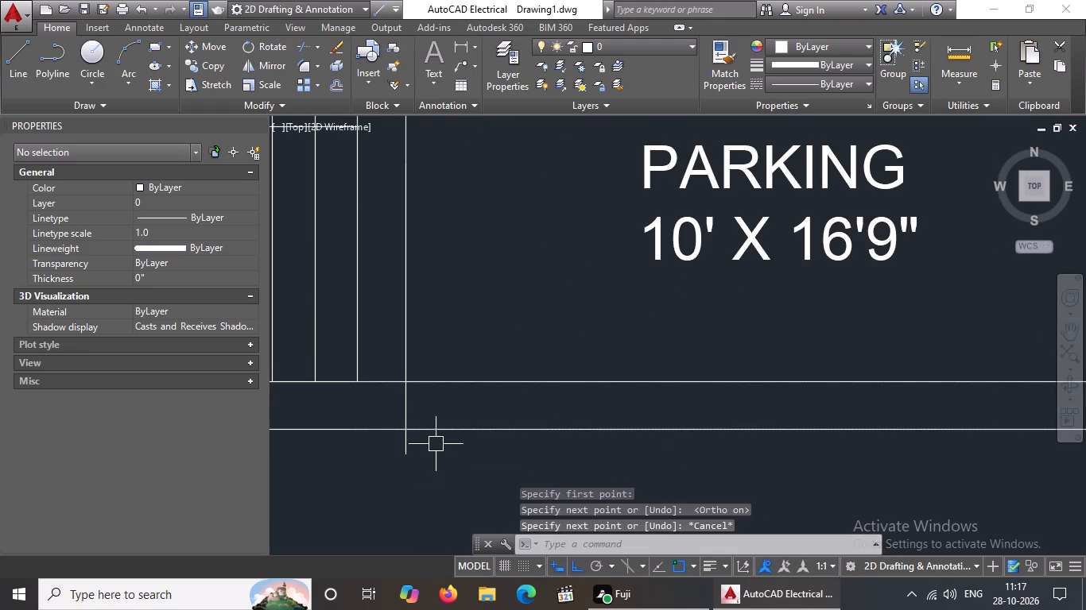
{"action": "scroll", "coordinate": [557, 443], "scroll_direction": "down", "scroll_amount": 3}
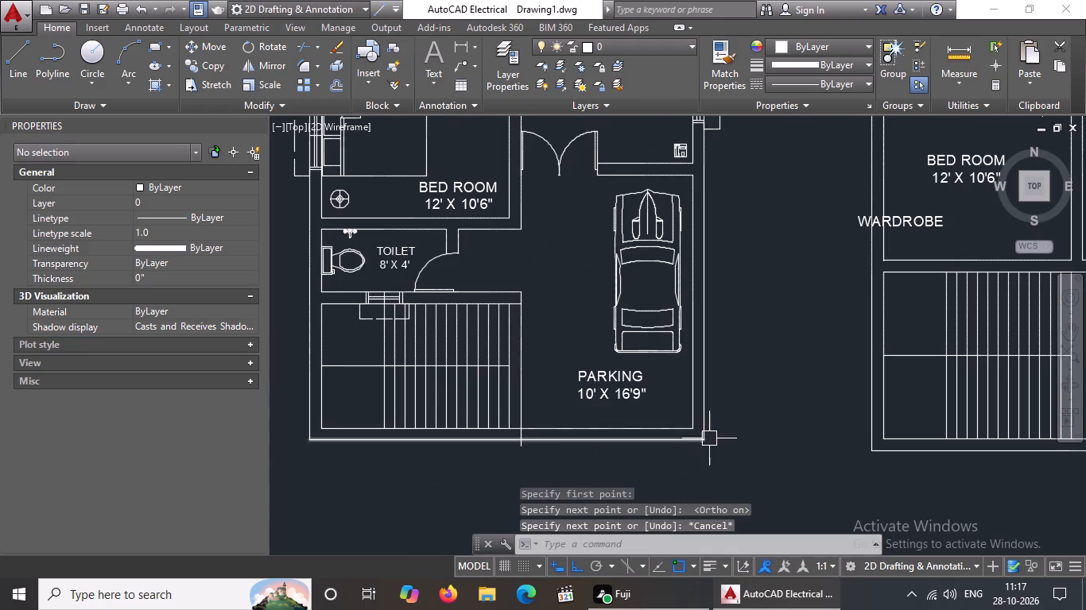
{"action": "key", "text": "Escape"}
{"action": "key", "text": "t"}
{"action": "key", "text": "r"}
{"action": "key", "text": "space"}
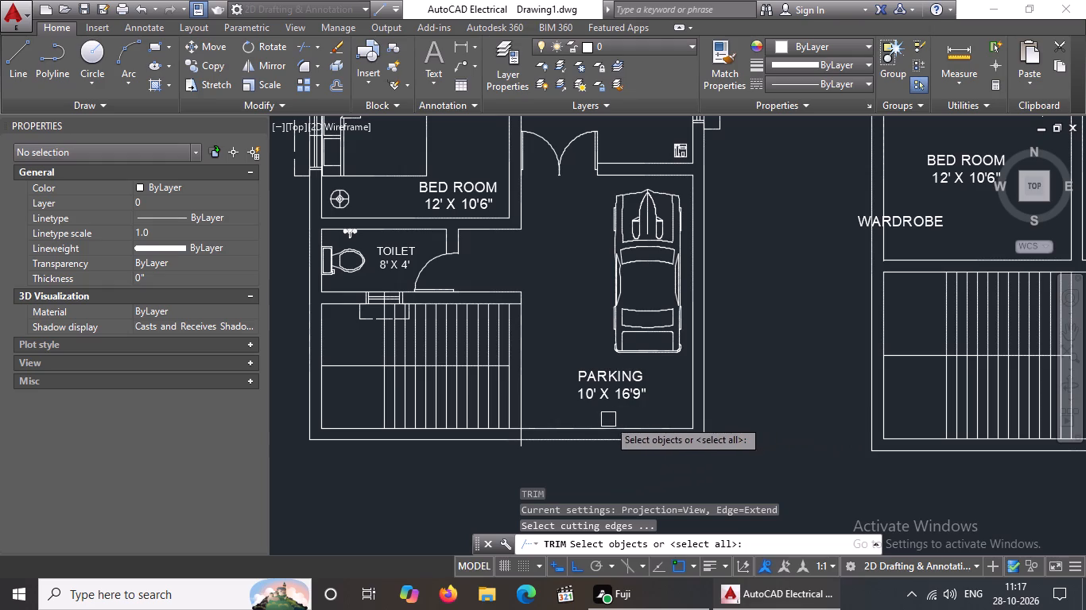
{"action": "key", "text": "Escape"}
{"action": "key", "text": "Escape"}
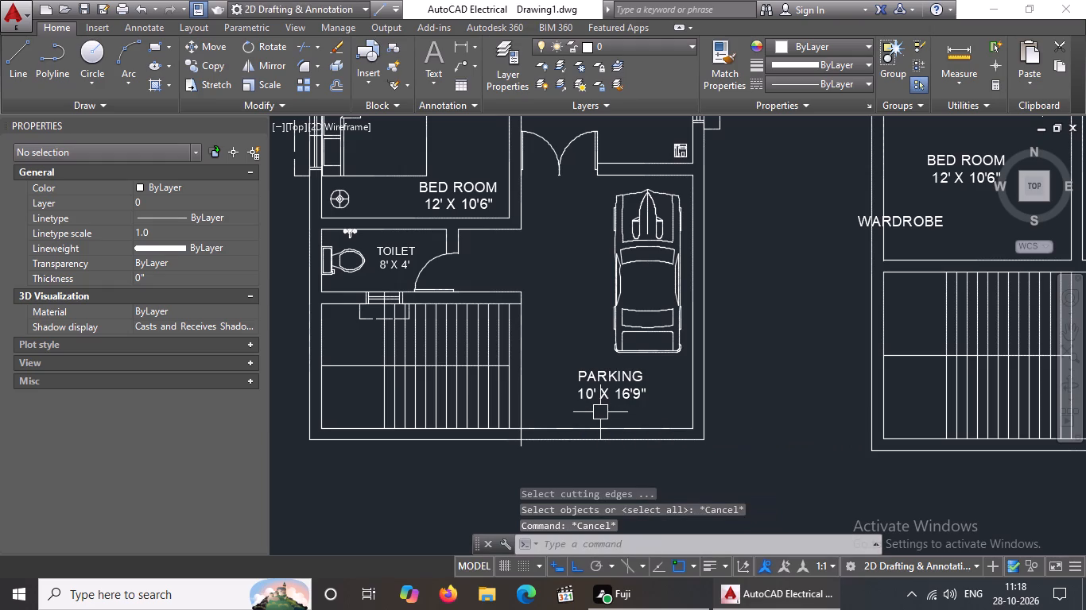
Trim the parking's south inner wall line beside the new vertical line and the short top end of its east inner wall line.
{"action": "type", "text": "TR"}
{"action": "key", "text": "Return"}
{"action": "key", "text": "Return"}
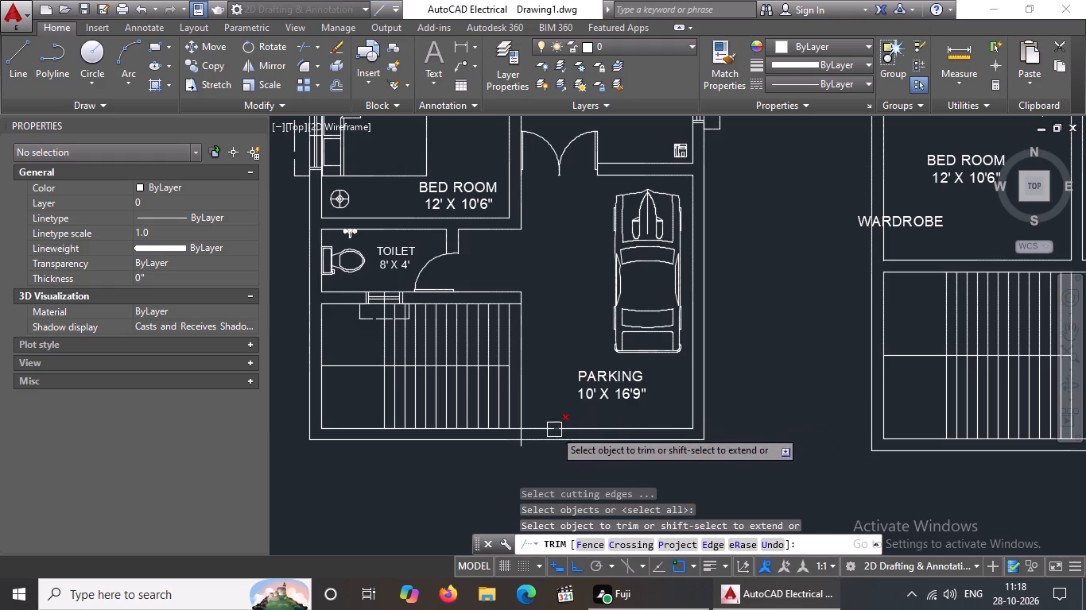
{"action": "left_click", "coordinate": [541, 426]}
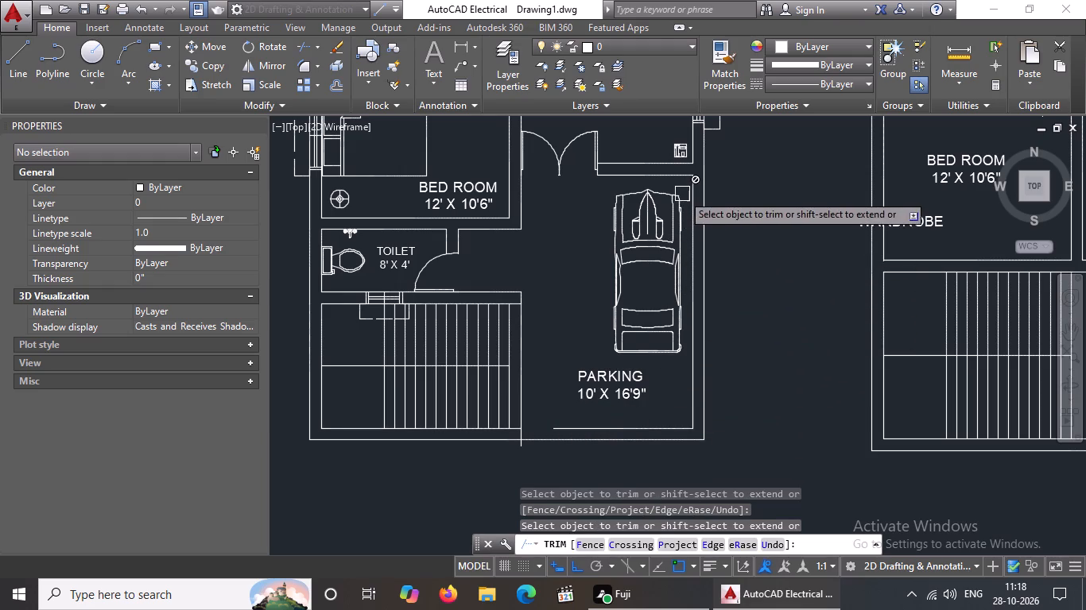
{"action": "scroll", "coordinate": [687, 191], "scroll_direction": "up", "scroll_amount": 2}
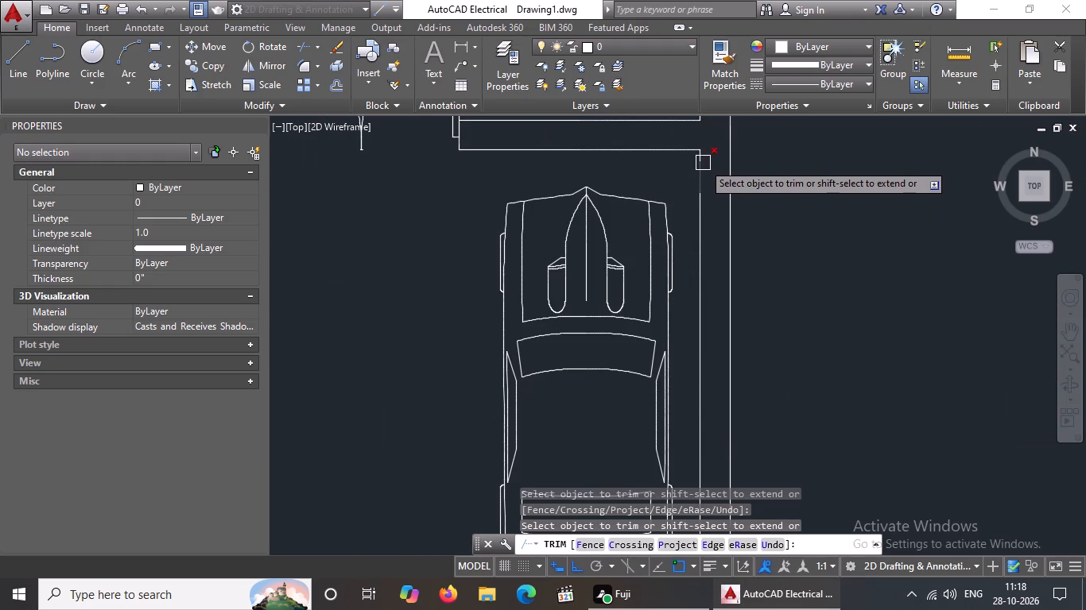
{"action": "left_click", "coordinate": [704, 159]}
{"action": "key", "text": "Escape"}
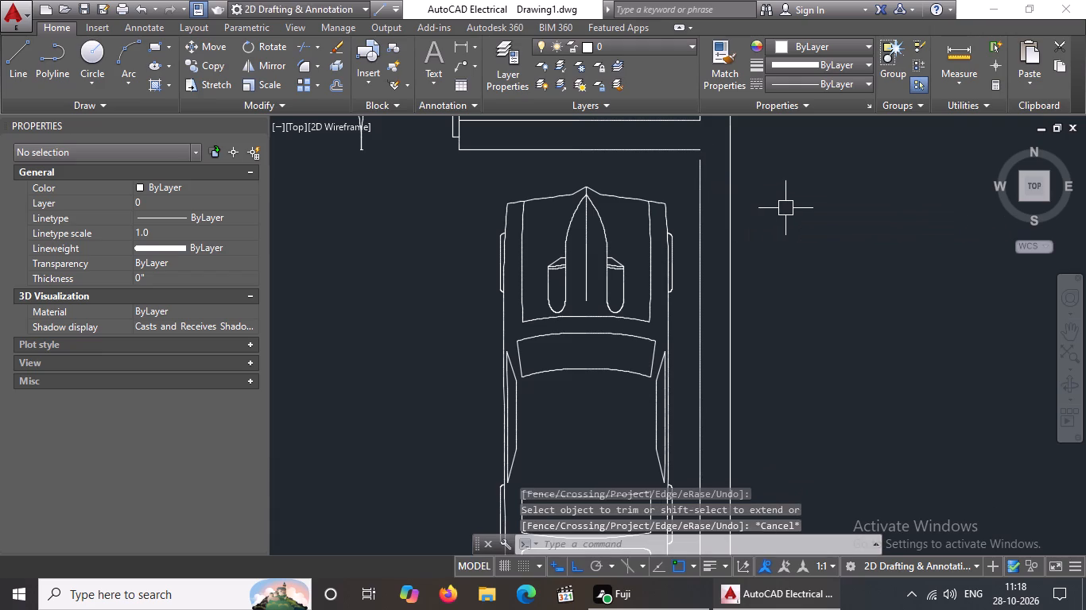
Extend the wall line along the parking's north edge east to the outer wall line.
{"action": "key", "text": "e"}
{"action": "type", "text": "X"}
{"action": "key", "text": "space"}
{"action": "key", "text": "space"}
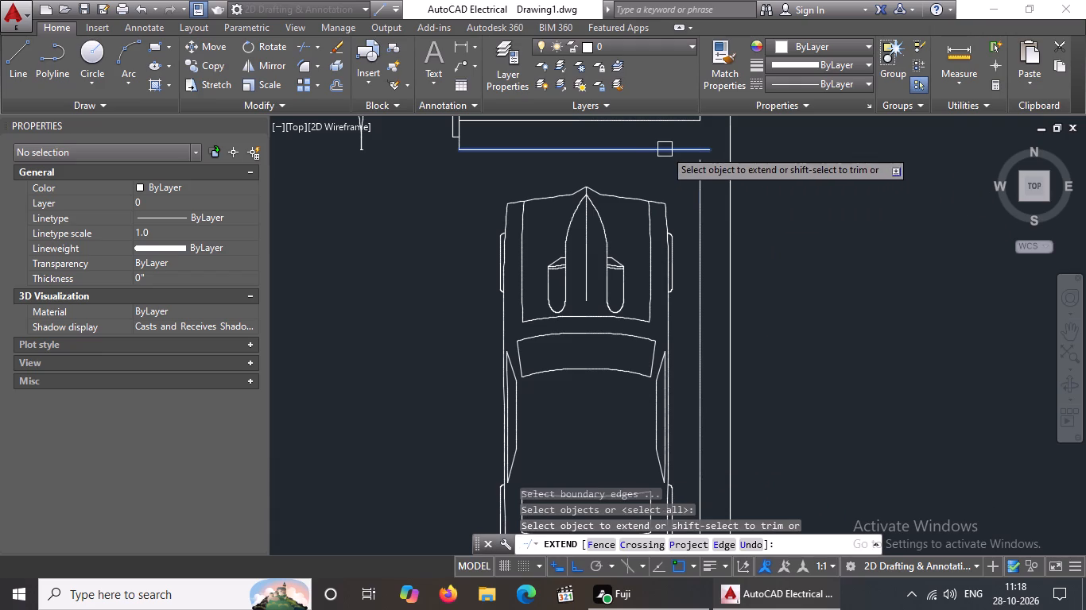
{"action": "left_click", "coordinate": [665, 148]}
{"action": "left_click", "coordinate": [690, 144]}
{"action": "left_click", "coordinate": [704, 149]}
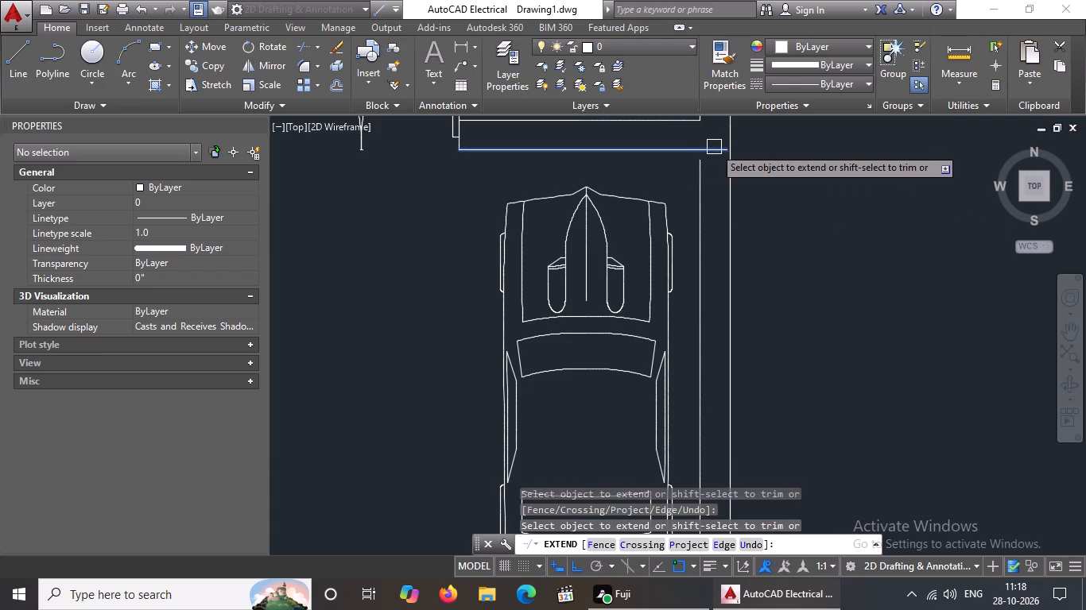
{"action": "left_click", "coordinate": [713, 147]}
{"action": "left_click", "coordinate": [718, 151]}
{"action": "key", "text": "Escape"}
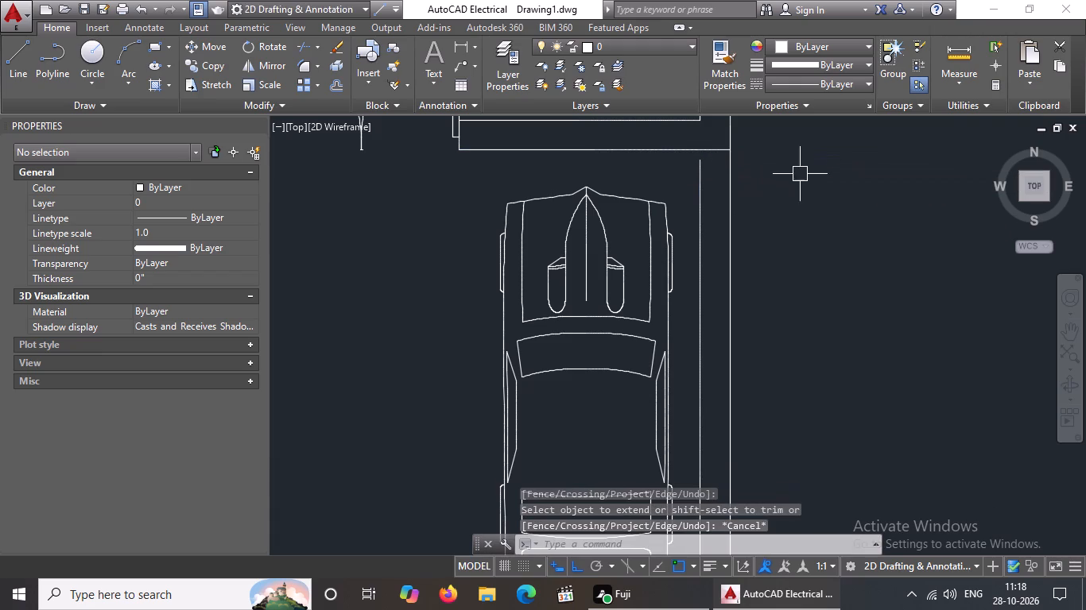
Erase the remaining inner wall lines along the parking's east and south sides.
{"action": "left_click", "coordinate": [694, 216]}
{"action": "key", "text": "Delete"}
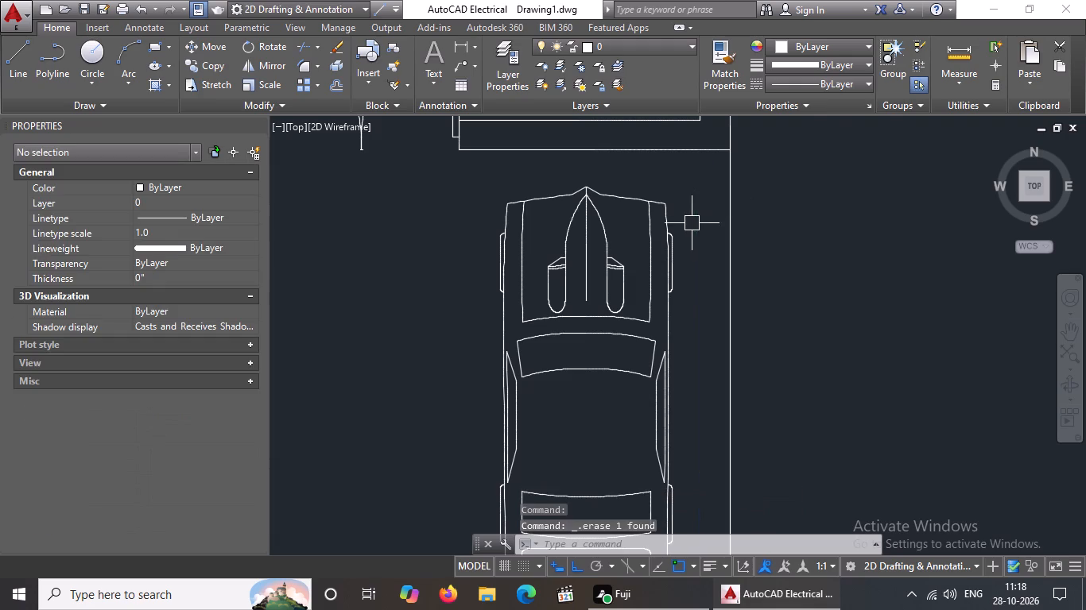
{"action": "scroll", "coordinate": [692, 224], "scroll_direction": "down", "scroll_amount": 6}
{"action": "scroll", "coordinate": [673, 271], "scroll_direction": "up", "scroll_amount": 6}
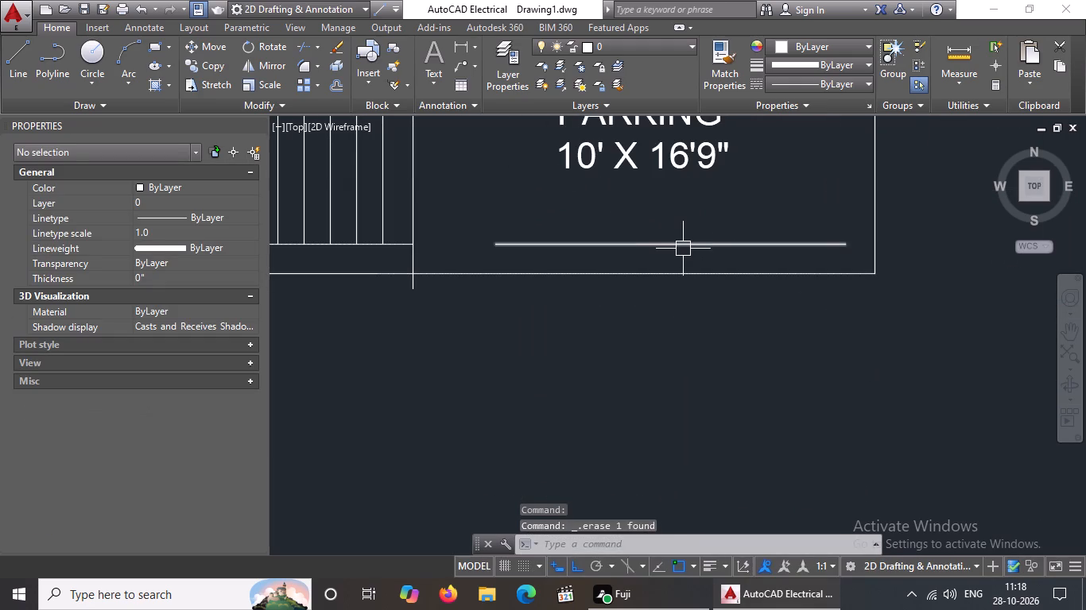
{"action": "left_click", "coordinate": [684, 249]}
{"action": "key", "text": "Delete"}
Trim the vertical line beside the stairs at both south wall lines and erase its upper part, keeping only the short wall end cap.
{"action": "scroll", "coordinate": [666, 262], "scroll_direction": "down", "scroll_amount": 2}
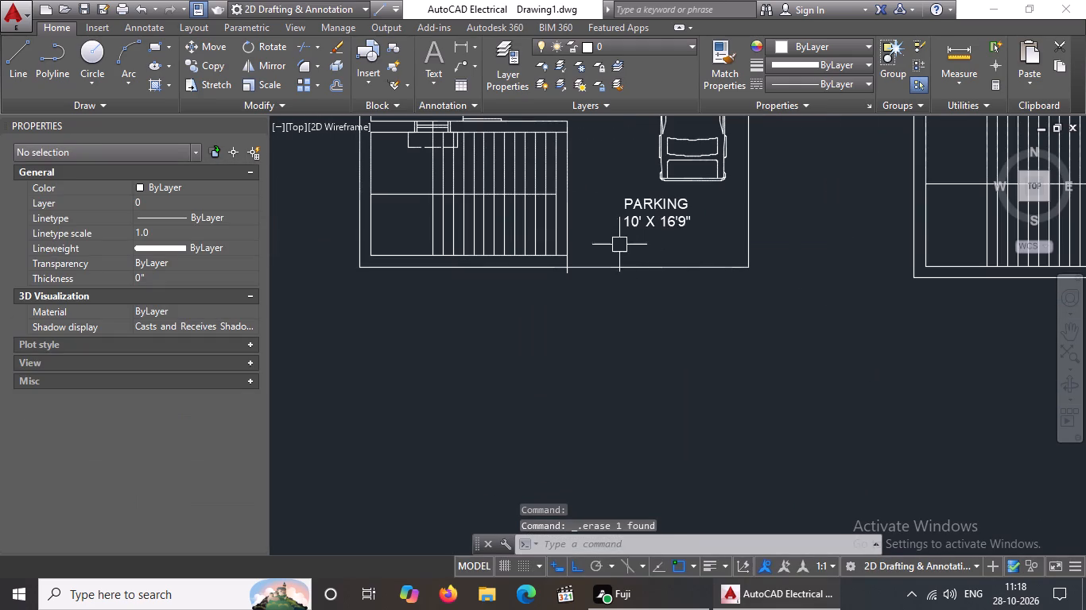
{"action": "scroll", "coordinate": [572, 228], "scroll_direction": "up", "scroll_amount": 2}
{"action": "scroll", "coordinate": [564, 232], "scroll_direction": "down", "scroll_amount": 2}
{"action": "key", "text": "Escape"}
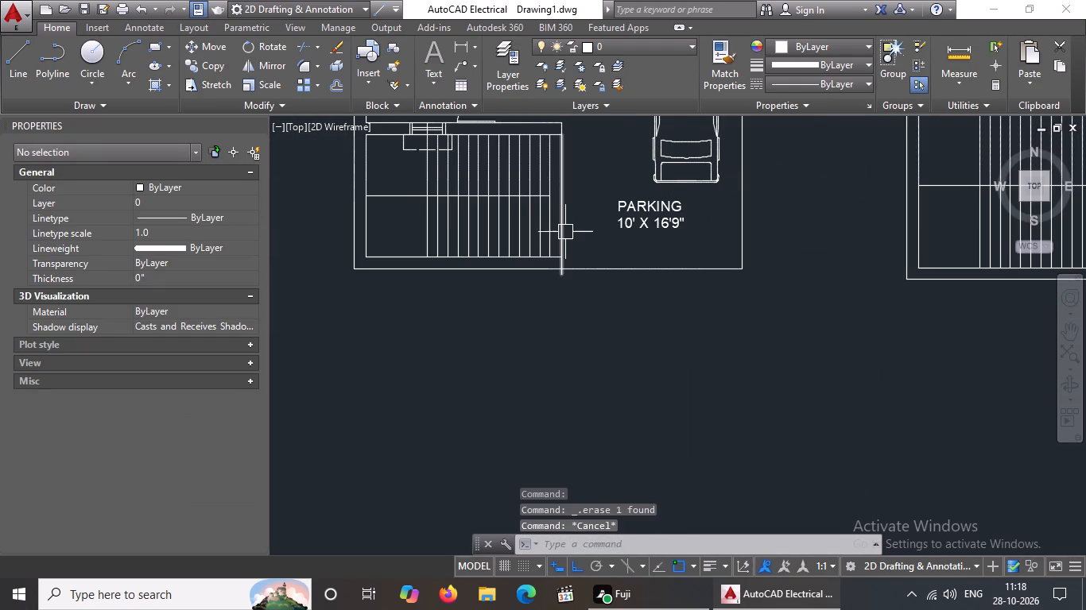
{"action": "type", "text": "TR"}
{"action": "key", "text": "Return"}
{"action": "key", "text": "Return"}
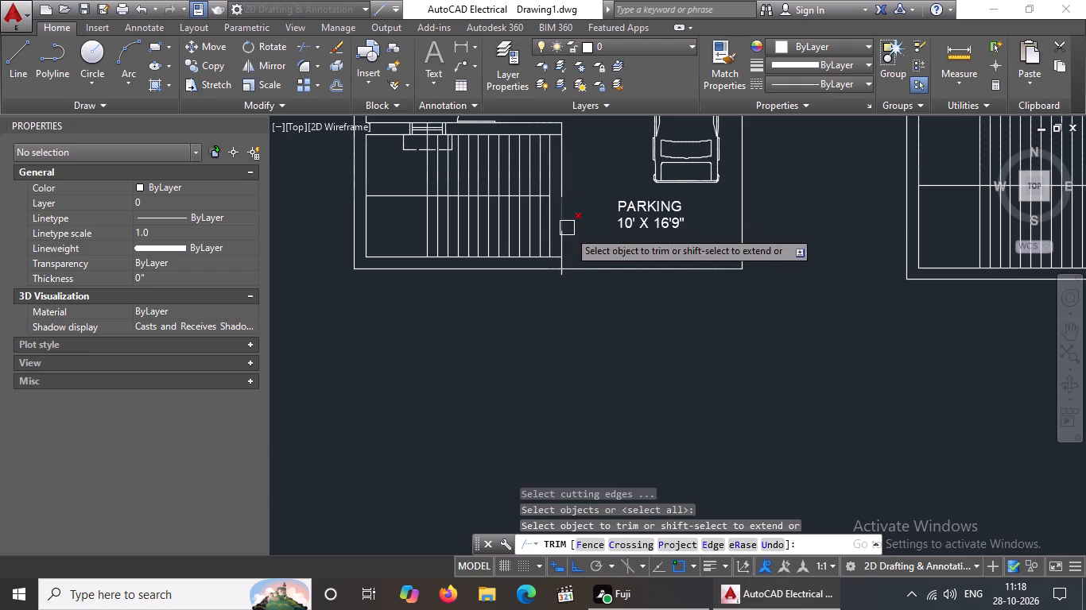
{"action": "scroll", "coordinate": [557, 265], "scroll_direction": "up", "scroll_amount": 2}
{"action": "left_click", "coordinate": [564, 291]}
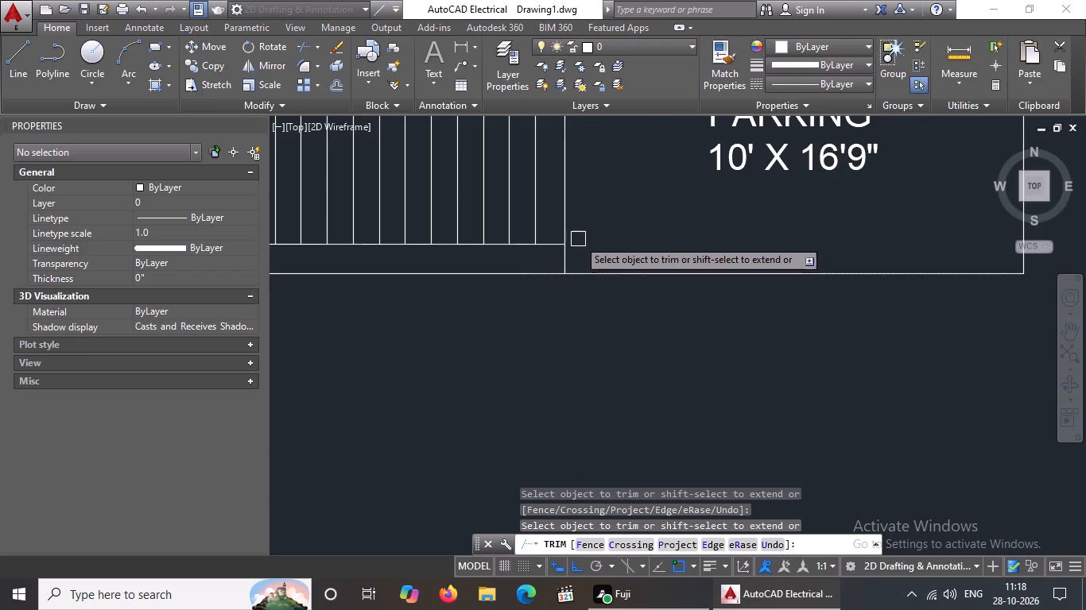
{"action": "left_click", "coordinate": [561, 232]}
{"action": "scroll", "coordinate": [588, 241], "scroll_direction": "down", "scroll_amount": 3}
{"action": "scroll", "coordinate": [603, 170], "scroll_direction": "up", "scroll_amount": 3}
{"action": "key", "text": "Escape"}
{"action": "left_click", "coordinate": [519, 202]}
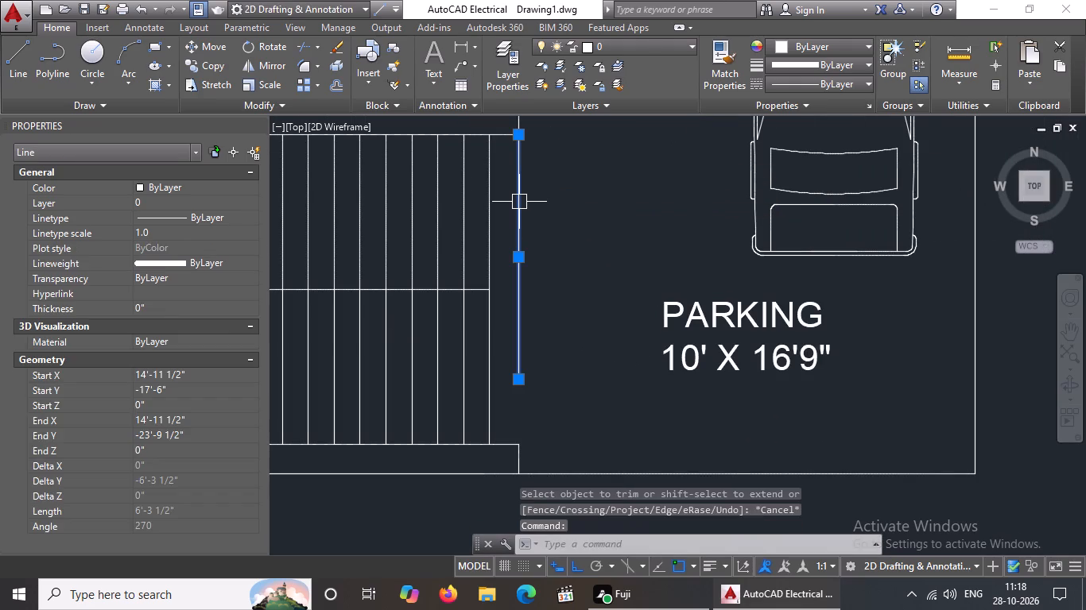
{"action": "key", "text": "Delete"}
{"action": "scroll", "coordinate": [516, 210], "scroll_direction": "down", "scroll_amount": 3}
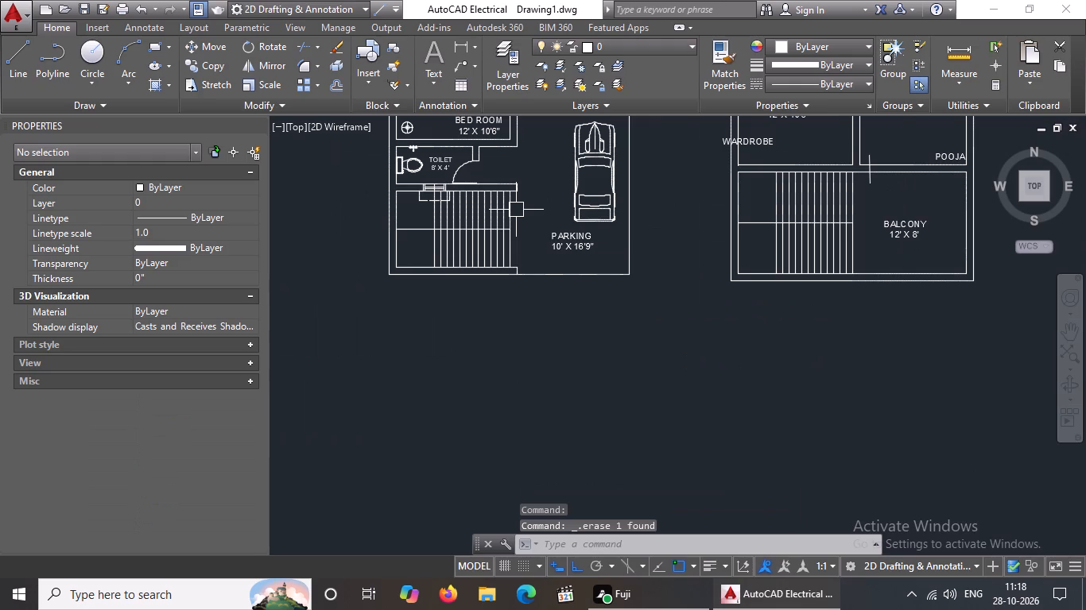
Move the PARKING 10' X 16'9" label slightly south, straight down to Y -22'-6".
{"action": "left_click", "coordinate": [564, 241]}
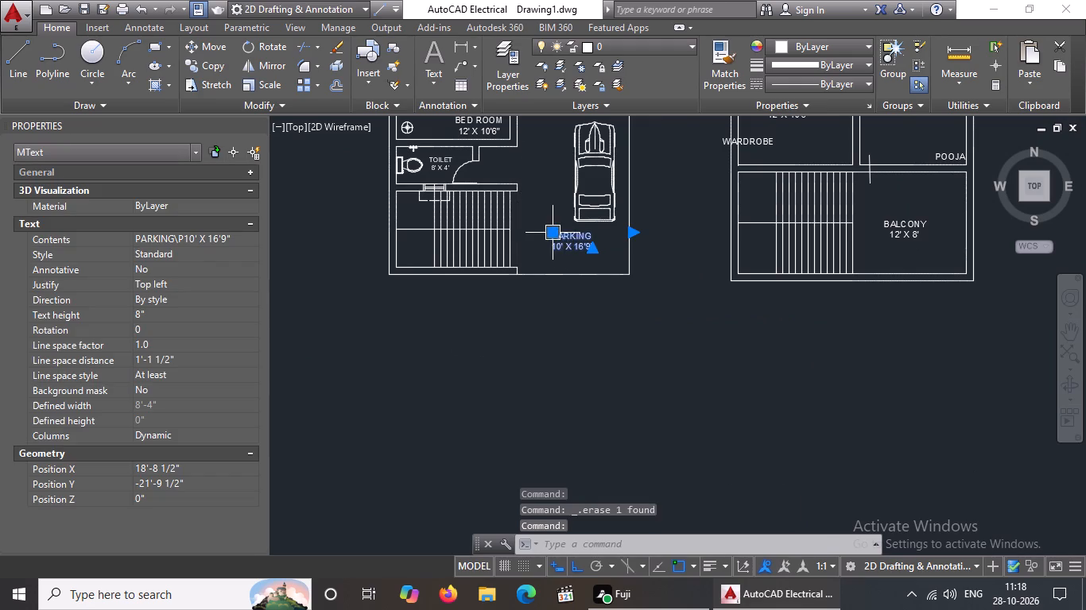
{"action": "left_click", "coordinate": [553, 231]}
{"action": "left_click", "coordinate": [551, 239]}
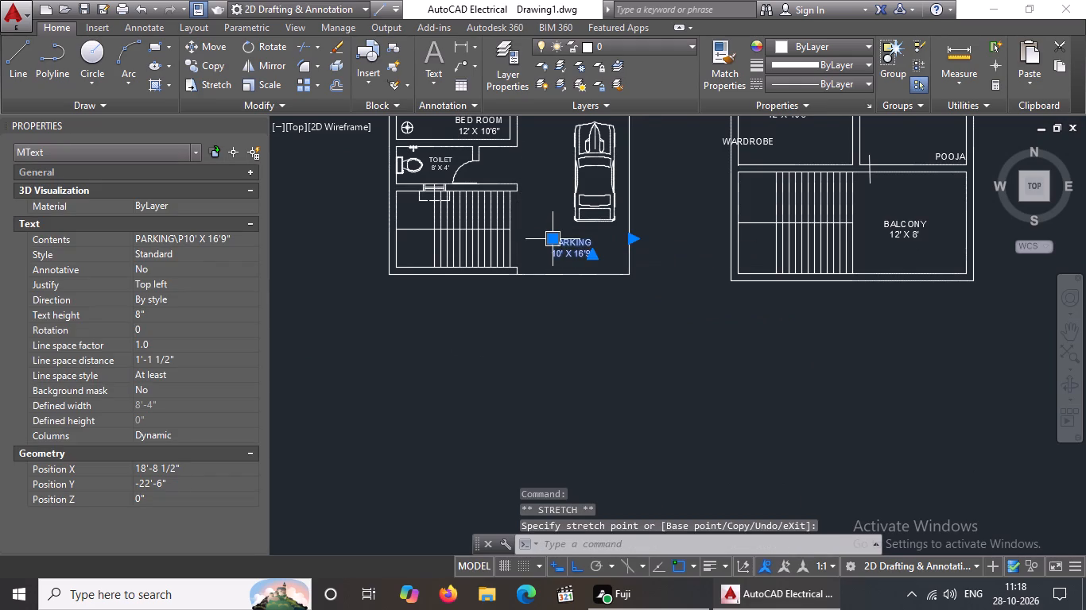
{"action": "scroll", "coordinate": [557, 237], "scroll_direction": "down", "scroll_amount": 2}
{"action": "key", "text": "Escape"}
Look over the furnished plan and the neighbouring unfurnished plan, including its stairs, bedrooms and WARDROBE label.
{"action": "middle_click_drag", "start_coordinate": [598, 219], "coordinate": [584, 271]}
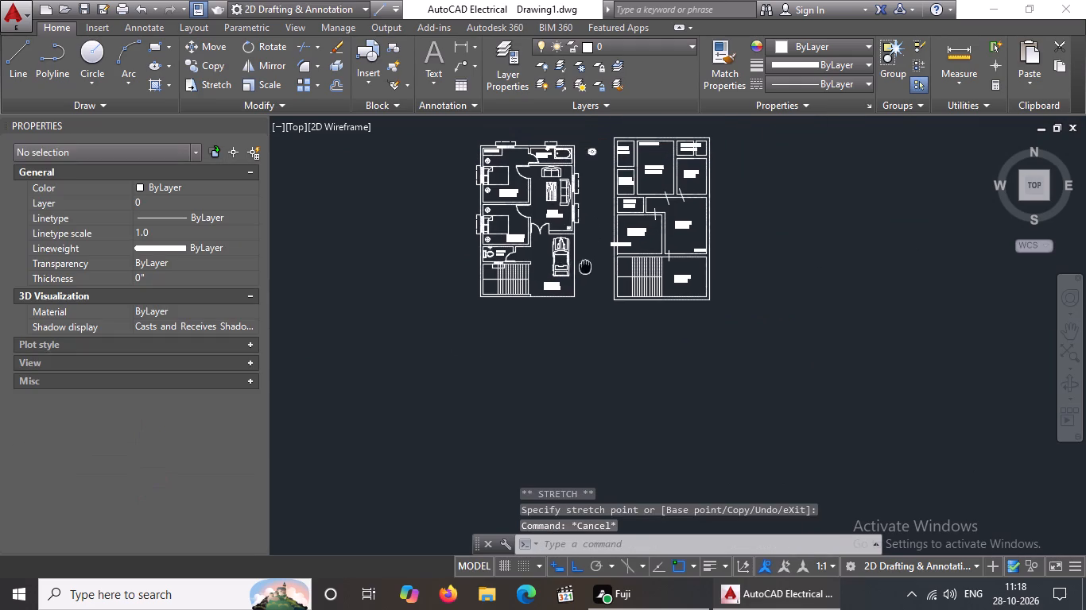
{"action": "middle_click_drag", "start_coordinate": [584, 271], "coordinate": [572, 315]}
{"action": "scroll", "coordinate": [551, 334], "scroll_direction": "up", "scroll_amount": 2}
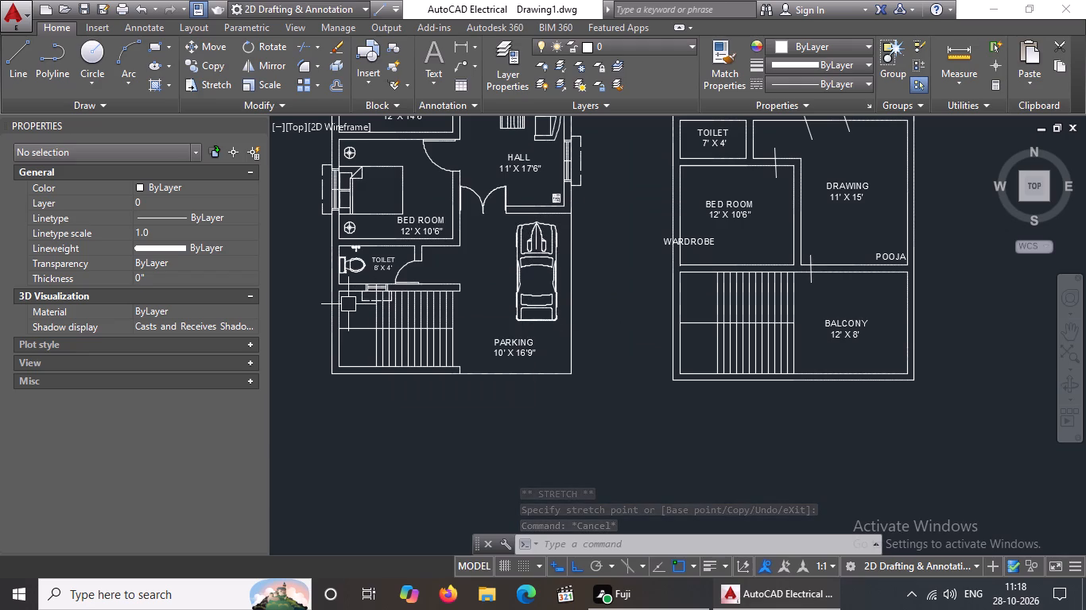
{"action": "scroll", "coordinate": [370, 260], "scroll_direction": "down", "scroll_amount": 2}
{"action": "scroll", "coordinate": [405, 162], "scroll_direction": "up", "scroll_amount": 1}
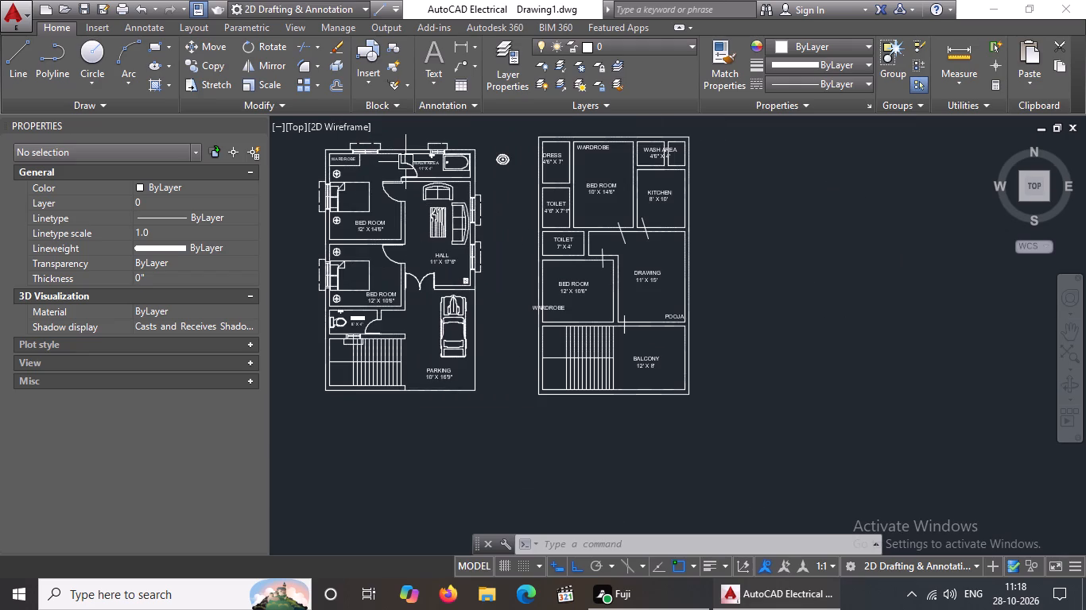
{"action": "scroll", "coordinate": [565, 363], "scroll_direction": "up", "scroll_amount": 2}
{"action": "scroll", "coordinate": [565, 362], "scroll_direction": "down", "scroll_amount": 1}
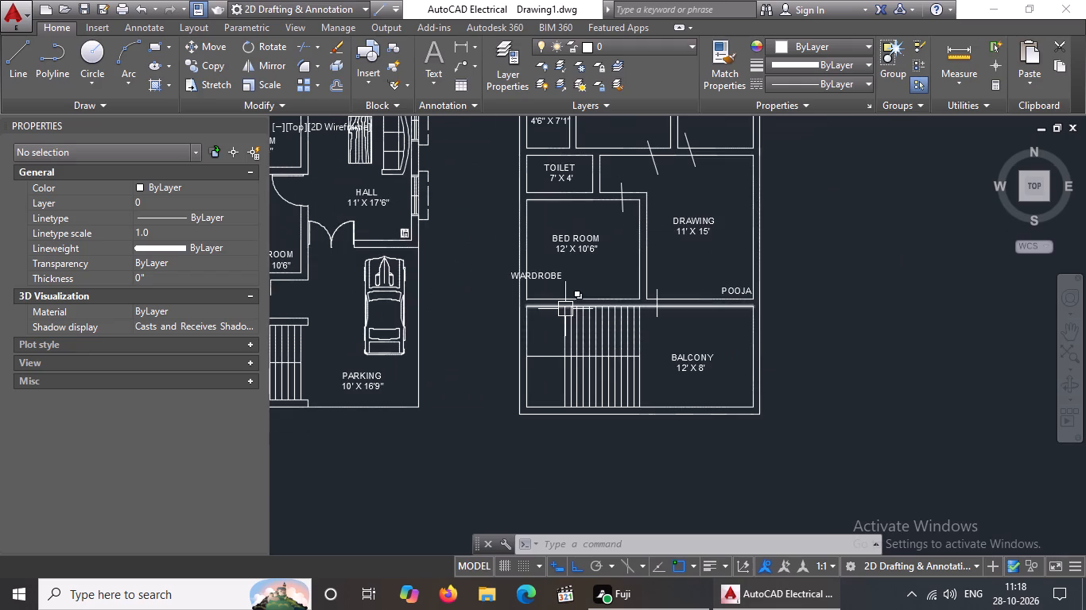
{"action": "scroll", "coordinate": [564, 308], "scroll_direction": "down", "scroll_amount": 1}
{"action": "scroll", "coordinate": [557, 288], "scroll_direction": "up", "scroll_amount": 1}
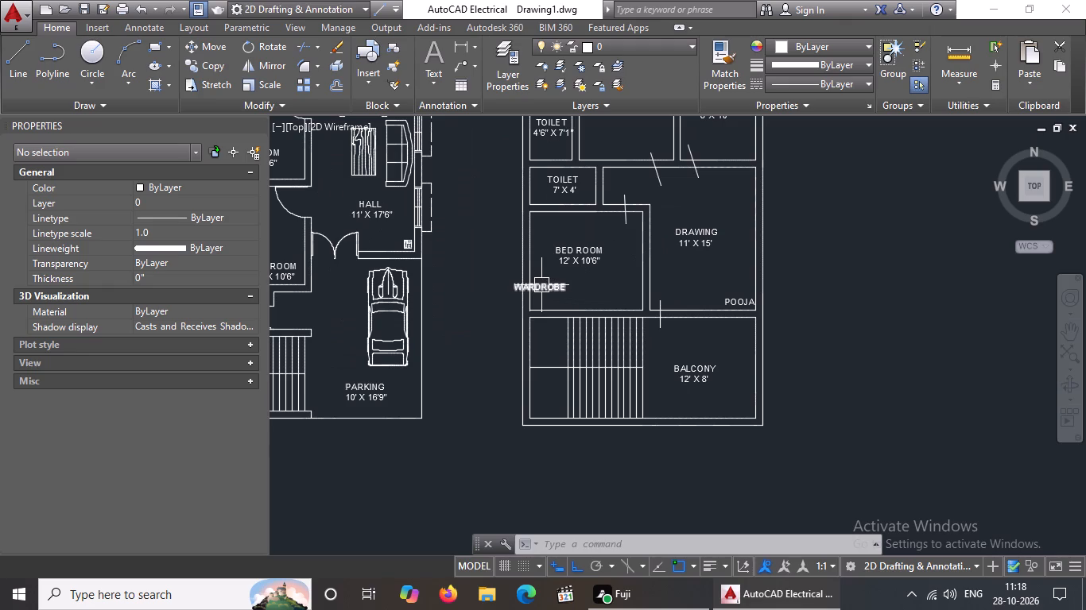
{"action": "left_click", "coordinate": [541, 284]}
{"action": "key", "text": "Escape"}
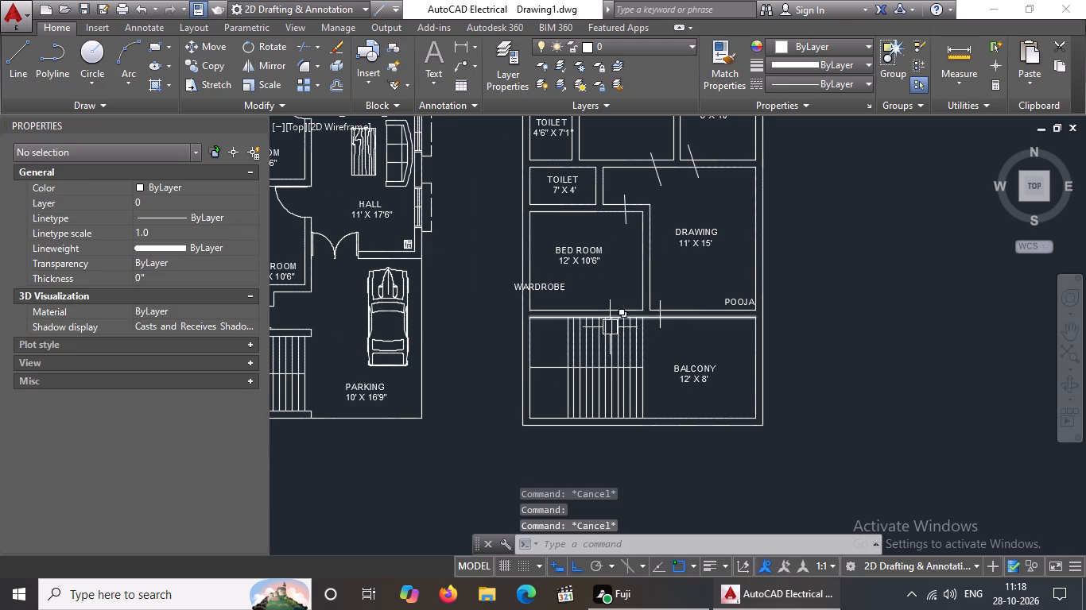
{"action": "scroll", "coordinate": [620, 329], "scroll_direction": "down", "scroll_amount": 1}
{"action": "scroll", "coordinate": [512, 272], "scroll_direction": "up", "scroll_amount": 1}
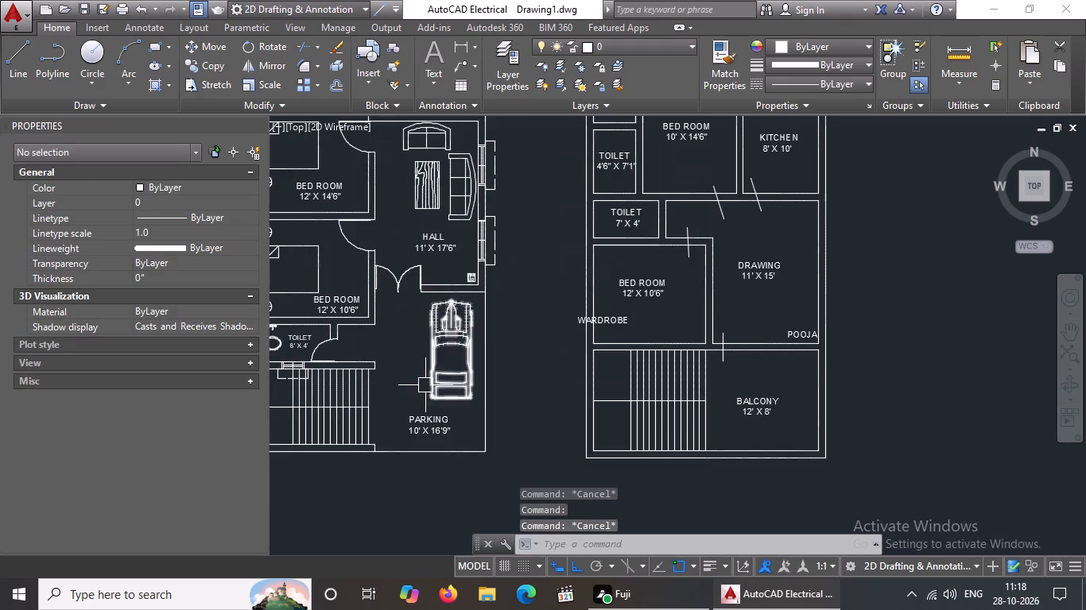
{"action": "scroll", "coordinate": [428, 385], "scroll_direction": "up", "scroll_amount": 2}
{"action": "scroll", "coordinate": [428, 384], "scroll_direction": "down", "scroll_amount": 4}
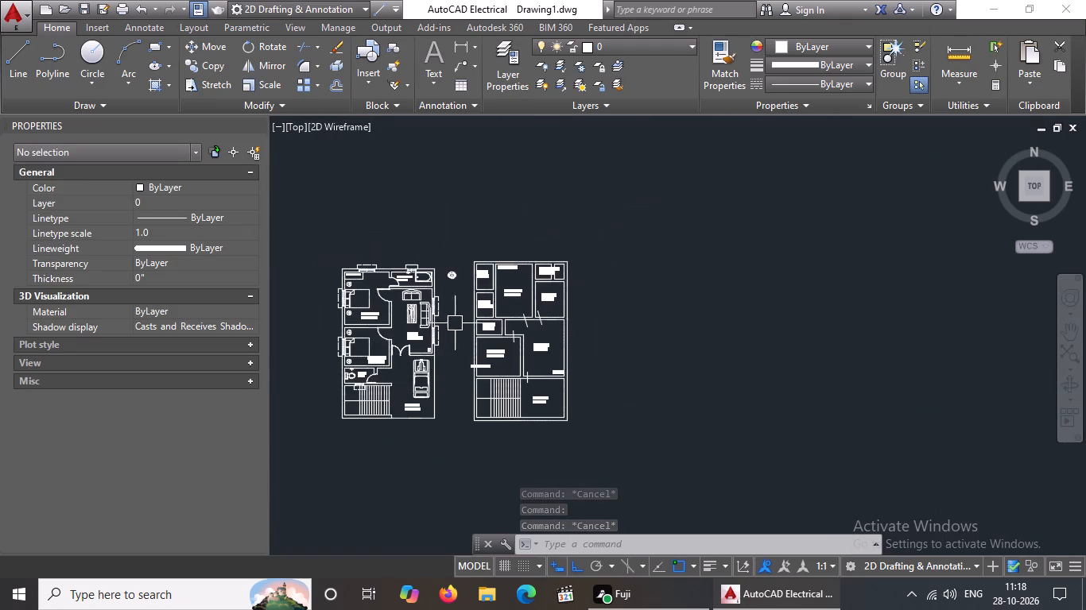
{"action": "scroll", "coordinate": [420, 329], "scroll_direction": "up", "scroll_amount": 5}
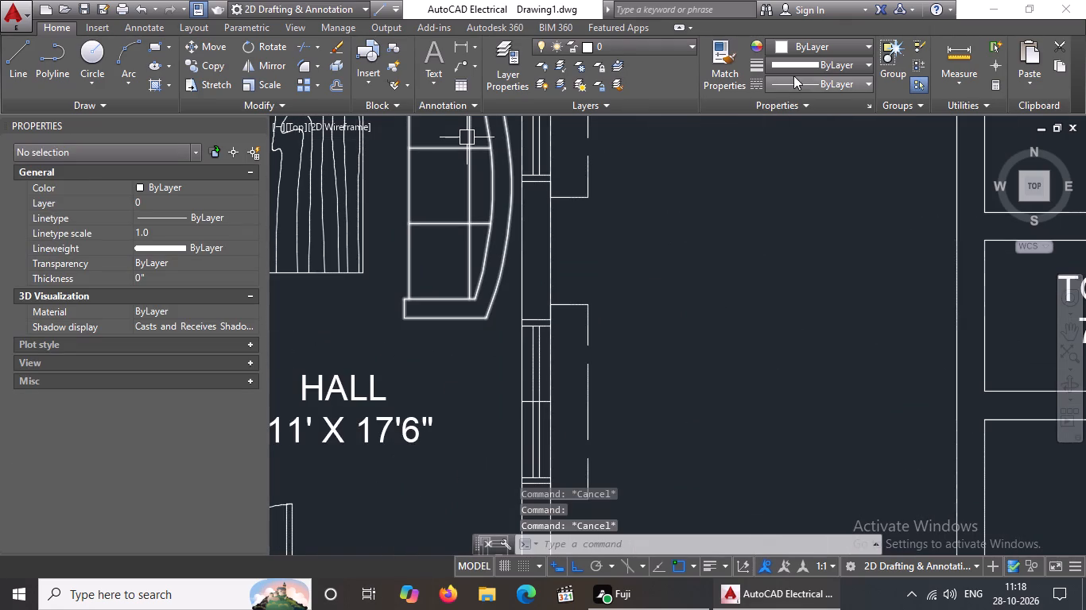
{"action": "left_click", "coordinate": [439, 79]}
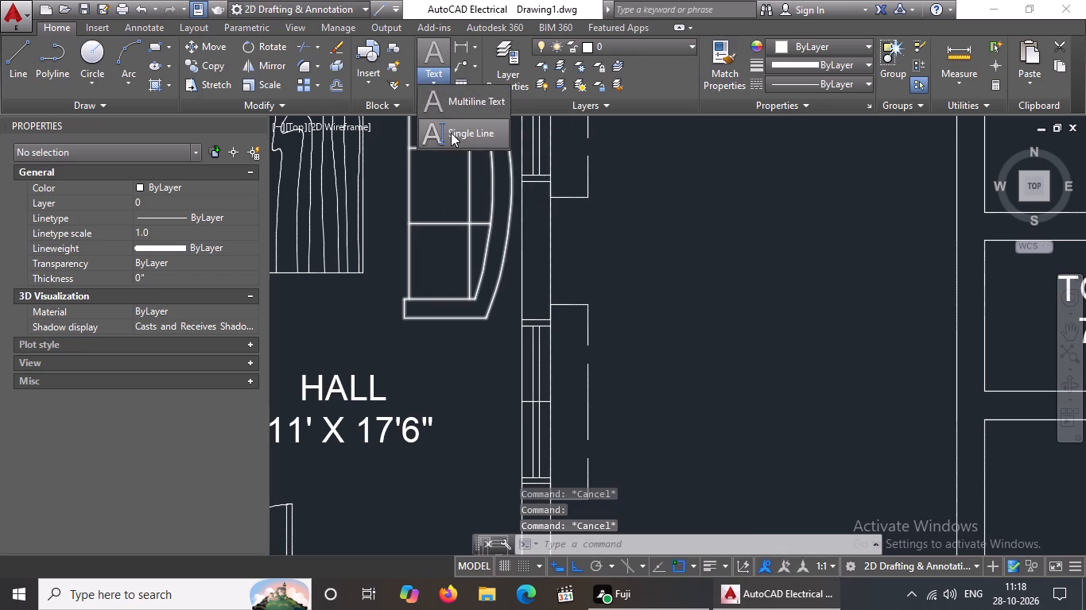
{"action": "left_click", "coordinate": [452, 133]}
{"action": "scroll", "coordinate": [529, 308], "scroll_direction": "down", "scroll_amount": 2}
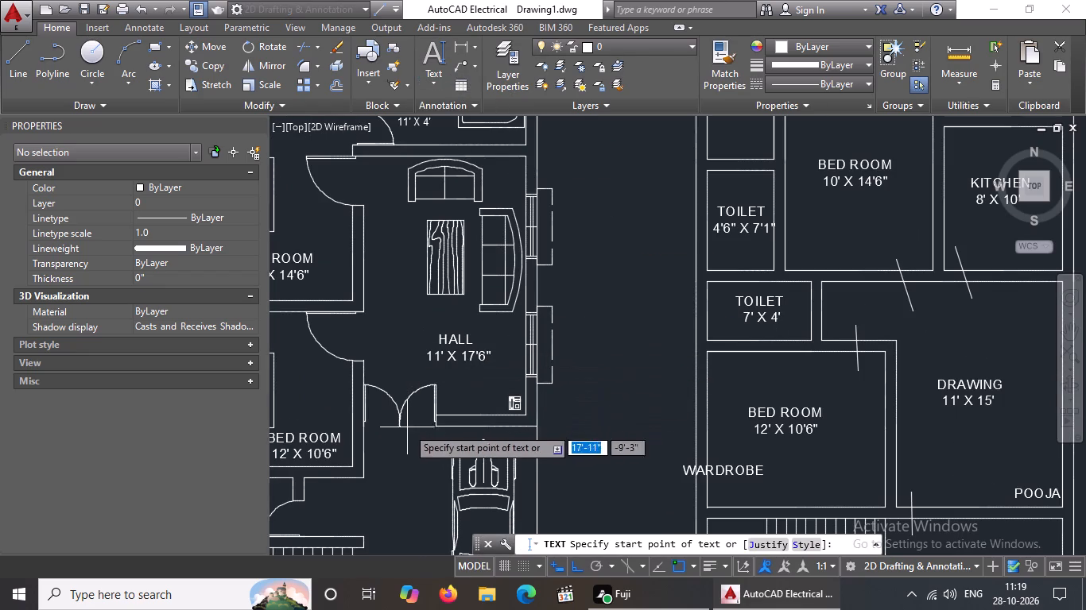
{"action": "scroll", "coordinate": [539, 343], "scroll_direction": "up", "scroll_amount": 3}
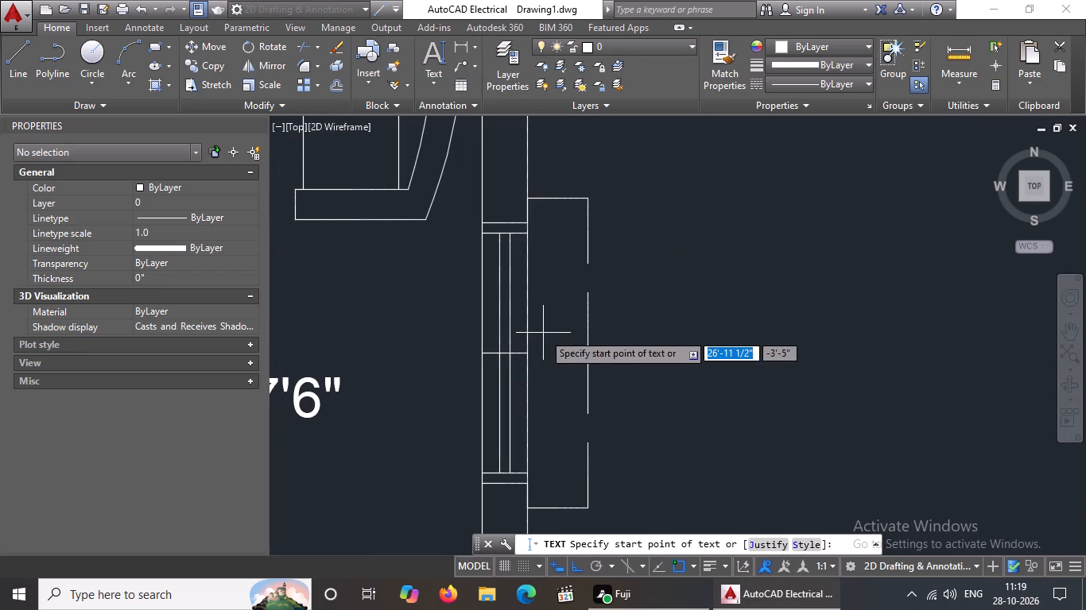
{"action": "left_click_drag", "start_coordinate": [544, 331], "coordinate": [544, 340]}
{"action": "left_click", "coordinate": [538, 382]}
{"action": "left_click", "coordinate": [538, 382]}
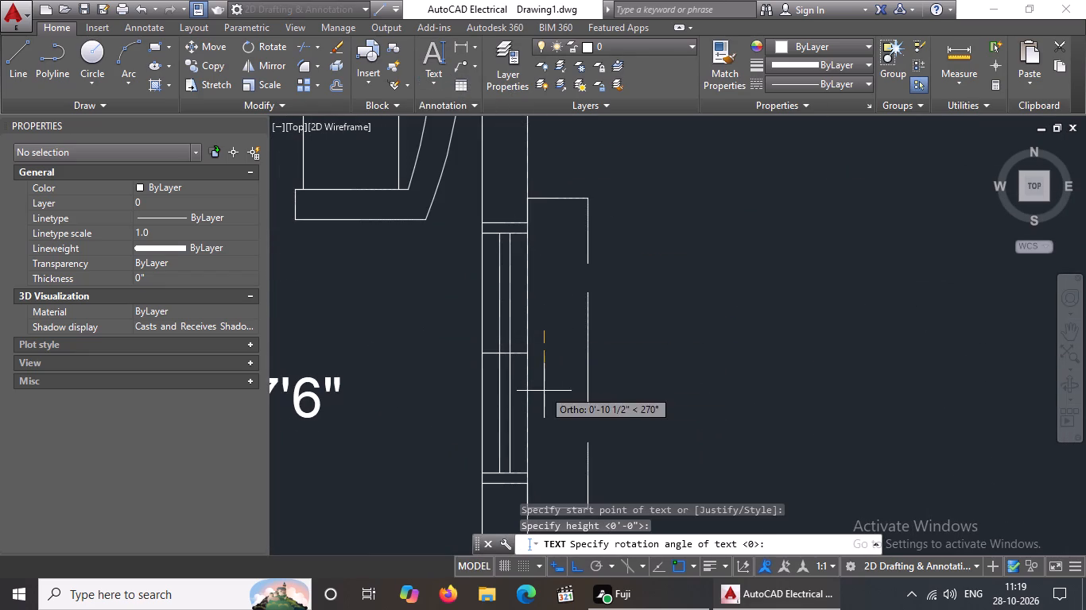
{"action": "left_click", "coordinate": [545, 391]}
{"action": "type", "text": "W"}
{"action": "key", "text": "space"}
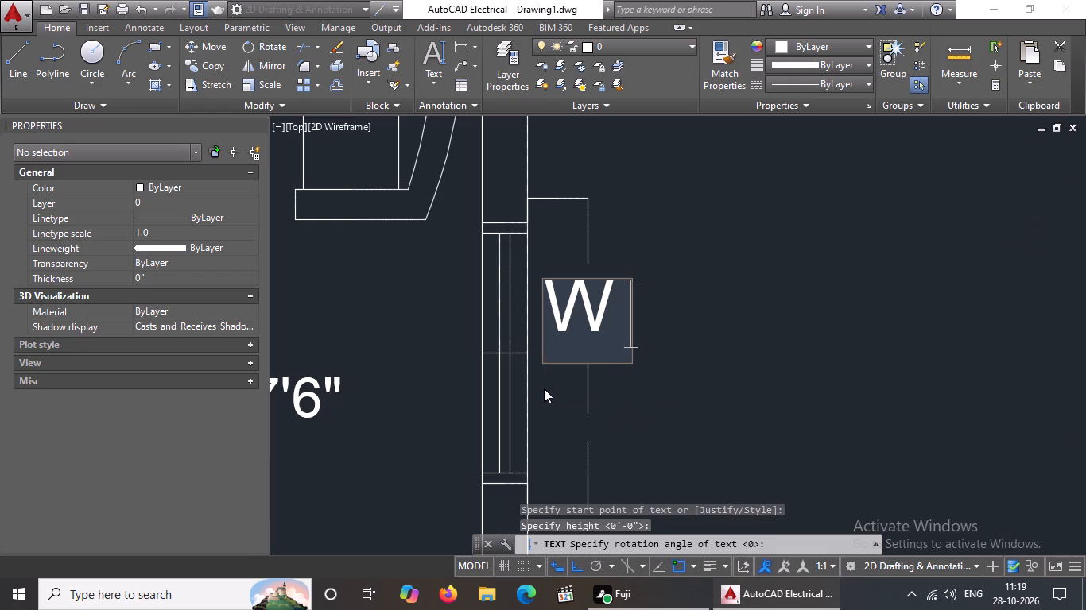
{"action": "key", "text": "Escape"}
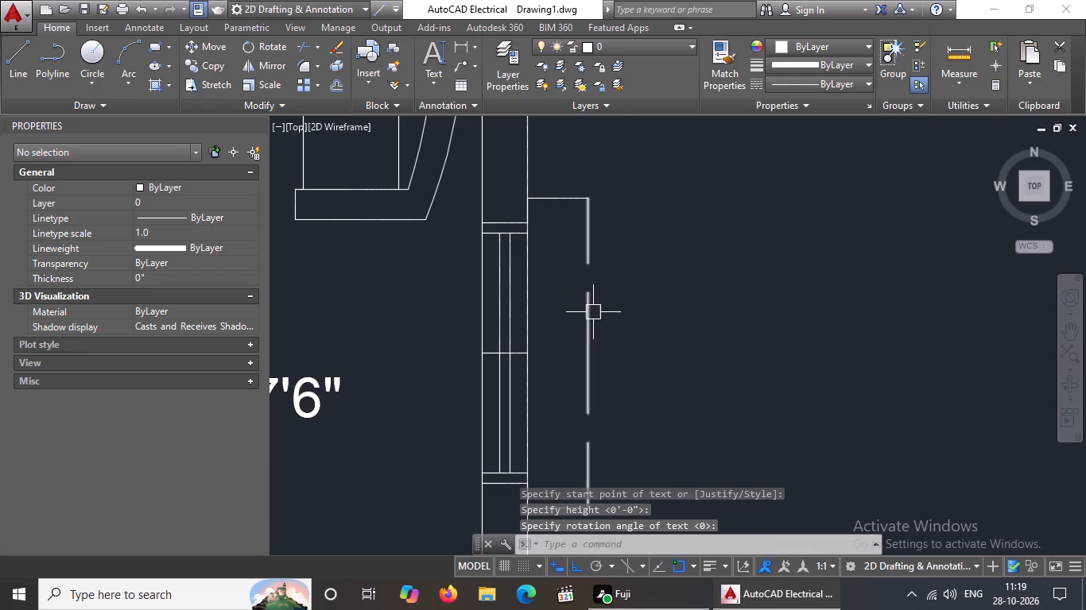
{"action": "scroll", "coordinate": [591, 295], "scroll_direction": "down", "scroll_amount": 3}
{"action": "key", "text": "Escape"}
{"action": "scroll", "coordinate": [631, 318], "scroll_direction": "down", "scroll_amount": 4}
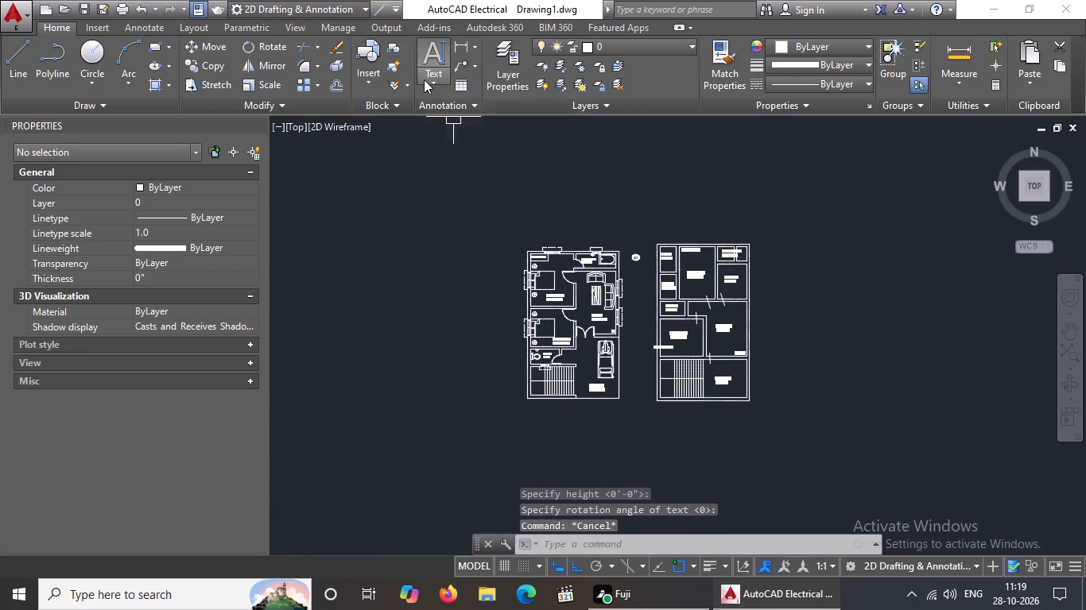
Place a single-line text W about 1'-11" high, rotated 270°, just outside the hall's southern east-wall window.
{"action": "left_click", "coordinate": [257, 122]}
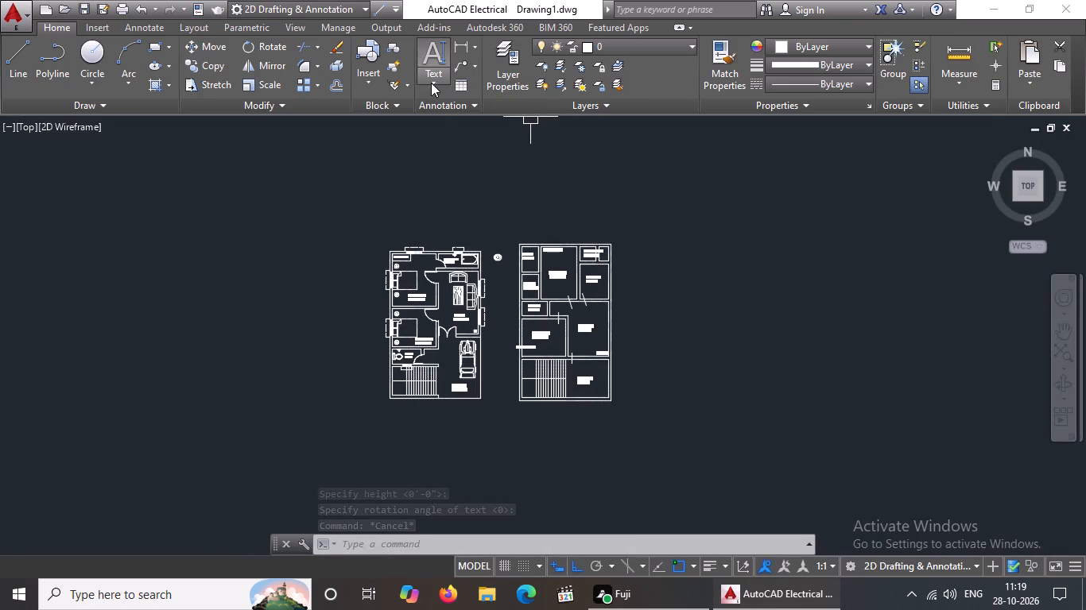
{"action": "left_click", "coordinate": [431, 83]}
{"action": "left_click", "coordinate": [448, 129]}
{"action": "scroll", "coordinate": [473, 337], "scroll_direction": "up", "scroll_amount": 4}
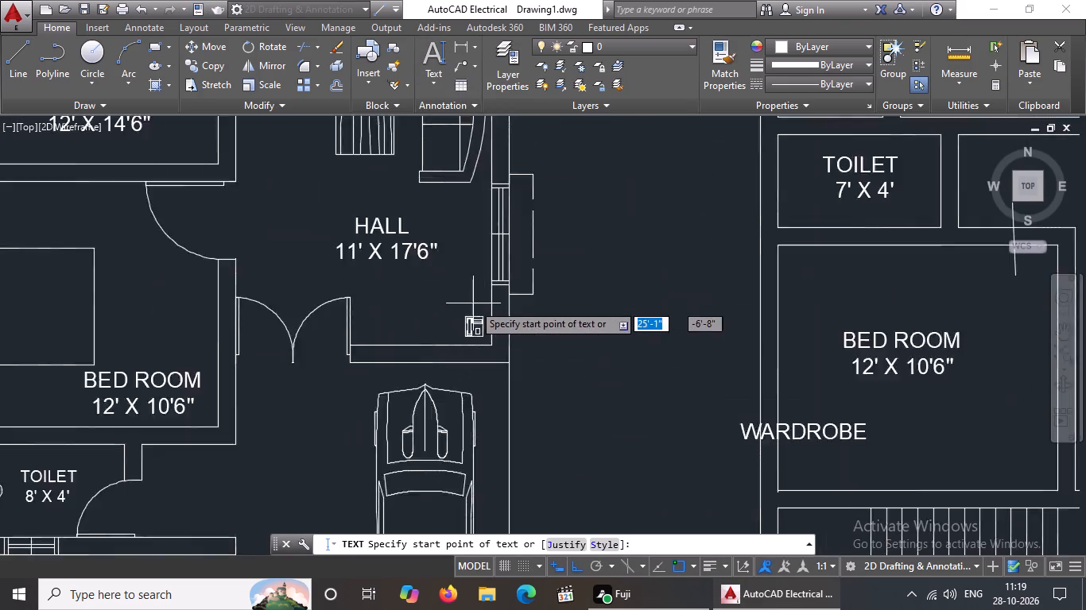
{"action": "scroll", "coordinate": [473, 303], "scroll_direction": "up", "scroll_amount": 2}
{"action": "scroll", "coordinate": [657, 225], "scroll_direction": "down", "scroll_amount": 3}
{"action": "left_click", "coordinate": [665, 204]}
{"action": "left_click", "coordinate": [667, 232]}
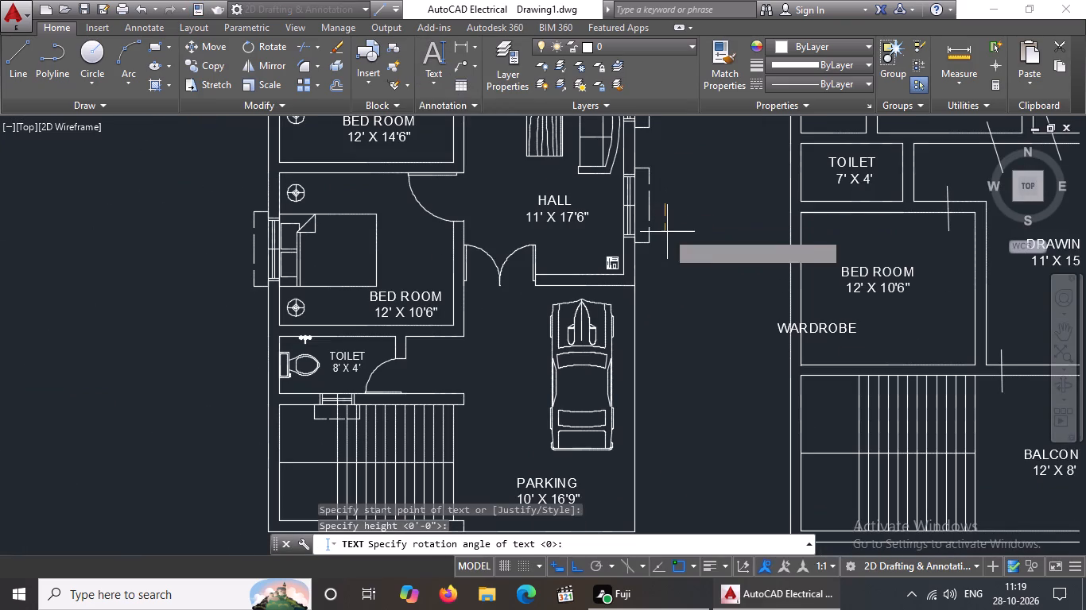
{"action": "left_click", "coordinate": [663, 220]}
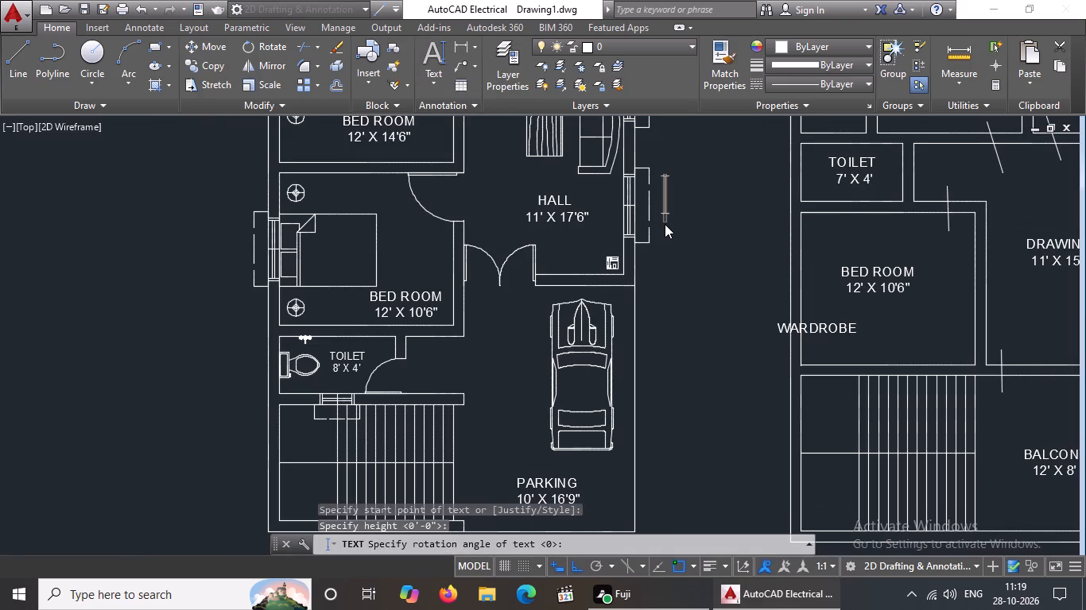
{"action": "key", "text": "w"}
{"action": "key", "text": "Return"}
{"action": "key", "text": "Return"}
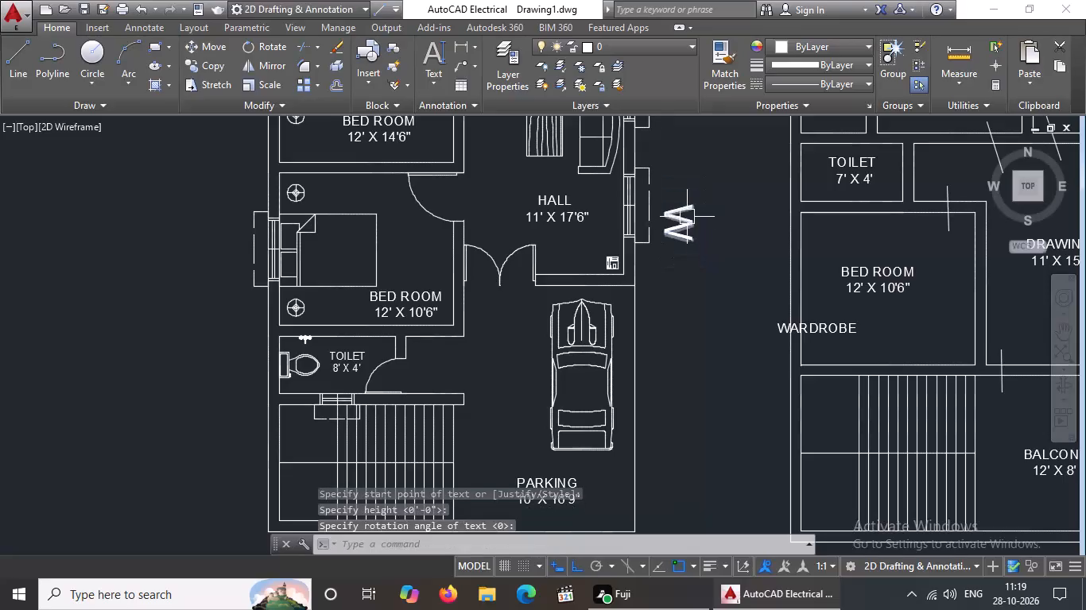
Rotate the W label by 90° so it reads upright.
{"action": "left_click", "coordinate": [684, 230]}
{"action": "left_click", "coordinate": [251, 44]}
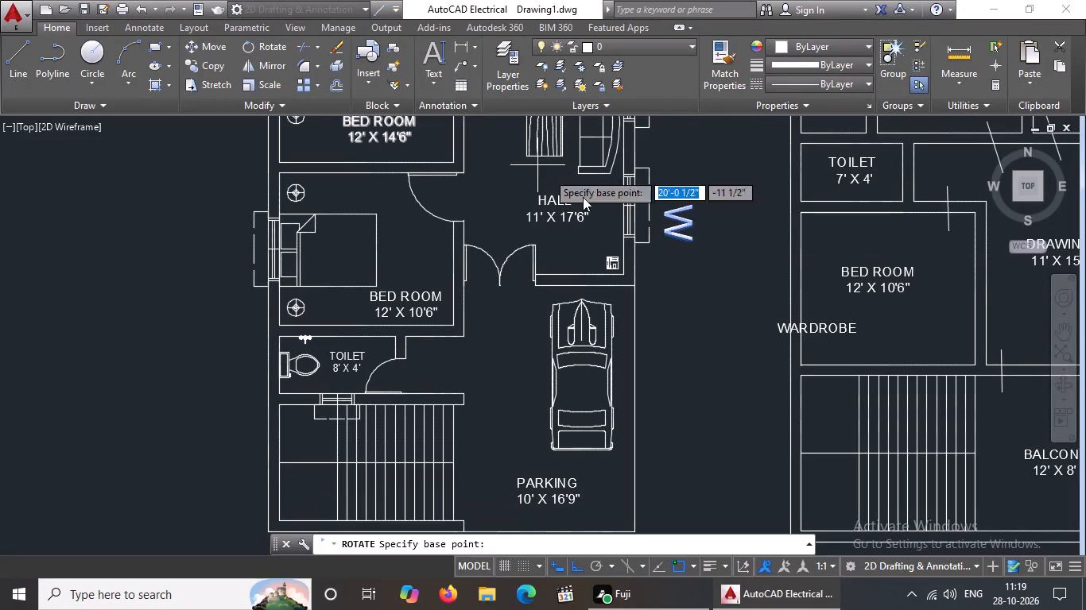
{"action": "left_click", "coordinate": [686, 237]}
{"action": "left_click", "coordinate": [685, 183]}
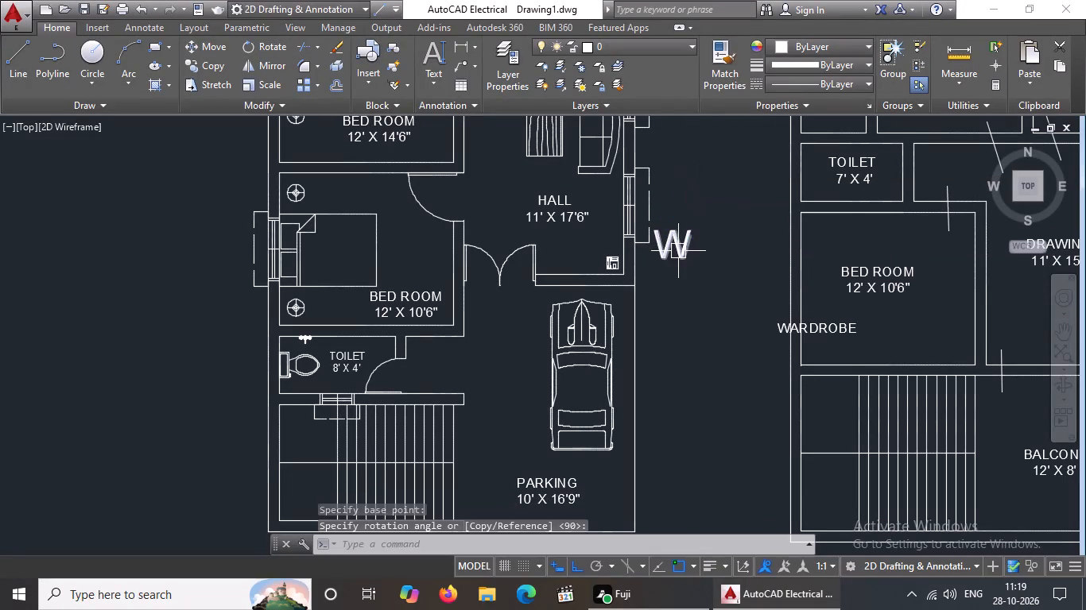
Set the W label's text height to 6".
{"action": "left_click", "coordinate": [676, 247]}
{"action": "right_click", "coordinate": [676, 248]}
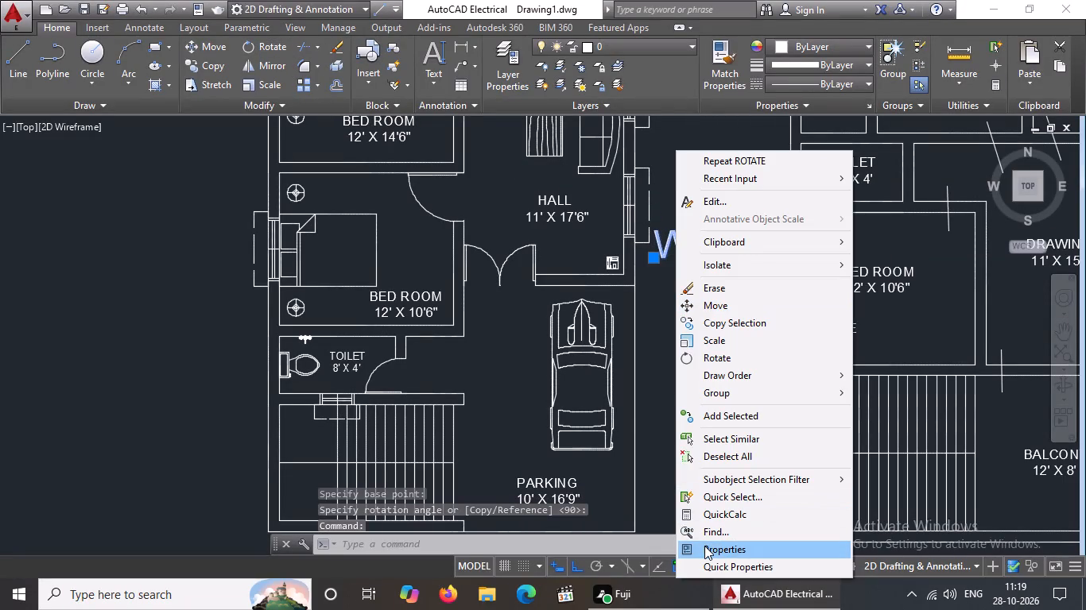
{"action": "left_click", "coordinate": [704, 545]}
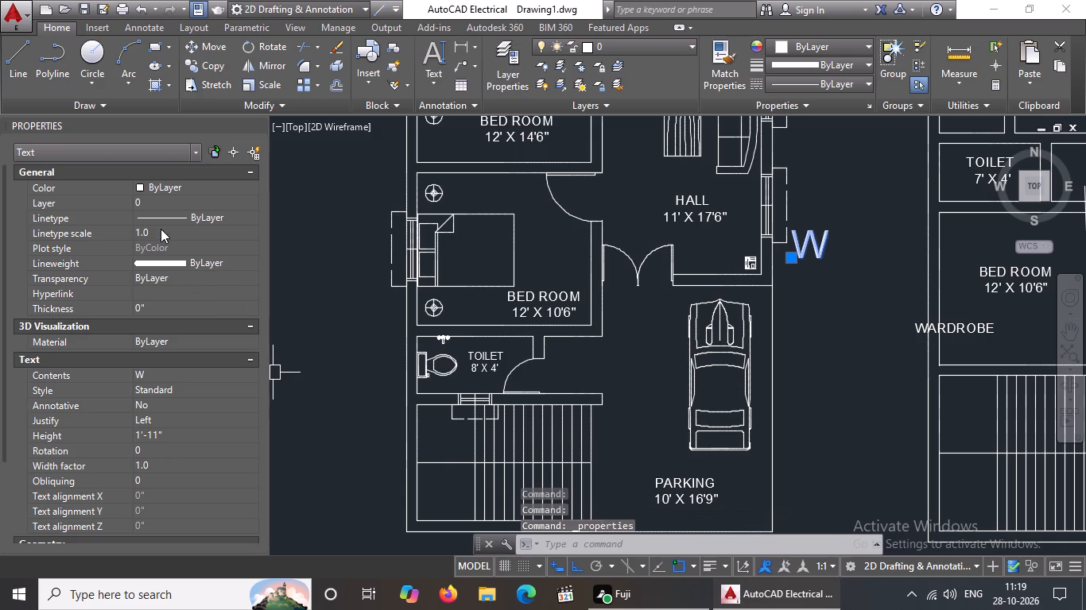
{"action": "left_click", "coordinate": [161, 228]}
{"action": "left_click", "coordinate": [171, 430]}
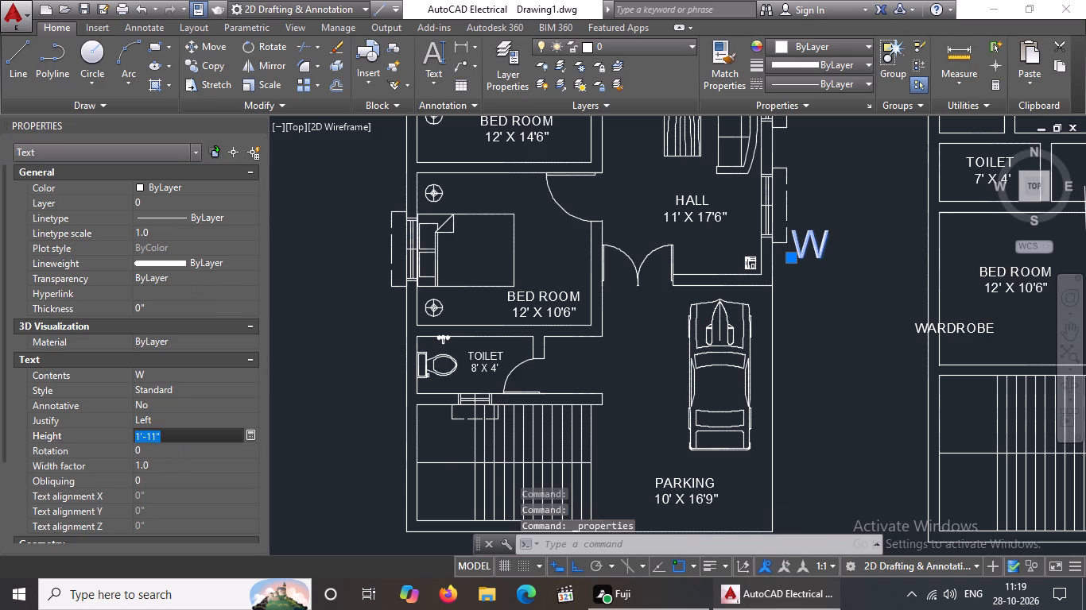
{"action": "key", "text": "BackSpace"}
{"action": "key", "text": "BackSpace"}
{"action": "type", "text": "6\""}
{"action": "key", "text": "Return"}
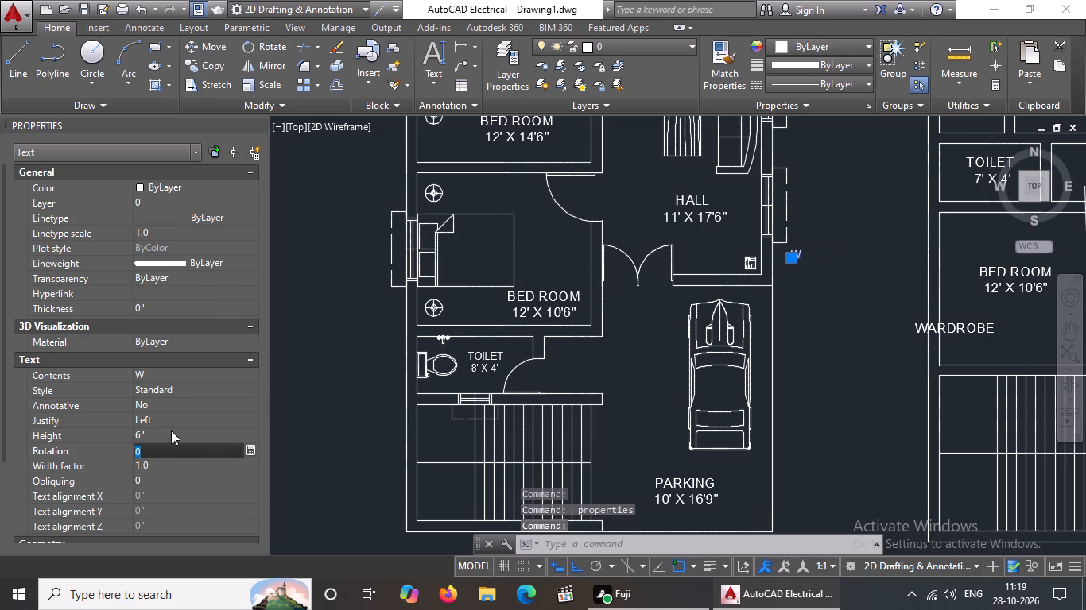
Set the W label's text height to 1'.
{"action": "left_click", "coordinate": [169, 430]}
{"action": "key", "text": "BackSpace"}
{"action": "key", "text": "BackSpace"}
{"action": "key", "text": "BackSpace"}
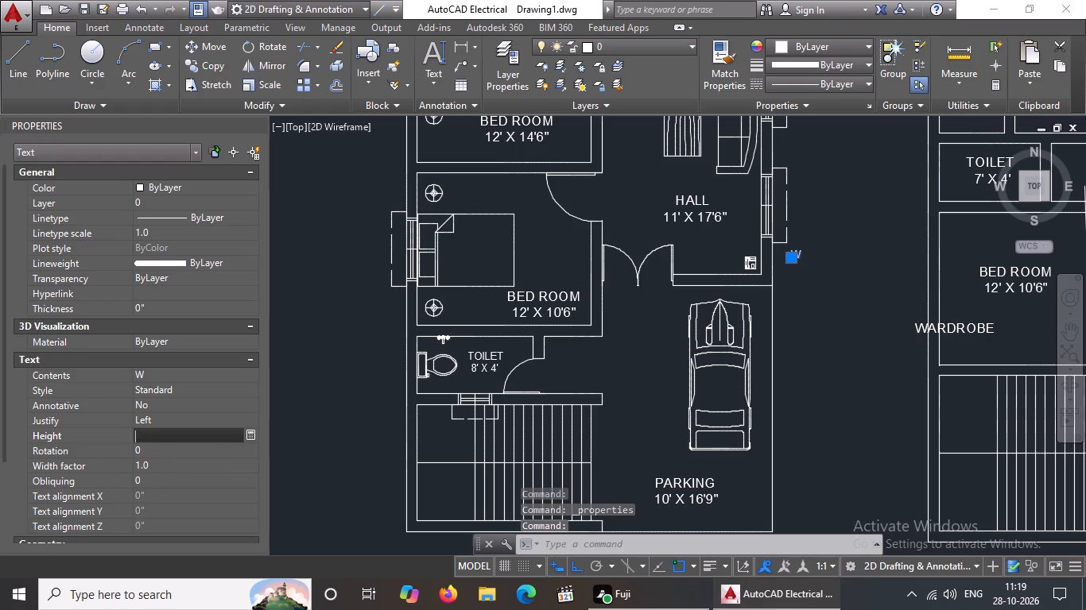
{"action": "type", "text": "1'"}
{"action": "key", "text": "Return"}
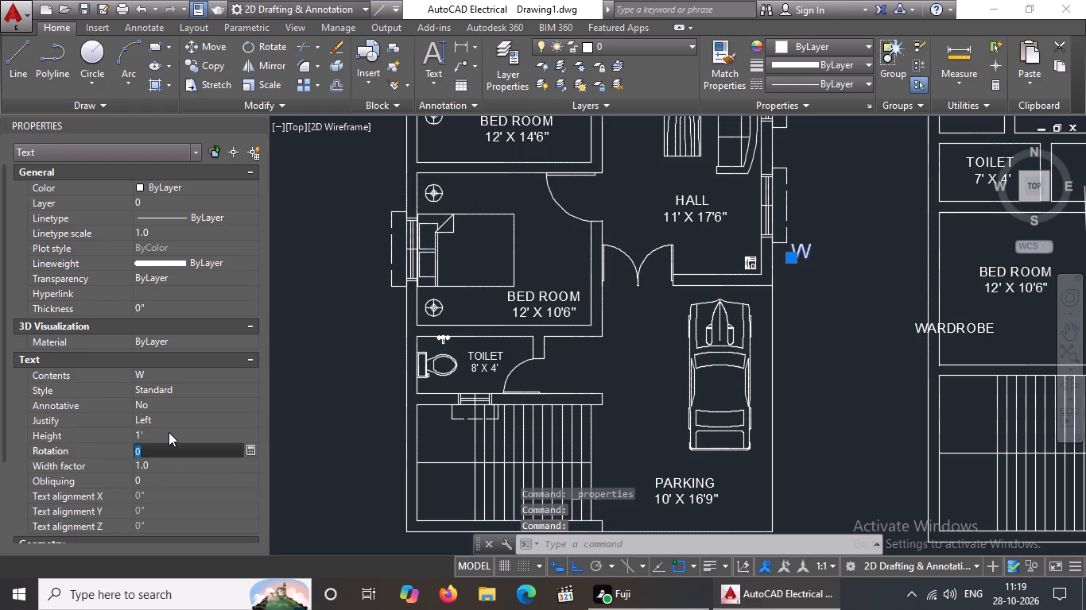
Set the W label's text height to 10" and close its properties.
{"action": "left_click", "coordinate": [169, 433]}
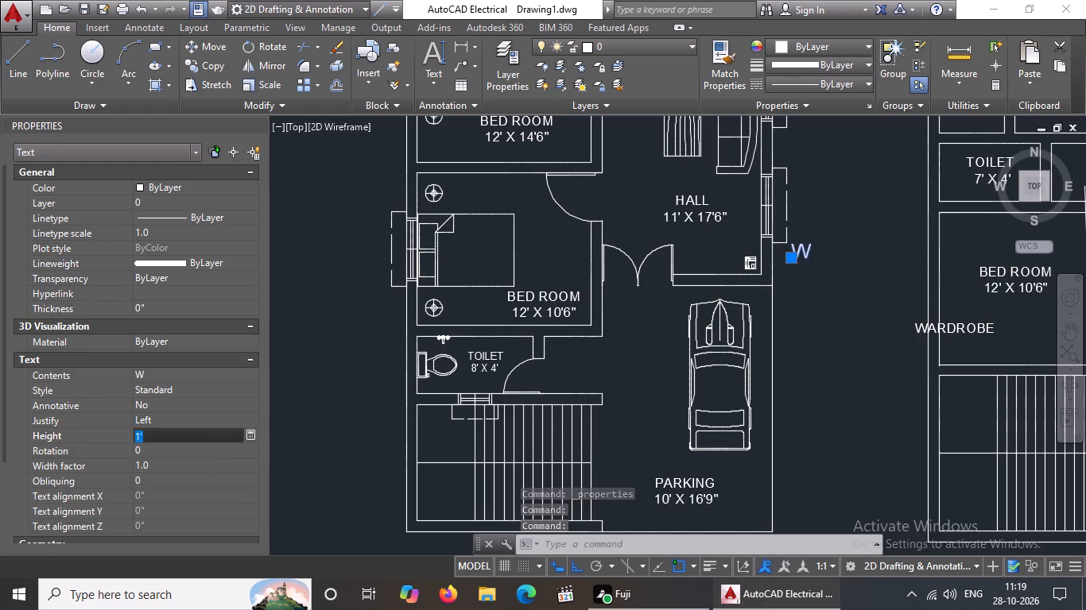
{"action": "key", "text": "BackSpace"}
{"action": "key", "text": "BackSpace"}
{"action": "type", "text": "10\""}
{"action": "key", "text": "Return"}
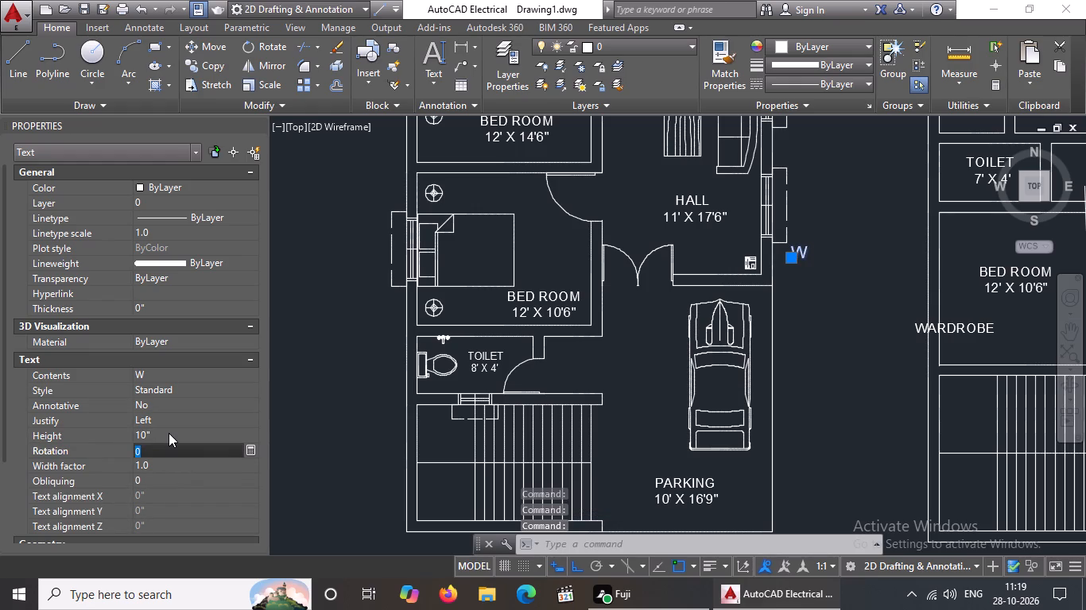
{"action": "key", "text": "Escape"}
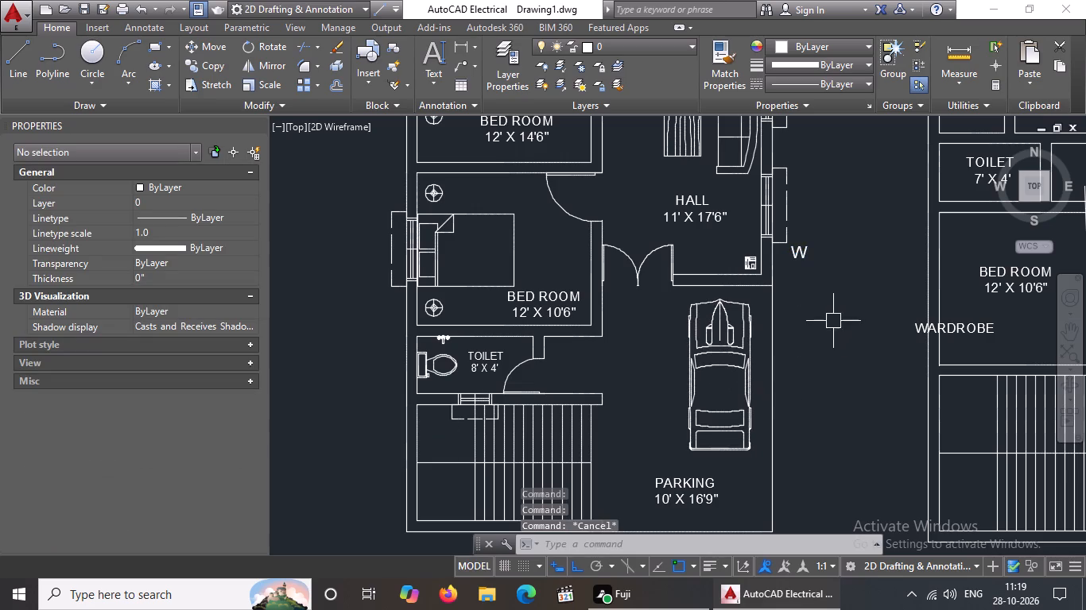
{"action": "left_click", "coordinate": [254, 119]}
{"action": "left_click", "coordinate": [257, 120]}
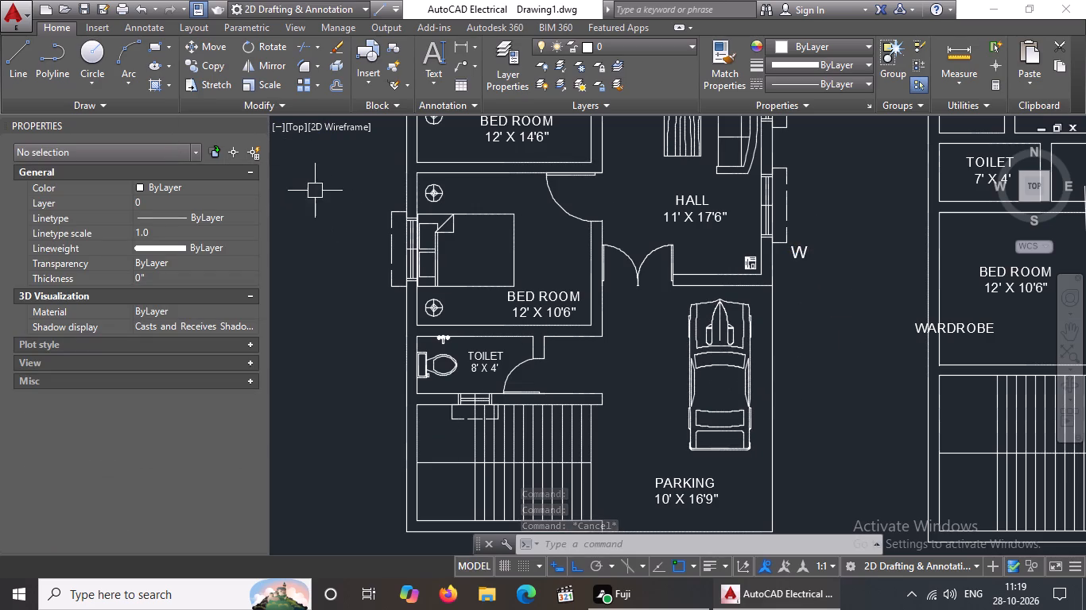
{"action": "left_click", "coordinate": [259, 123]}
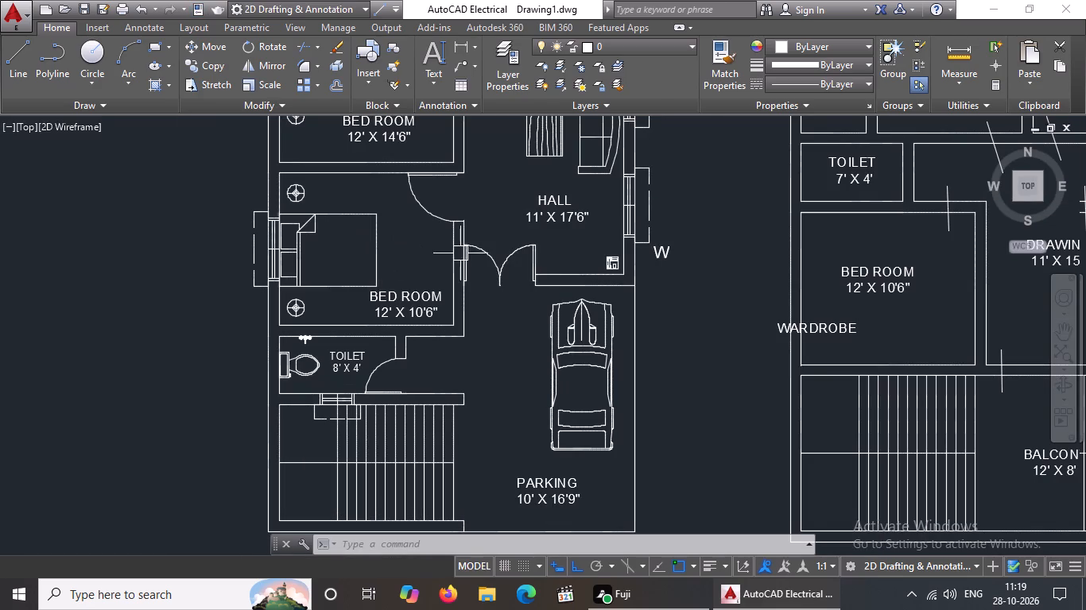
Turn off Ortho and move the W label against the hall's outer east wall line, just south of the window.
{"action": "scroll", "coordinate": [627, 239], "scroll_direction": "down", "scroll_amount": 1}
{"action": "scroll", "coordinate": [654, 214], "scroll_direction": "up", "scroll_amount": 2}
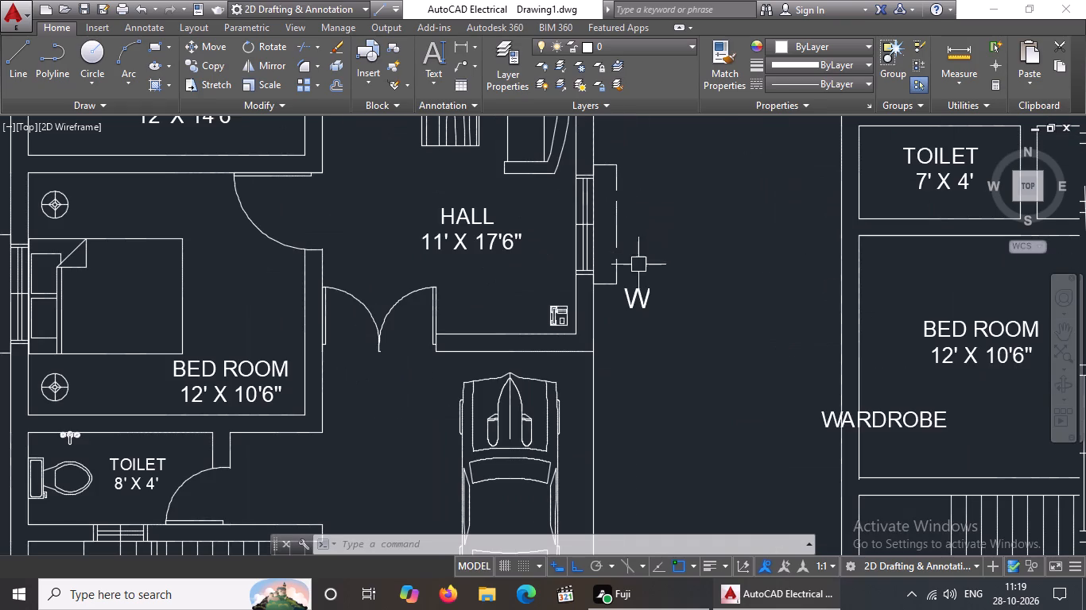
{"action": "left_click", "coordinate": [638, 293]}
{"action": "left_click", "coordinate": [626, 313]}
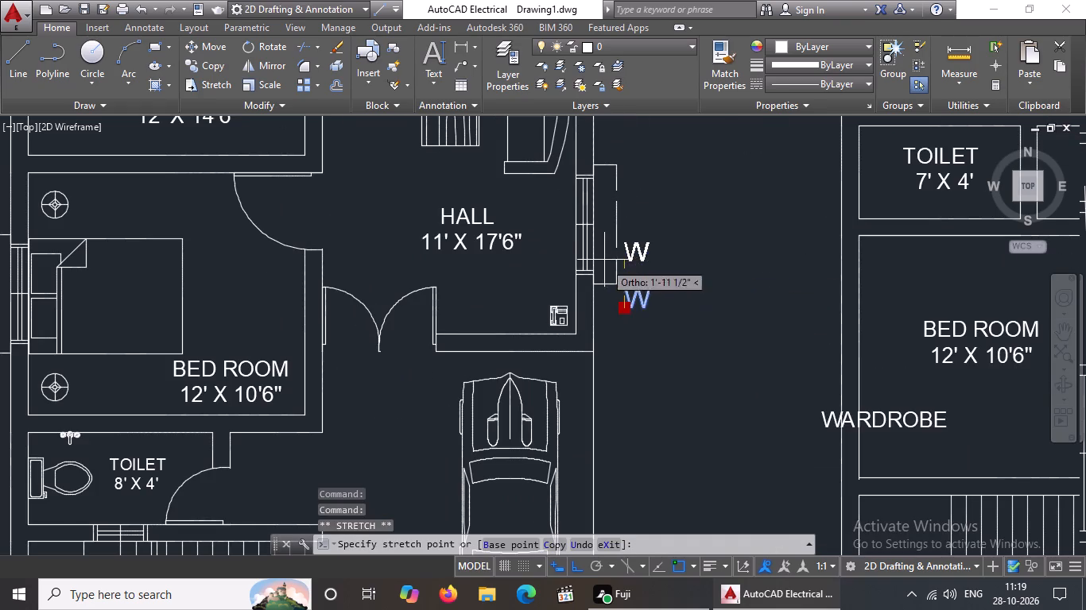
{"action": "left_click", "coordinate": [577, 567]}
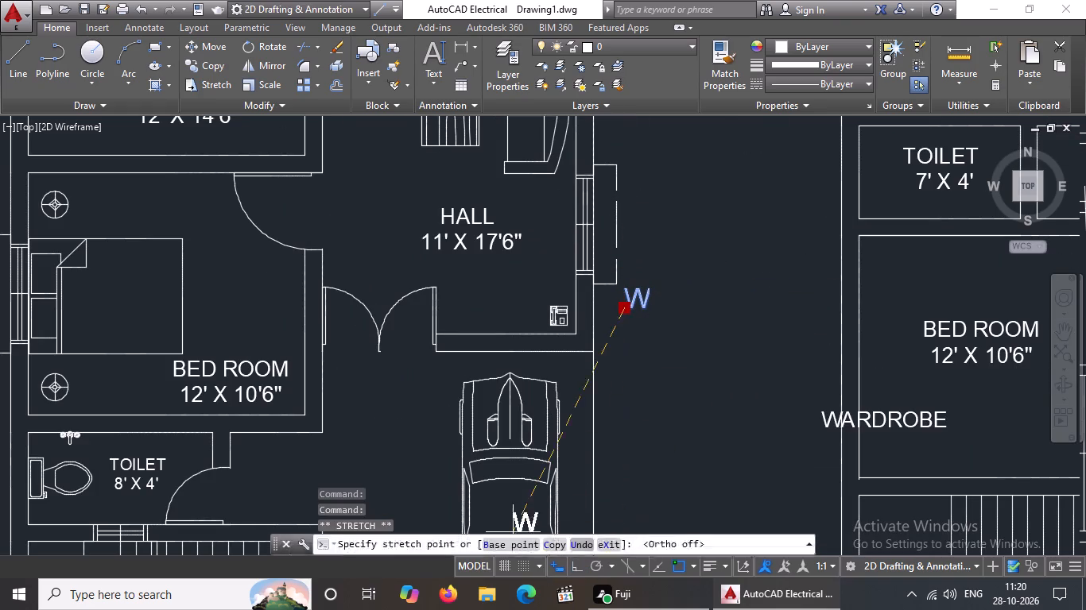
{"action": "scroll", "coordinate": [622, 221], "scroll_direction": "up", "scroll_amount": 3}
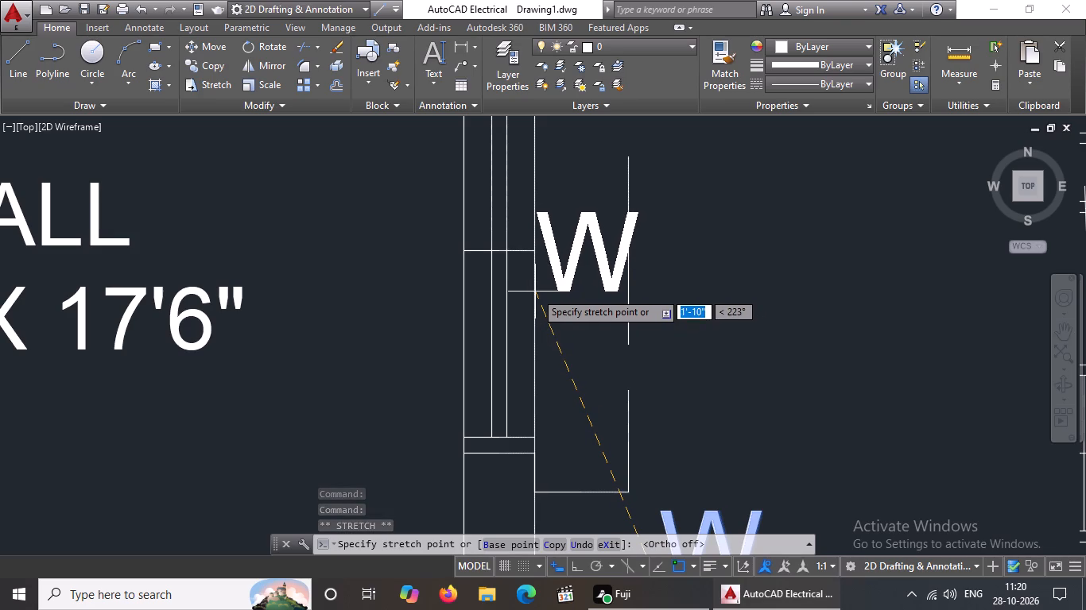
{"action": "scroll", "coordinate": [535, 291], "scroll_direction": "down", "scroll_amount": 2}
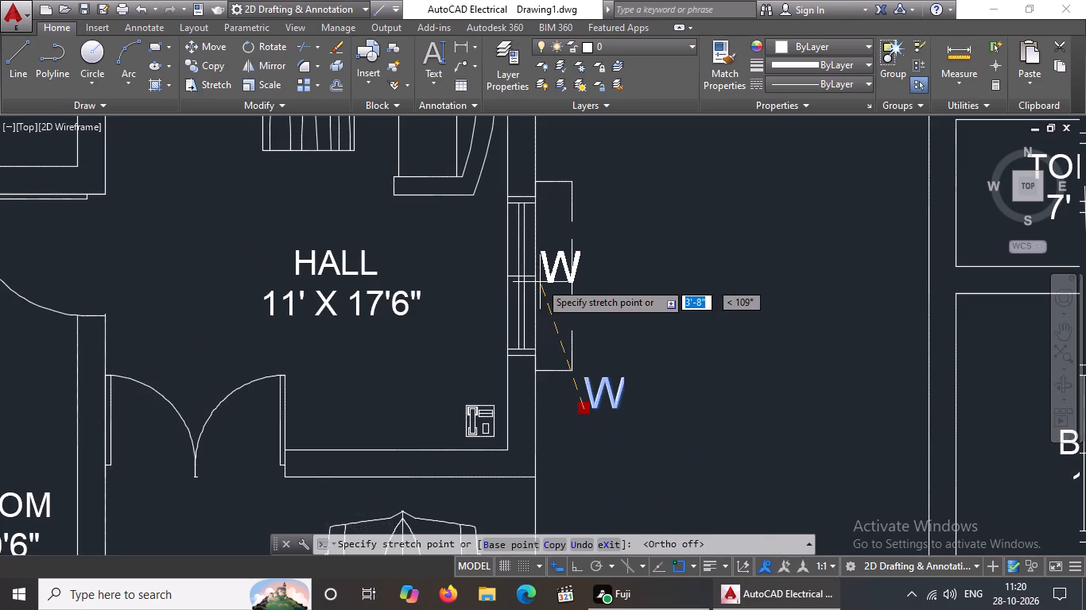
{"action": "left_click", "coordinate": [535, 289]}
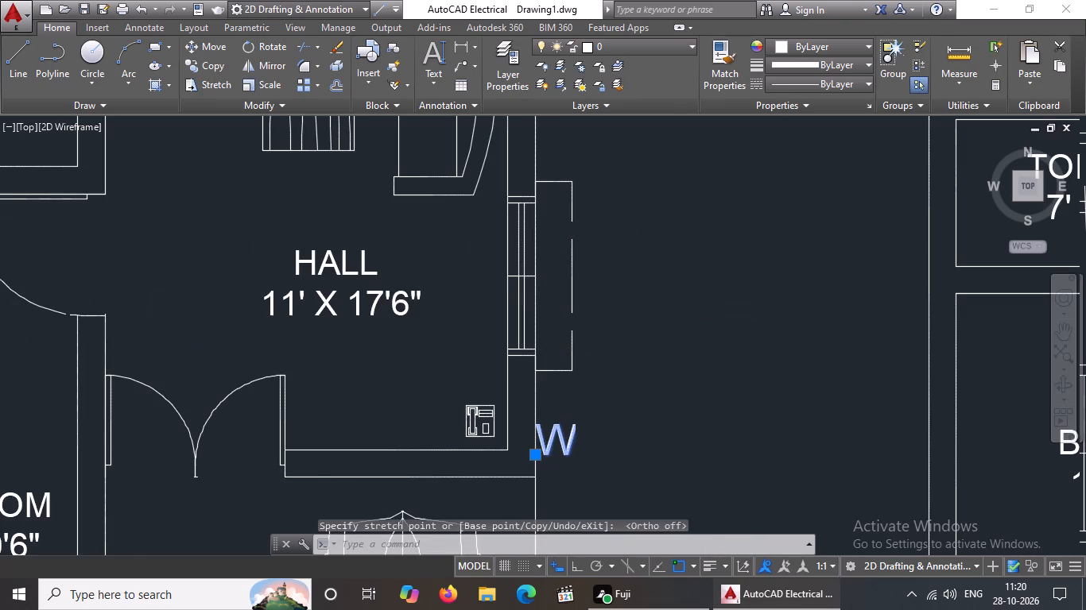
{"action": "key", "text": "Escape"}
Set the W label's text height to 8" and close its properties.
{"action": "left_click", "coordinate": [562, 441]}
{"action": "right_click", "coordinate": [561, 441]}
{"action": "left_click", "coordinate": [591, 411]}
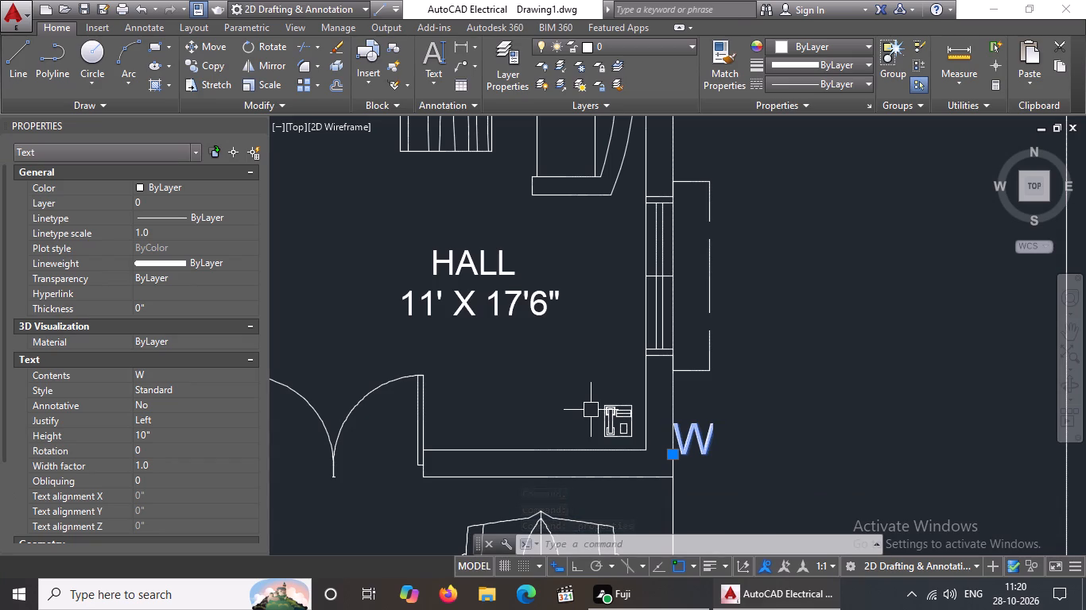
{"action": "left_click", "coordinate": [163, 434]}
{"action": "key", "text": "BackSpace"}
{"action": "key", "text": "BackSpace"}
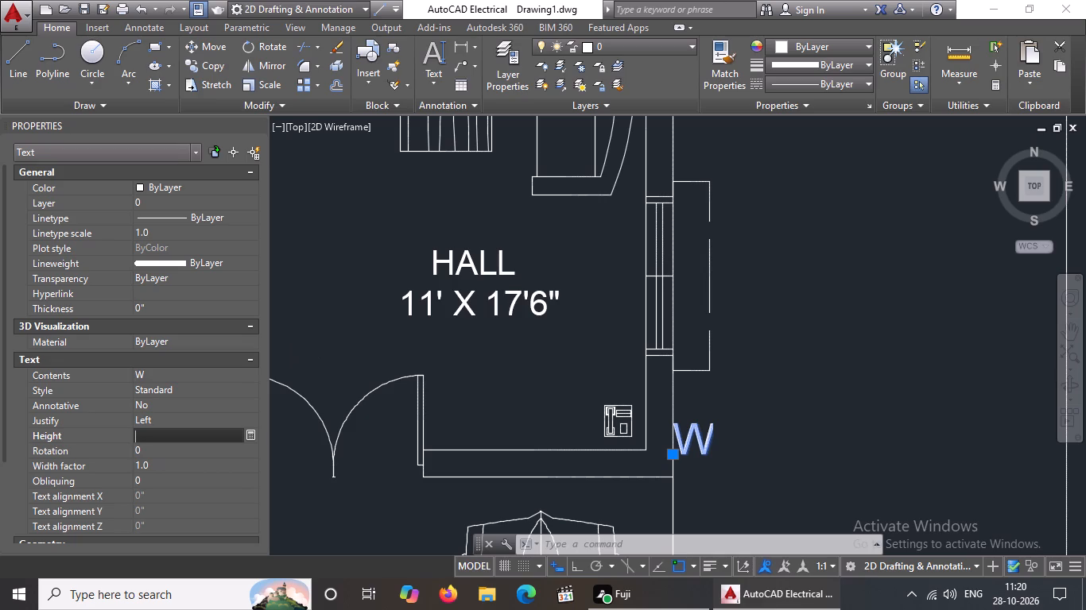
{"action": "type", "text": "8\""}
{"action": "key", "text": "Return"}
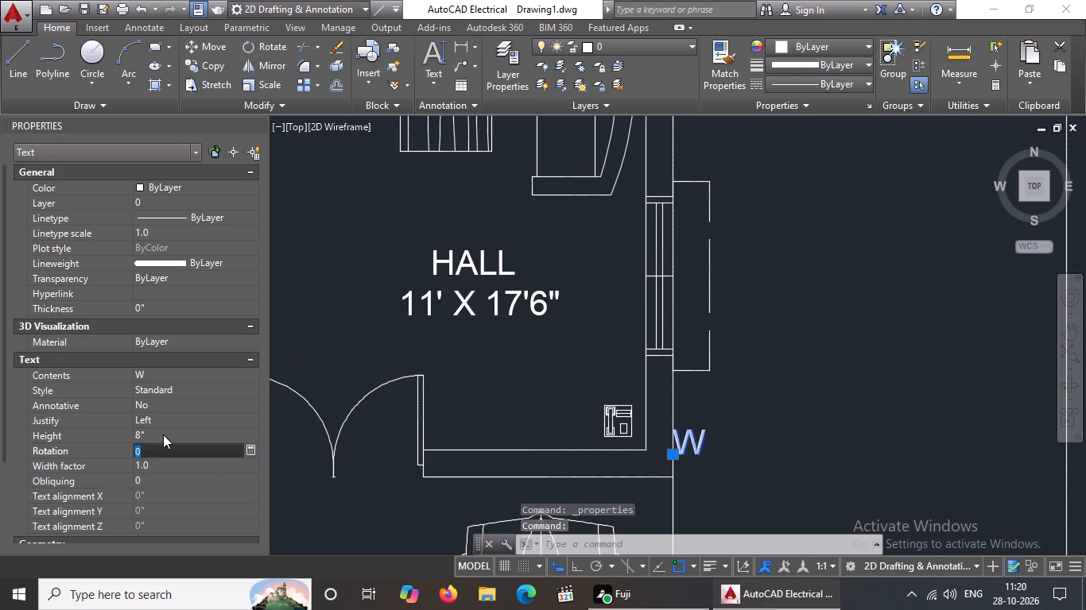
{"action": "left_click", "coordinate": [260, 125]}
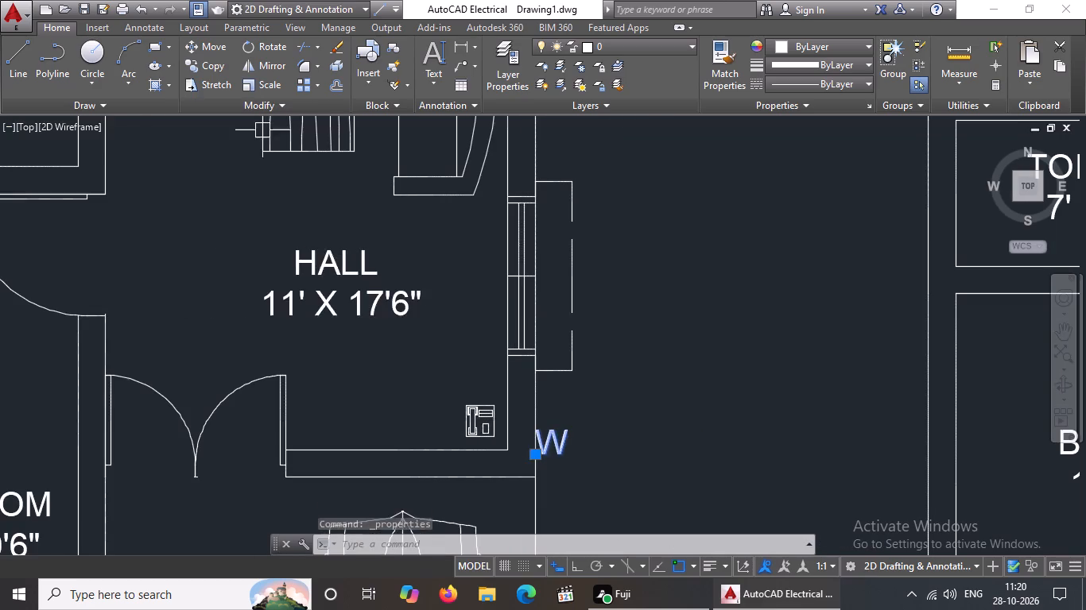
Move the W label into the dashed projection outside the hall's southern east-wall window, centred on the window.
{"action": "left_click", "coordinate": [535, 455]}
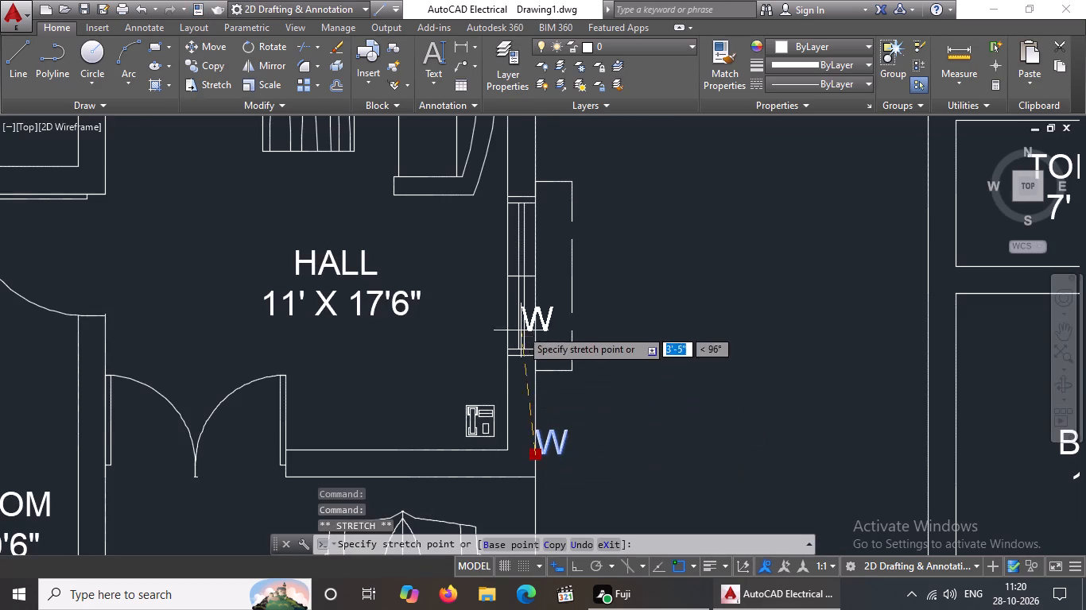
{"action": "scroll", "coordinate": [538, 286], "scroll_direction": "up", "scroll_amount": 2}
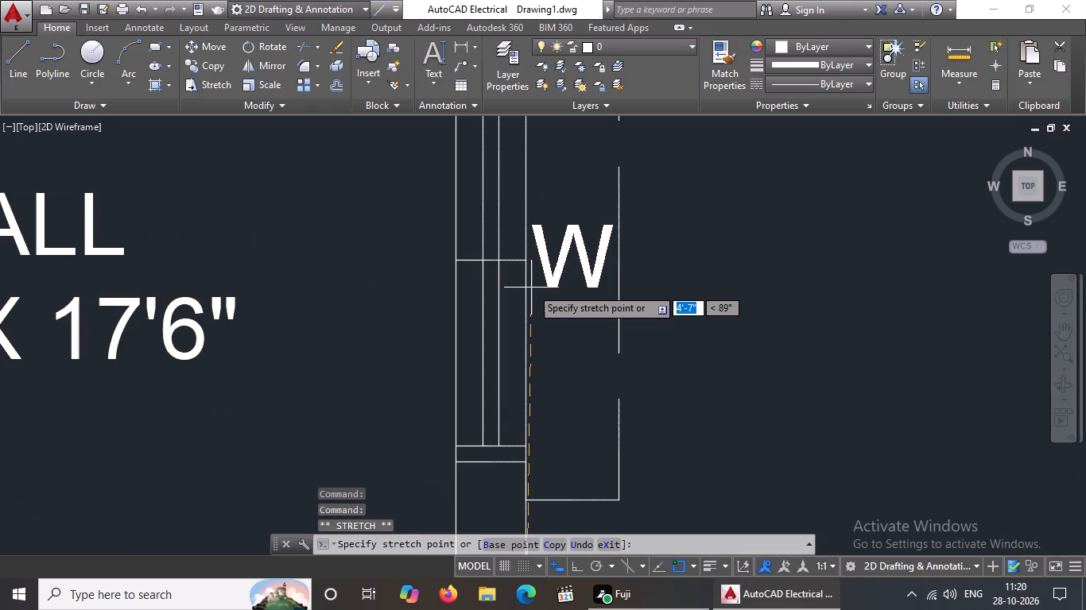
{"action": "left_click", "coordinate": [531, 286]}
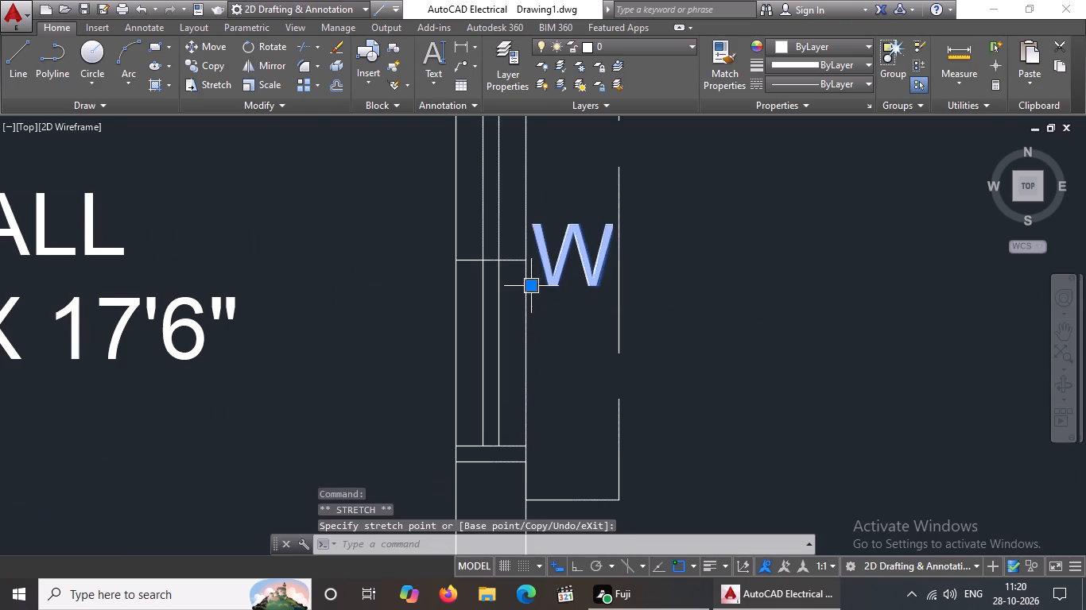
{"action": "scroll", "coordinate": [636, 314], "scroll_direction": "down", "scroll_amount": 4}
{"action": "key", "text": "Escape"}
Copy the W label straight up to the projection of the hall's northern east-wall window.
{"action": "scroll", "coordinate": [630, 306], "scroll_direction": "up", "scroll_amount": 4}
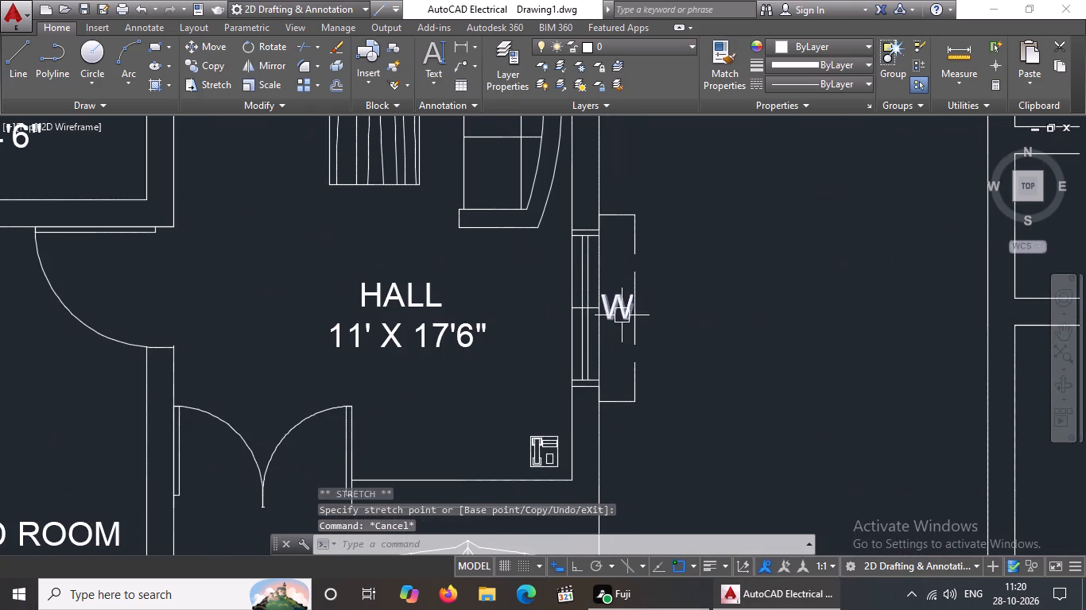
{"action": "left_click", "coordinate": [619, 311]}
{"action": "left_click", "coordinate": [196, 67]}
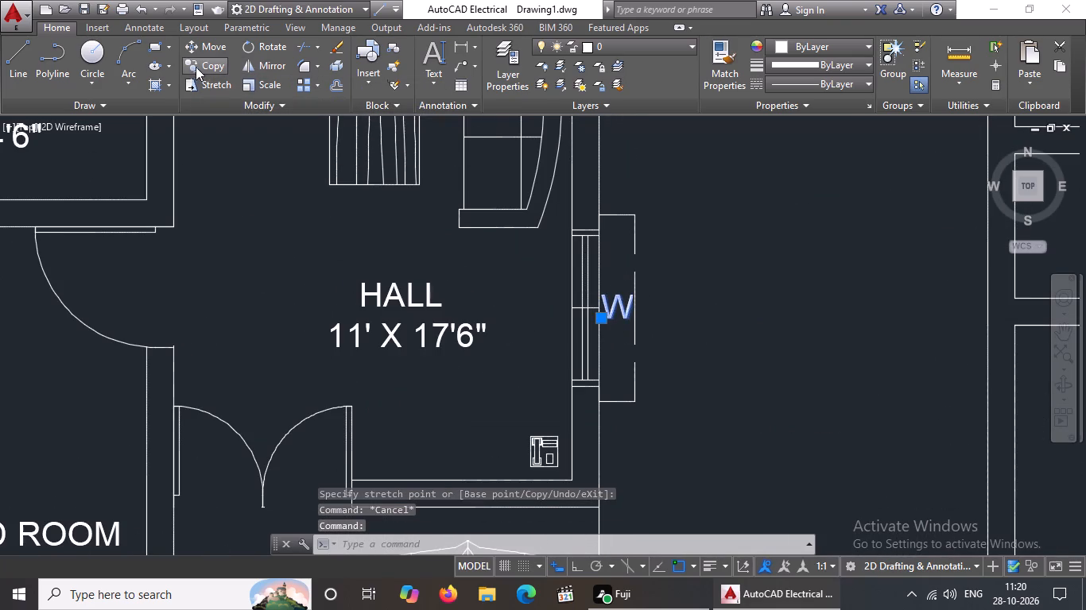
{"action": "left_click", "coordinate": [618, 311]}
{"action": "scroll", "coordinate": [615, 302], "scroll_direction": "down", "scroll_amount": 2}
{"action": "scroll", "coordinate": [613, 192], "scroll_direction": "up", "scroll_amount": 3}
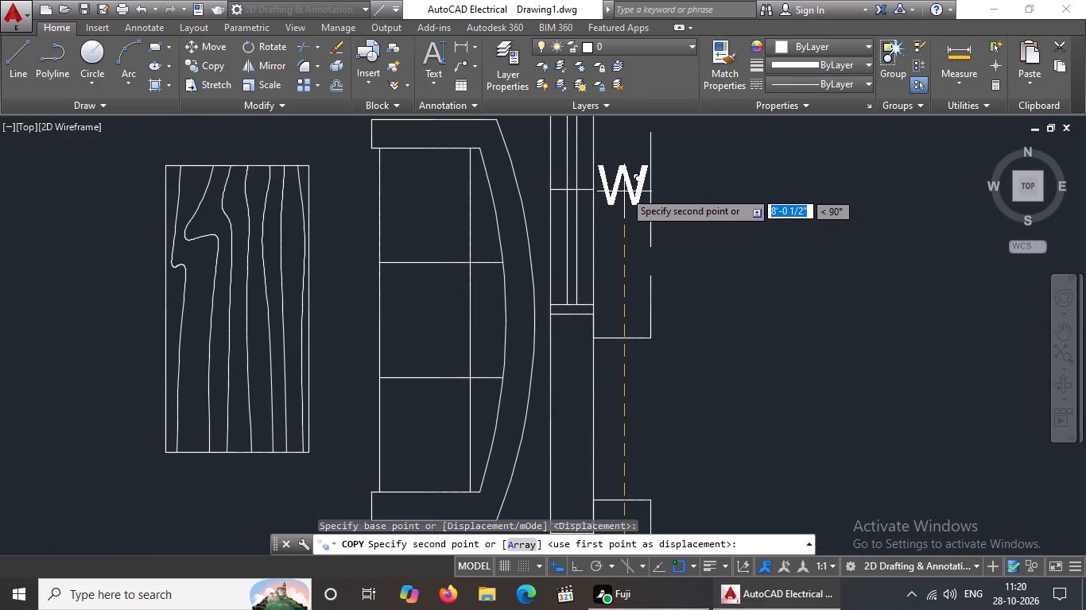
{"action": "left_click", "coordinate": [624, 191]}
Place further W copies in the projections of the wash area's and the upper bedroom's north-wall windows.
{"action": "scroll", "coordinate": [628, 199], "scroll_direction": "down", "scroll_amount": 7}
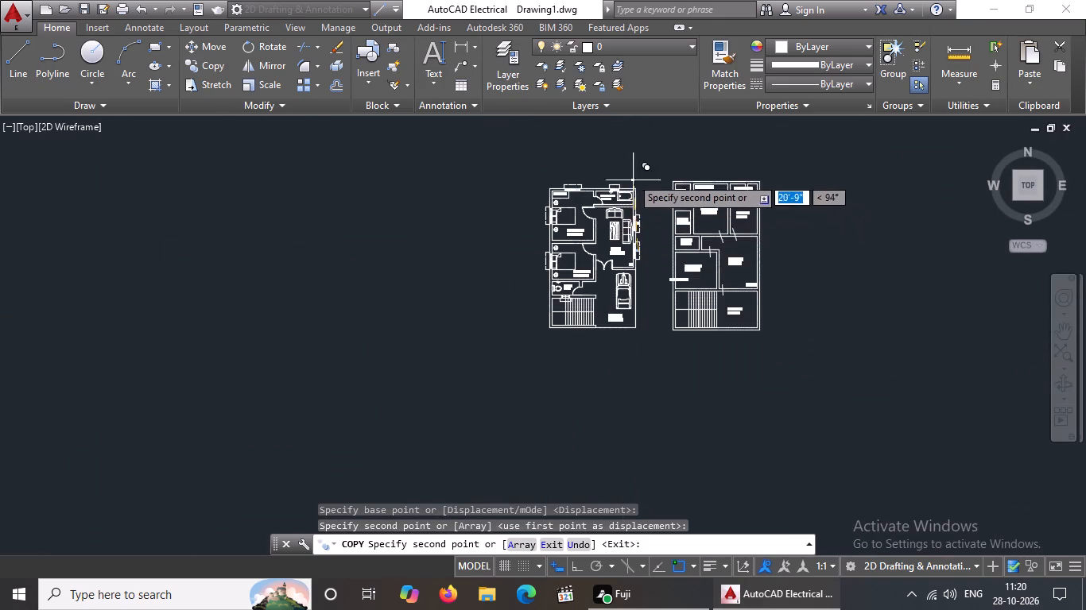
{"action": "scroll", "coordinate": [629, 173], "scroll_direction": "up", "scroll_amount": 6}
{"action": "scroll", "coordinate": [502, 273], "scroll_direction": "up", "scroll_amount": 2}
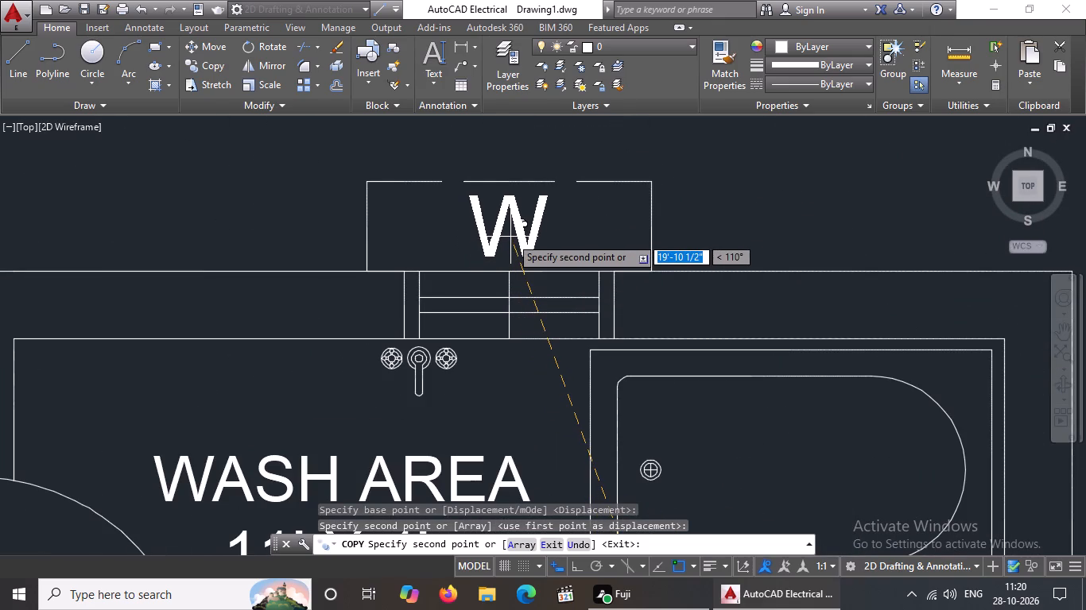
{"action": "left_click", "coordinate": [510, 237]}
{"action": "scroll", "coordinate": [515, 249], "scroll_direction": "down", "scroll_amount": 6}
{"action": "scroll", "coordinate": [470, 256], "scroll_direction": "up", "scroll_amount": 4}
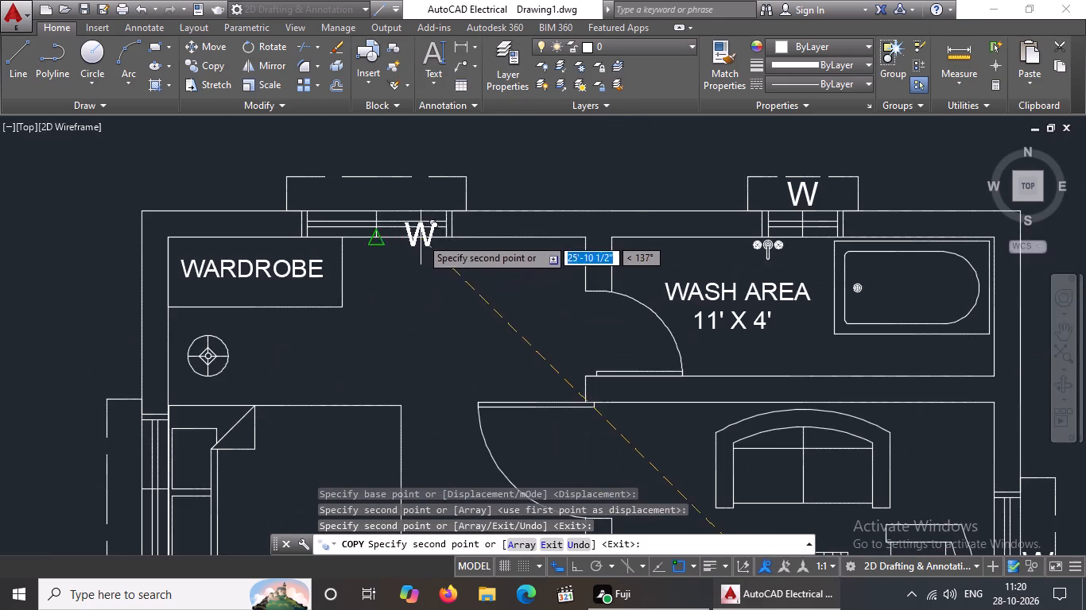
{"action": "scroll", "coordinate": [361, 199], "scroll_direction": "up", "scroll_amount": 1}
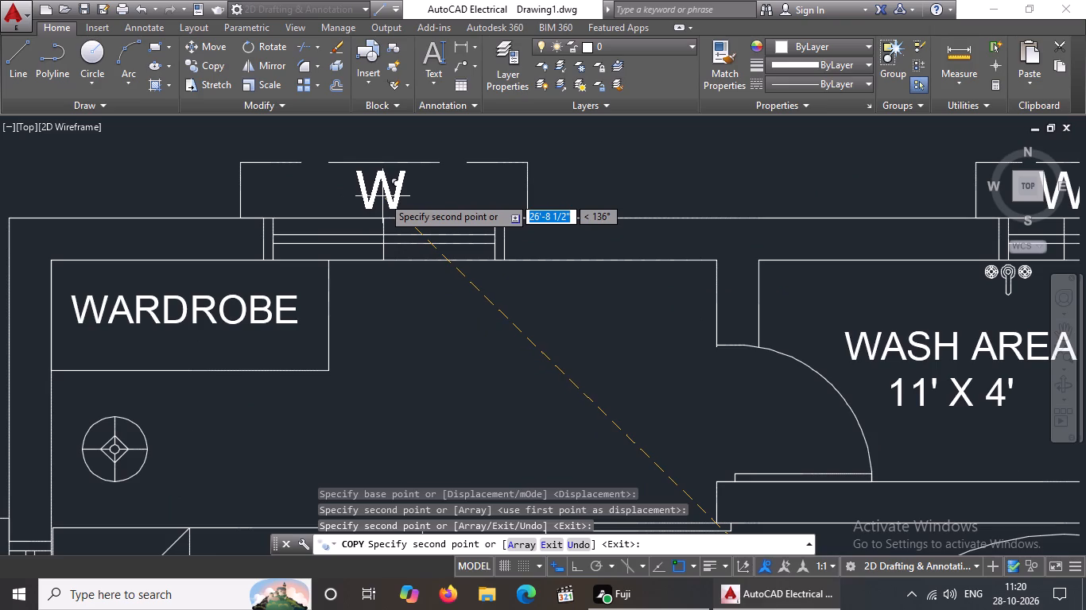
{"action": "left_click", "coordinate": [384, 197]}
Place W copies in the west-wall window projections of the 12' X 14'6" and 12' X 10'6" bedrooms.
{"action": "scroll", "coordinate": [406, 189], "scroll_direction": "down", "scroll_amount": 3}
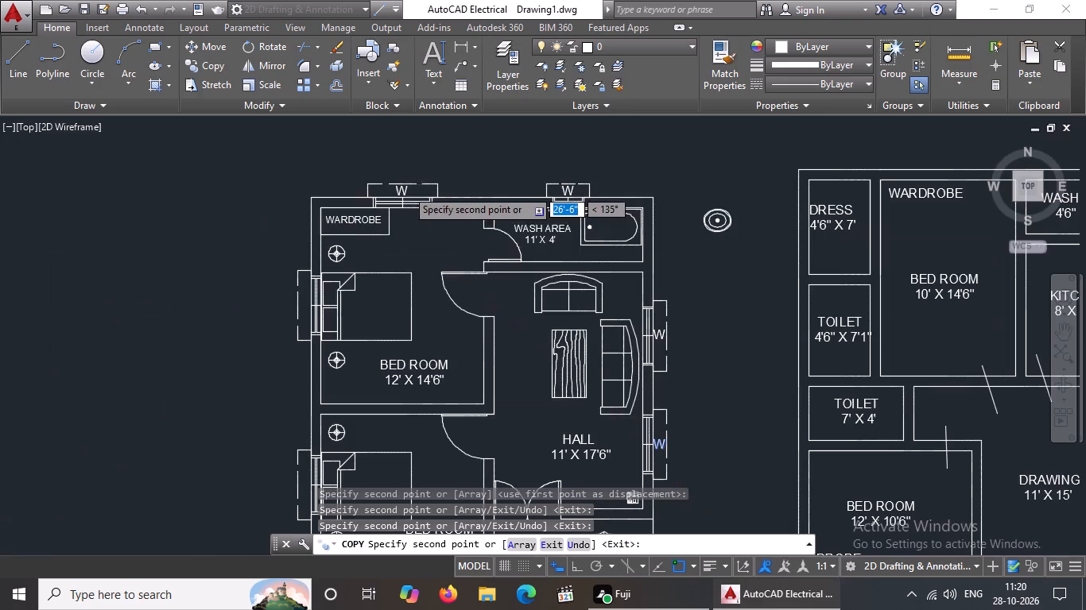
{"action": "scroll", "coordinate": [328, 310], "scroll_direction": "up", "scroll_amount": 4}
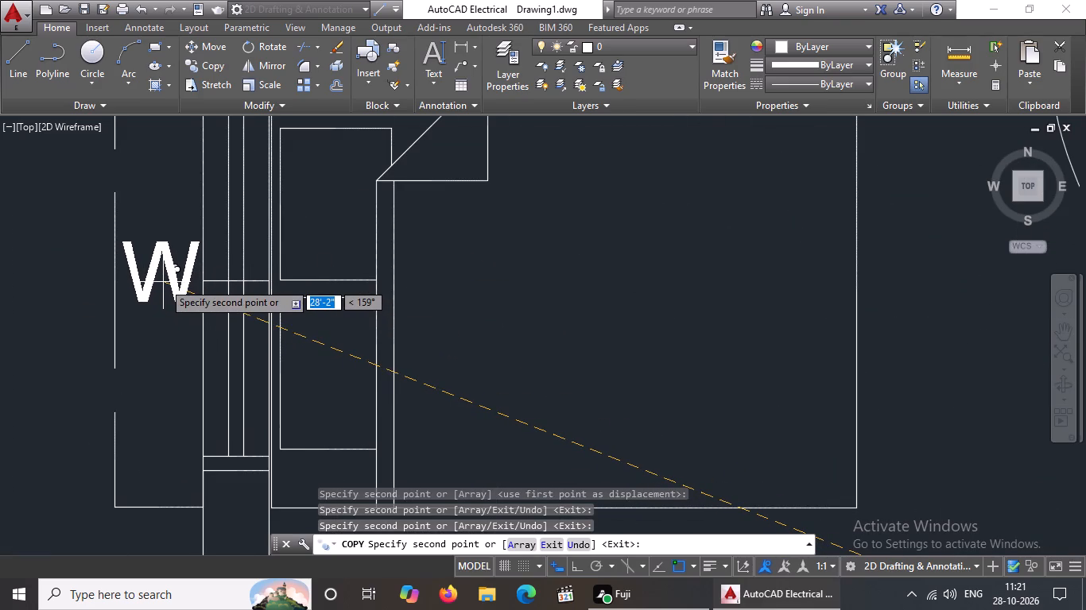
{"action": "left_click", "coordinate": [162, 286]}
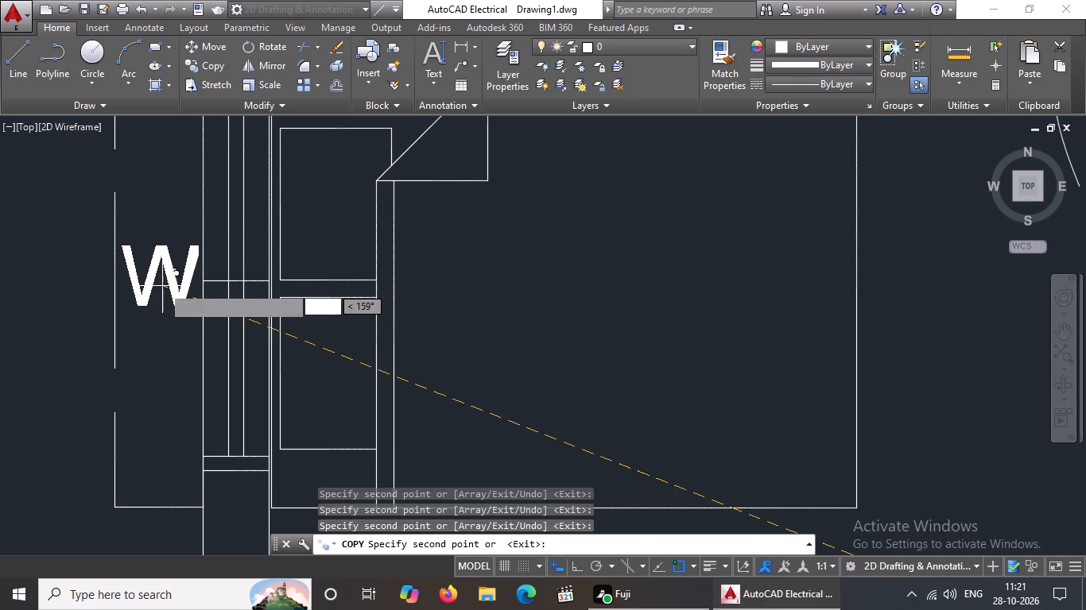
{"action": "scroll", "coordinate": [177, 272], "scroll_direction": "down", "scroll_amount": 7}
{"action": "scroll", "coordinate": [163, 410], "scroll_direction": "up", "scroll_amount": 3}
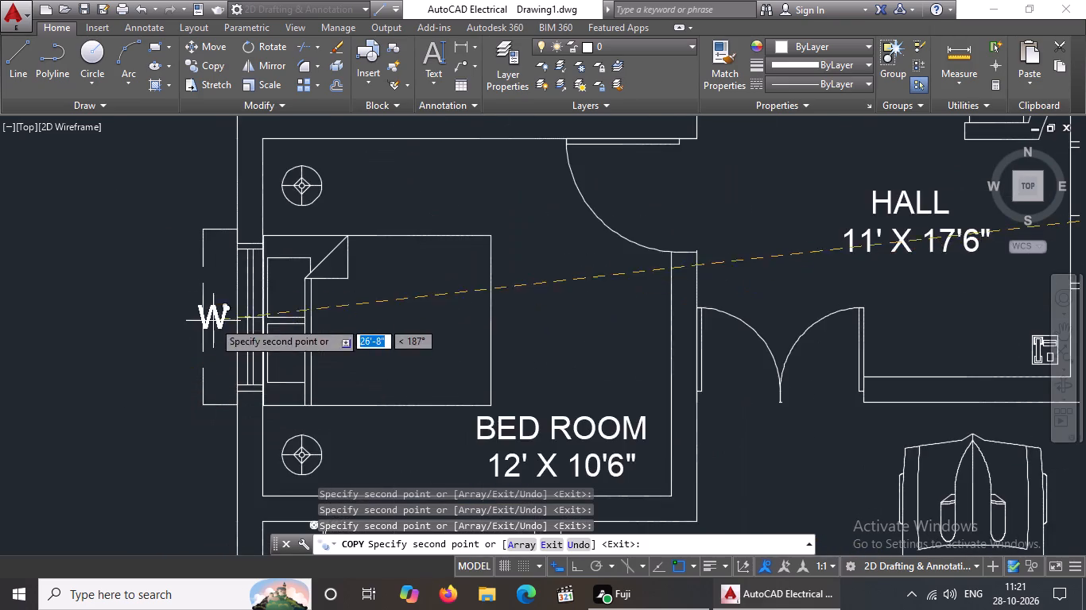
{"action": "scroll", "coordinate": [218, 322], "scroll_direction": "up", "scroll_amount": 4}
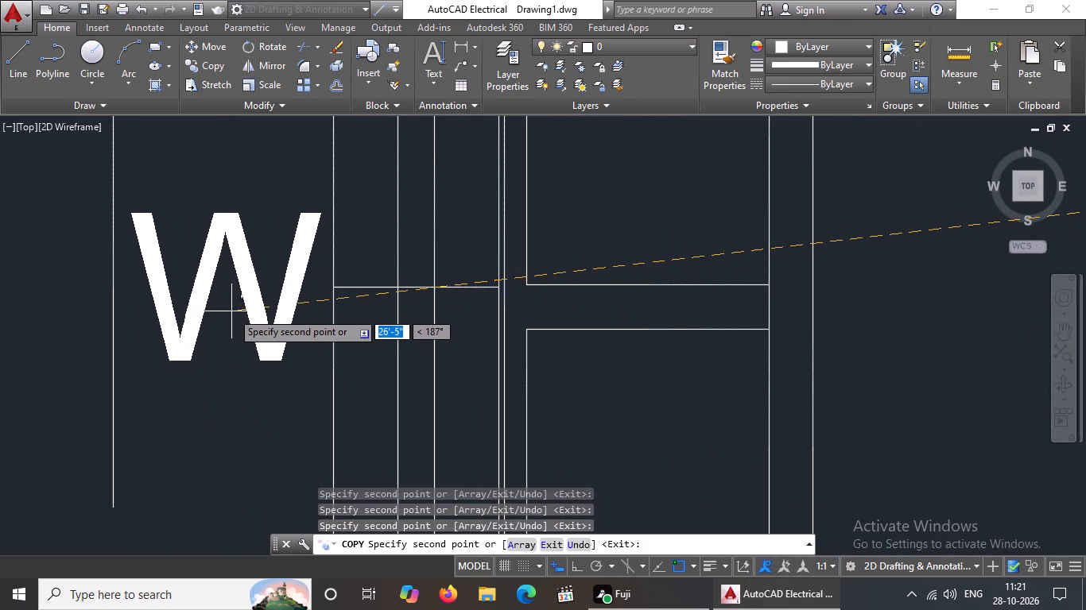
{"action": "left_click", "coordinate": [231, 311]}
Place a last W copy in the projection below the toilet's south window and end the Copy command.
{"action": "scroll", "coordinate": [251, 299], "scroll_direction": "down", "scroll_amount": 9}
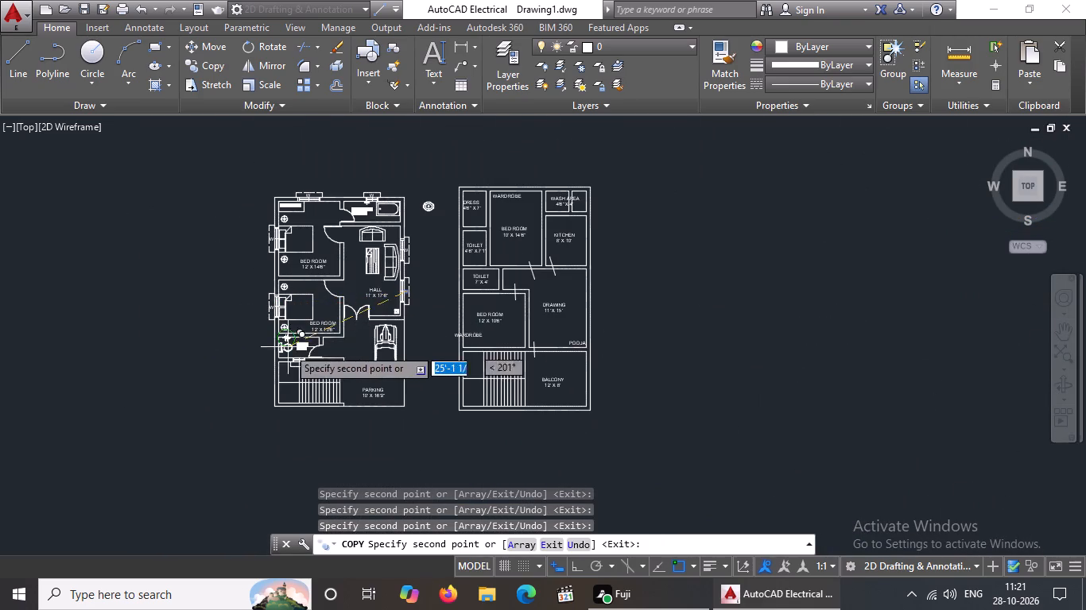
{"action": "scroll", "coordinate": [306, 370], "scroll_direction": "up", "scroll_amount": 7}
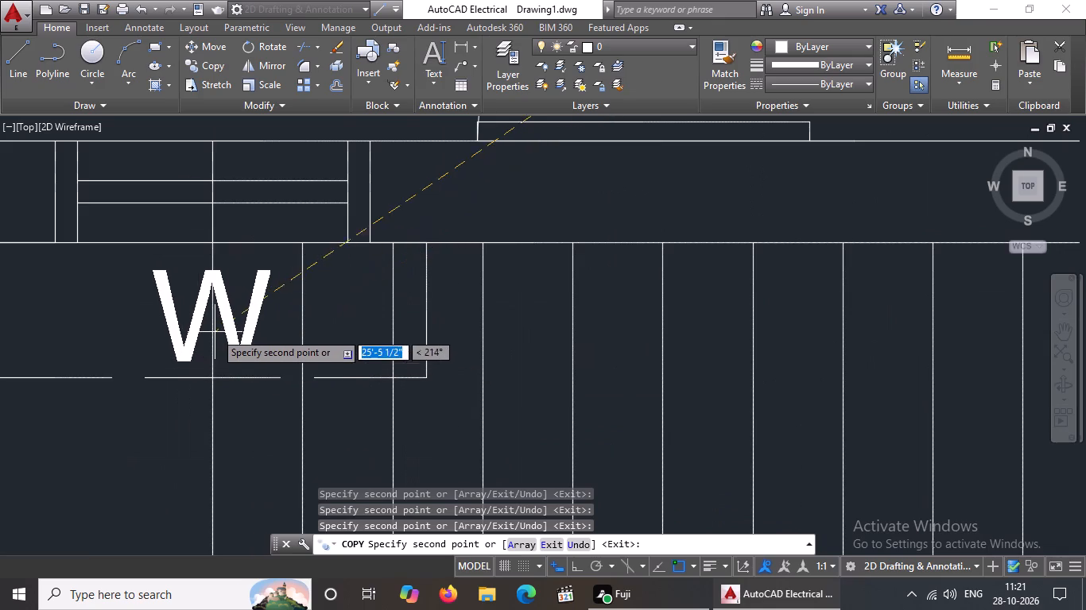
{"action": "left_click", "coordinate": [215, 330]}
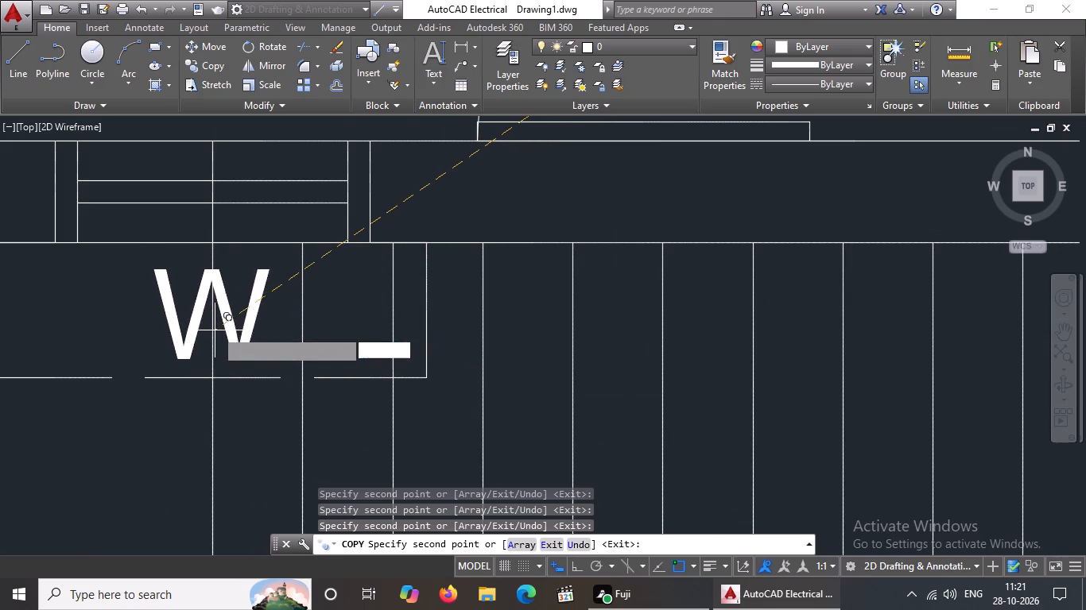
{"action": "scroll", "coordinate": [222, 324], "scroll_direction": "down", "scroll_amount": 6}
{"action": "key", "text": "Escape"}
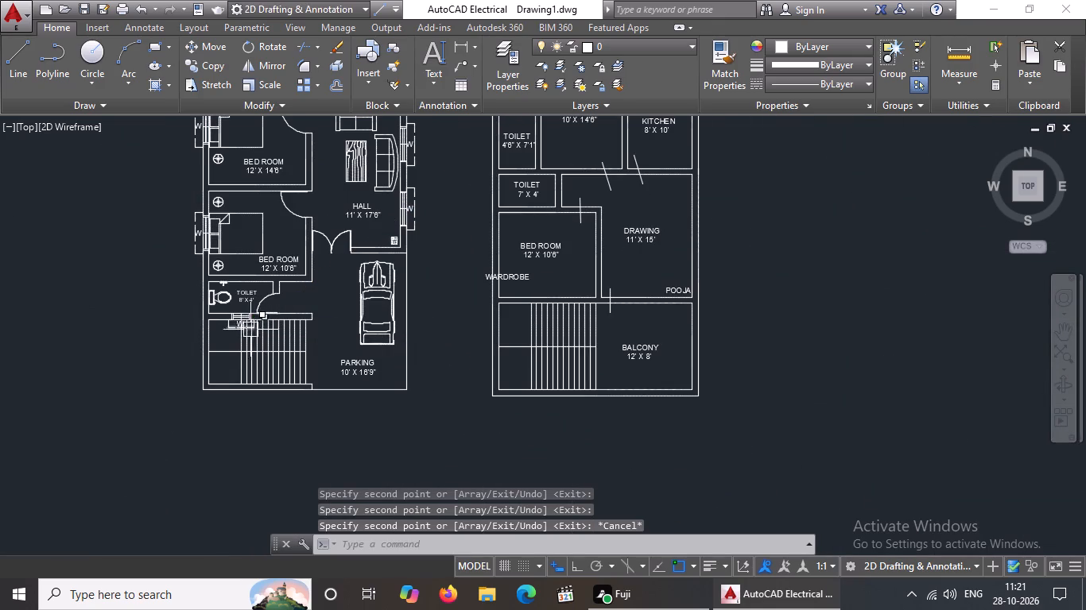
Change the toilet window's label text from W to V.
{"action": "scroll", "coordinate": [228, 322], "scroll_direction": "up", "scroll_amount": 7}
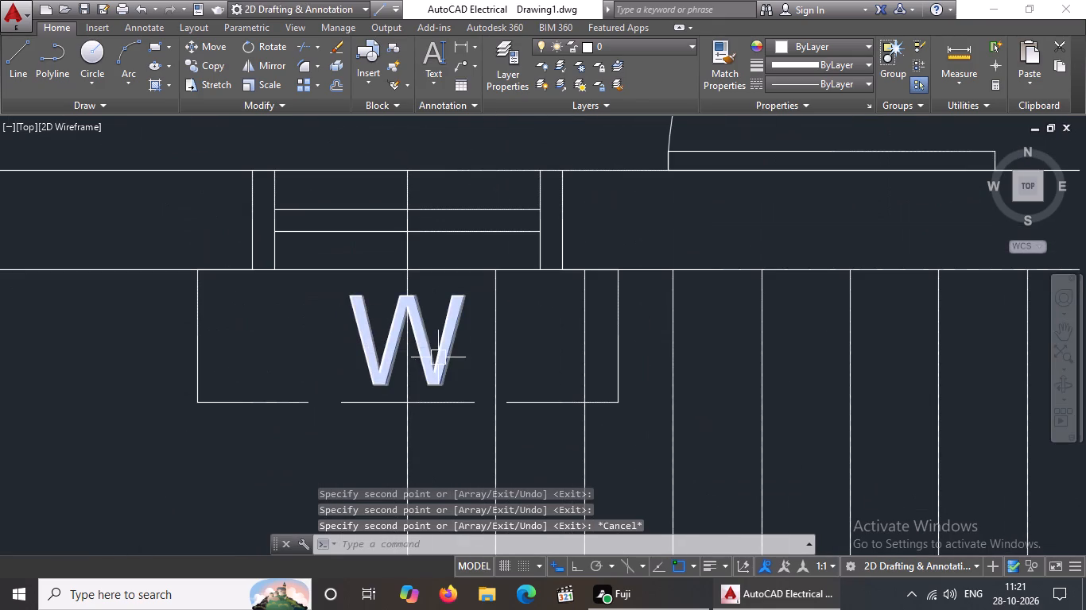
{"action": "double_click", "coordinate": [434, 357]}
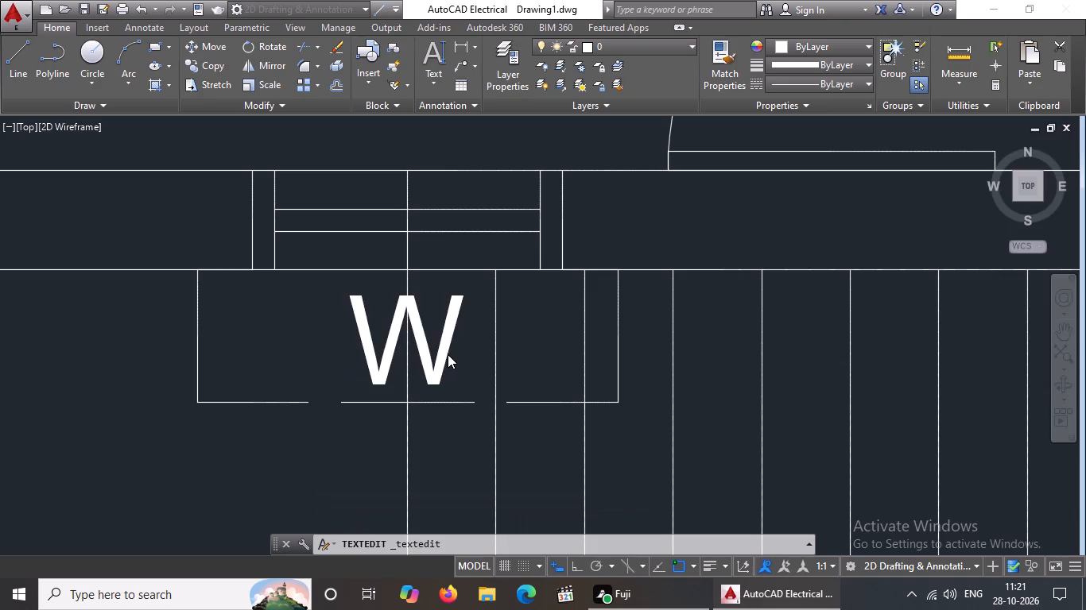
{"action": "key", "text": "BackSpace"}
{"action": "key", "text": "v"}
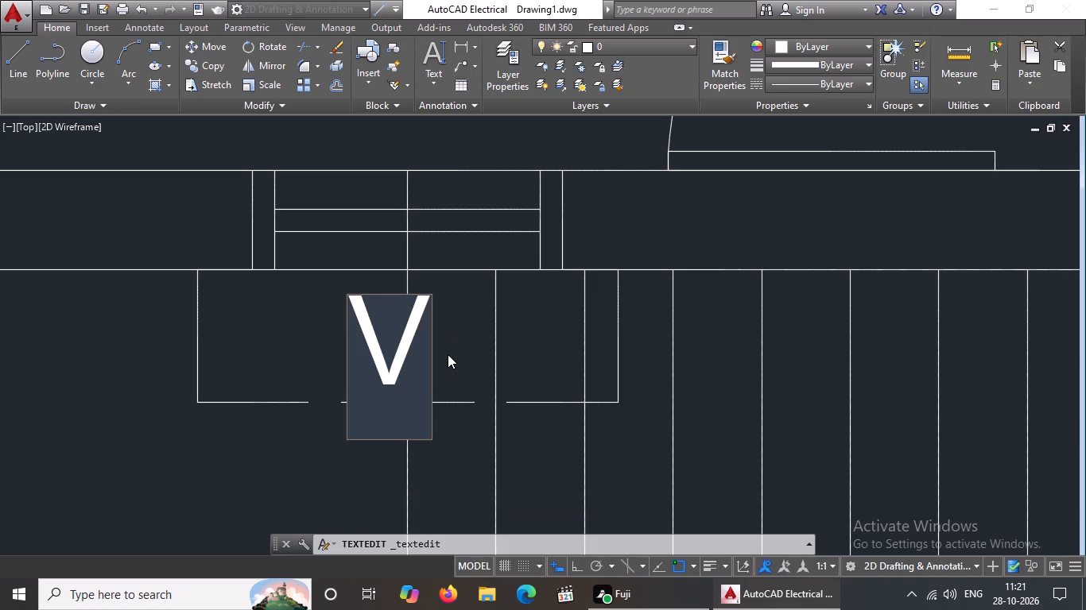
{"action": "left_click", "coordinate": [246, 338]}
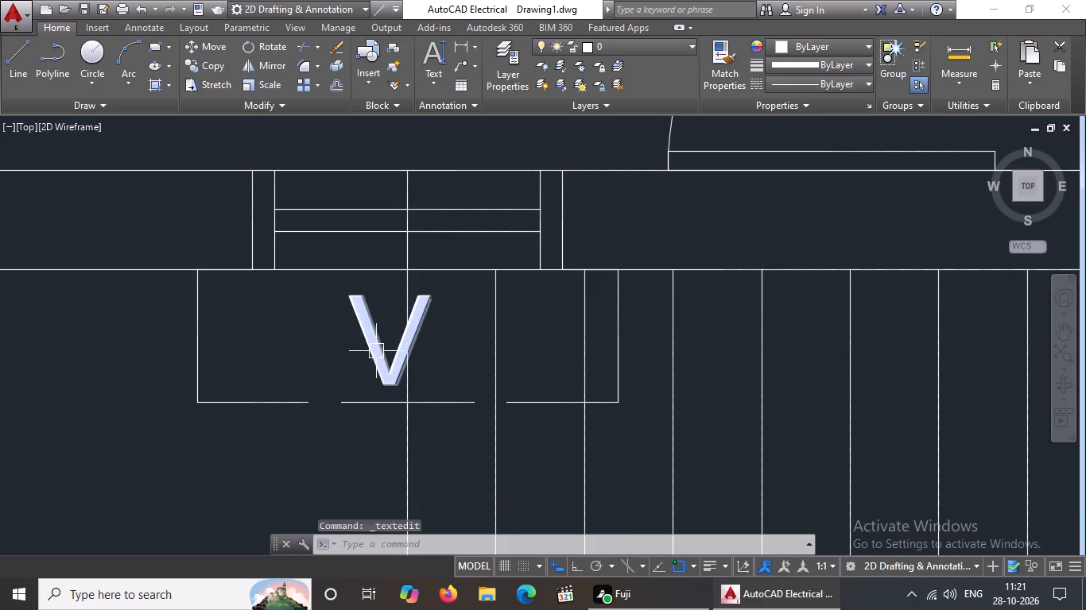
Shift the toilet's V label slightly to centre it on the window, then deselect it.
{"action": "left_click", "coordinate": [376, 351]}
{"action": "left_click", "coordinate": [347, 385]}
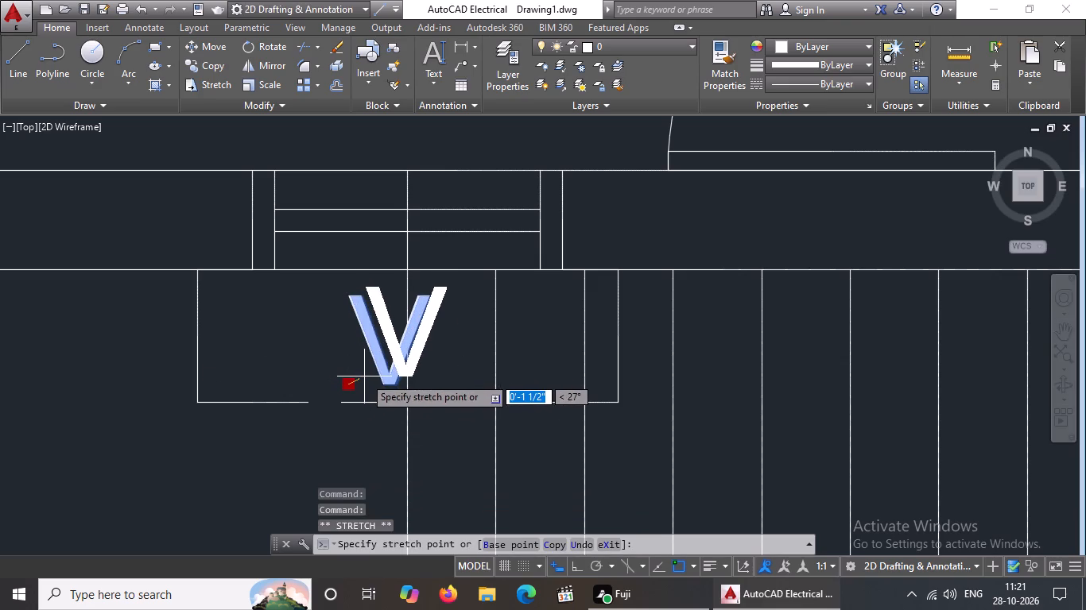
{"action": "left_click", "coordinate": [365, 376]}
{"action": "scroll", "coordinate": [371, 374], "scroll_direction": "down", "scroll_amount": 5}
{"action": "key", "text": "Escape"}
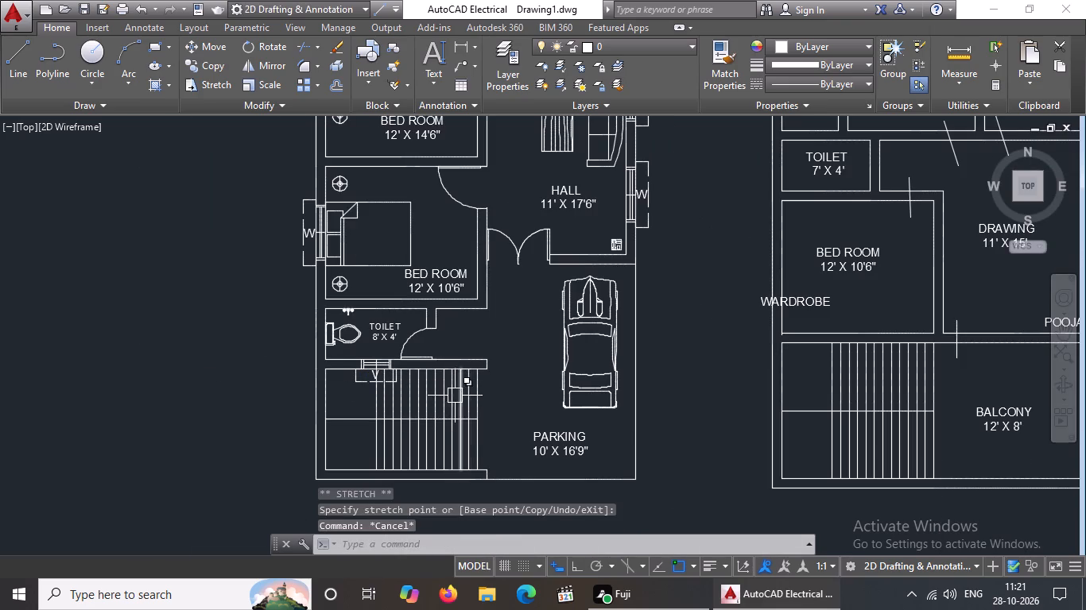
Change the wash area window's label text from W to V.
{"action": "scroll", "coordinate": [372, 343], "scroll_direction": "down", "scroll_amount": 1}
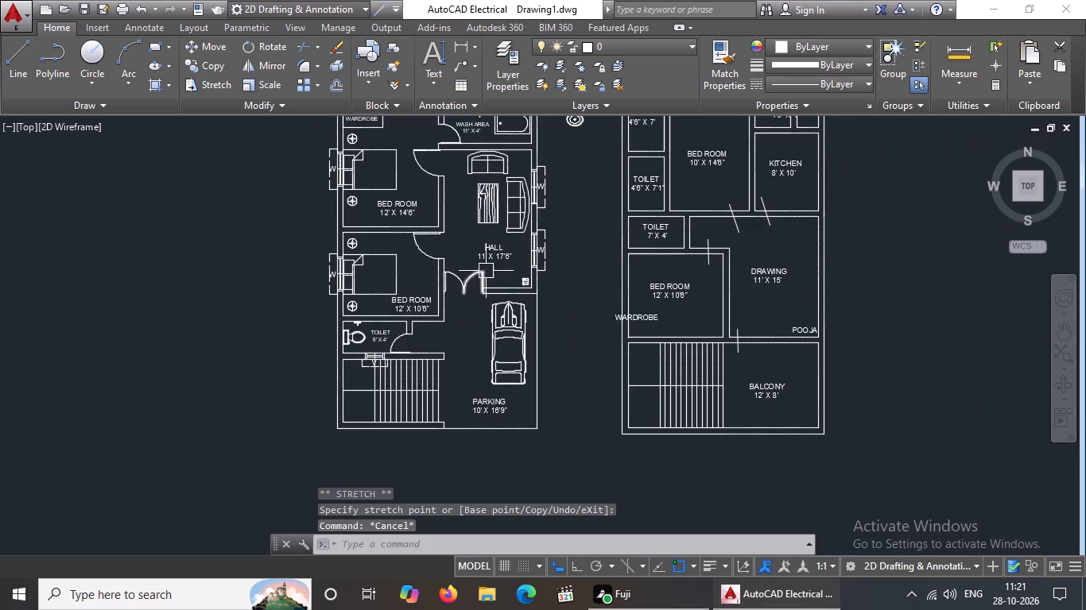
{"action": "middle_click_drag", "start_coordinate": [477, 313], "coordinate": [446, 434]}
{"action": "scroll", "coordinate": [444, 223], "scroll_direction": "up", "scroll_amount": 3}
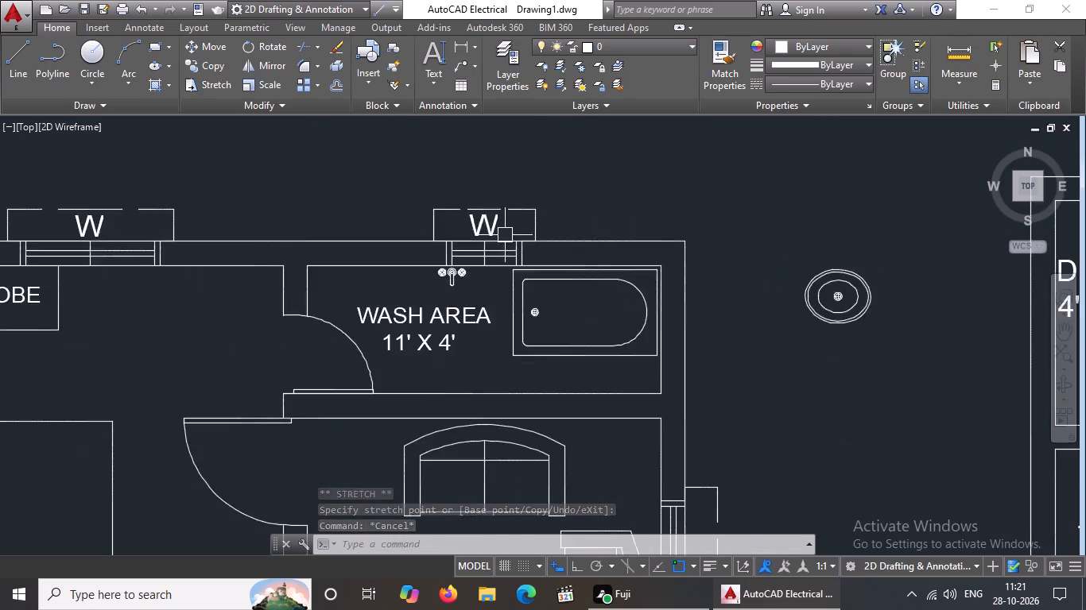
{"action": "scroll", "coordinate": [505, 235], "scroll_direction": "up", "scroll_amount": 2}
{"action": "double_click", "coordinate": [455, 219]}
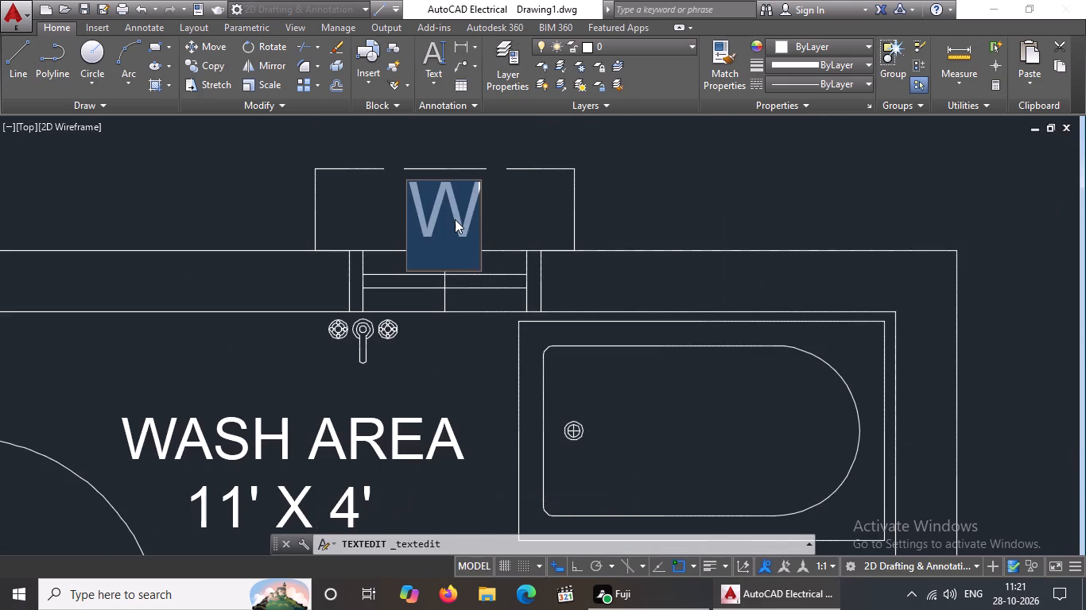
{"action": "key", "text": "BackSpace"}
{"action": "key", "text": "v"}
{"action": "left_click", "coordinate": [639, 197]}
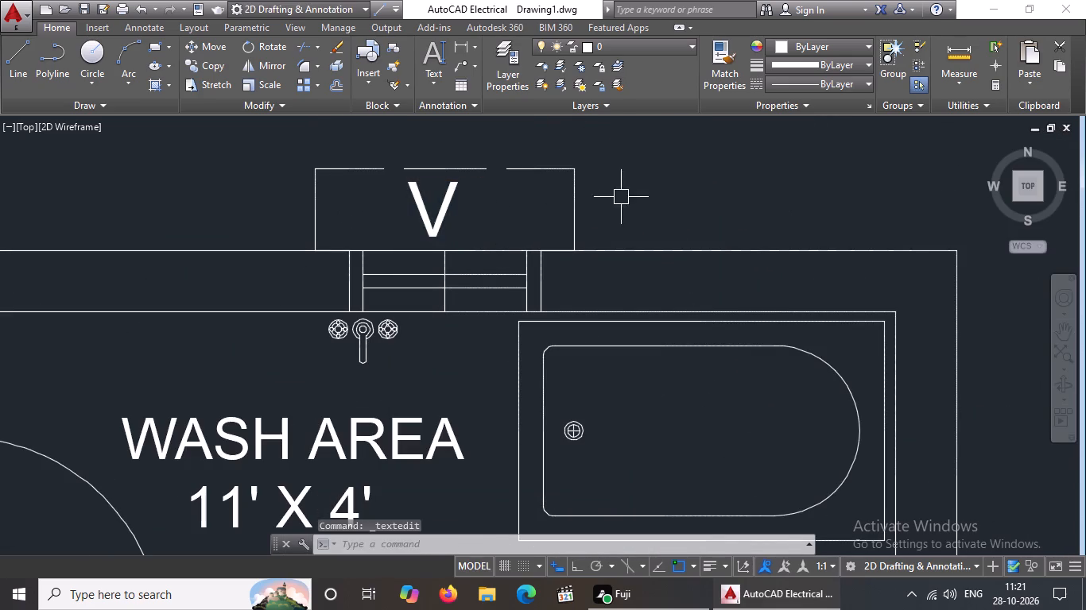
Shift the wash area's V label about 1 1/2" to centre it on the window, then deselect it.
{"action": "left_click", "coordinate": [437, 225]}
{"action": "left_click", "coordinate": [406, 234]}
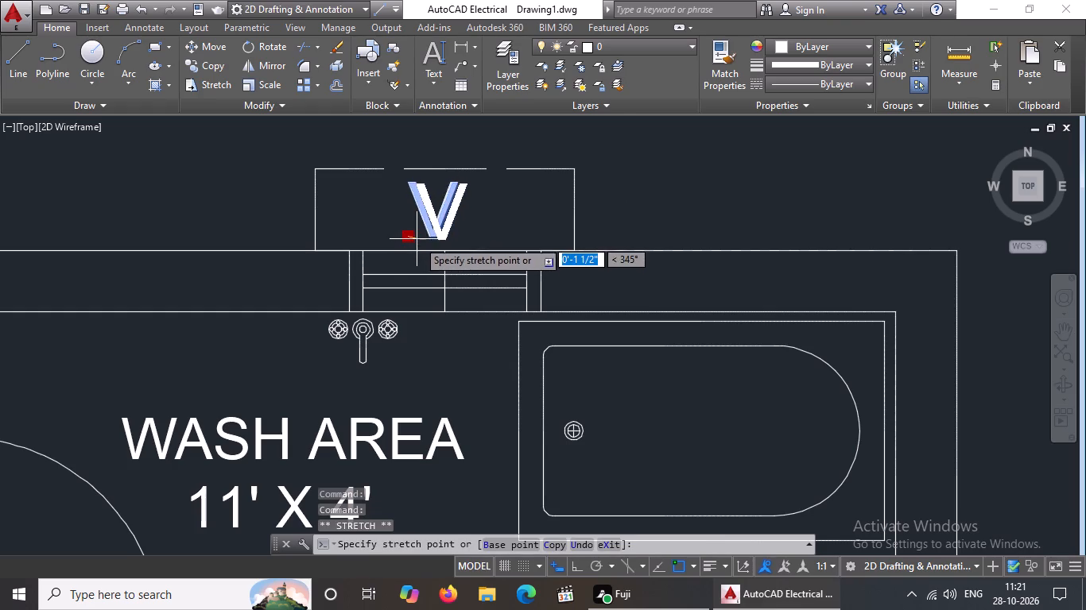
{"action": "left_click", "coordinate": [417, 240]}
{"action": "scroll", "coordinate": [442, 214], "scroll_direction": "down", "scroll_amount": 3}
{"action": "key", "text": "Escape"}
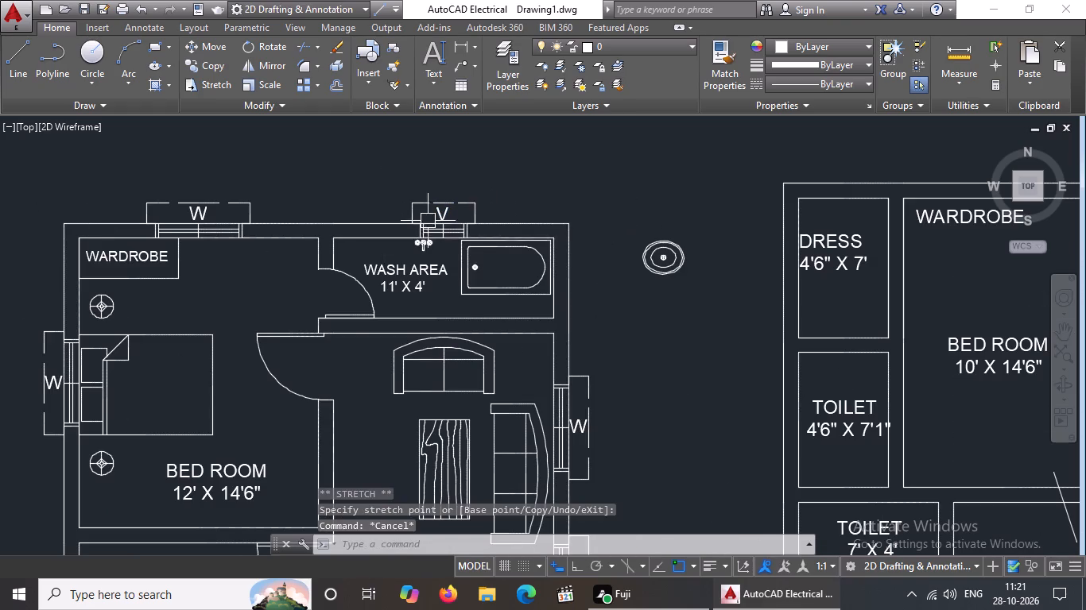
Copy the W label from the hall's lower window to just below the double main door between hall and parking.
{"action": "scroll", "coordinate": [429, 221], "scroll_direction": "down", "scroll_amount": 3}
{"action": "scroll", "coordinate": [422, 269], "scroll_direction": "up", "scroll_amount": 2}
{"action": "scroll", "coordinate": [422, 269], "scroll_direction": "down", "scroll_amount": 1}
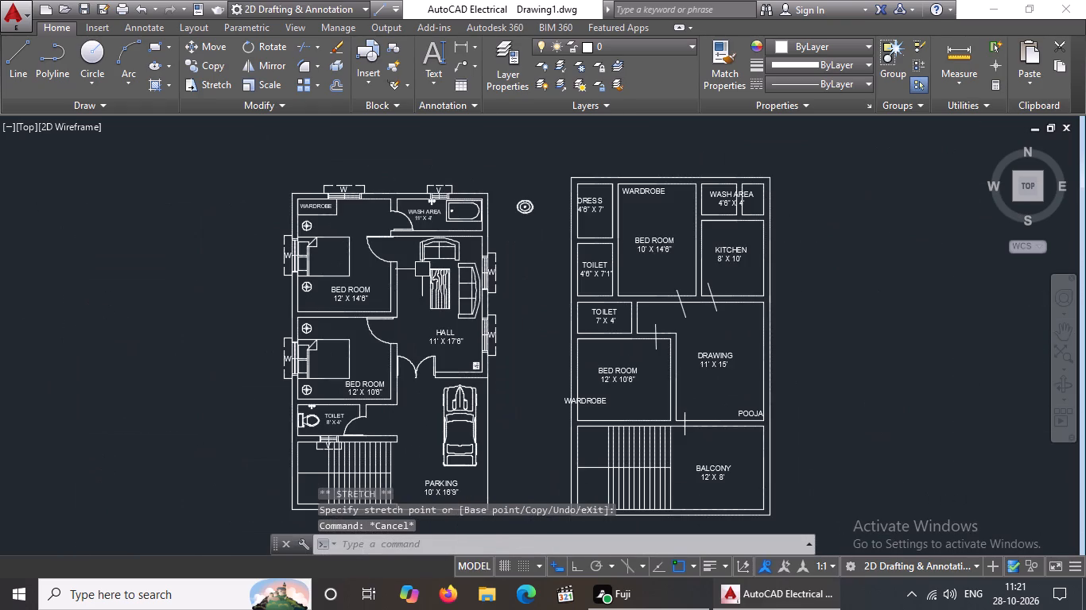
{"action": "scroll", "coordinate": [479, 389], "scroll_direction": "down", "scroll_amount": 2}
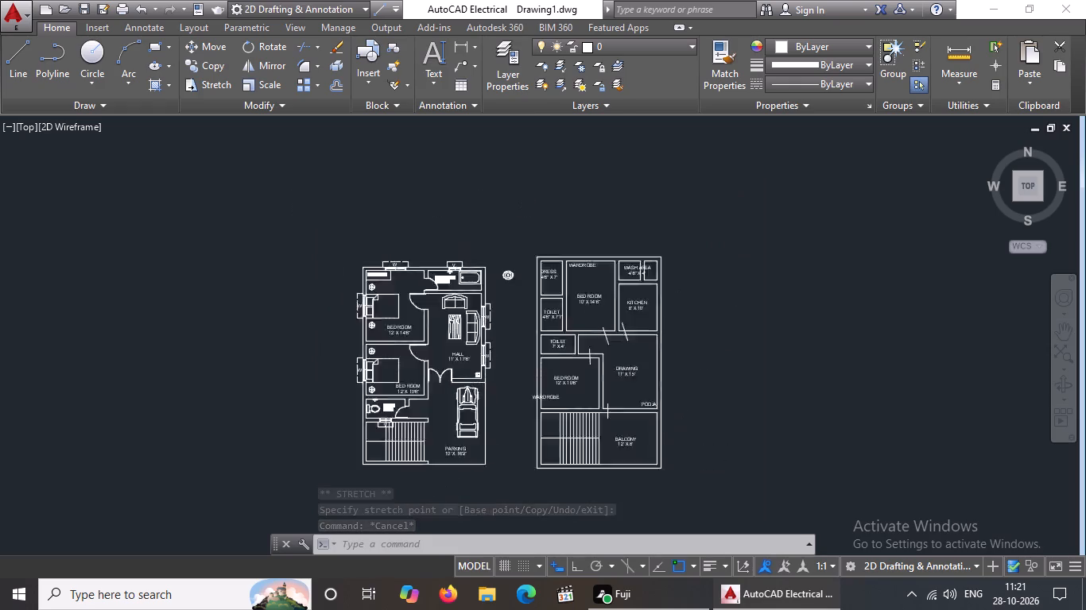
{"action": "scroll", "coordinate": [479, 437], "scroll_direction": "up", "scroll_amount": 4}
{"action": "scroll", "coordinate": [460, 394], "scroll_direction": "down", "scroll_amount": 2}
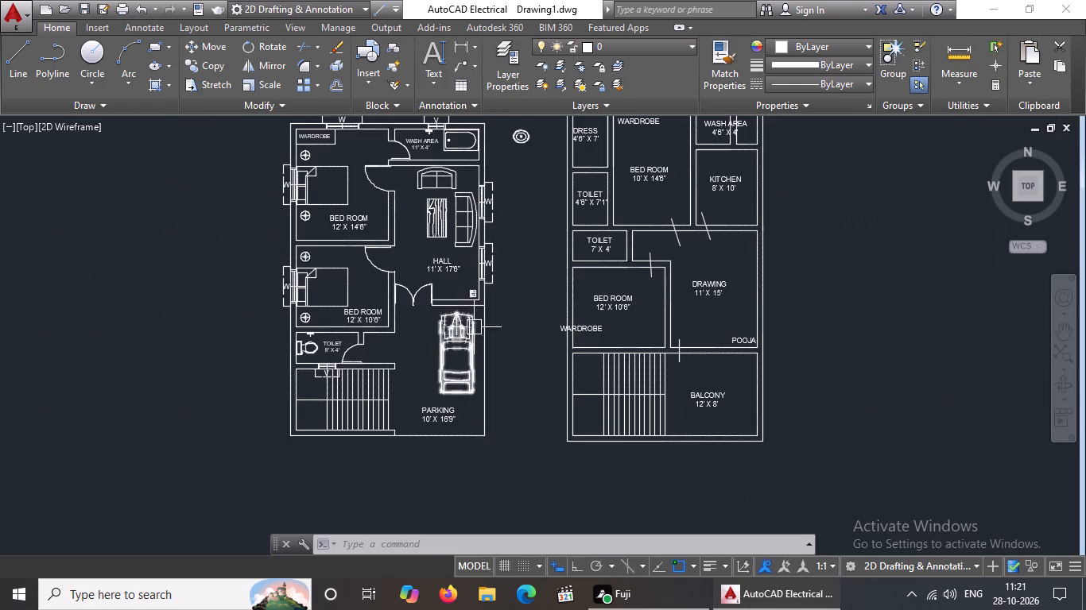
{"action": "middle_click_drag", "start_coordinate": [470, 338], "coordinate": [466, 359]}
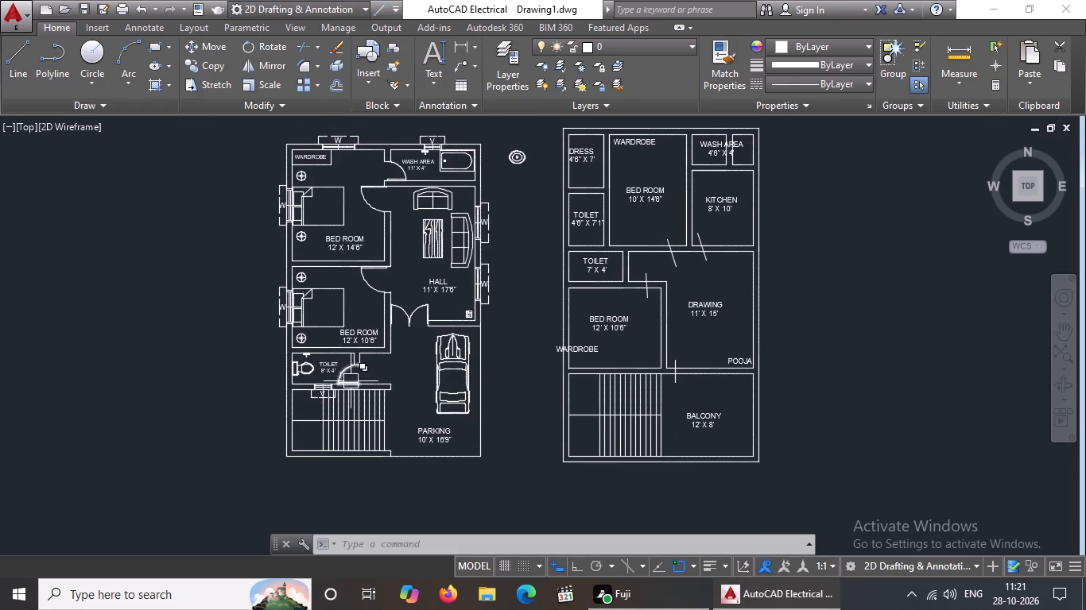
{"action": "scroll", "coordinate": [474, 319], "scroll_direction": "up", "scroll_amount": 3}
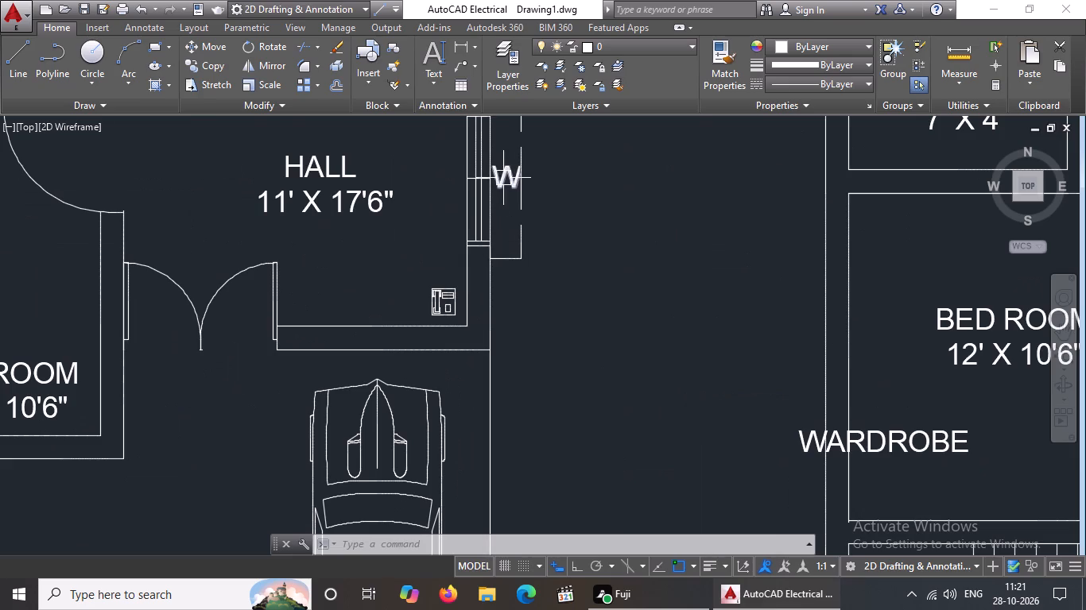
{"action": "left_click", "coordinate": [504, 179]}
{"action": "left_click", "coordinate": [211, 67]}
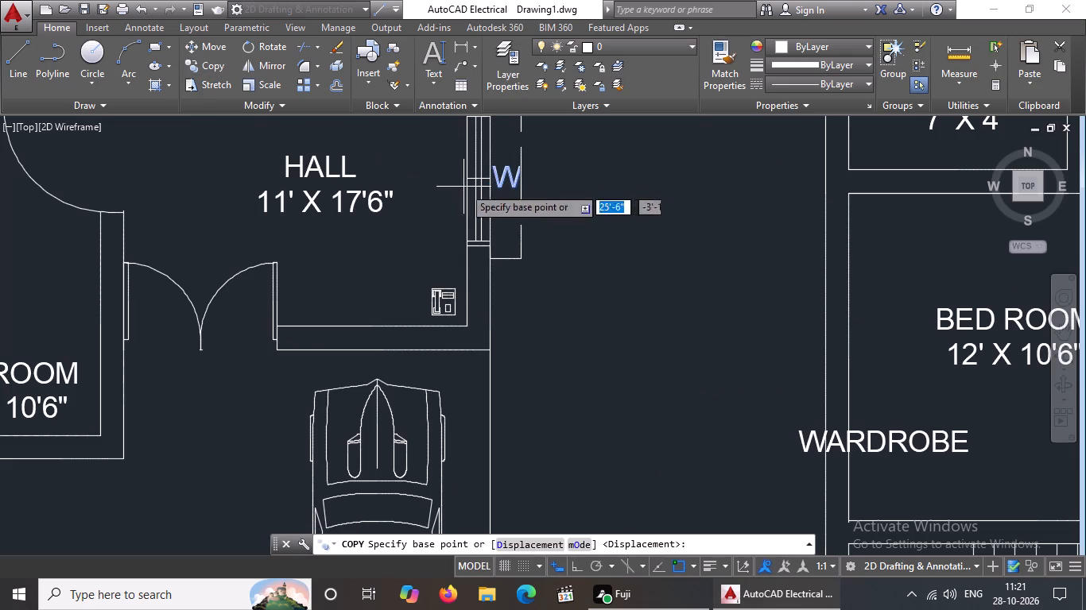
{"action": "left_click", "coordinate": [501, 179]}
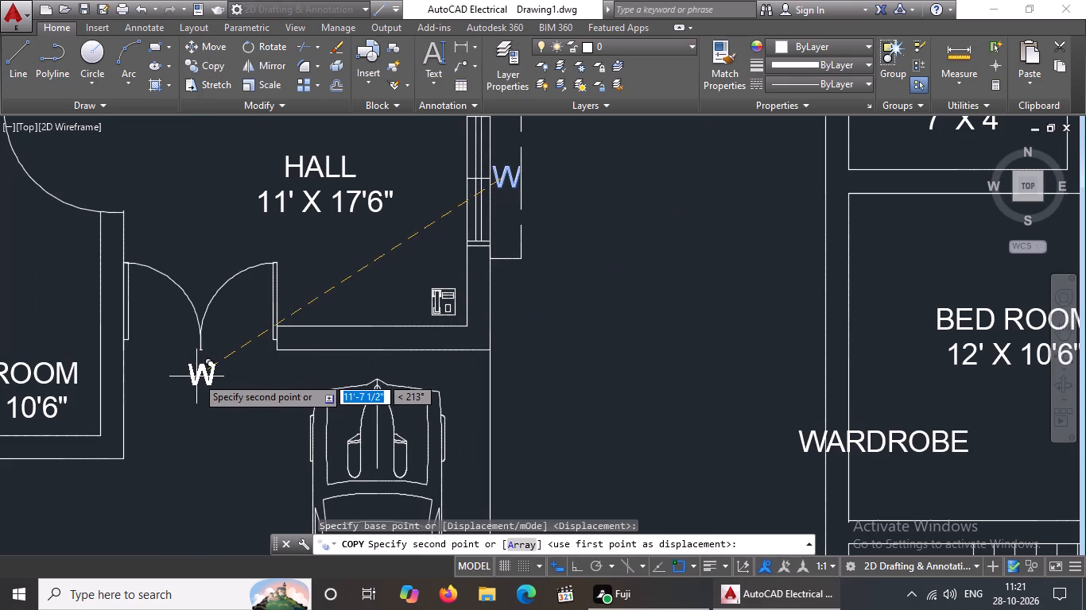
{"action": "left_click", "coordinate": [197, 371]}
{"action": "key", "text": "Escape"}
Change the copied label below the main double door from W to MD.
{"action": "double_click", "coordinate": [200, 371]}
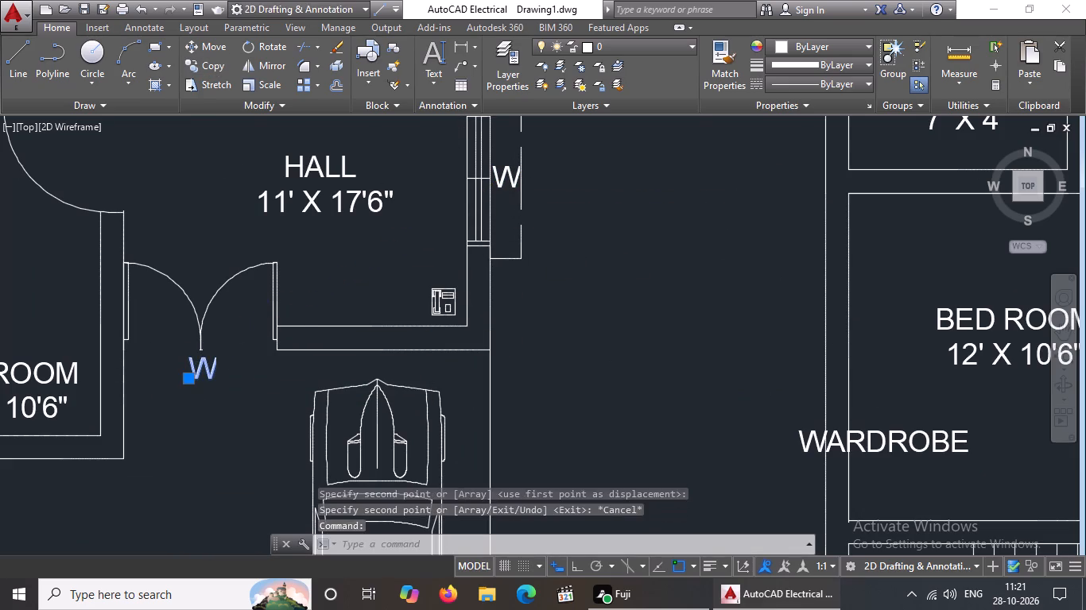
{"action": "key", "text": "BackSpace"}
{"action": "key", "text": "BackSpace"}
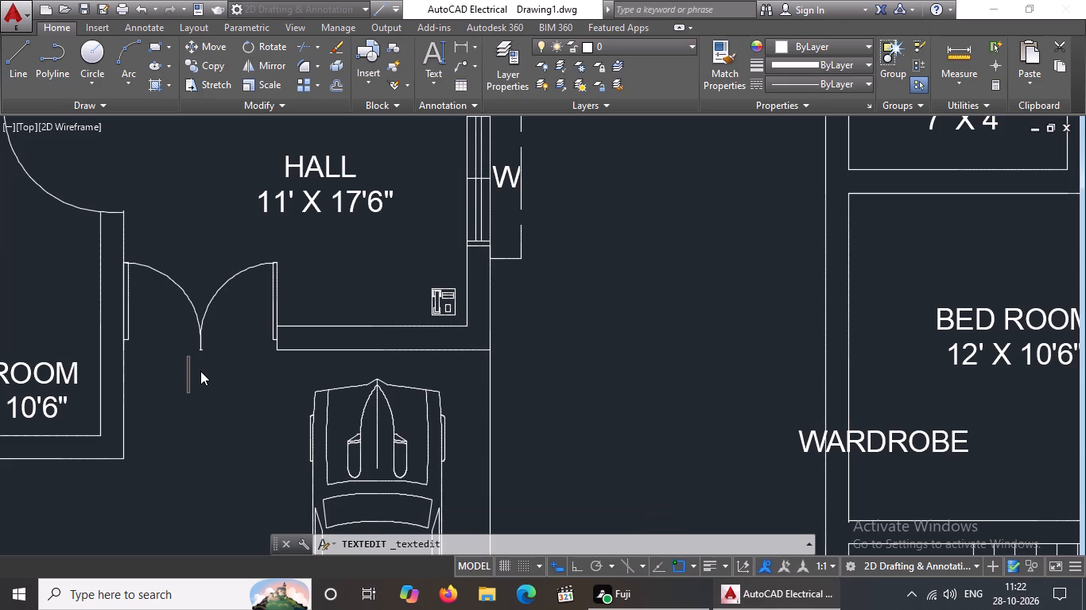
{"action": "type", "text": "MD"}
{"action": "key", "text": "Return"}
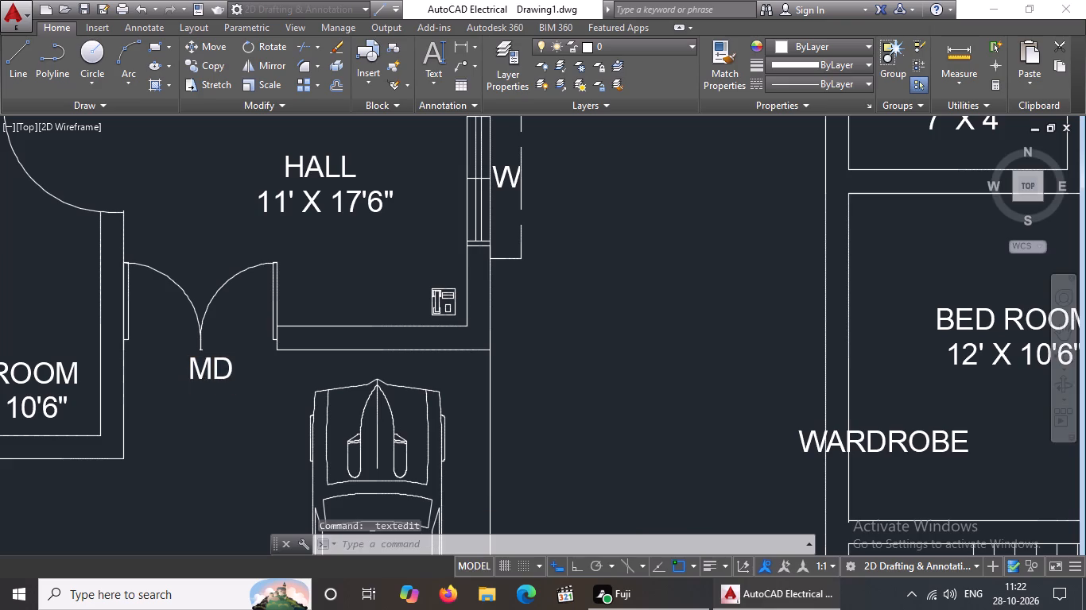
Copy the MD label from the main door to the doorway of the 8' X 4' toilet.
{"action": "scroll", "coordinate": [201, 376], "scroll_direction": "down", "scroll_amount": 4}
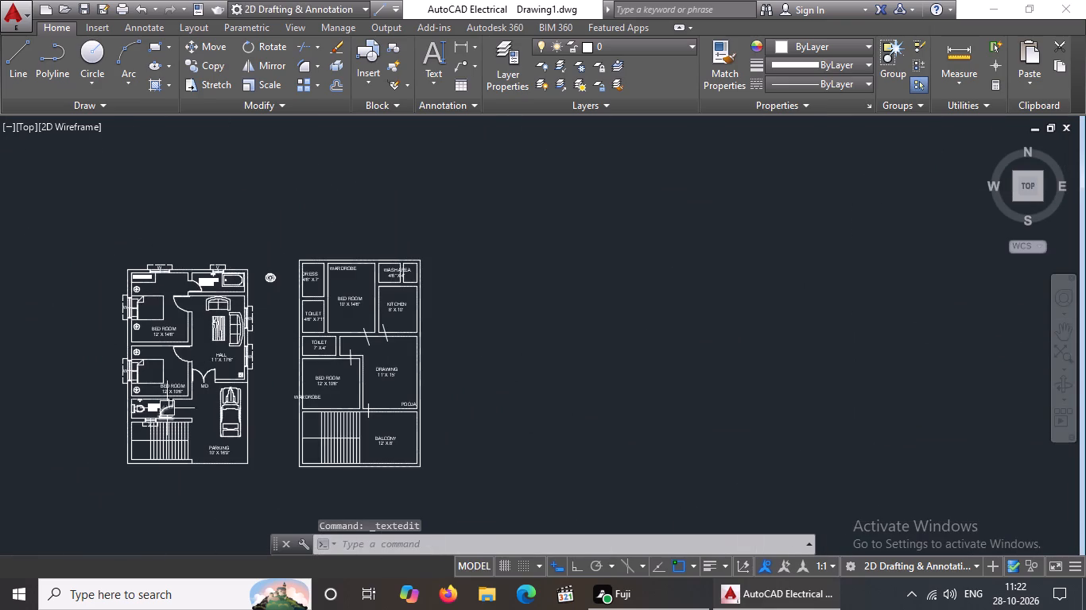
{"action": "scroll", "coordinate": [170, 407], "scroll_direction": "up", "scroll_amount": 3}
{"action": "left_click", "coordinate": [320, 326]}
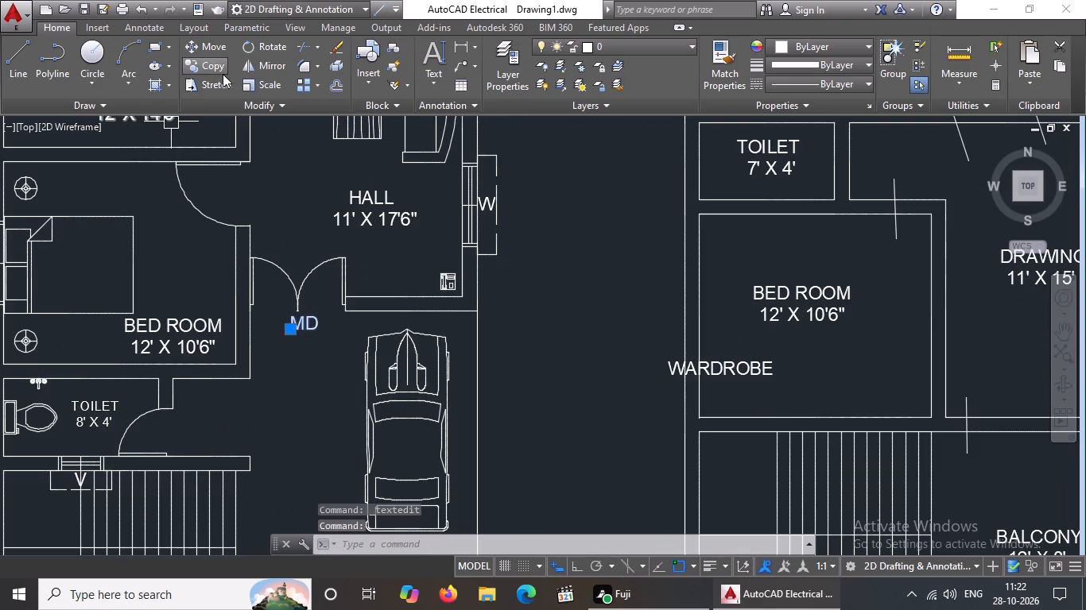
{"action": "left_click", "coordinate": [215, 60]}
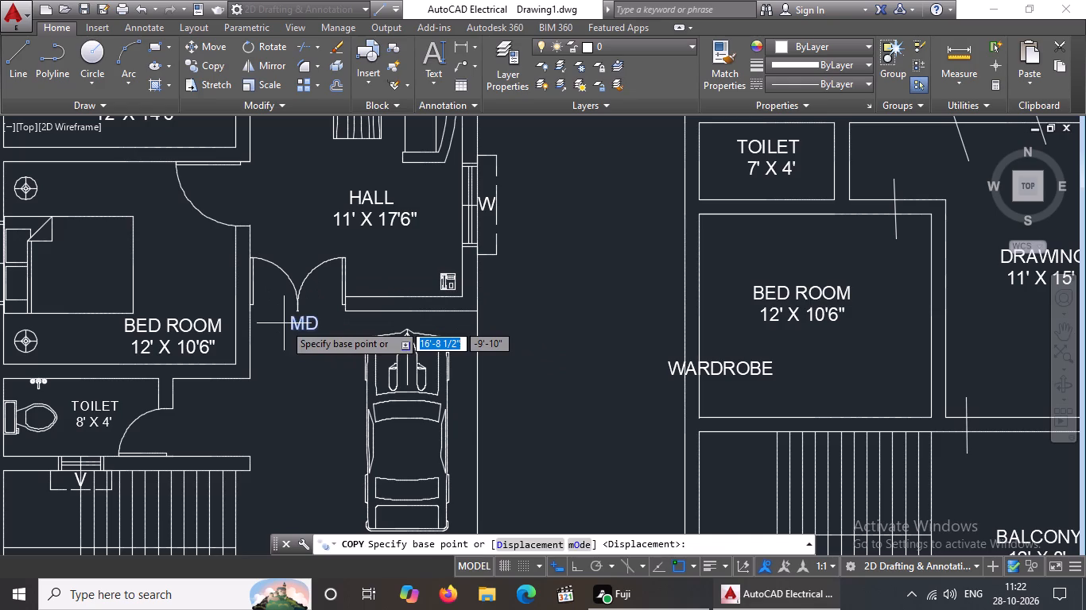
{"action": "left_click", "coordinate": [304, 324]}
{"action": "left_click", "coordinate": [169, 434]}
{"action": "key", "text": "Escape"}
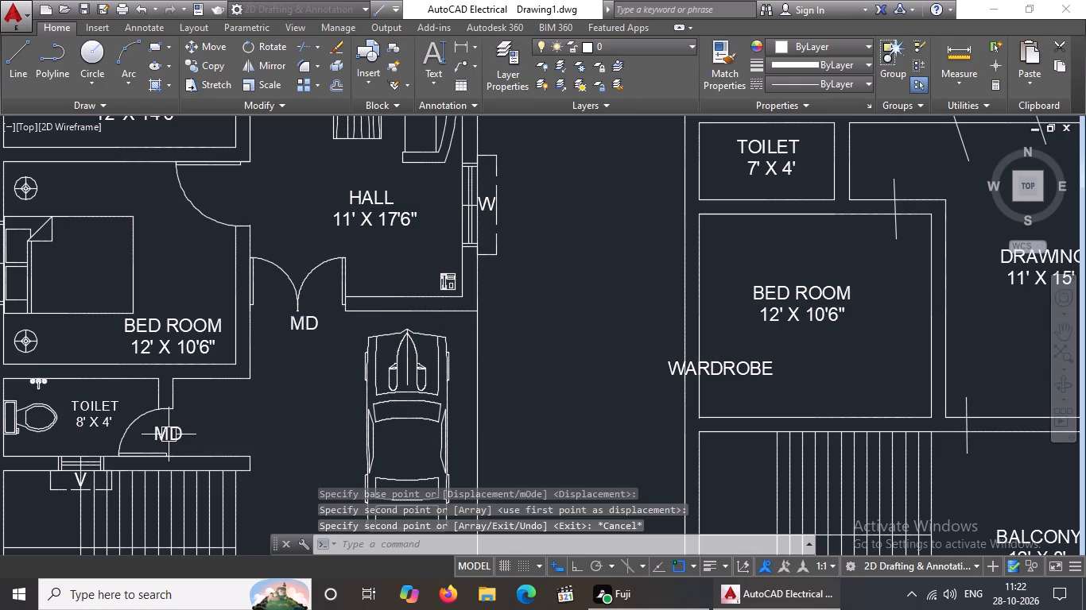
Change the label text at the toilet doorway from MD to D.
{"action": "double_click", "coordinate": [172, 434]}
{"action": "key", "text": "BackSpace"}
{"action": "key", "text": "BackSpace"}
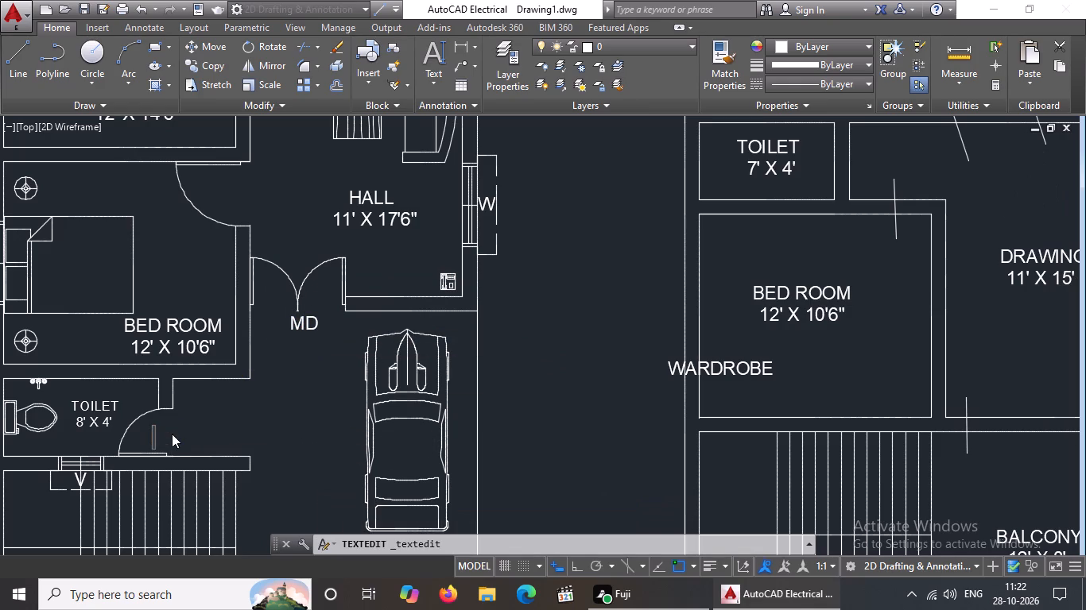
{"action": "key", "text": "d"}
{"action": "key", "text": "Return"}
Shift the toilet door's D label about 3" horizontally towards the middle of the doorway.
{"action": "scroll", "coordinate": [169, 434], "scroll_direction": "up", "scroll_amount": 3}
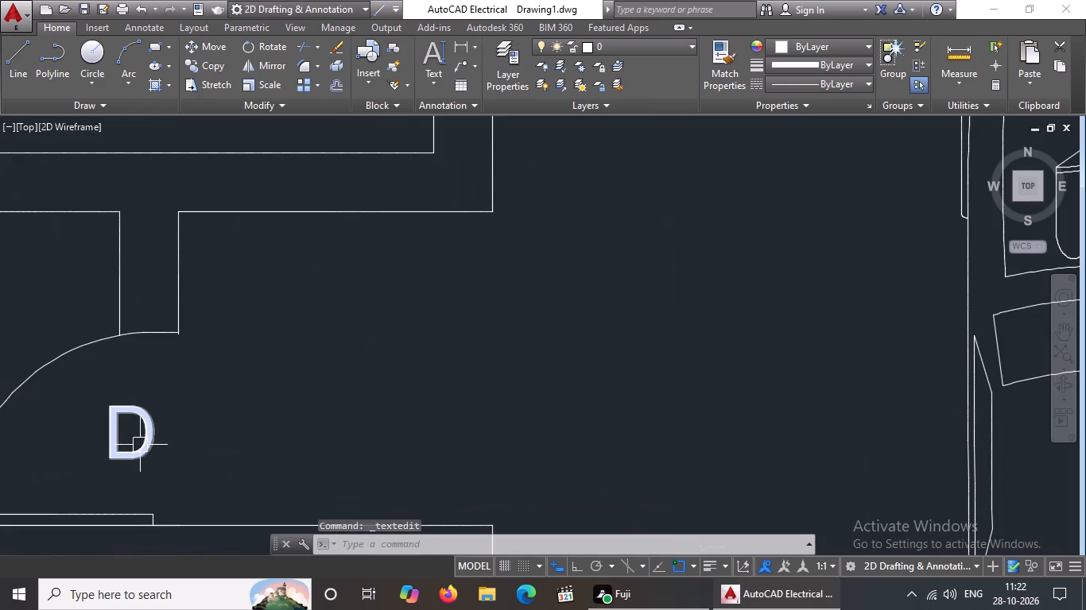
{"action": "left_click", "coordinate": [132, 445]}
{"action": "left_click", "coordinate": [101, 461]}
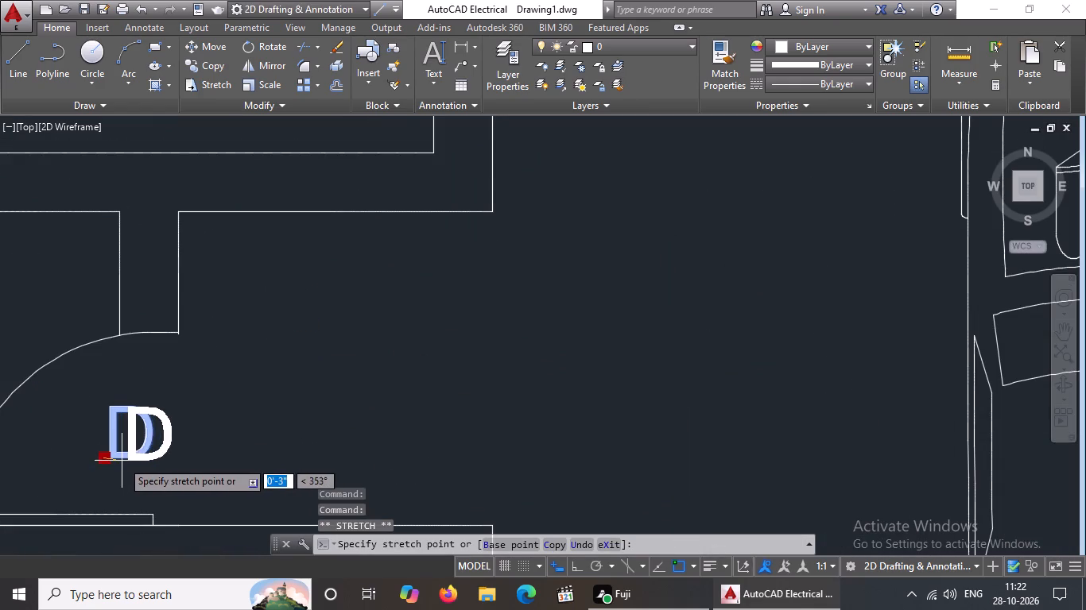
{"action": "left_click", "coordinate": [126, 463]}
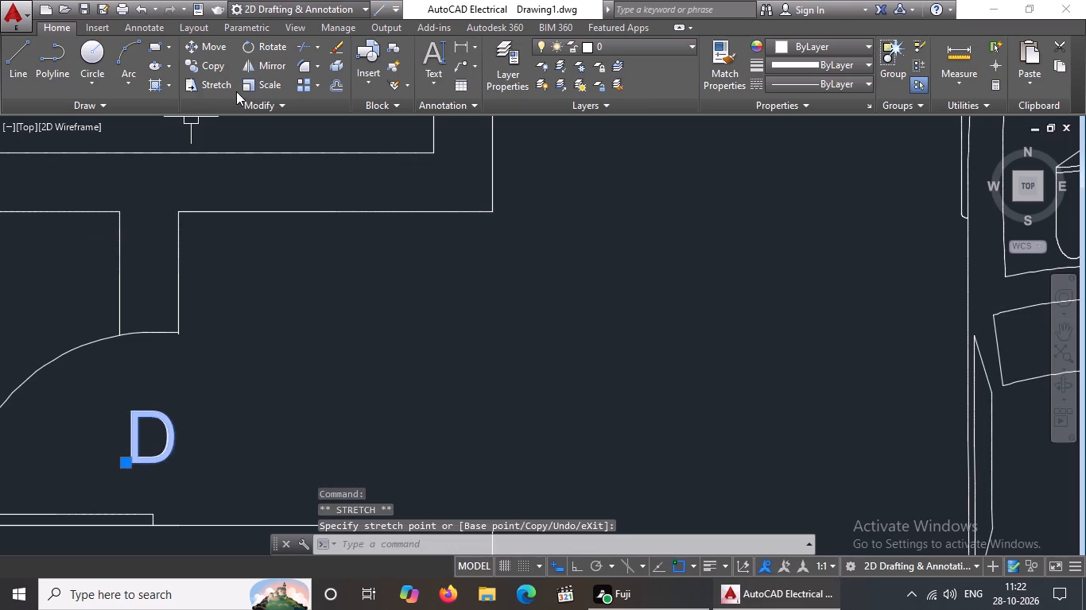
Copy the toilet door's D label to the doors of the 12' X 10'6" bedroom, the 12' X 14'6" bedroom and the wash area.
{"action": "left_click", "coordinate": [207, 64]}
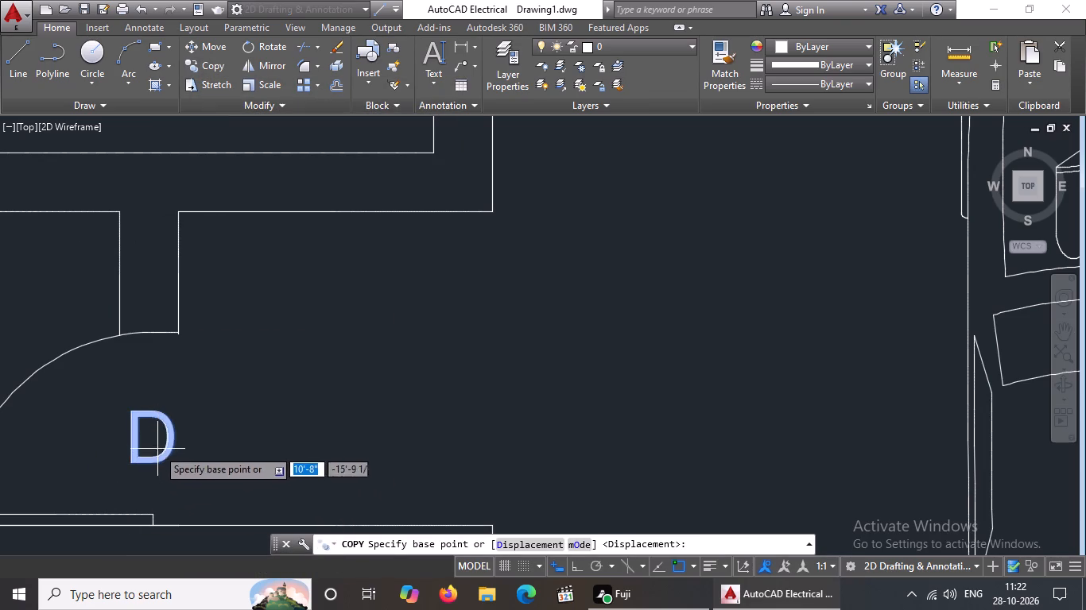
{"action": "left_click", "coordinate": [153, 440]}
{"action": "scroll", "coordinate": [153, 440], "scroll_direction": "down", "scroll_amount": 5}
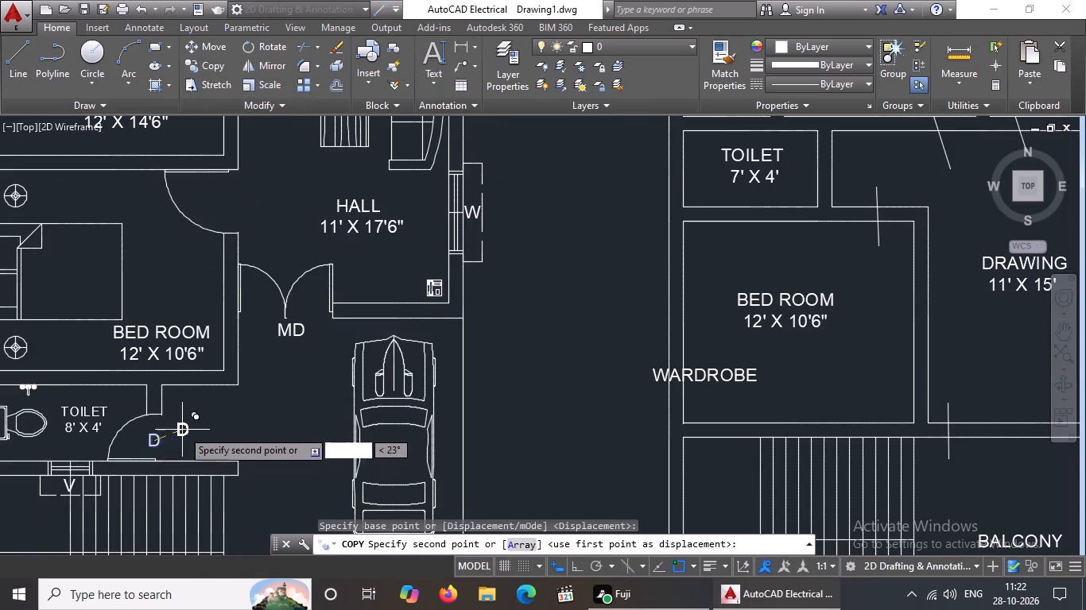
{"action": "left_click", "coordinate": [226, 199]}
{"action": "scroll", "coordinate": [231, 250], "scroll_direction": "down", "scroll_amount": 3}
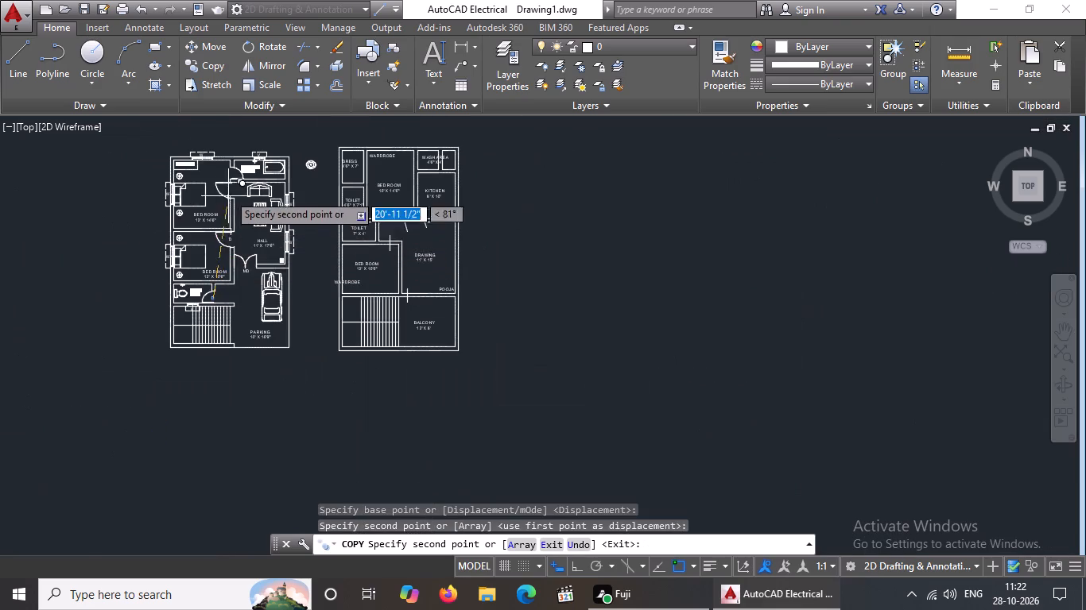
{"action": "scroll", "coordinate": [229, 187], "scroll_direction": "up", "scroll_amount": 5}
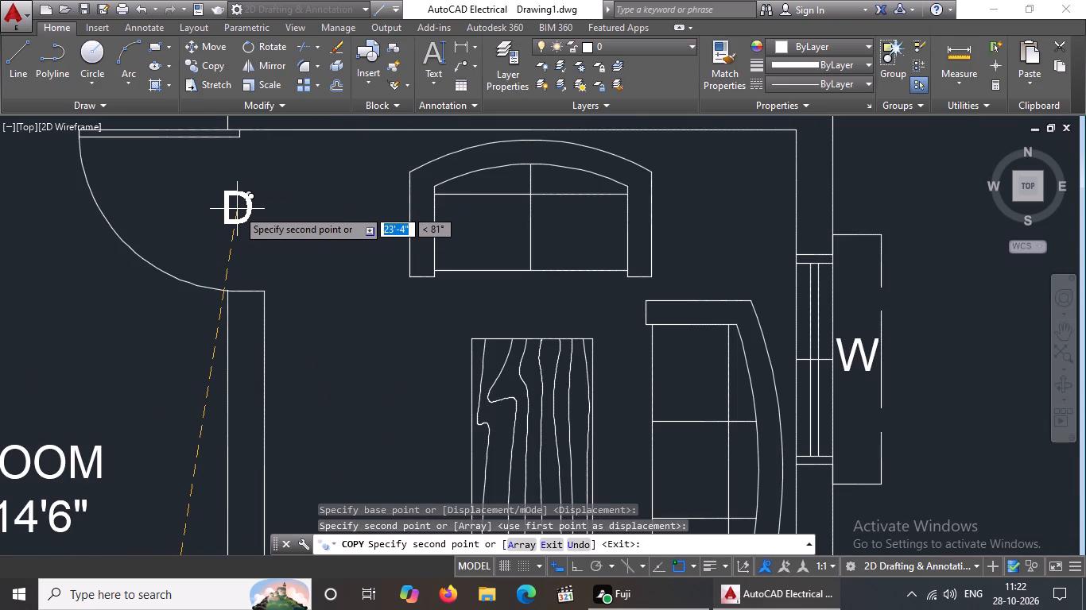
{"action": "left_click", "coordinate": [238, 209]}
{"action": "scroll", "coordinate": [240, 220], "scroll_direction": "down", "scroll_amount": 5}
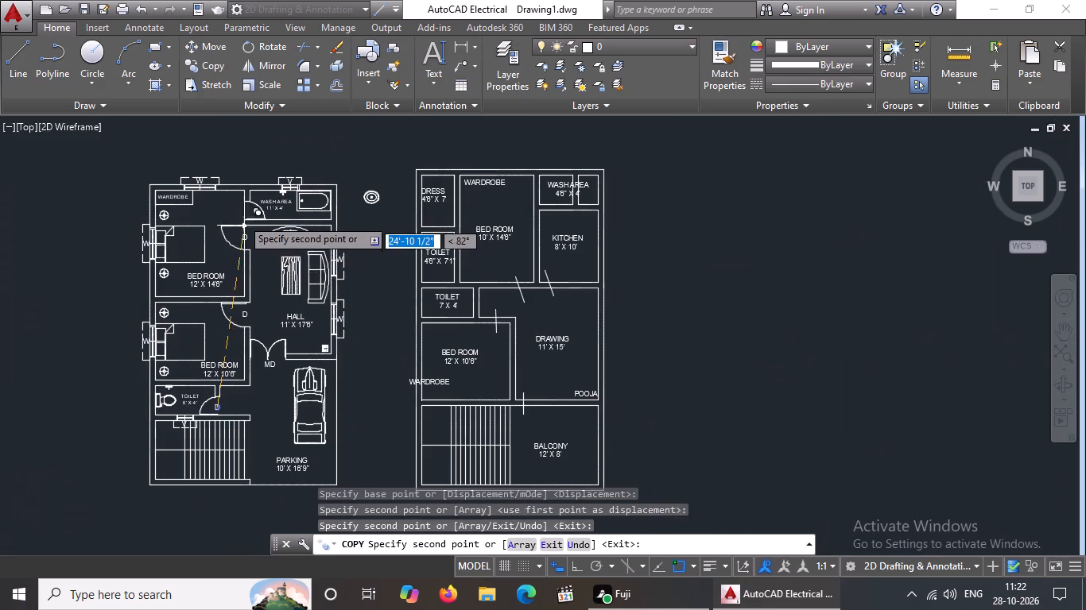
{"action": "scroll", "coordinate": [247, 201], "scroll_direction": "up", "scroll_amount": 6}
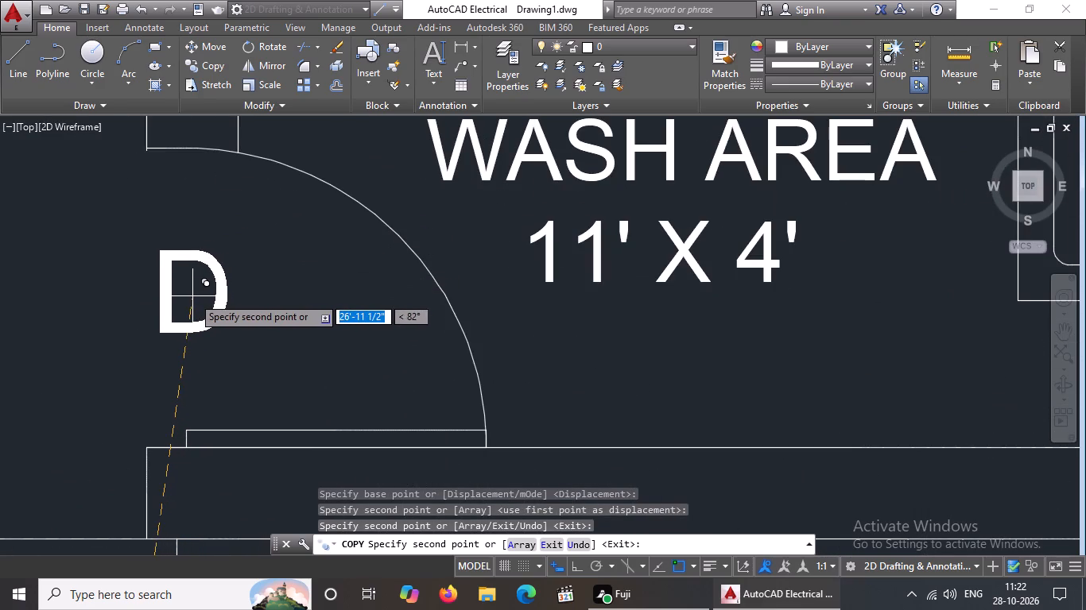
{"action": "left_click", "coordinate": [188, 296]}
{"action": "scroll", "coordinate": [231, 285], "scroll_direction": "down", "scroll_amount": 6}
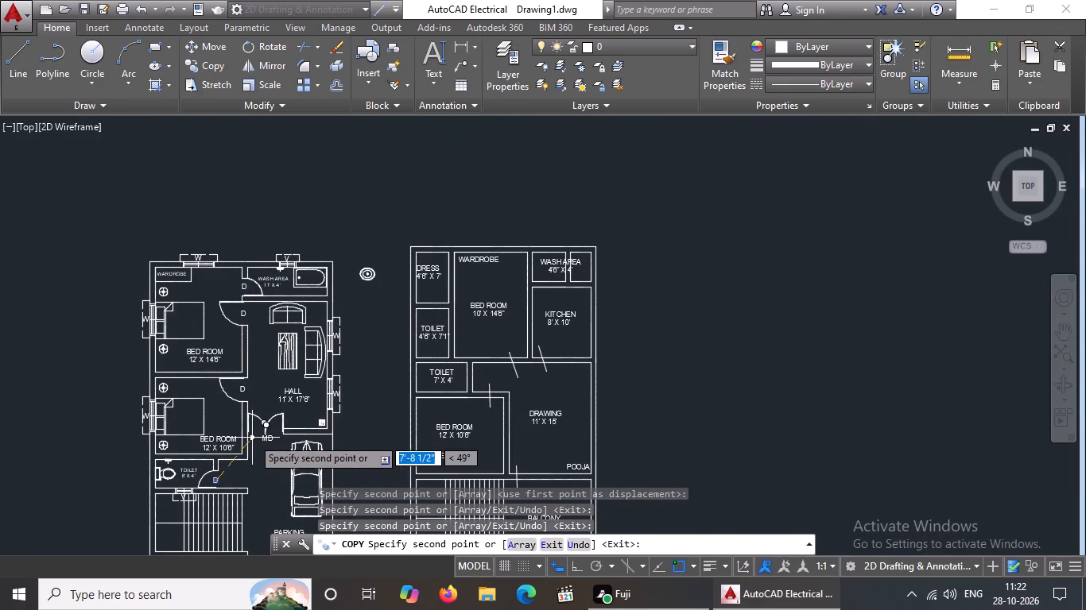
{"action": "scroll", "coordinate": [294, 407], "scroll_direction": "down", "scroll_amount": 1}
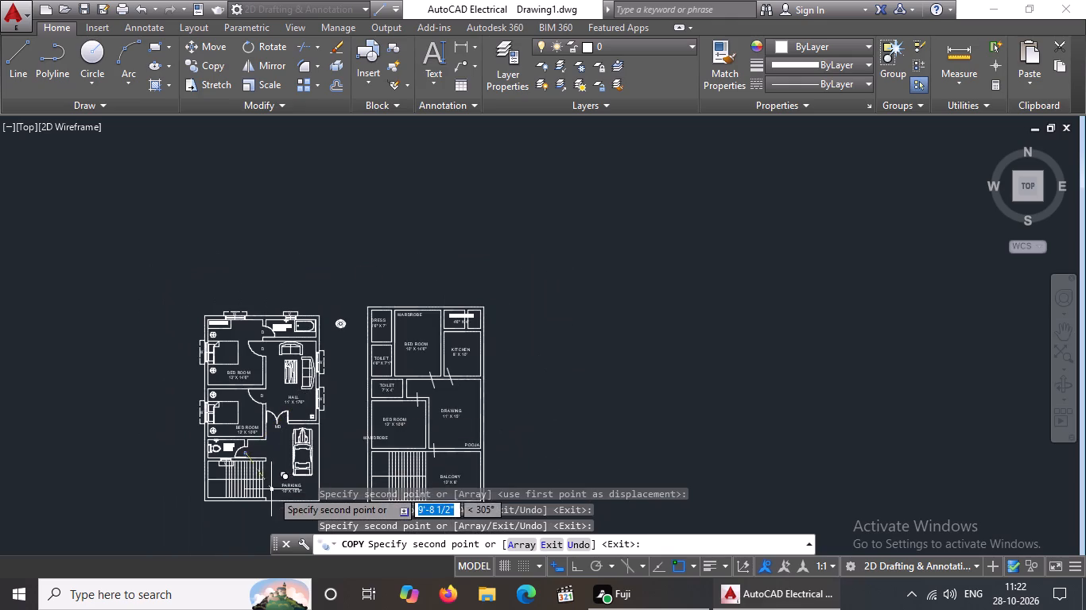
{"action": "scroll", "coordinate": [271, 489], "scroll_direction": "up", "scroll_amount": 2}
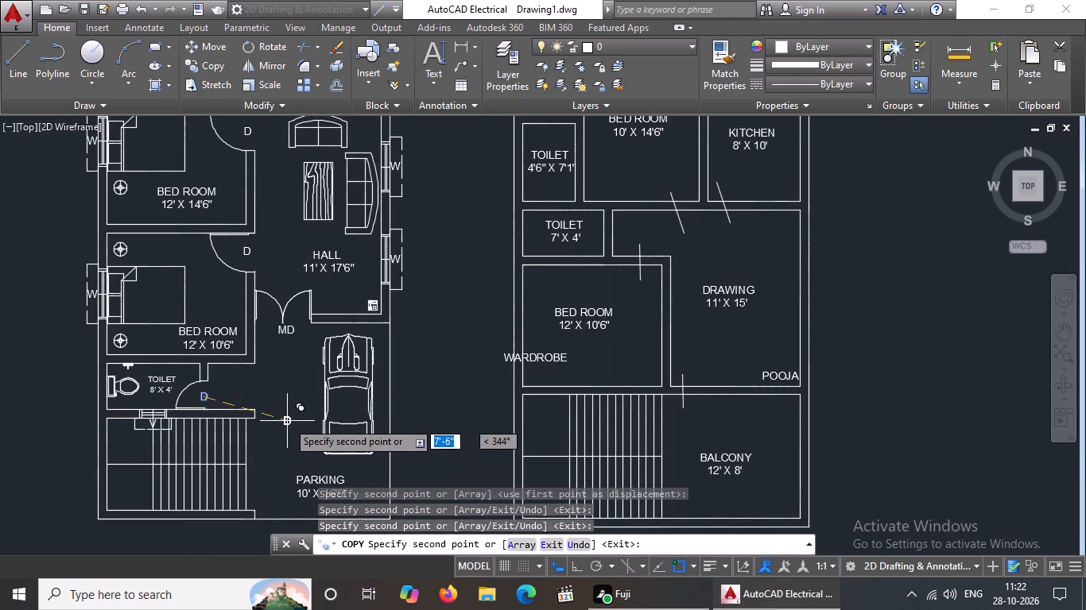
{"action": "scroll", "coordinate": [274, 394], "scroll_direction": "down", "scroll_amount": 1}
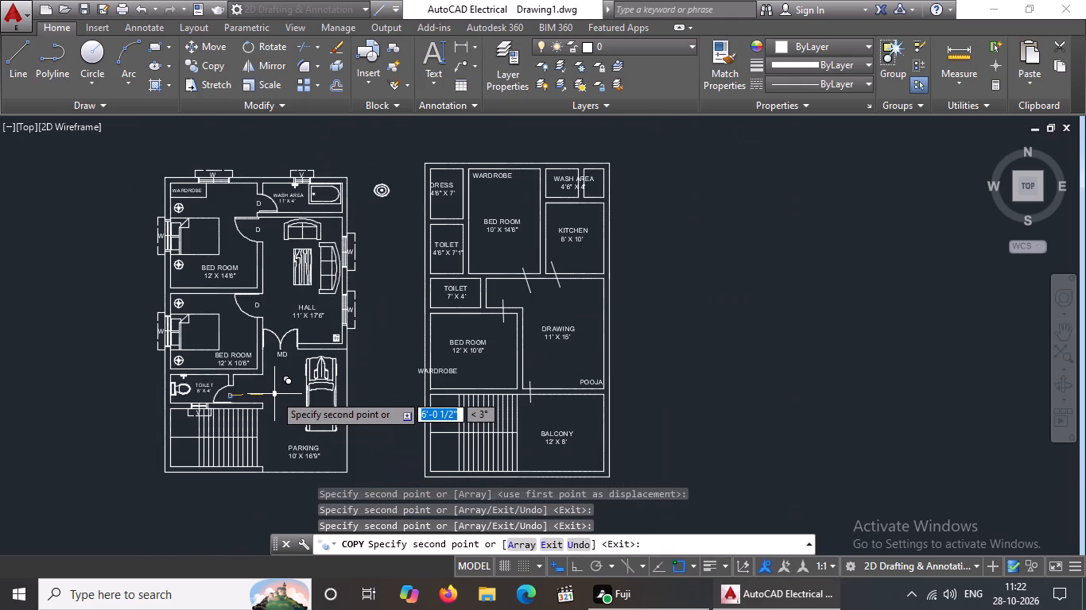
{"action": "key", "text": "Escape"}
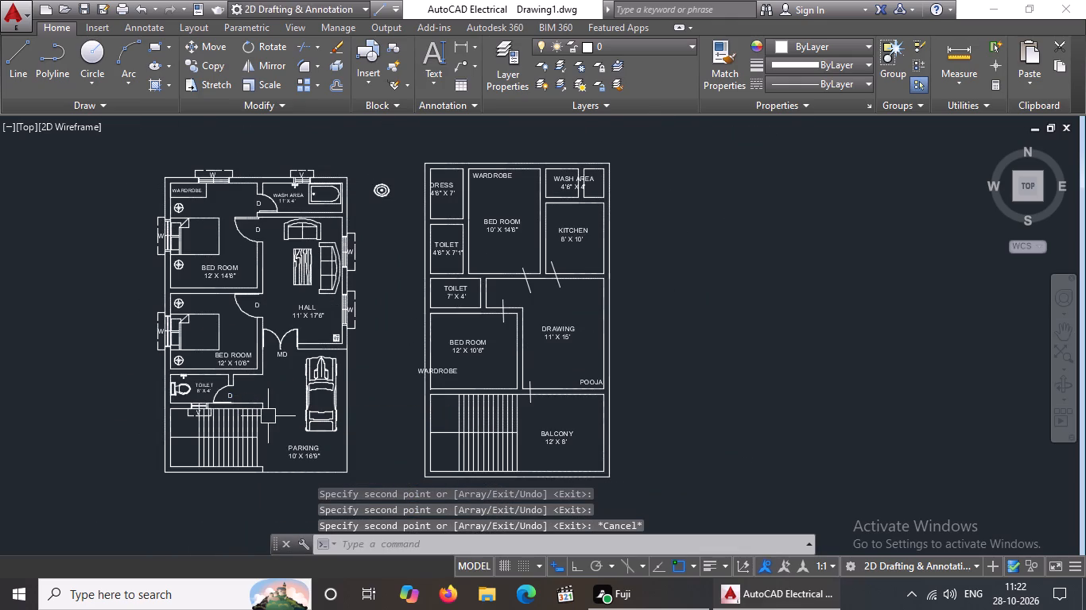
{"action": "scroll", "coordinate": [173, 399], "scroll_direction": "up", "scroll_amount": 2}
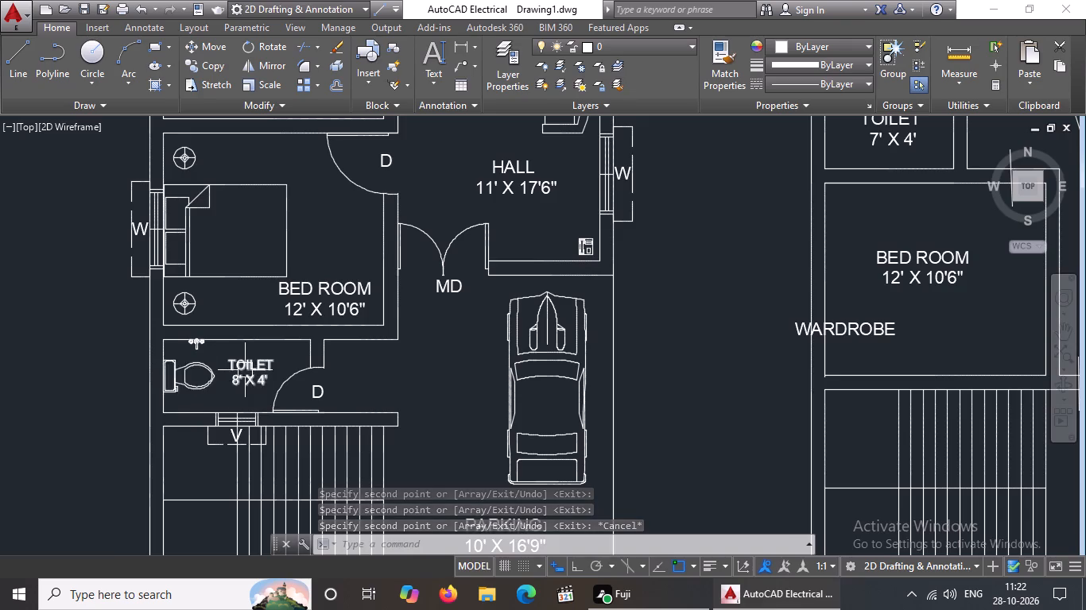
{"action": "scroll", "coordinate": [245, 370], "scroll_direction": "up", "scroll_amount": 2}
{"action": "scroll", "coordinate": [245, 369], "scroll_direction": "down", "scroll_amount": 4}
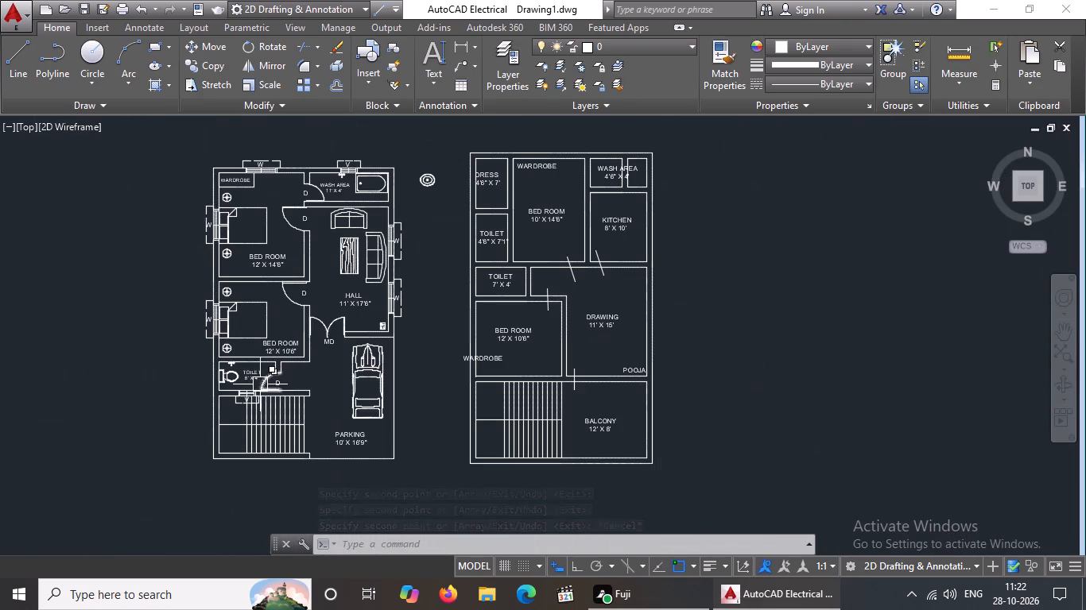
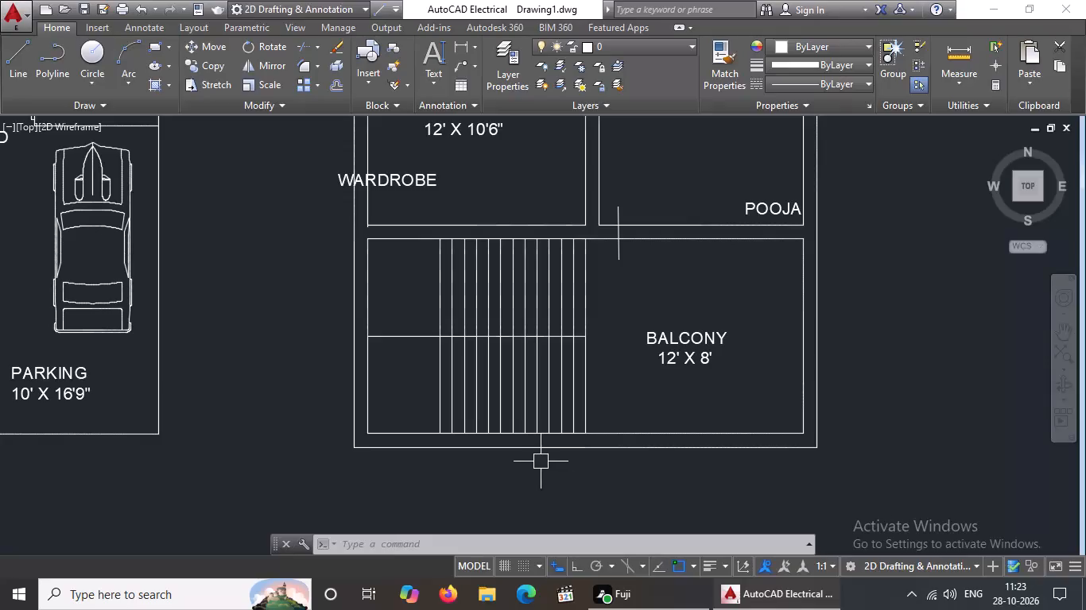
Copy the WARDROBE label from the 12' X 14'6" bedroom to the empty space above the plan containing the parking.
{"action": "scroll", "coordinate": [419, 350], "scroll_direction": "down", "scroll_amount": 2}
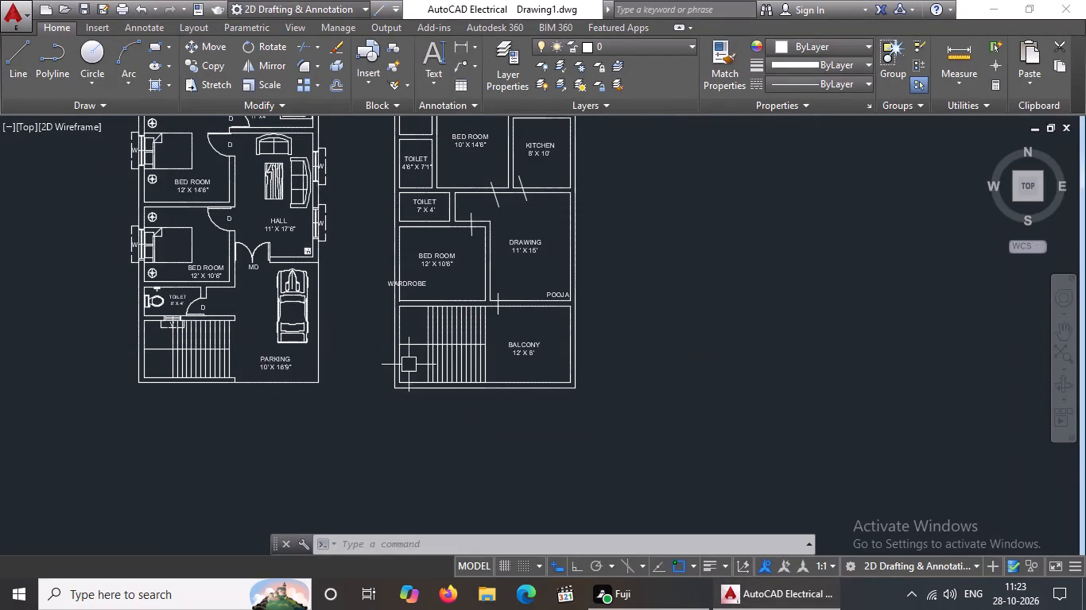
{"action": "scroll", "coordinate": [409, 361], "scroll_direction": "up", "scroll_amount": 3}
{"action": "scroll", "coordinate": [409, 360], "scroll_direction": "down", "scroll_amount": 3}
{"action": "middle_click_drag", "start_coordinate": [409, 360], "coordinate": [397, 474]}
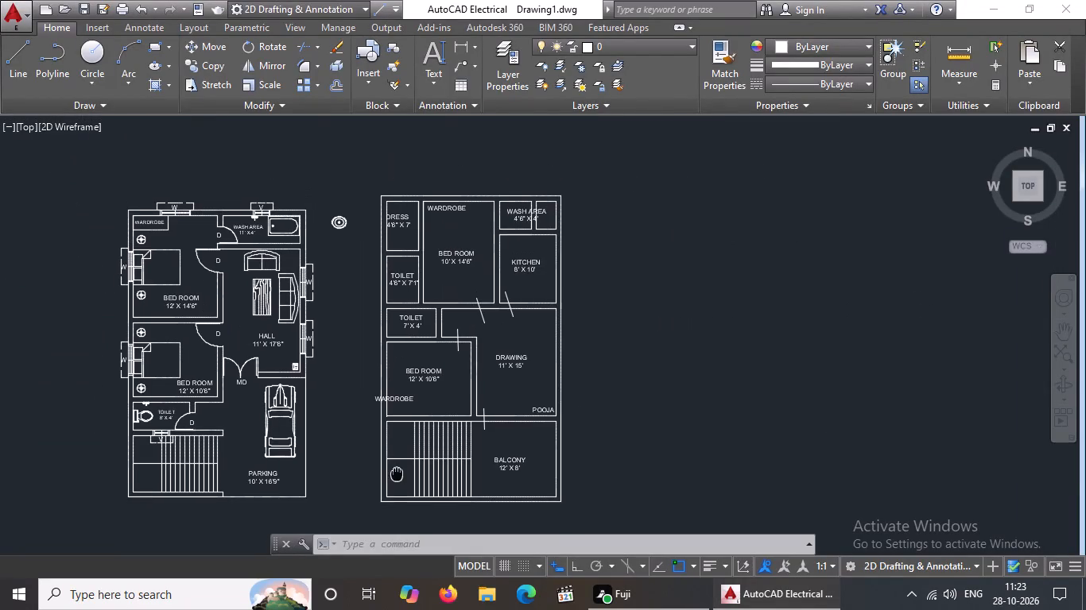
{"action": "middle_click_drag", "start_coordinate": [397, 474], "coordinate": [397, 475]}
{"action": "scroll", "coordinate": [480, 439], "scroll_direction": "up", "scroll_amount": 2}
{"action": "scroll", "coordinate": [481, 436], "scroll_direction": "down", "scroll_amount": 2}
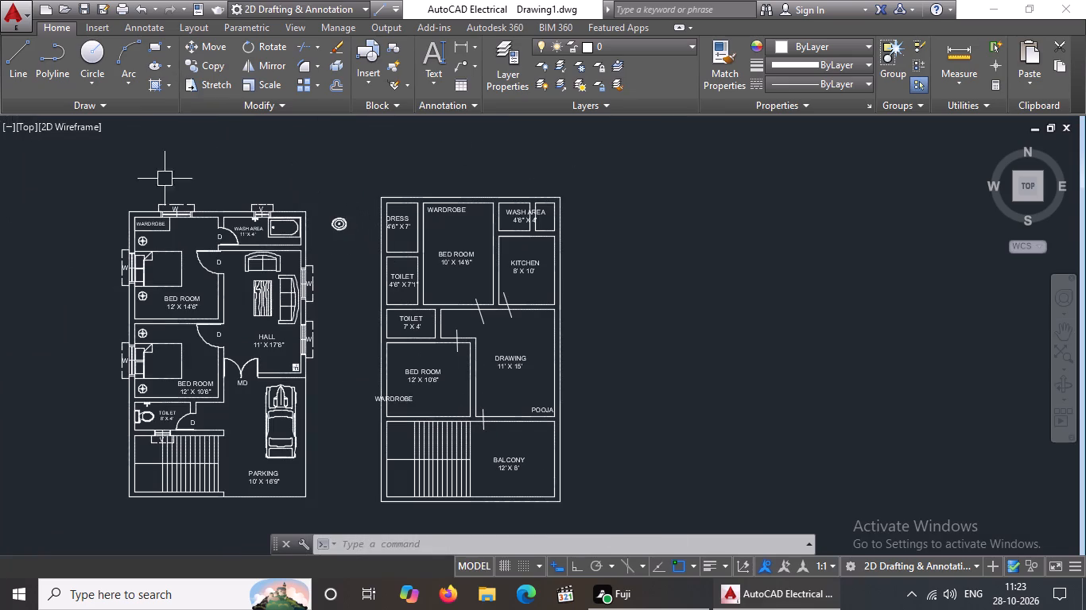
{"action": "scroll", "coordinate": [152, 213], "scroll_direction": "up", "scroll_amount": 2}
{"action": "left_click", "coordinate": [146, 237]}
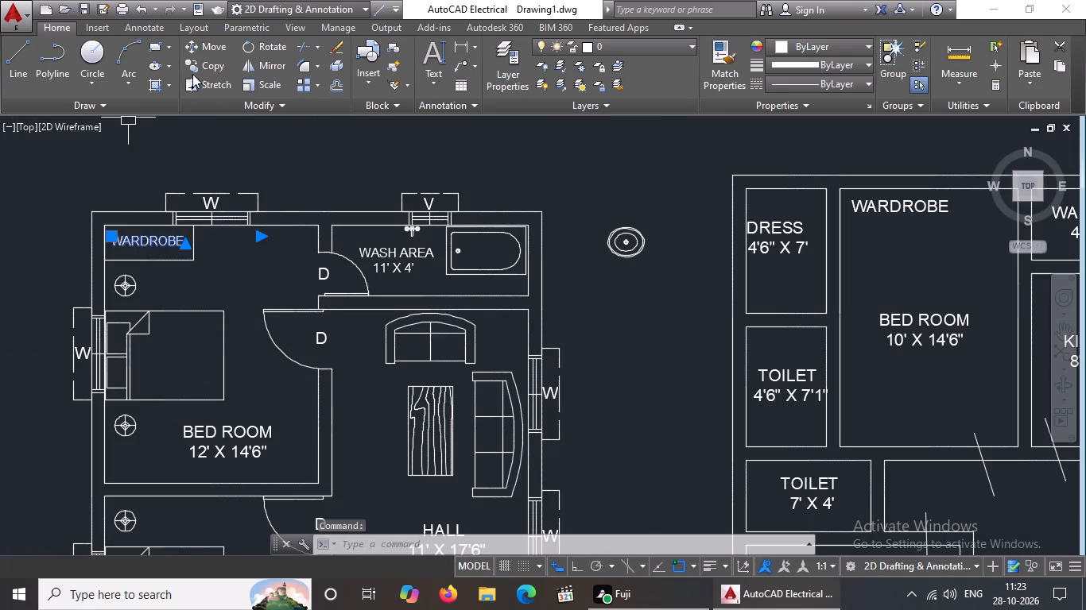
{"action": "left_click", "coordinate": [199, 62]}
{"action": "left_click", "coordinate": [141, 241]}
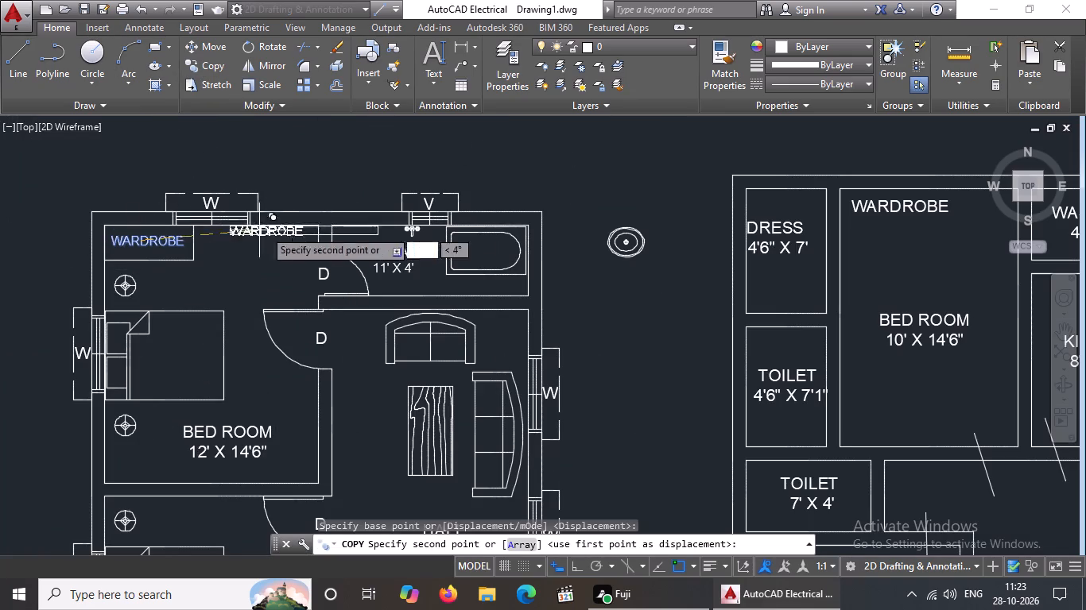
{"action": "left_click", "coordinate": [314, 165]}
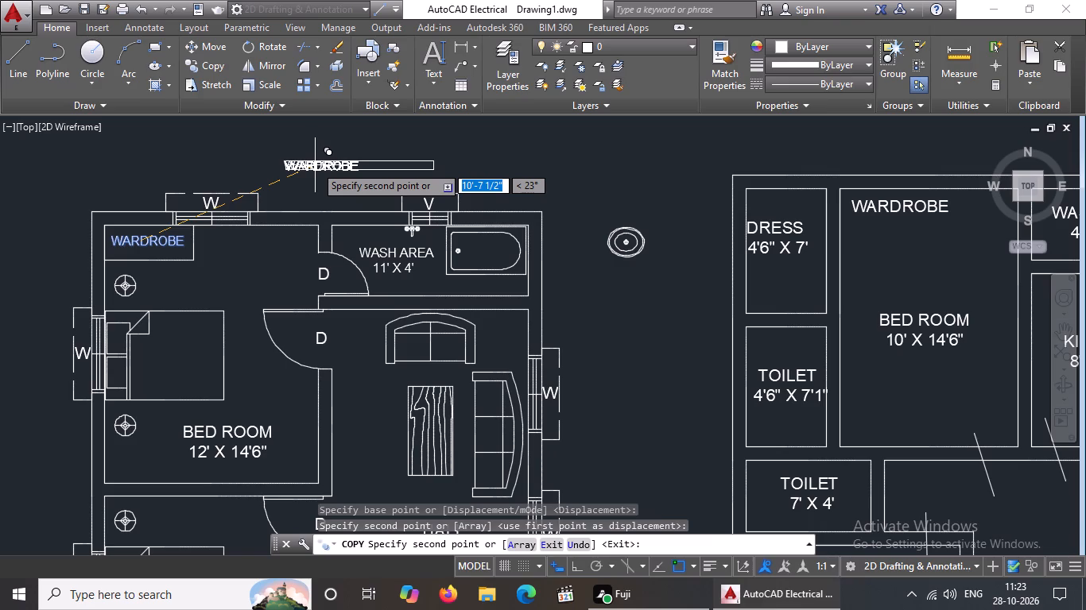
{"action": "key", "text": "Escape"}
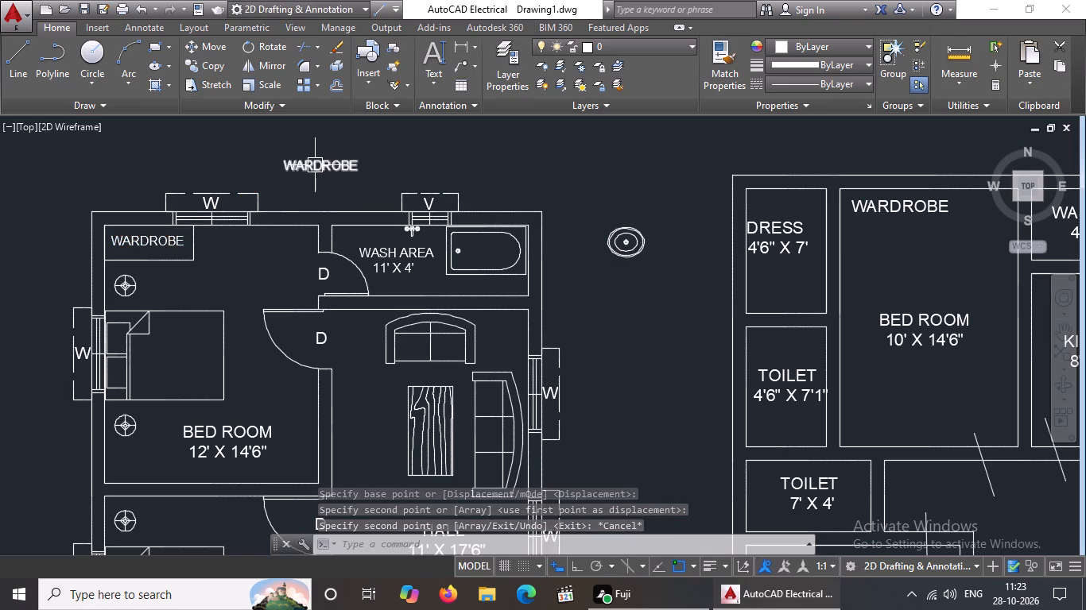
Set the text height of the copied WARDROBE label above the plan to 1'.
{"action": "left_click", "coordinate": [331, 161]}
{"action": "right_click", "coordinate": [330, 162]}
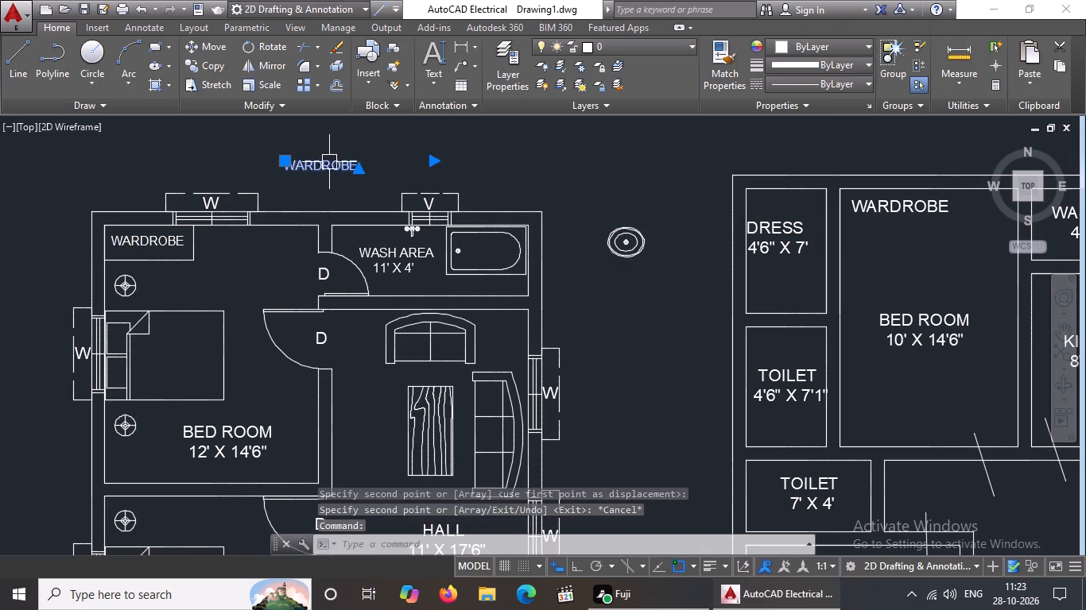
{"action": "left_click", "coordinate": [382, 547]}
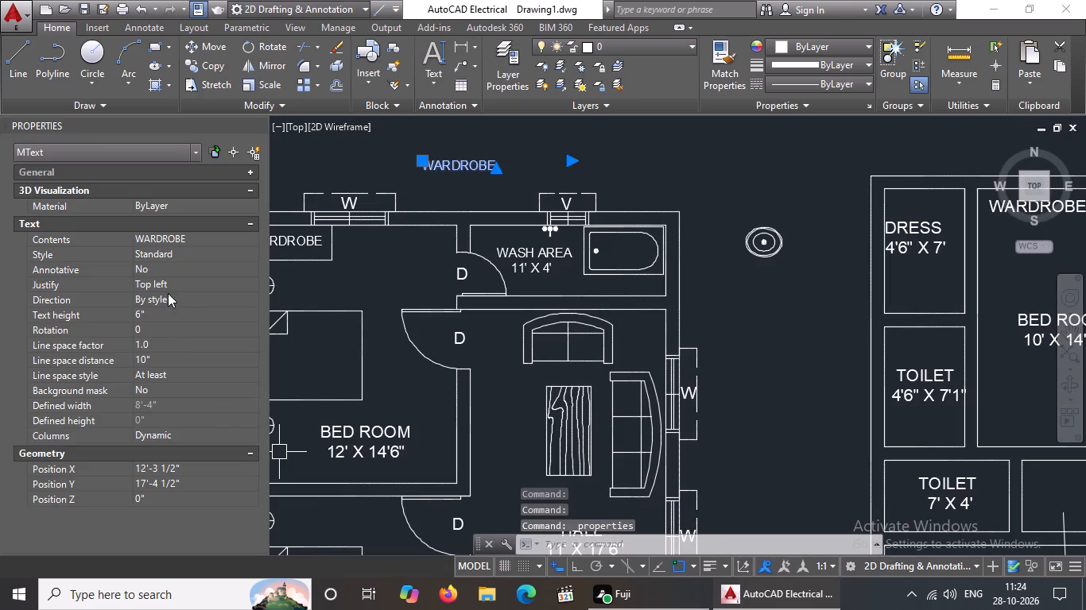
{"action": "left_click", "coordinate": [145, 310]}
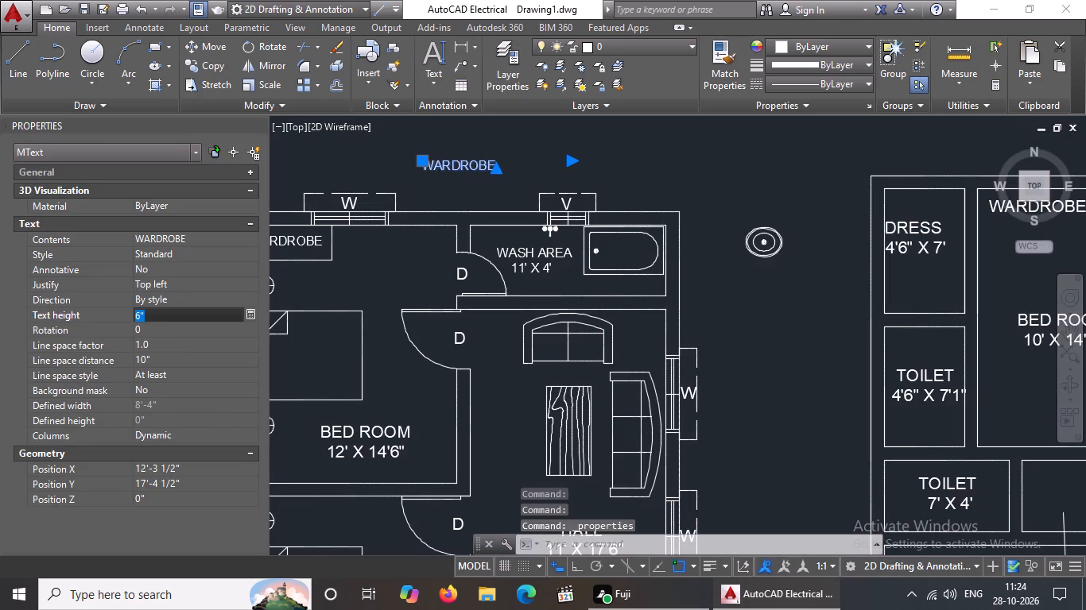
{"action": "key", "text": "BackSpace"}
{"action": "key", "text": "BackSpace"}
{"action": "type", "text": "1`"}
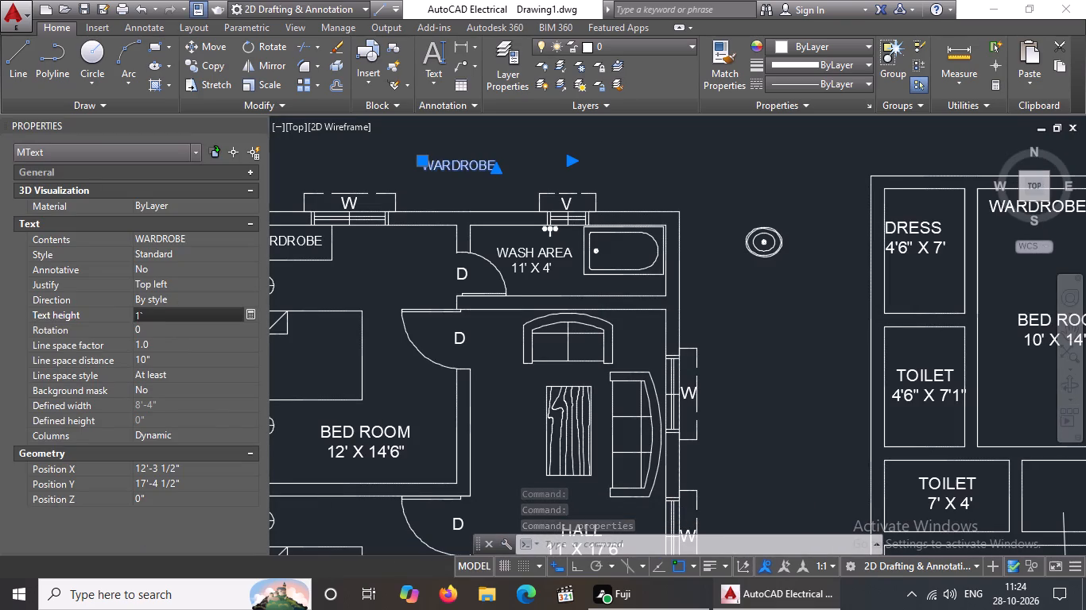
{"action": "key", "text": "apostrophe"}
{"action": "key", "text": "BackSpace"}
{"action": "key", "text": "BackSpace"}
{"action": "key", "text": "BackSpace"}
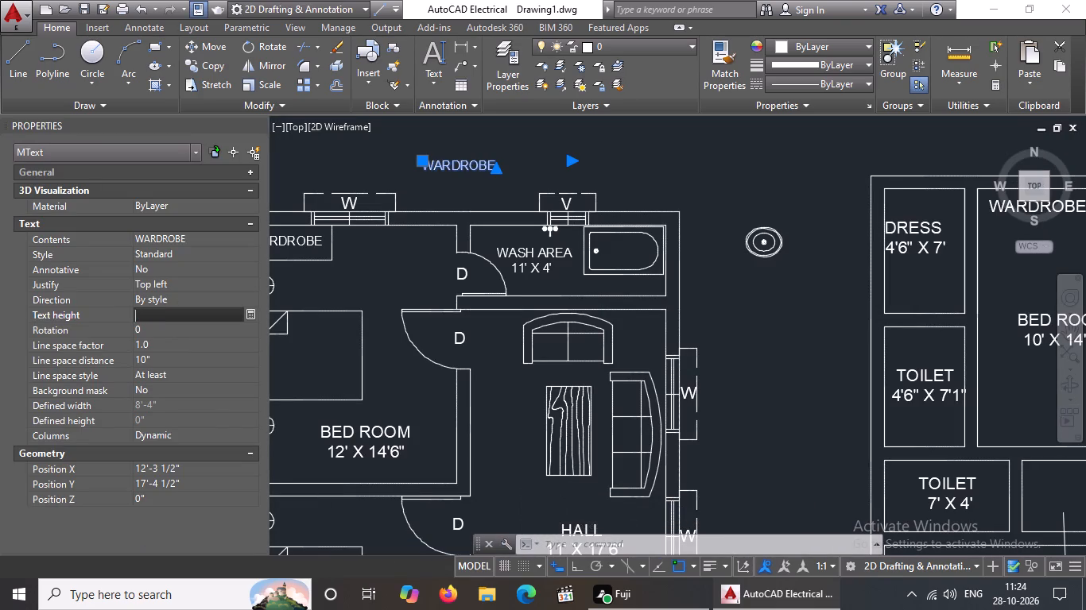
{"action": "key", "text": "BackSpace"}
{"action": "type", "text": "1'"}
{"action": "key", "text": "Return"}
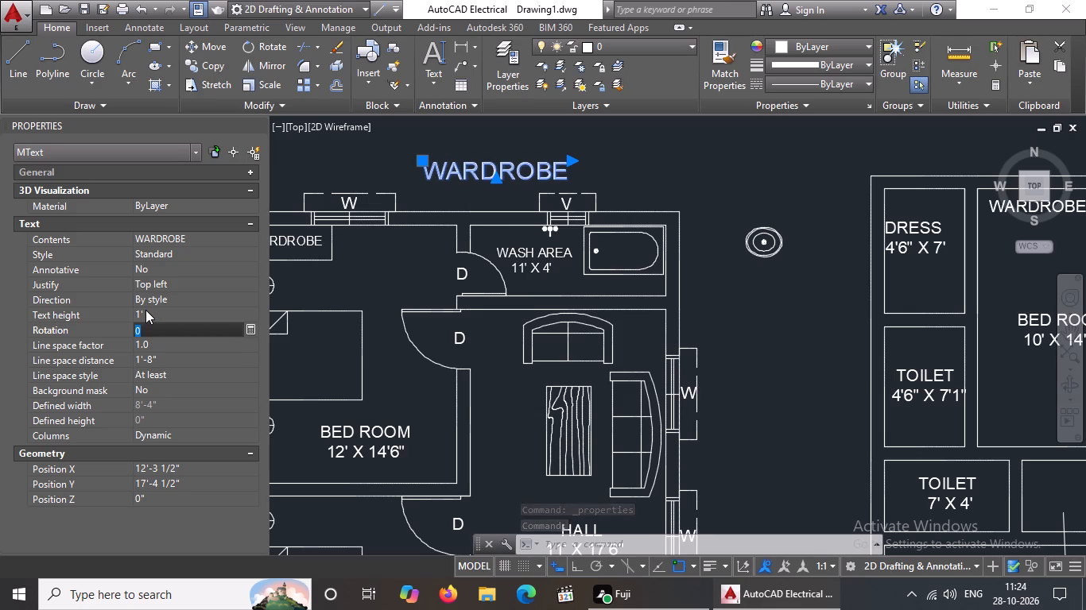
{"action": "left_click", "coordinate": [255, 122]}
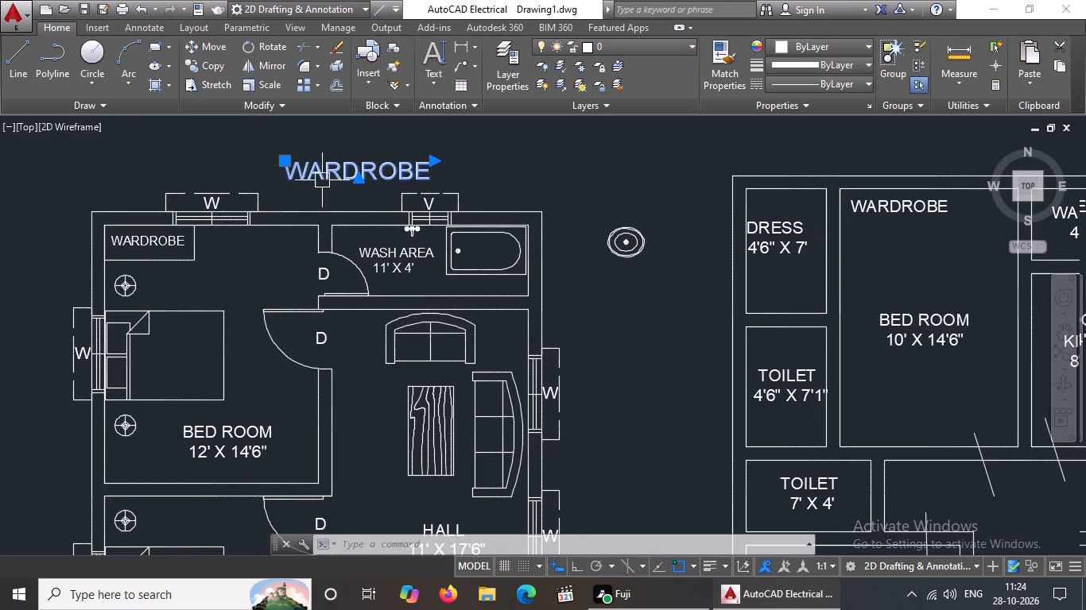
Change the enlarged label's text to GROUND FLOOR PLAN and widen its text box so the title fits on one line.
{"action": "double_click", "coordinate": [401, 171]}
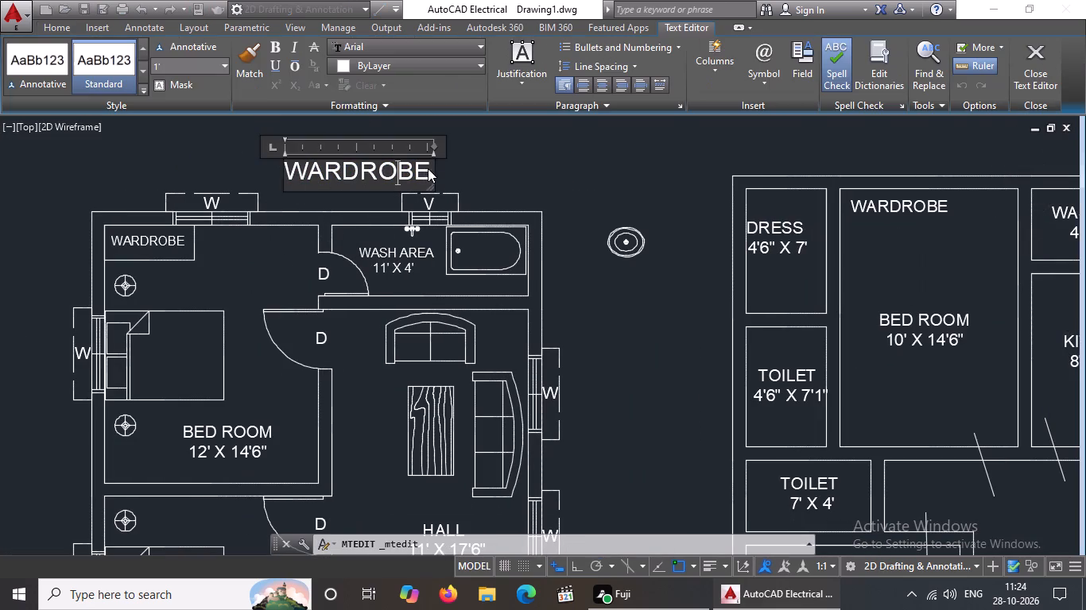
{"action": "left_click", "coordinate": [425, 168]}
{"action": "key", "text": "BackSpace"}
{"action": "key", "text": "BackSpace"}
{"action": "key", "text": "BackSpace"}
{"action": "key", "text": "BackSpace"}
{"action": "key", "text": "BackSpace"}
{"action": "key", "text": "BackSpace"}
{"action": "key", "text": "BackSpace"}
{"action": "key", "text": "BackSpace"}
{"action": "key", "text": "BackSpace"}
{"action": "key", "text": "BackSpace"}
{"action": "key", "text": "BackSpace"}
{"action": "key", "text": "BackSpace"}
{"action": "key", "text": "BackSpace"}
{"action": "key", "text": "BackSpace"}
{"action": "key", "text": "BackSpace"}
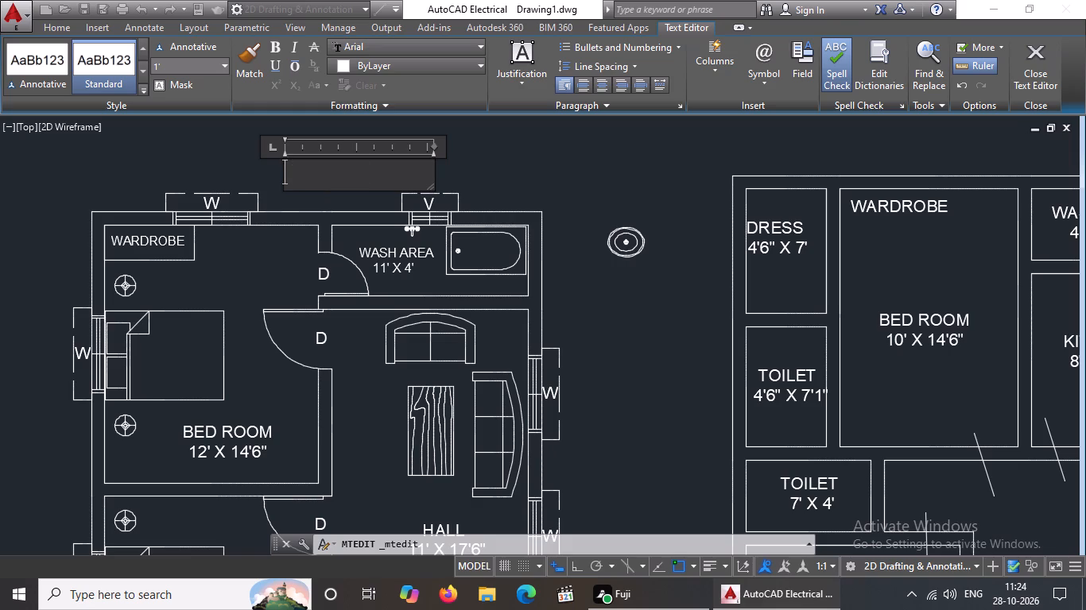
{"action": "type", "text": "GROUNG"}
{"action": "key", "text": "BackSpace"}
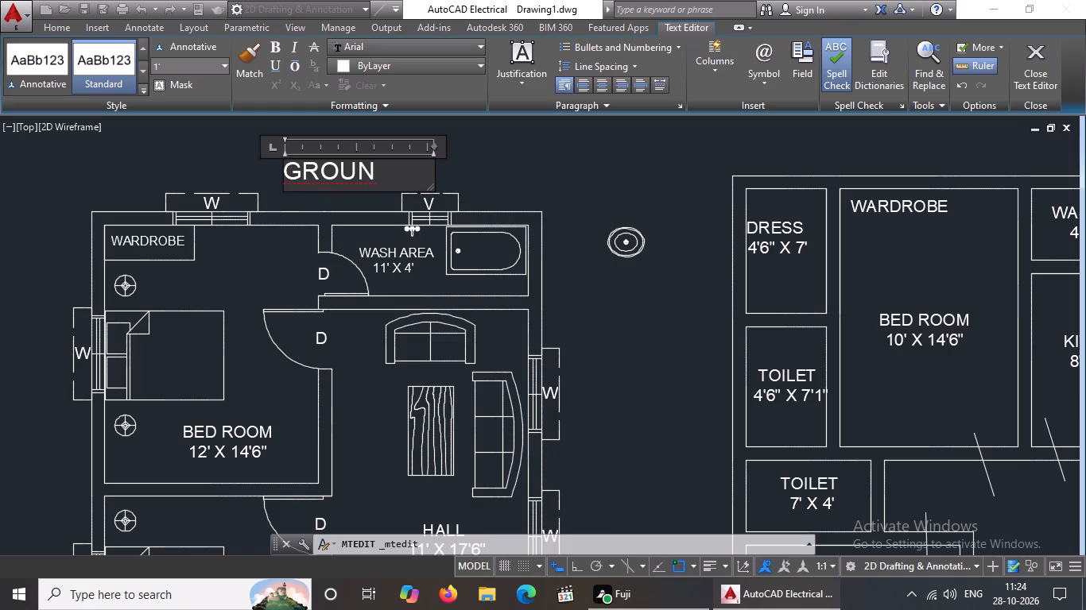
{"action": "type", "text": "D FLOOR"}
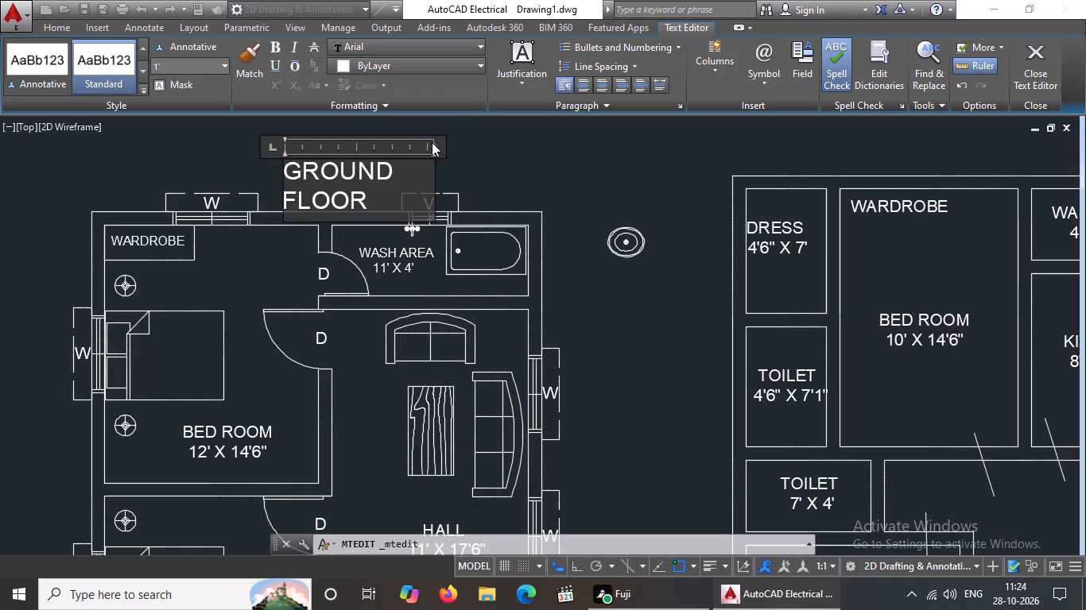
{"action": "left_click_drag", "start_coordinate": [432, 147], "coordinate": [476, 153]}
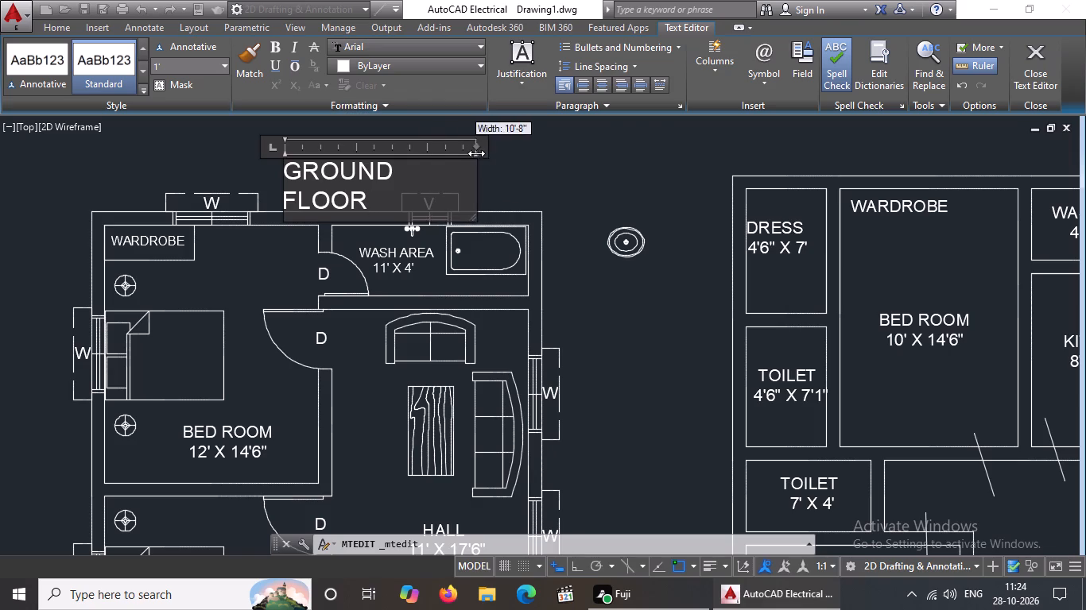
{"action": "left_click_drag", "start_coordinate": [476, 153], "coordinate": [633, 166]}
{"action": "left_click", "coordinate": [633, 166]}
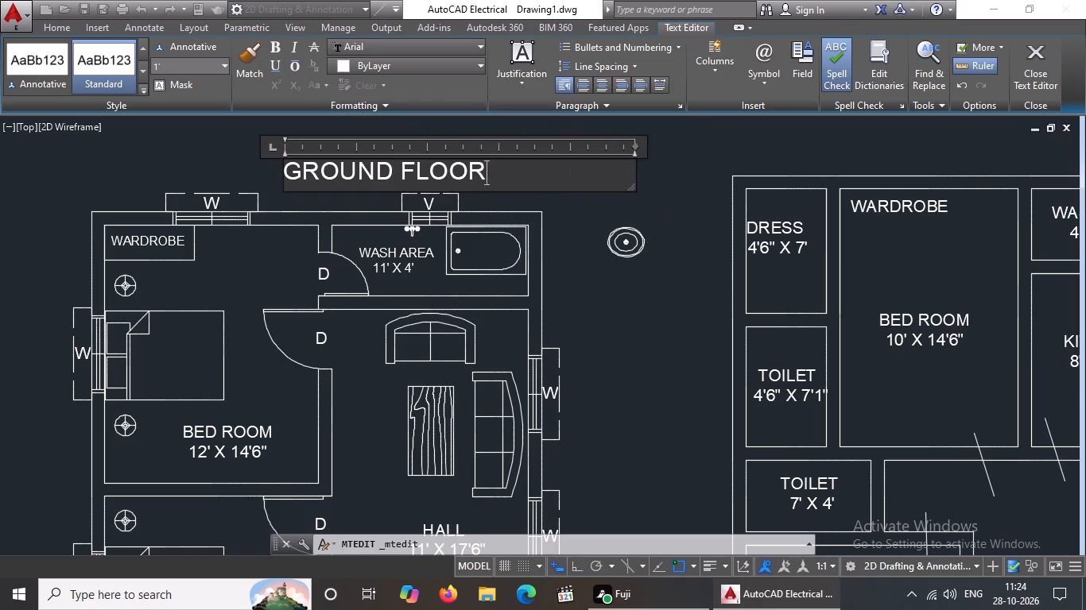
{"action": "key", "text": "space"}
{"action": "type", "text": "PLAN"}
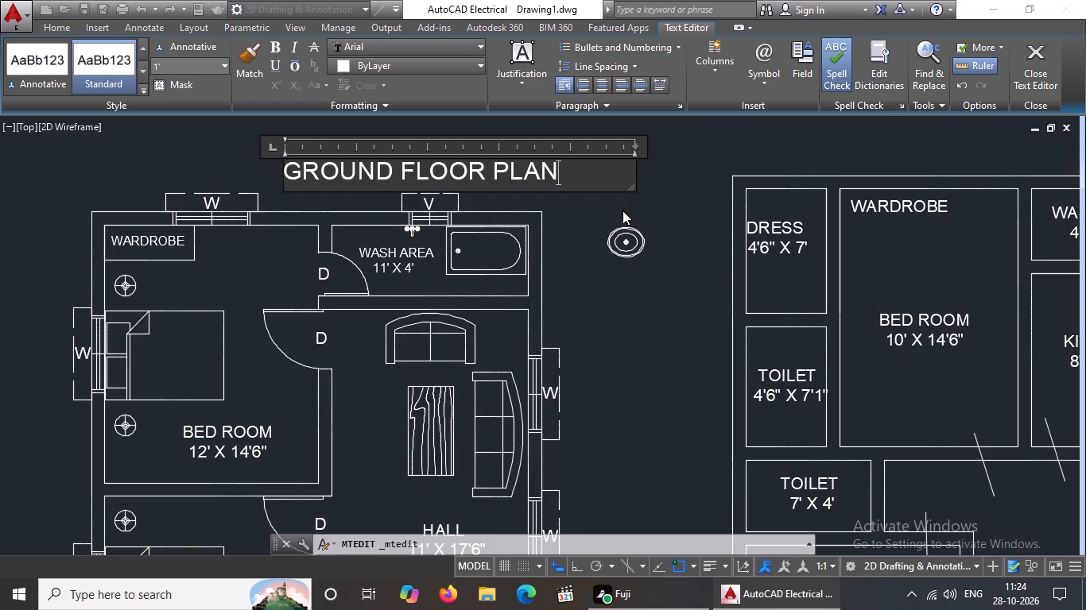
{"action": "key", "text": "Escape"}
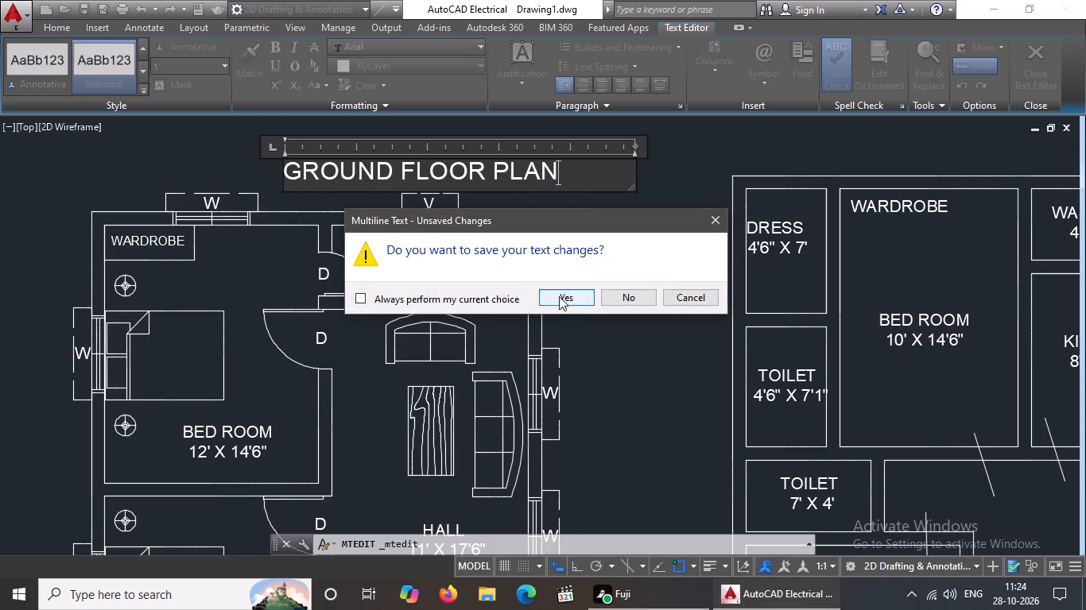
{"action": "left_click", "coordinate": [559, 297]}
Move the GROUND FLOOR PLAN title about 6' to the left so it sits centrally above its plan.
{"action": "left_click", "coordinate": [320, 171]}
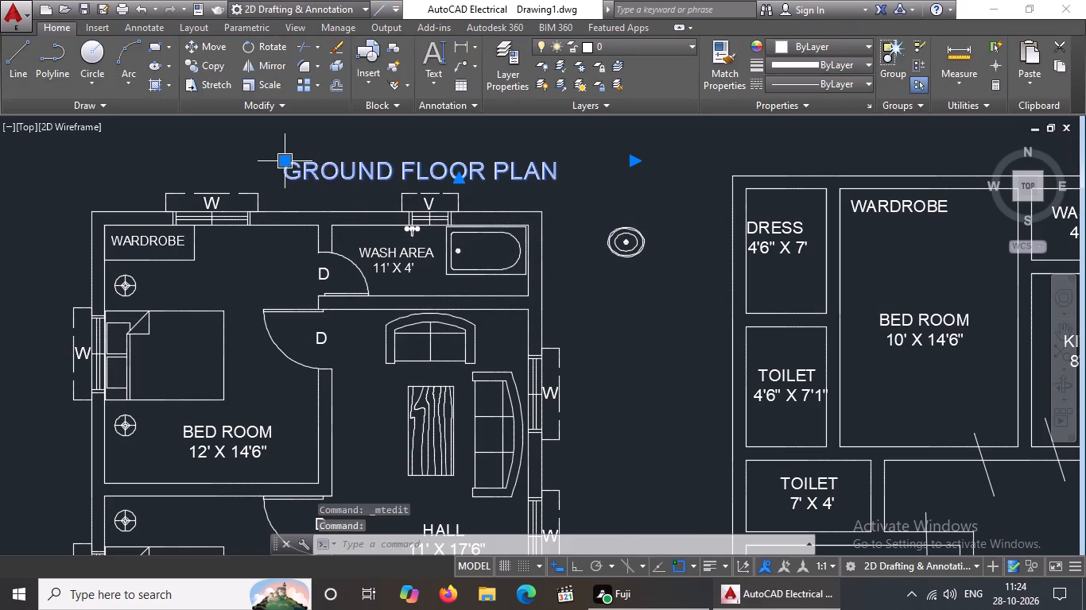
{"action": "left_click", "coordinate": [288, 161]}
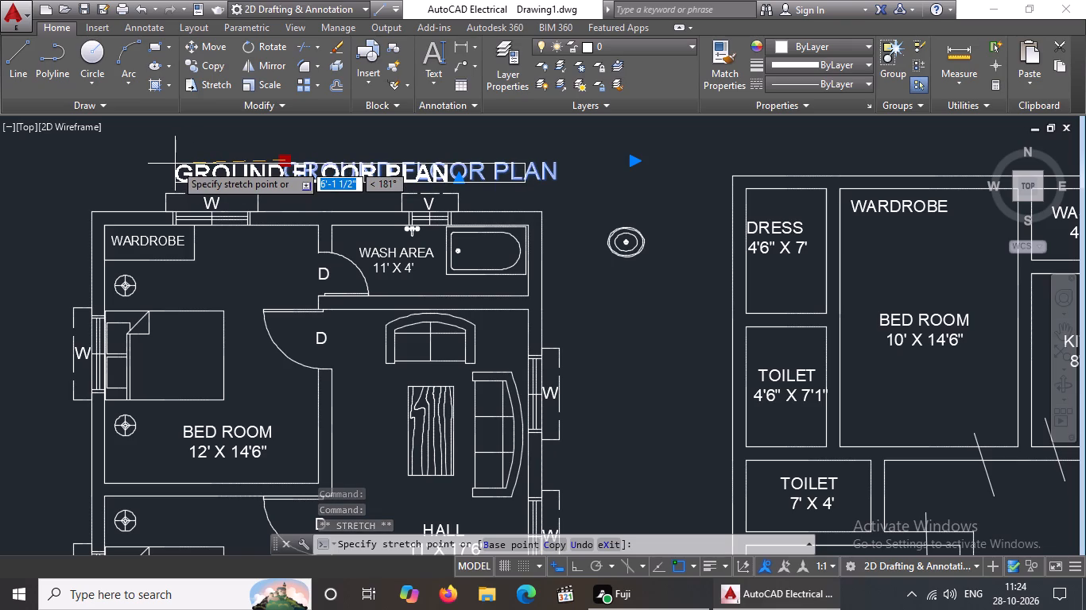
{"action": "left_click", "coordinate": [175, 164]}
{"action": "key", "text": "Escape"}
{"action": "scroll", "coordinate": [363, 172], "scroll_direction": "down", "scroll_amount": 3}
{"action": "scroll", "coordinate": [475, 155], "scroll_direction": "up", "scroll_amount": 2}
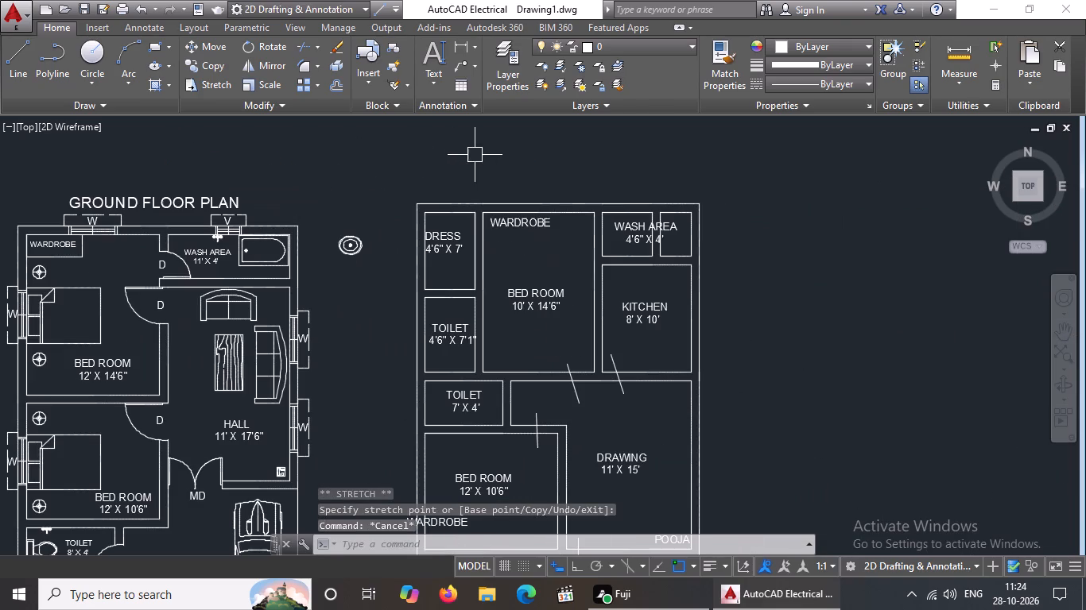
Copy the GROUND FLOOR PLAN title to the space above the neighbouring plan with the kitchen and balcony.
{"action": "left_click", "coordinate": [159, 203]}
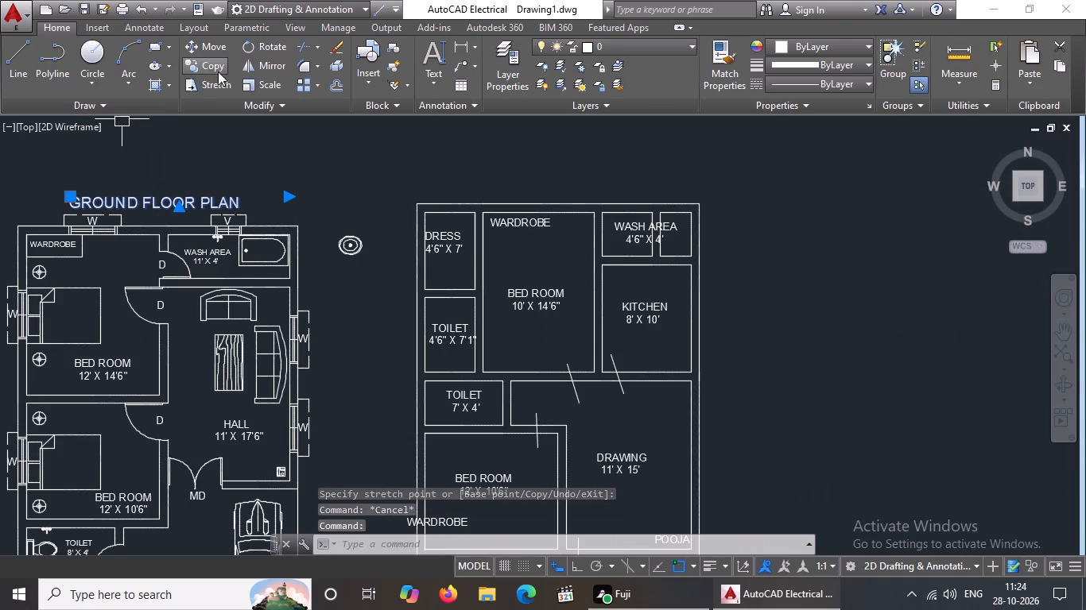
{"action": "left_click", "coordinate": [208, 63]}
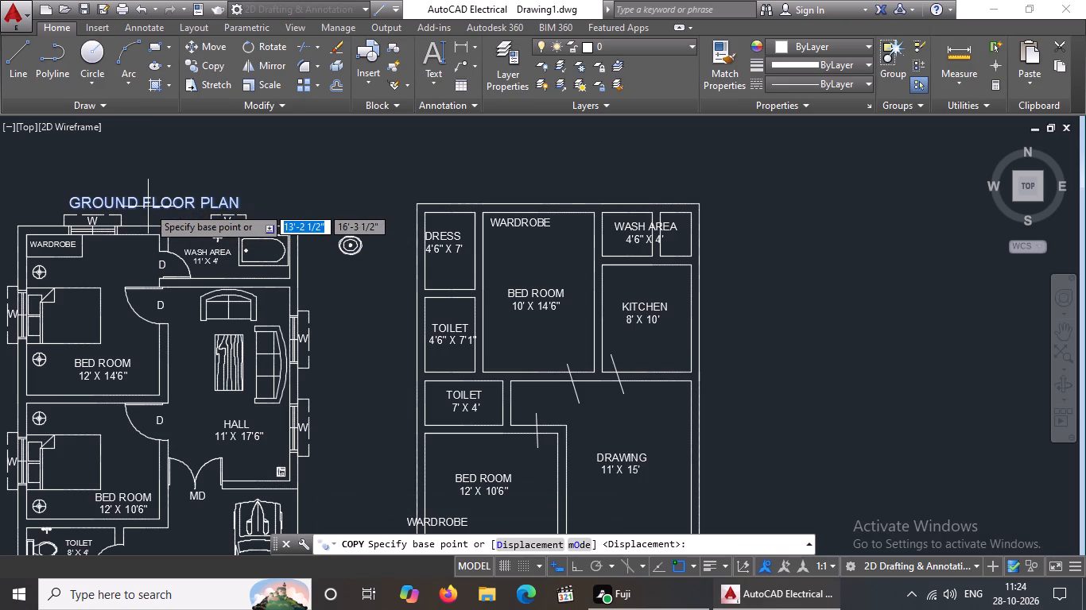
{"action": "left_click_drag", "start_coordinate": [149, 206], "coordinate": [159, 205]}
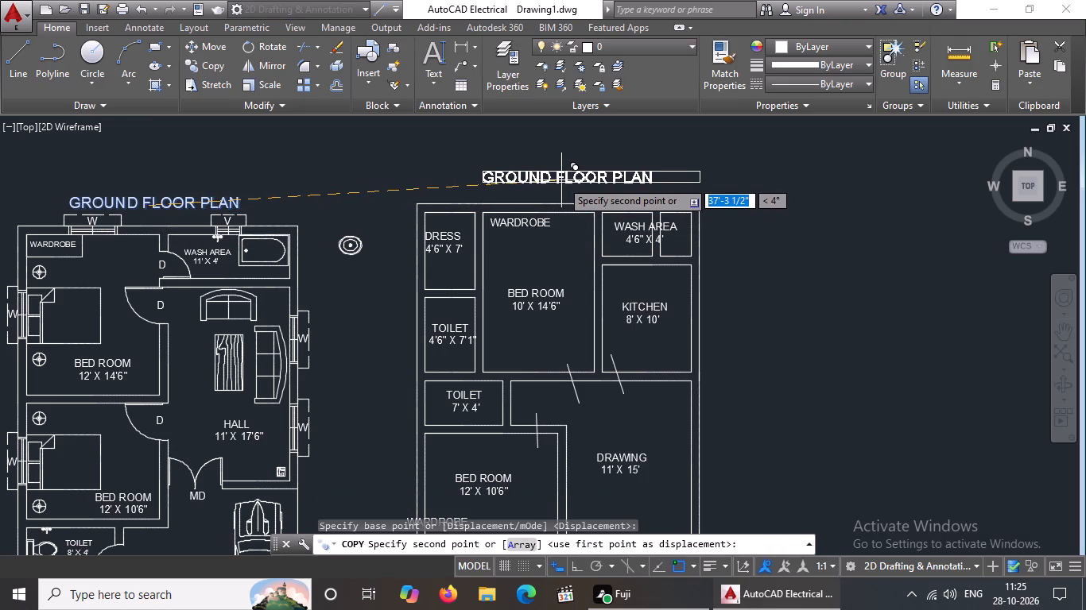
{"action": "left_click", "coordinate": [561, 180]}
{"action": "key", "text": "Escape"}
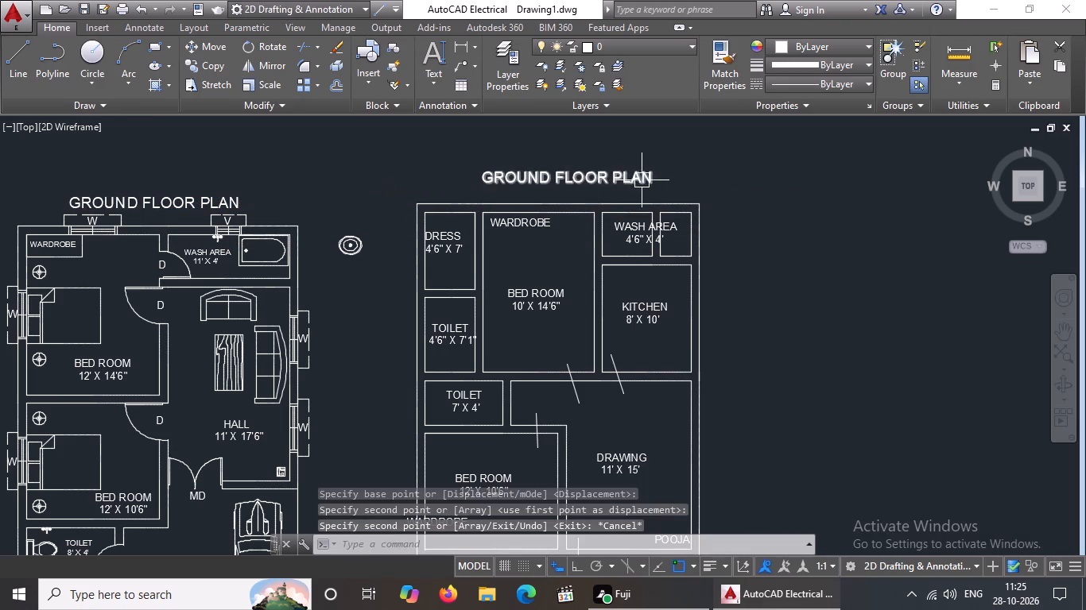
Replace the text of the copied title above the plan with the kitchen with FIRST FLOOR PLAN.
{"action": "double_click", "coordinate": [644, 180]}
{"action": "left_click", "coordinate": [670, 173]}
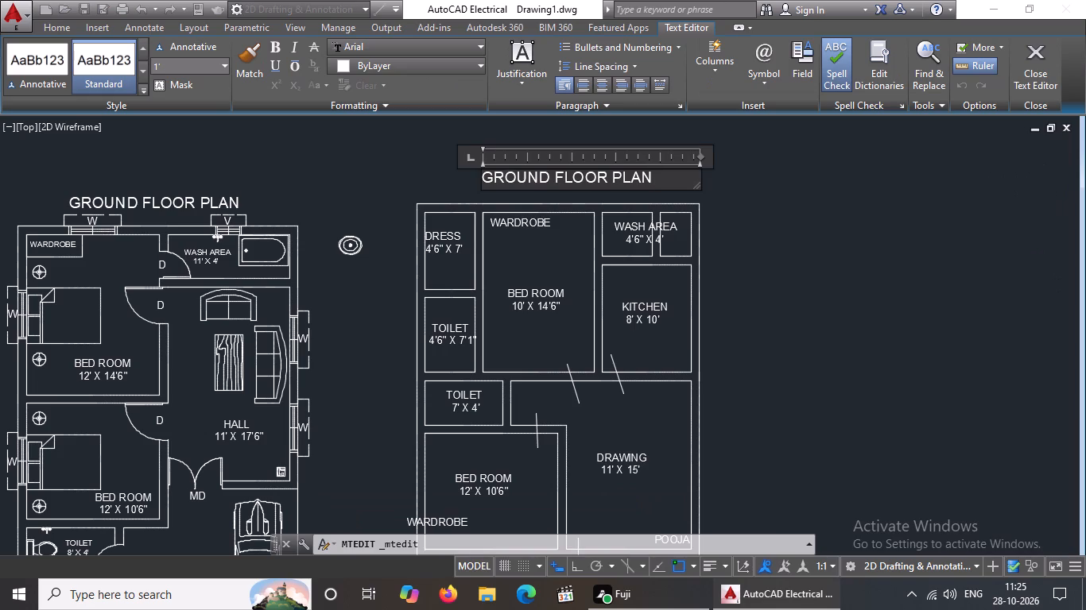
{"action": "key", "text": "BackSpace"}
{"action": "key", "text": "BackSpace"}
{"action": "key", "text": "BackSpace"}
{"action": "key", "text": "BackSpace"}
{"action": "key", "text": "BackSpace"}
{"action": "key", "text": "BackSpace"}
{"action": "key", "text": "BackSpace"}
{"action": "key", "text": "BackSpace"}
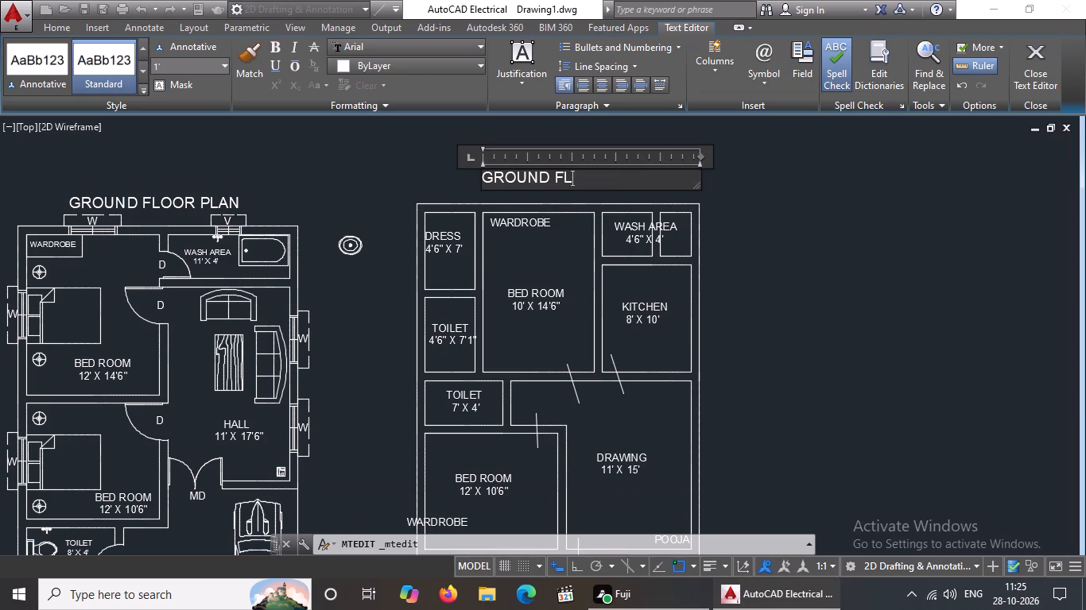
{"action": "key", "text": "BackSpace"}
{"action": "key", "text": "BackSpace"}
{"action": "key", "text": "BackSpace"}
{"action": "key", "text": "BackSpace"}
{"action": "key", "text": "BackSpace"}
{"action": "key", "text": "BackSpace"}
{"action": "key", "text": "BackSpace"}
{"action": "key", "text": "BackSpace"}
{"action": "key", "text": "BackSpace"}
{"action": "key", "text": "BackSpace"}
{"action": "key", "text": "BackSpace"}
{"action": "key", "text": "BackSpace"}
{"action": "key", "text": "BackSpace"}
{"action": "key", "text": "BackSpace"}
{"action": "key", "text": "BackSpace"}
{"action": "key", "text": "BackSpace"}
{"action": "key", "text": "BackSpace"}
{"action": "key", "text": "BackSpace"}
{"action": "key", "text": "BackSpace"}
{"action": "key", "text": "BackSpace"}
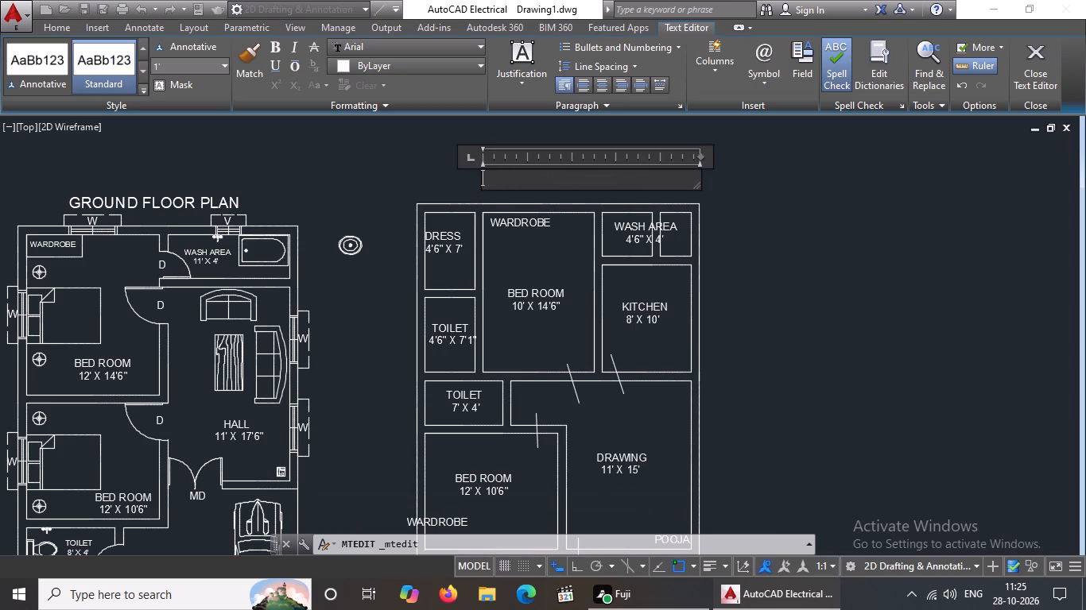
{"action": "key", "text": "f"}
{"action": "type", "text": "IRST FLOOR PLAN"}
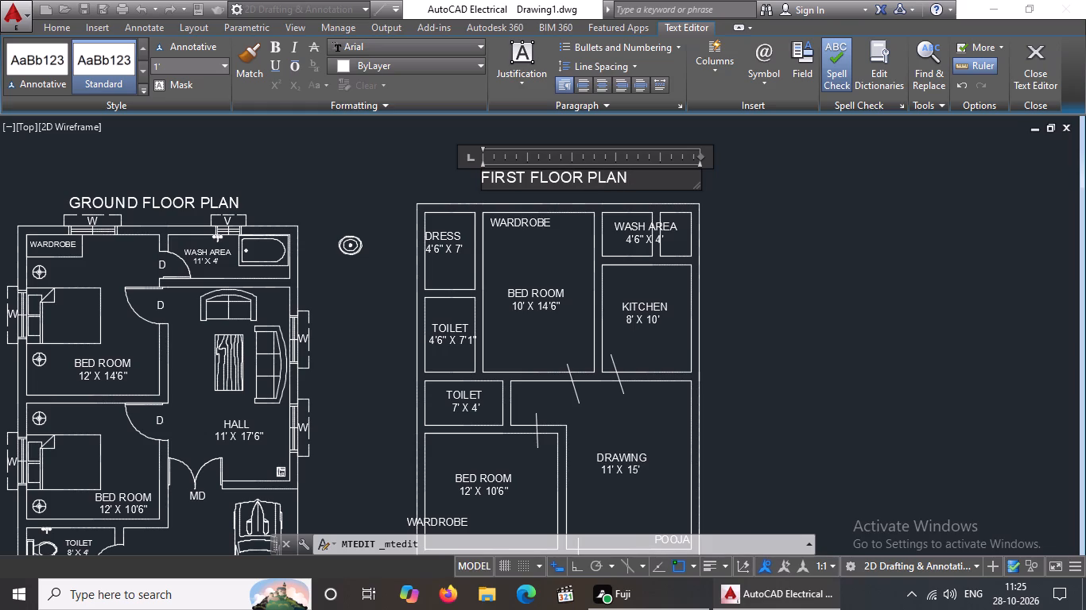
Add an extra space between each of the words in the FIRST FLOOR PLAN title.
{"action": "left_click", "coordinate": [526, 172]}
{"action": "key", "text": "space"}
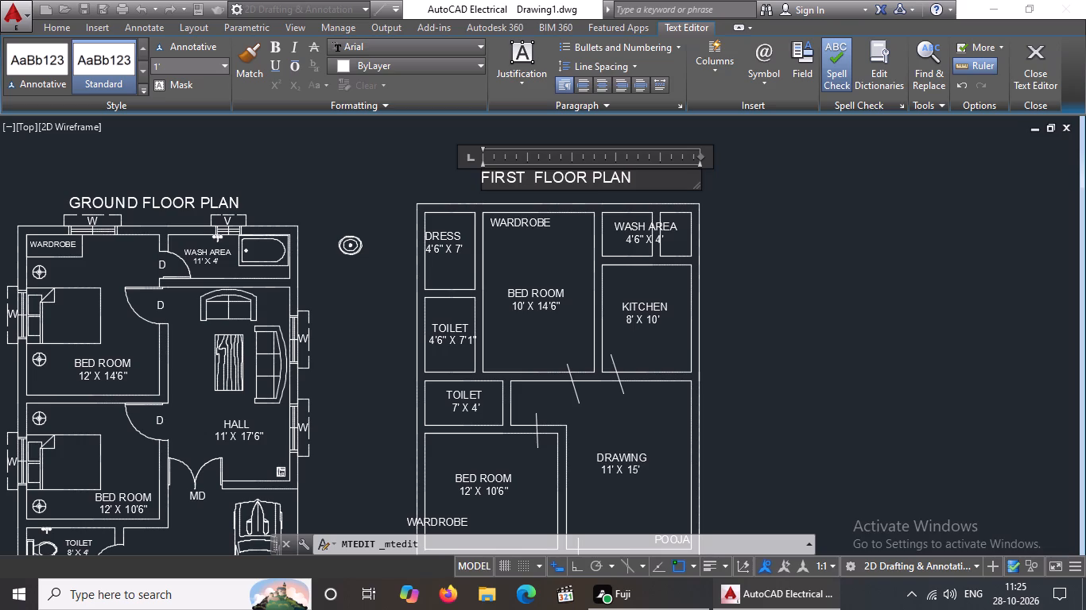
{"action": "left_click", "coordinate": [591, 176]}
{"action": "key", "text": "space"}
{"action": "left_click", "coordinate": [790, 174]}
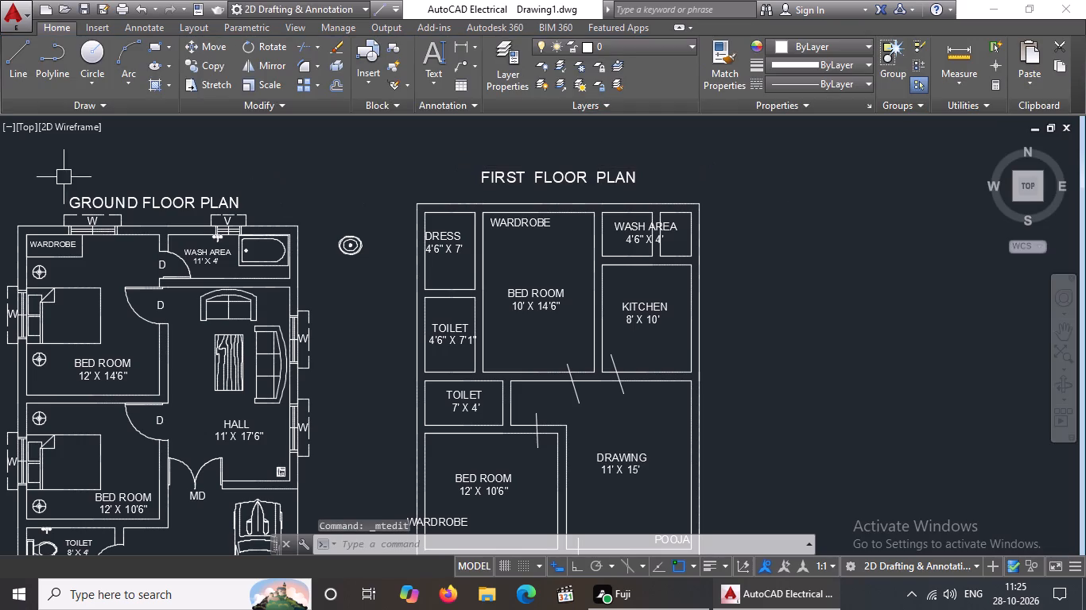
Add an extra space between each of the words in the GROUND FLOOR PLAN title.
{"action": "double_click", "coordinate": [135, 196]}
{"action": "left_click", "coordinate": [142, 200]}
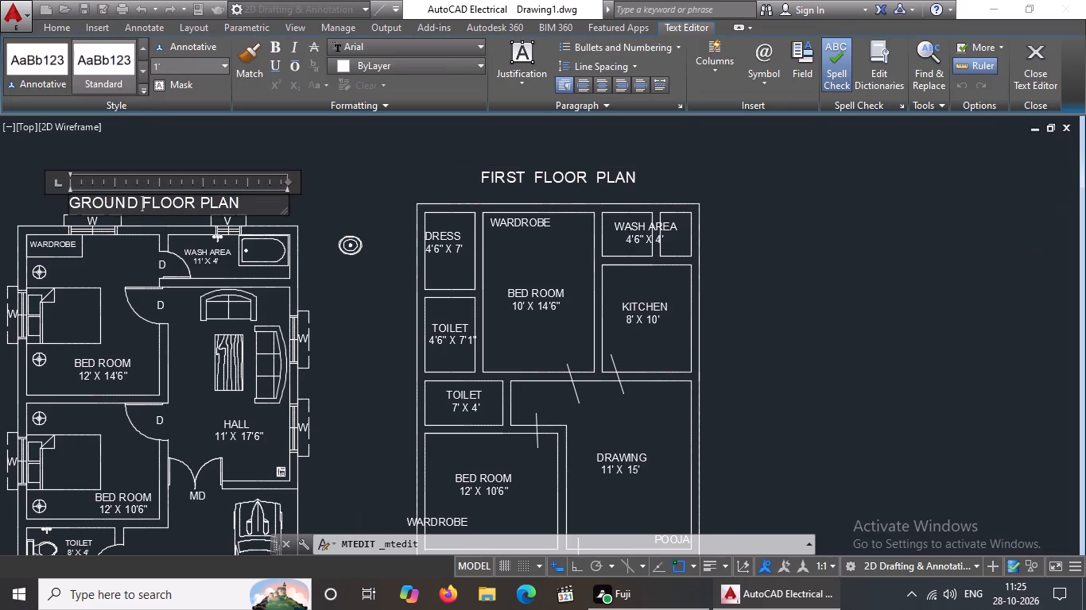
{"action": "key", "text": "space"}
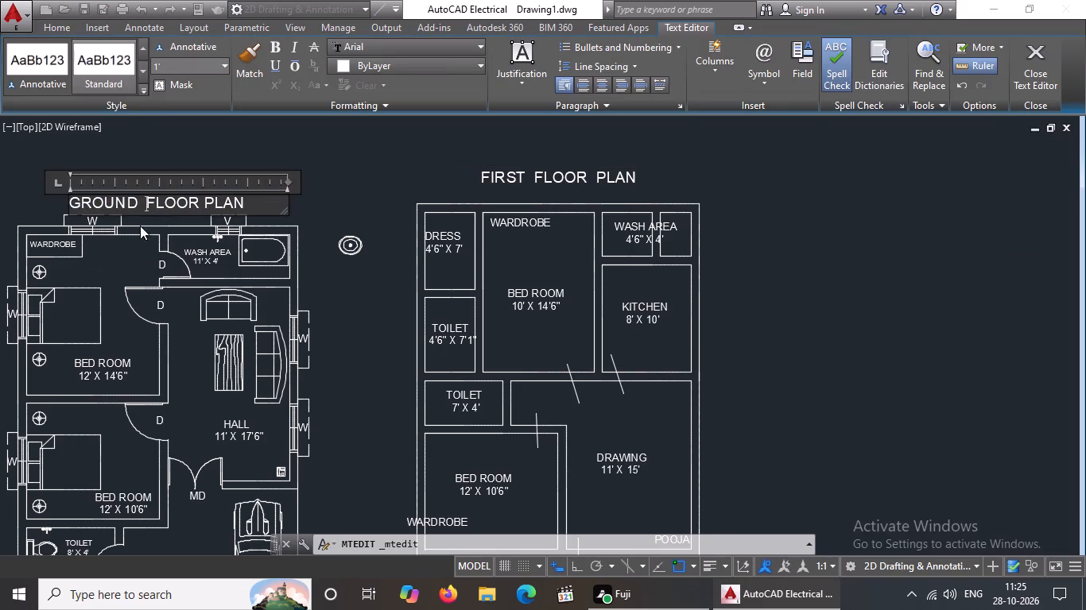
{"action": "left_click", "coordinate": [200, 194]}
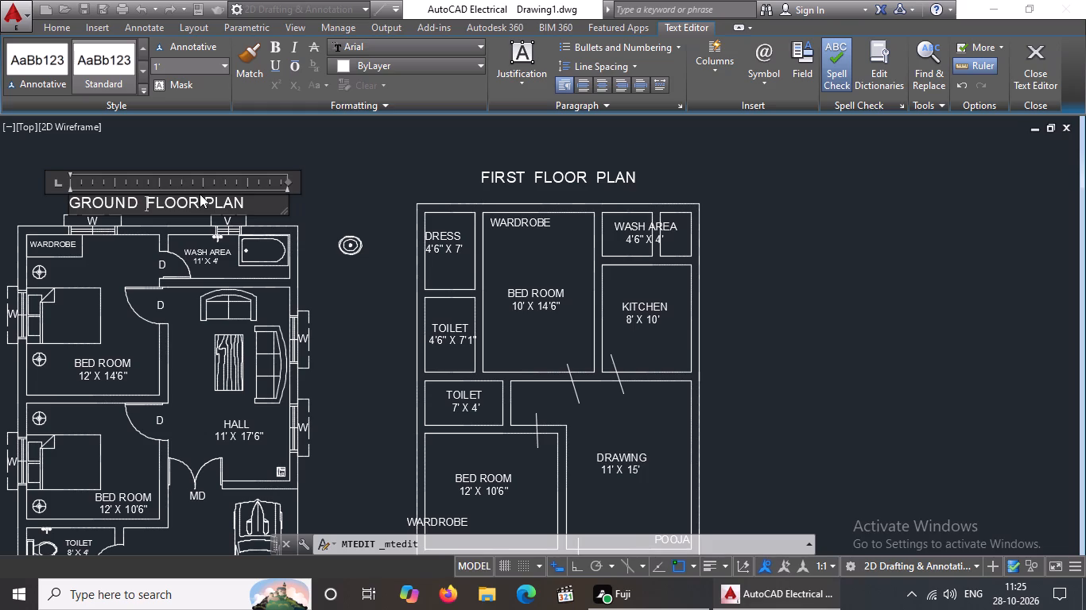
{"action": "left_click", "coordinate": [204, 201]}
{"action": "key", "text": "space"}
{"action": "left_click", "coordinate": [339, 202]}
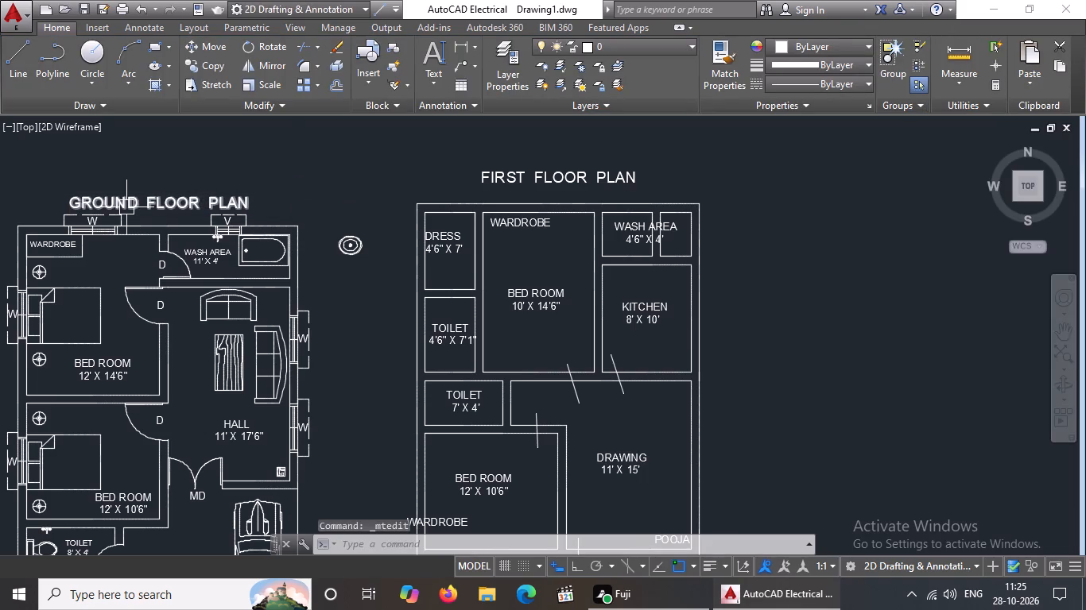
Move the GROUND FLOOR PLAN title slightly up and to the left, above the W and V window labels.
{"action": "left_click", "coordinate": [133, 198]}
{"action": "left_click", "coordinate": [72, 197]}
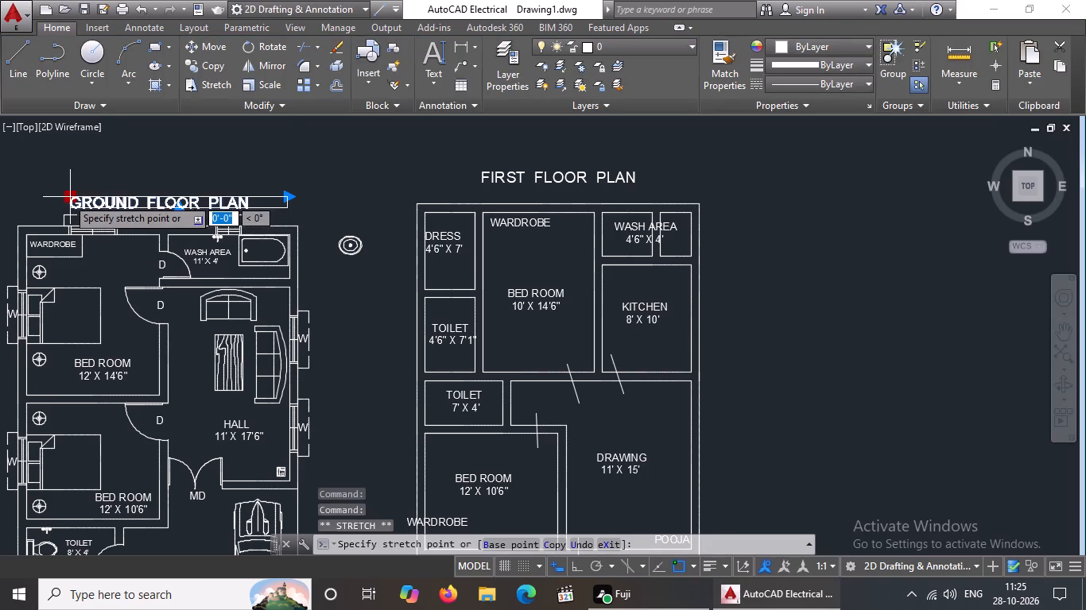
{"action": "left_click", "coordinate": [64, 194]}
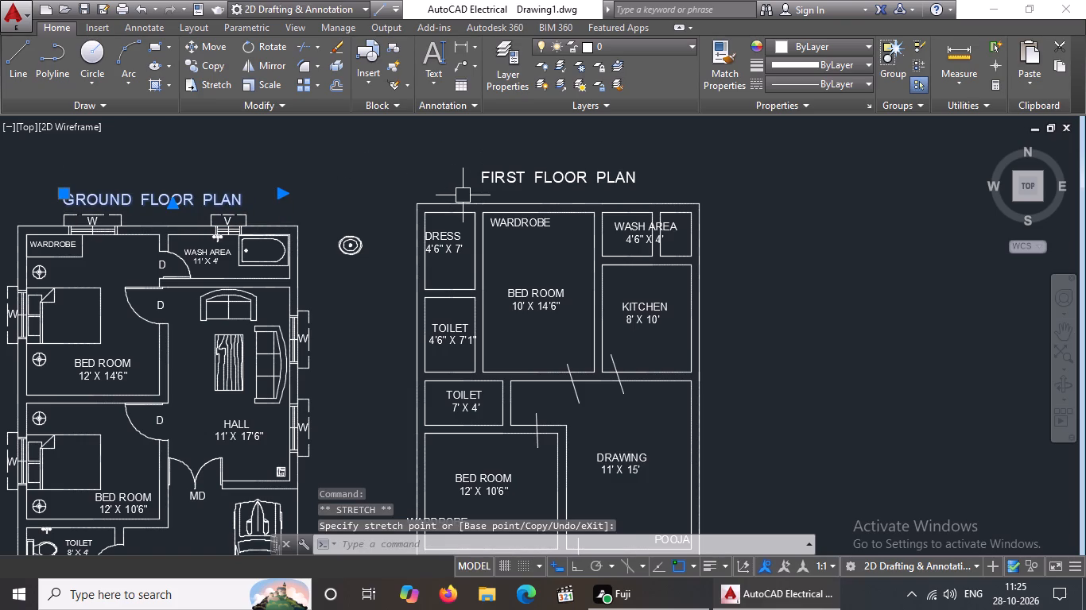
{"action": "key", "text": "Escape"}
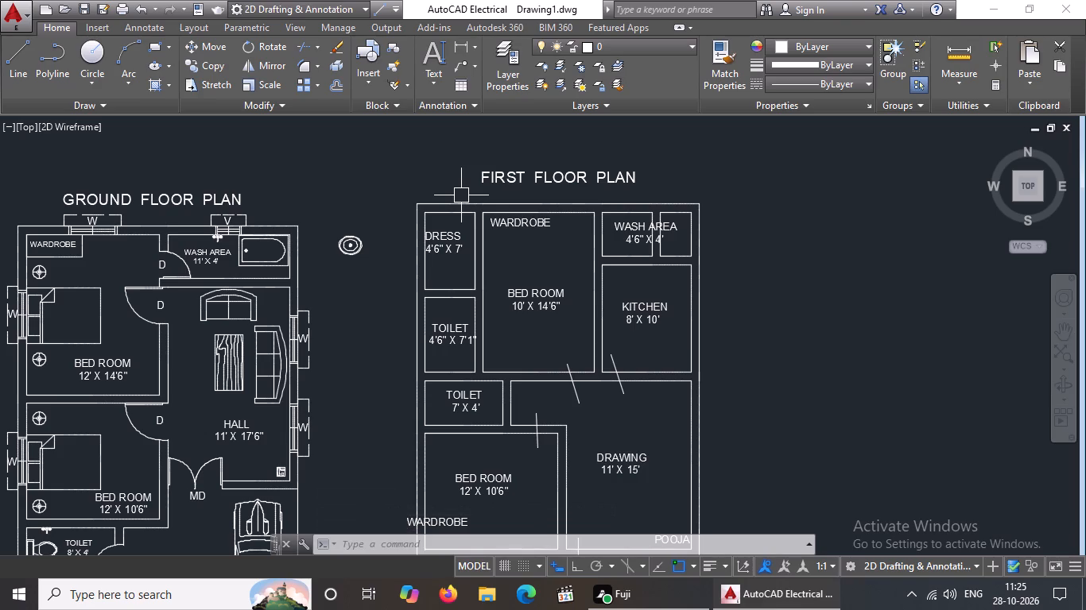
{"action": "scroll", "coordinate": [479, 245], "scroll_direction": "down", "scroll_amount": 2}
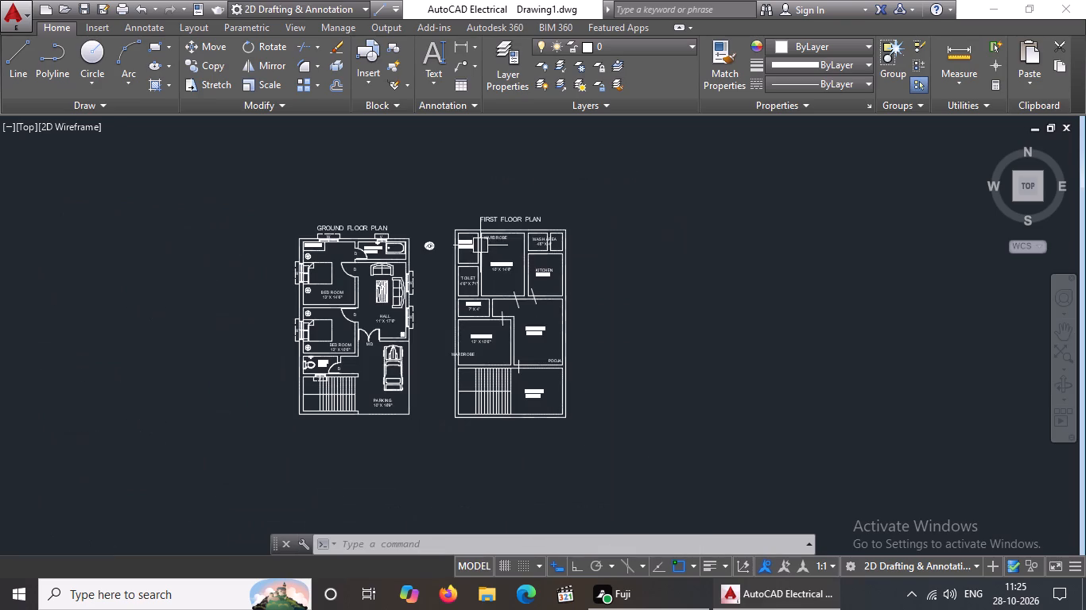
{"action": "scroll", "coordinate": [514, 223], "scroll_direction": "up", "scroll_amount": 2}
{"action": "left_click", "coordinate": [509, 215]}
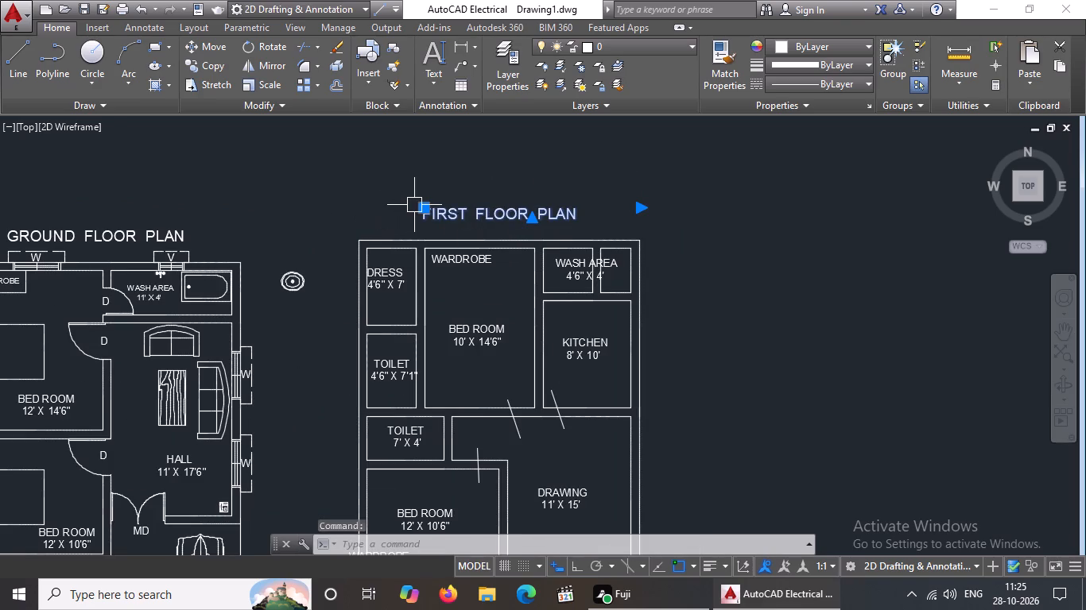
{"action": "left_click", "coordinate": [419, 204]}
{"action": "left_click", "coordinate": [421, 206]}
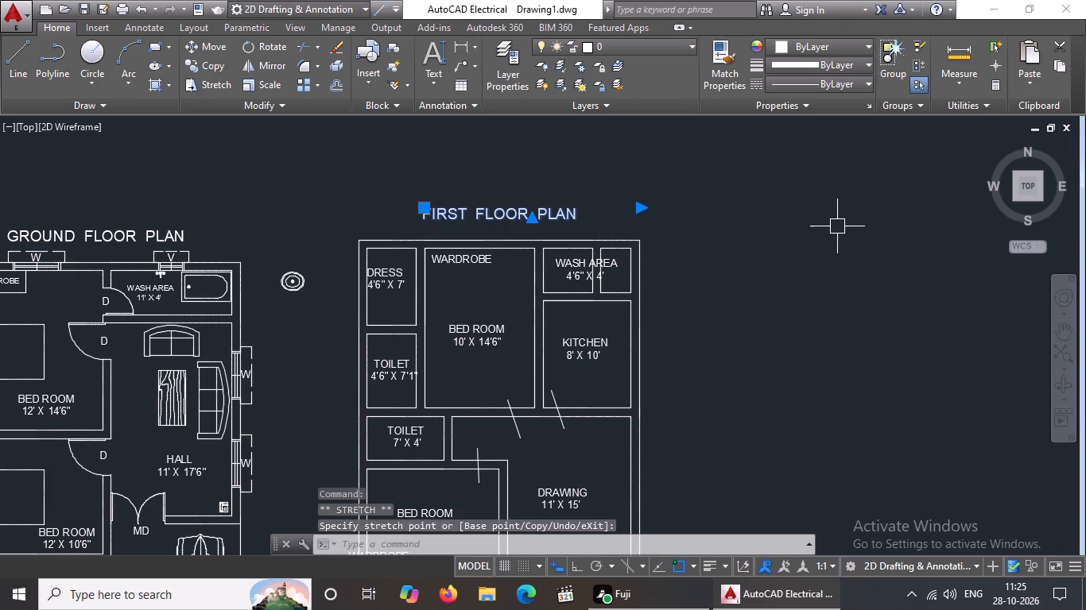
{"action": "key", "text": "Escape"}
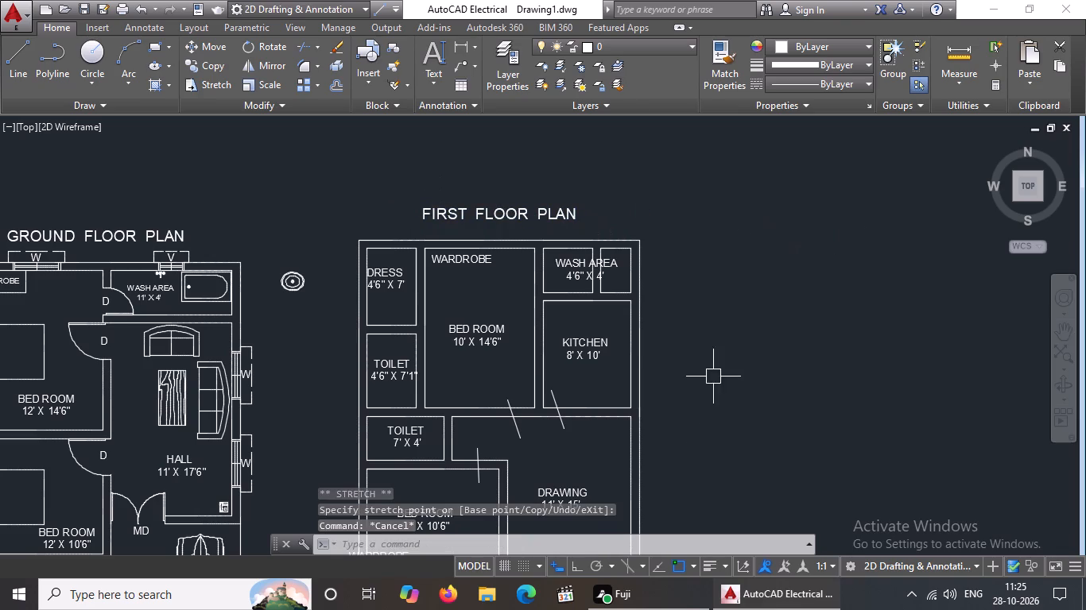
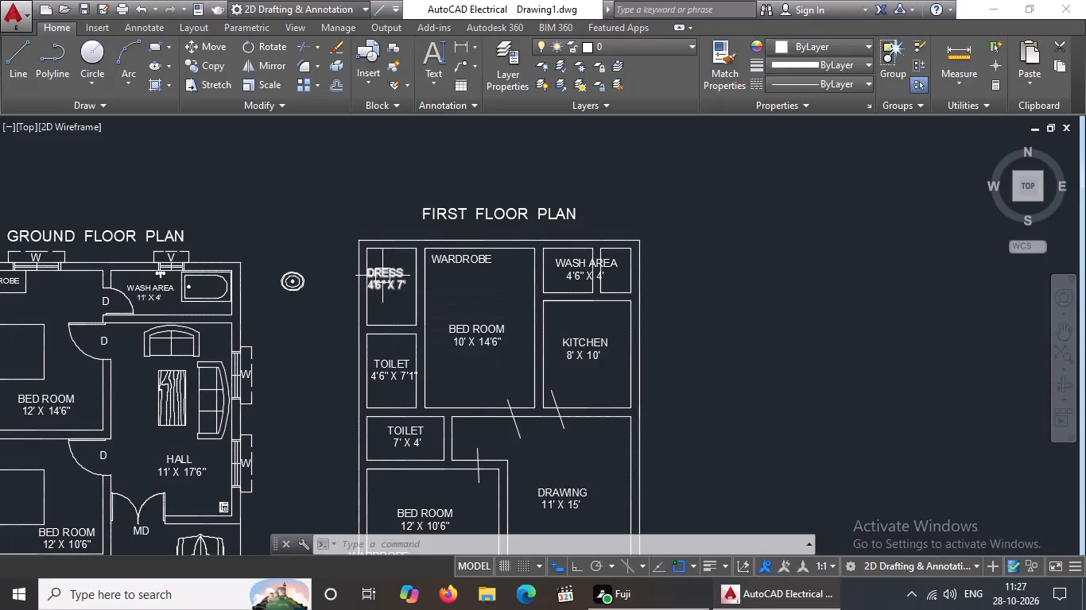
Set the text height of the DRESS 4'6" X 7' label in the first floor plan to 6".
{"action": "scroll", "coordinate": [388, 273], "scroll_direction": "up", "scroll_amount": 2}
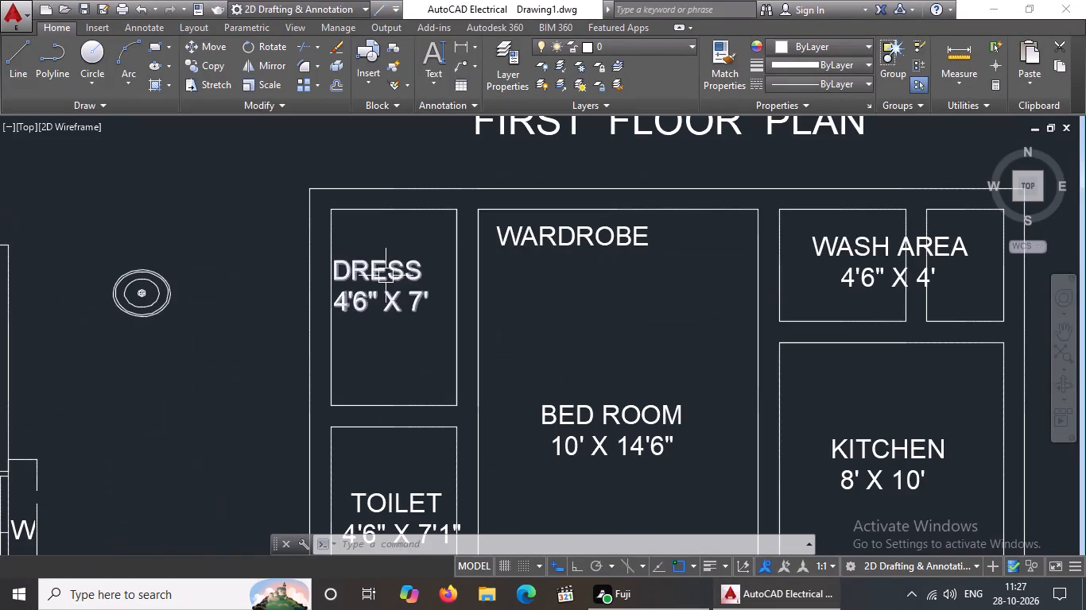
{"action": "left_click", "coordinate": [386, 276]}
{"action": "right_click", "coordinate": [386, 276]}
{"action": "left_click", "coordinate": [441, 550]}
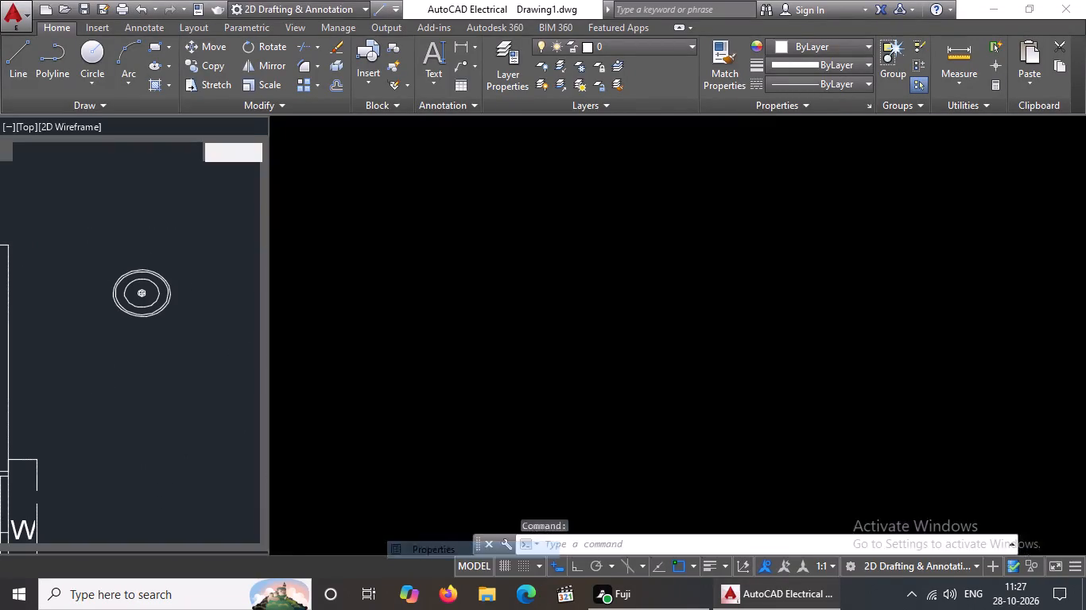
{"action": "left_click", "coordinate": [176, 315]}
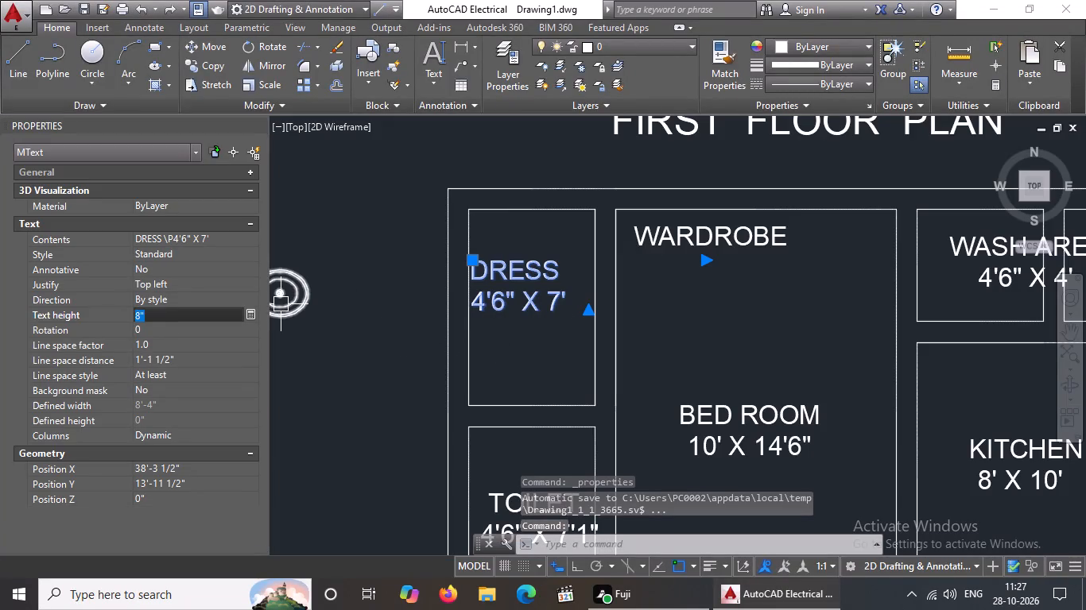
{"action": "key", "text": "BackSpace"}
{"action": "key", "text": "BackSpace"}
{"action": "key", "text": "6"}
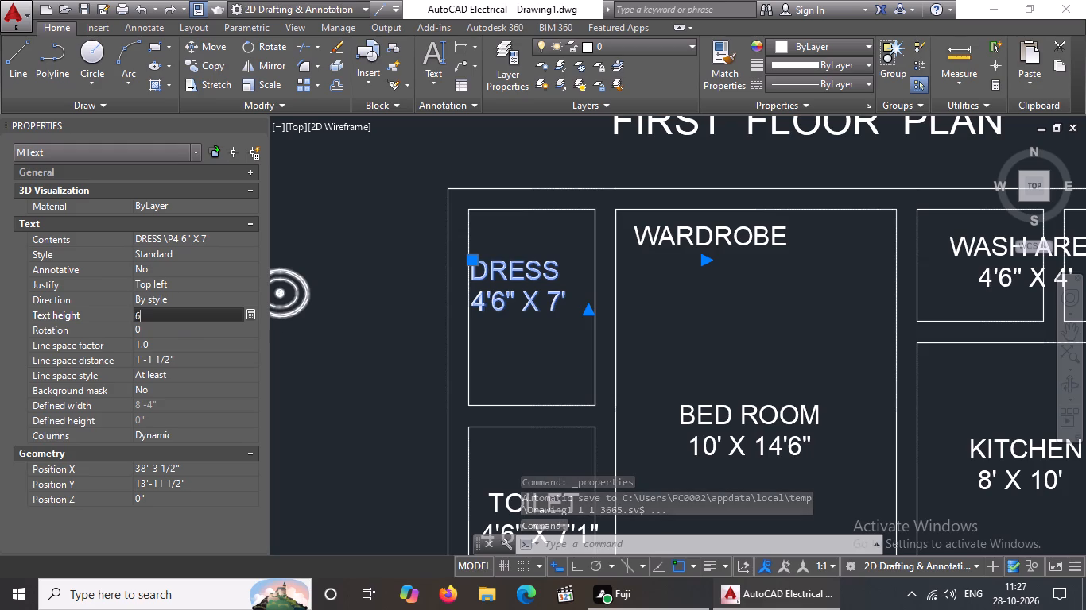
{"action": "key", "text": "shift+quotedbl"}
{"action": "key", "text": "Return"}
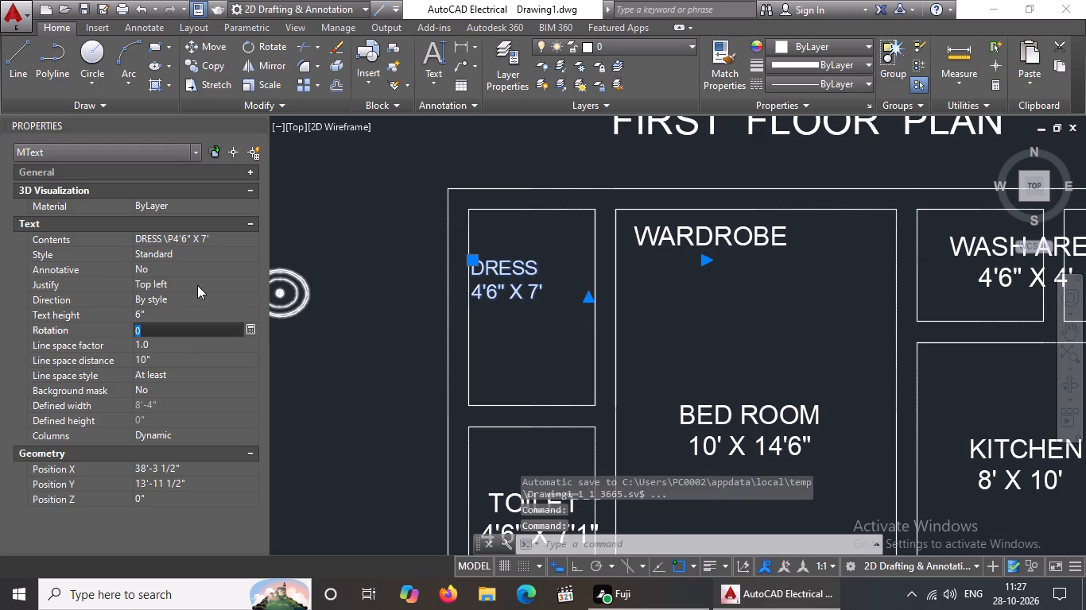
{"action": "left_click", "coordinate": [255, 121]}
Set the text height of the first floor plan's WASH AREA 4'6" X 4' label to 6".
{"action": "scroll", "coordinate": [483, 304], "scroll_direction": "down", "scroll_amount": 1}
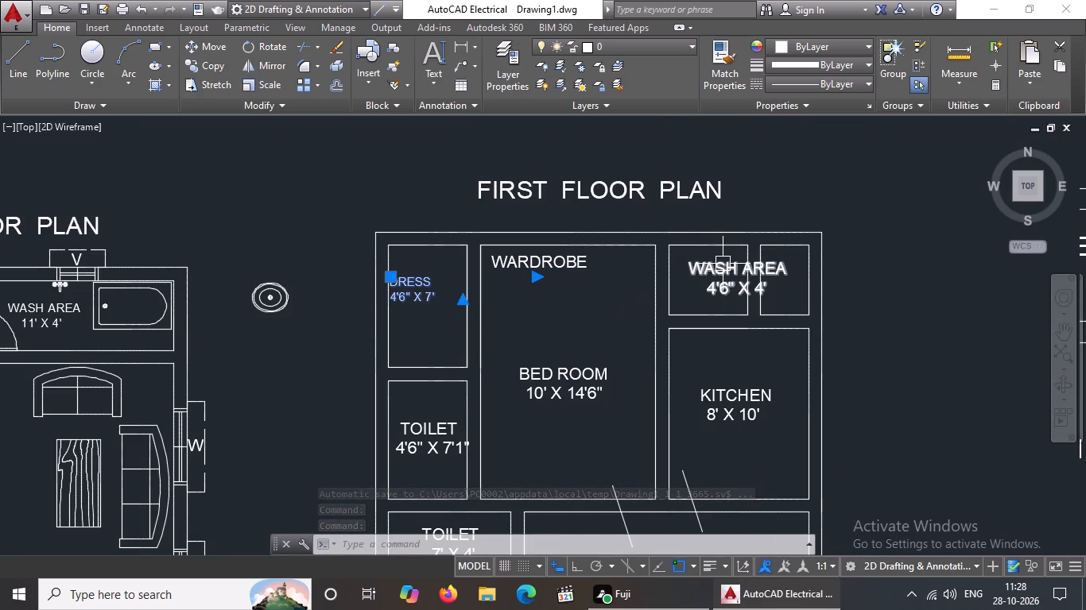
{"action": "left_click", "coordinate": [723, 264]}
{"action": "right_click", "coordinate": [712, 347]}
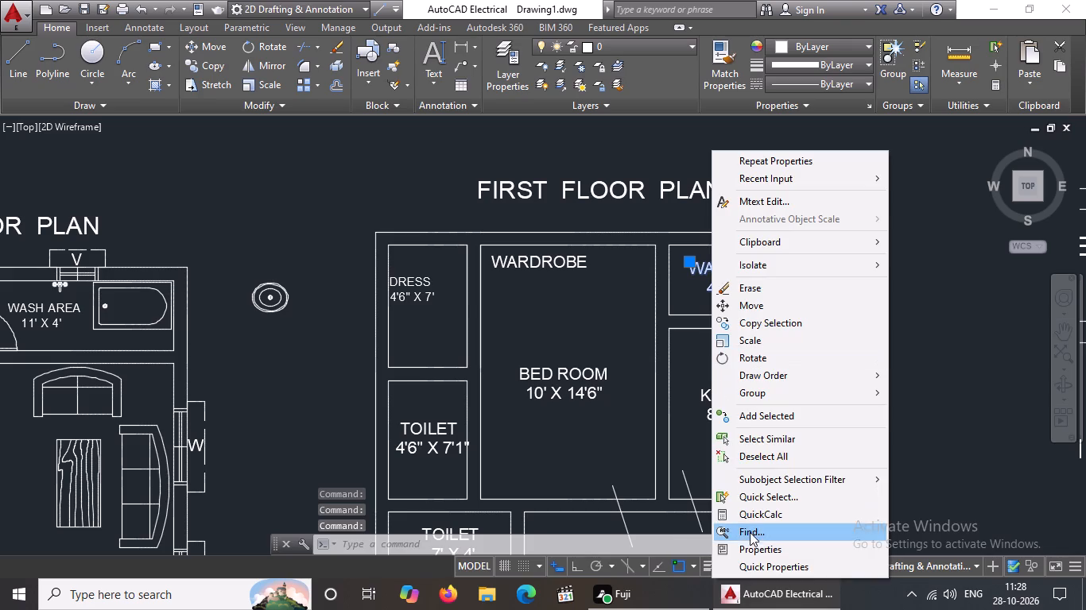
{"action": "left_click", "coordinate": [754, 545]}
{"action": "left_click", "coordinate": [161, 312]}
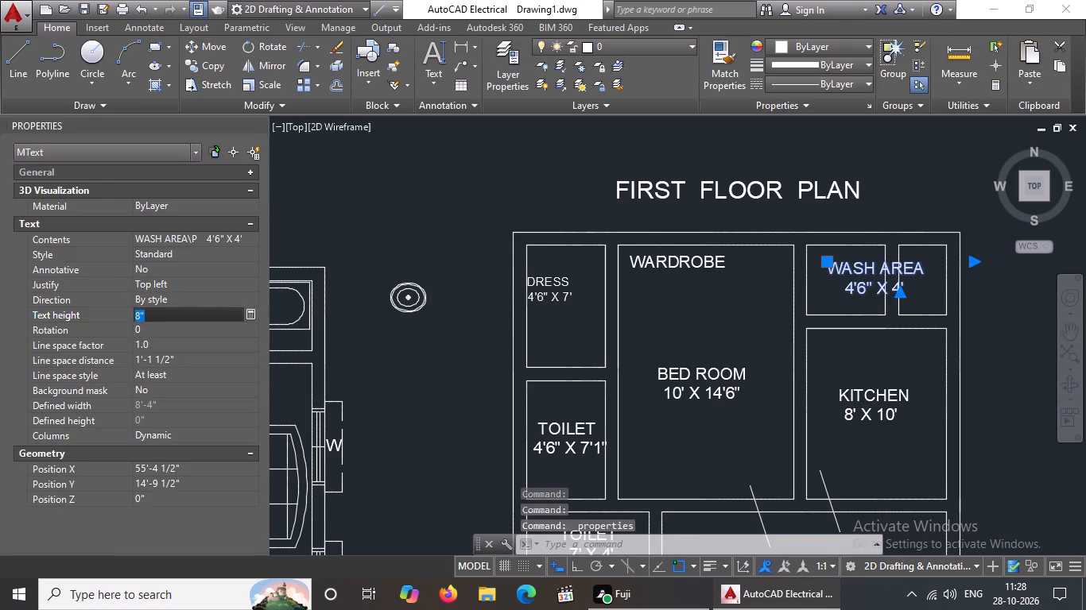
{"action": "key", "text": "BackSpace"}
{"action": "key", "text": "6"}
{"action": "key", "text": "shift+quotedbl"}
{"action": "key", "text": "Return"}
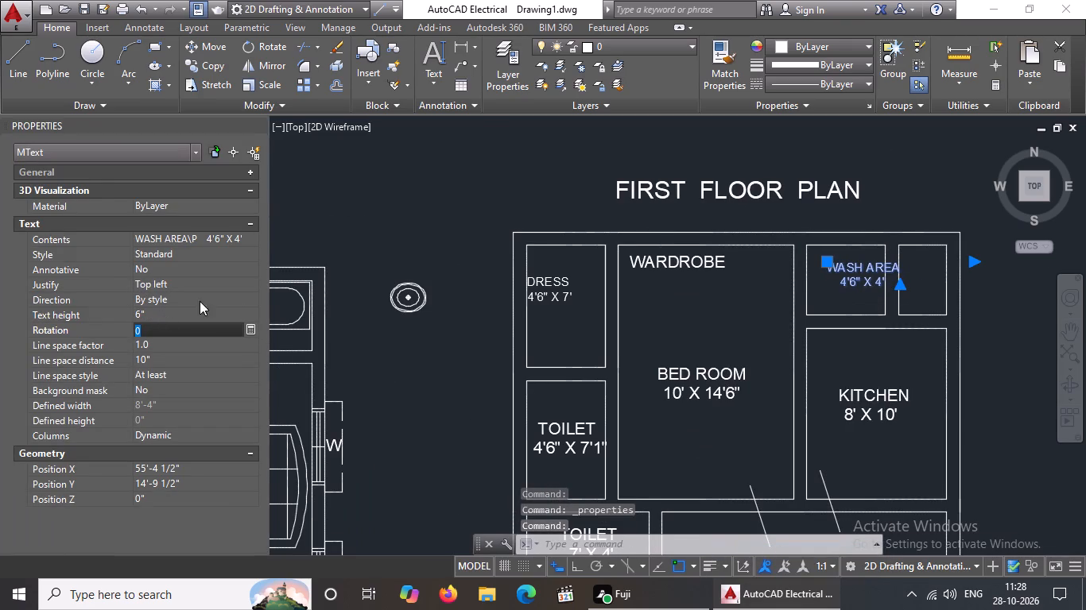
{"action": "key", "text": "Escape"}
Move the first floor plan's WASH AREA label so it sits inside the wash area room outline.
{"action": "left_click", "coordinate": [859, 282]}
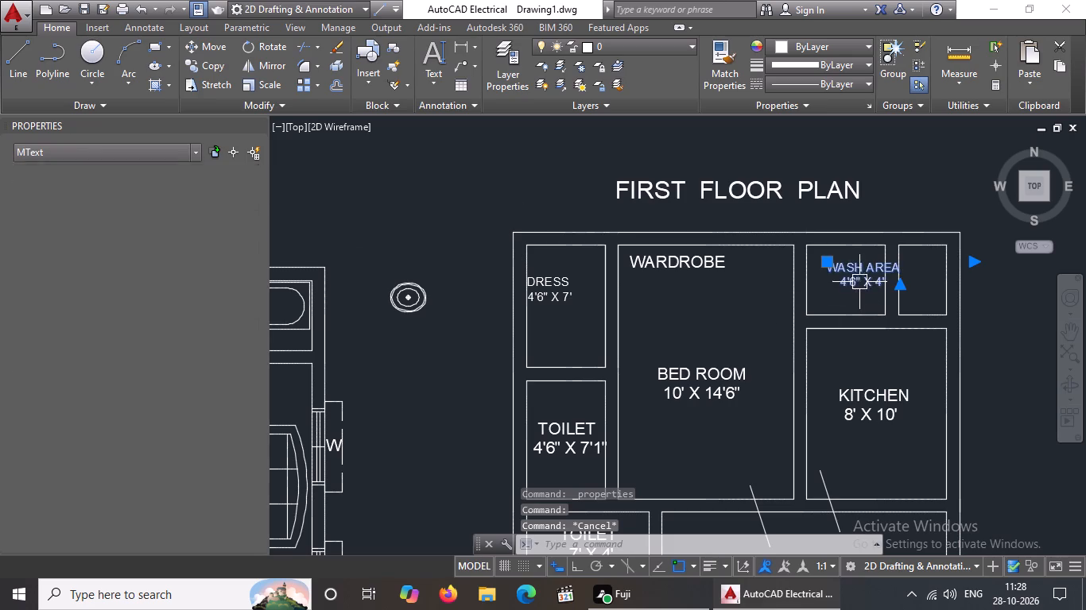
{"action": "left_click", "coordinate": [831, 266]}
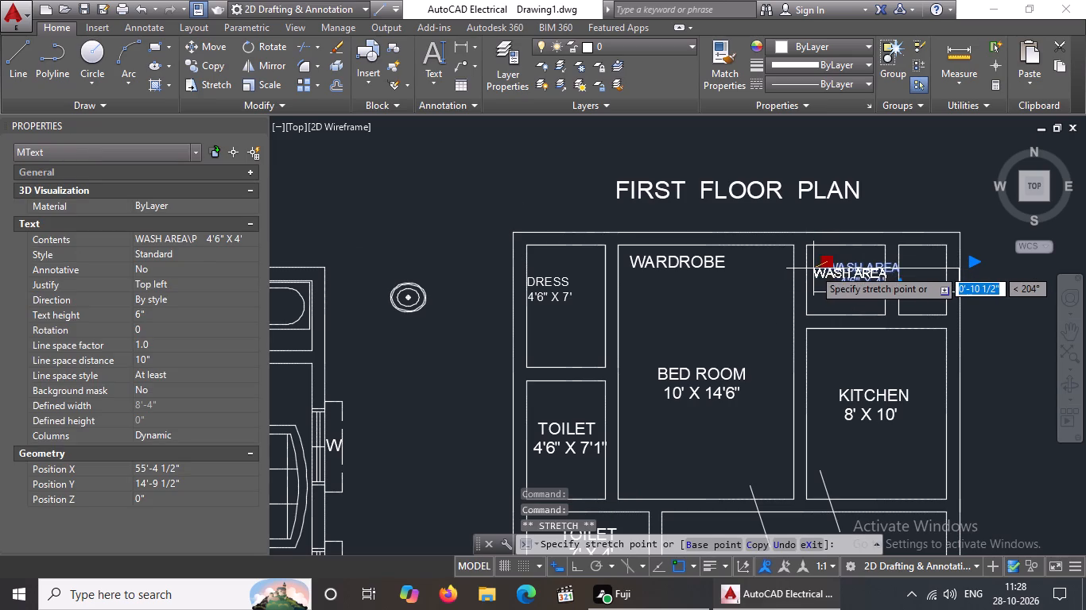
{"action": "left_click", "coordinate": [809, 264]}
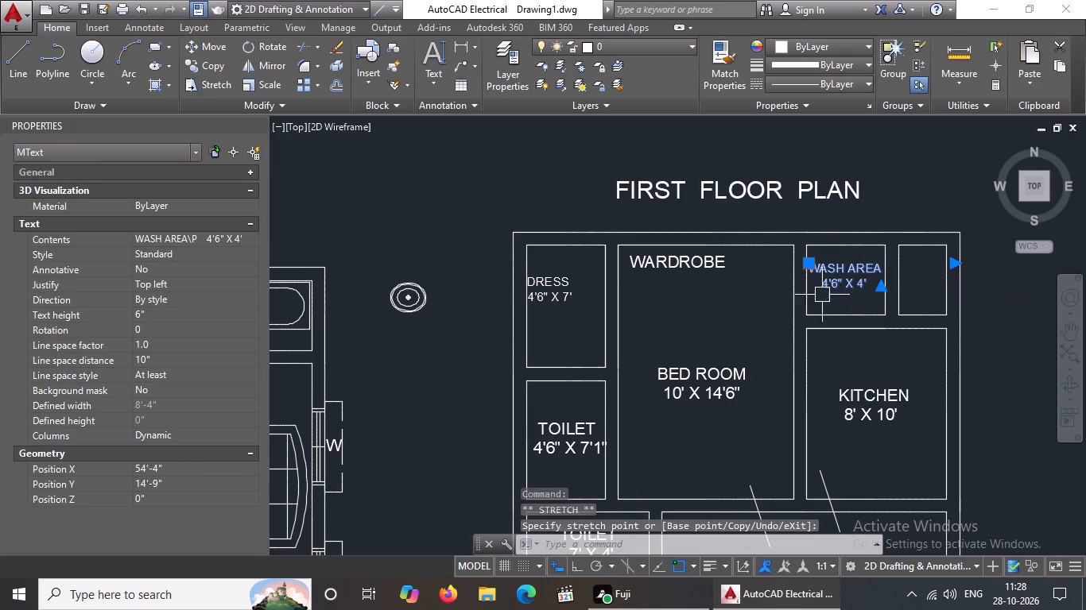
{"action": "key", "text": "Escape"}
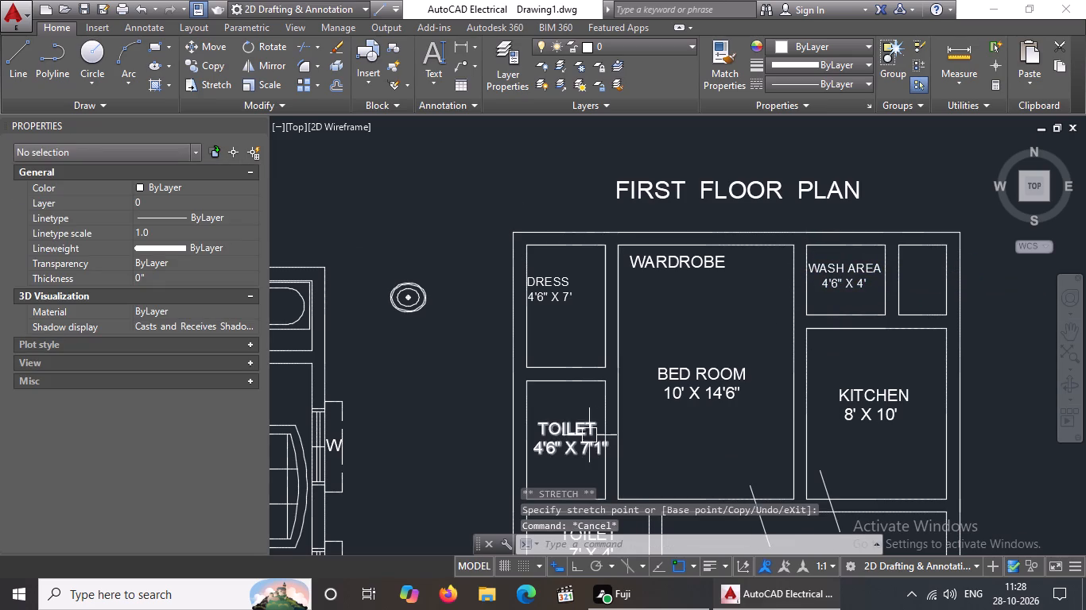
Set the text height of the TOILET 4'6" X 7'1" label below the dress room to 6".
{"action": "left_click", "coordinate": [588, 434]}
{"action": "right_click", "coordinate": [588, 434]}
{"action": "left_click", "coordinate": [635, 403]}
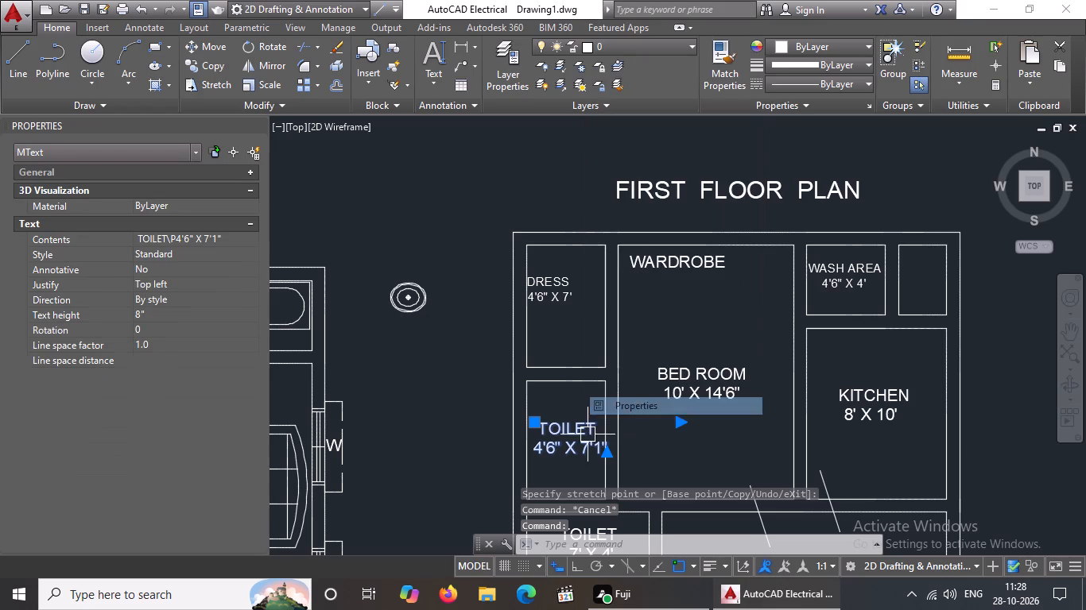
{"action": "left_click", "coordinate": [167, 315]}
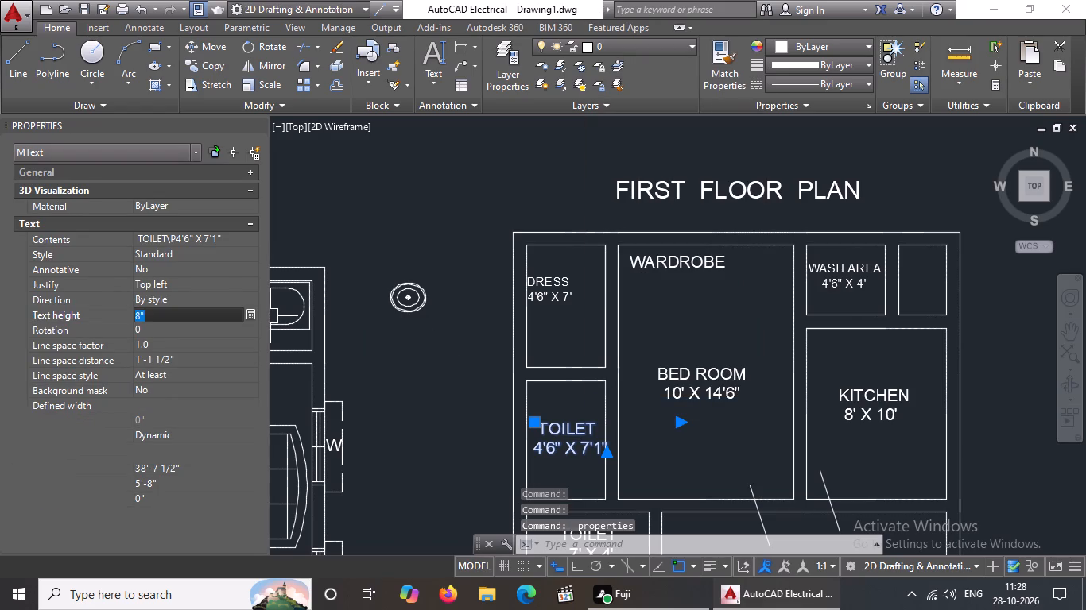
{"action": "key", "text": "BackSpace"}
{"action": "key", "text": "BackSpace"}
{"action": "key", "text": "6"}
{"action": "key", "text": "shift+quotedbl"}
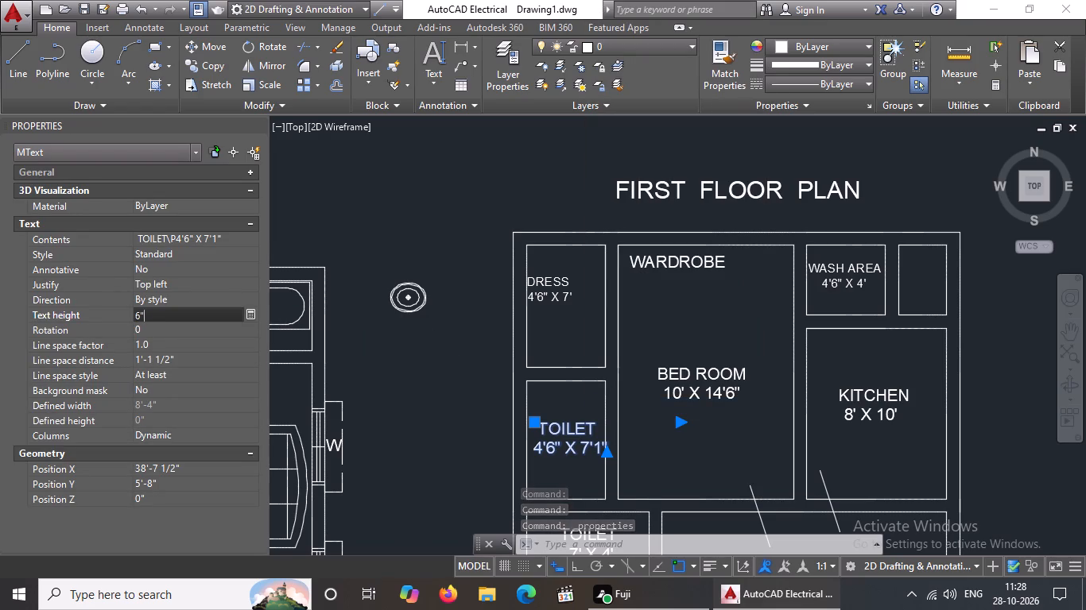
{"action": "key", "text": "Return"}
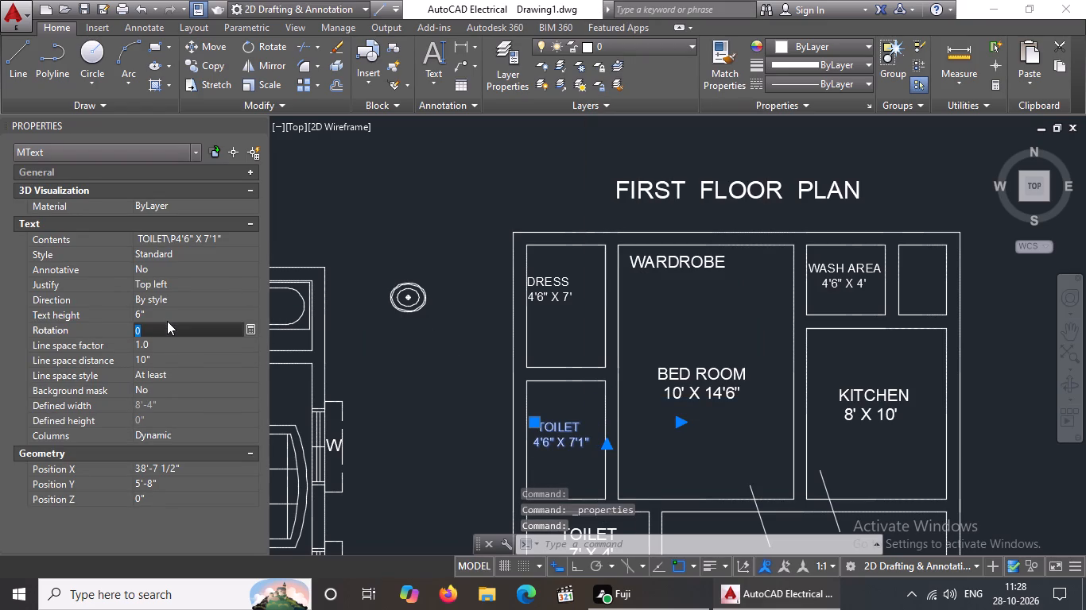
Set the text height of the WARDROBE label in the first floor's 10' X 14'6" bedroom to 6".
{"action": "scroll", "coordinate": [673, 349], "scroll_direction": "down", "scroll_amount": 1}
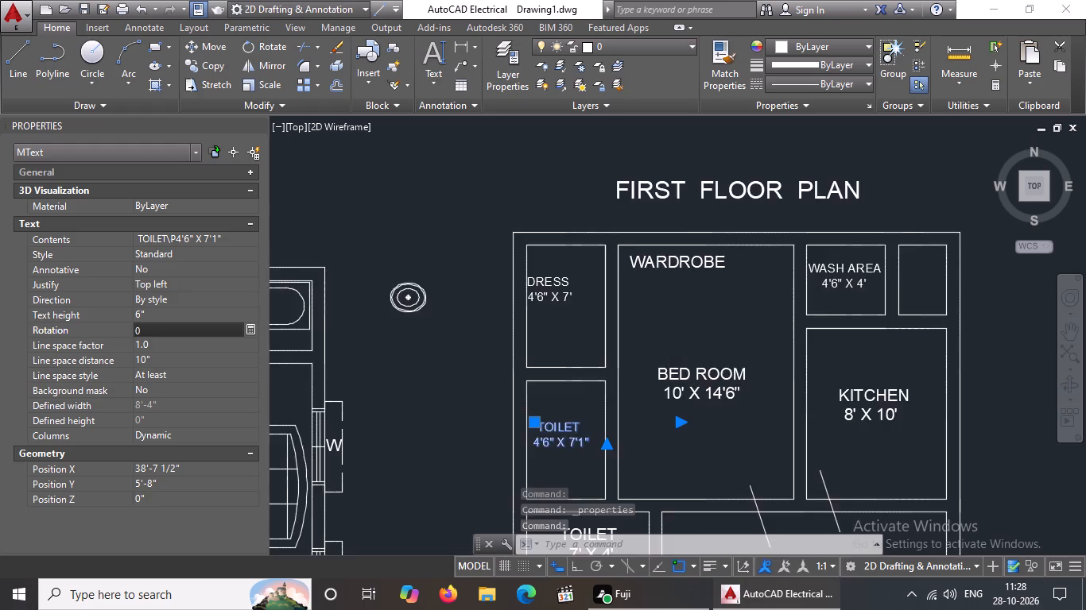
{"action": "scroll", "coordinate": [673, 349], "scroll_direction": "down", "scroll_amount": 1}
{"action": "left_click", "coordinate": [679, 314]}
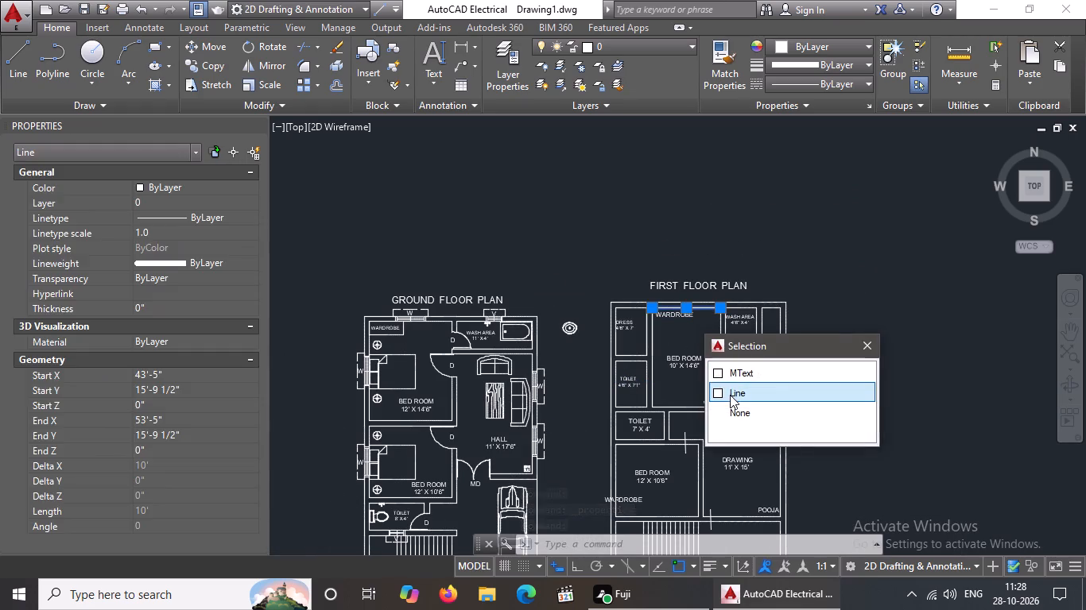
{"action": "key", "text": "Escape"}
{"action": "scroll", "coordinate": [694, 327], "scroll_direction": "up", "scroll_amount": 3}
{"action": "key", "text": "Escape"}
{"action": "left_click", "coordinate": [648, 272]}
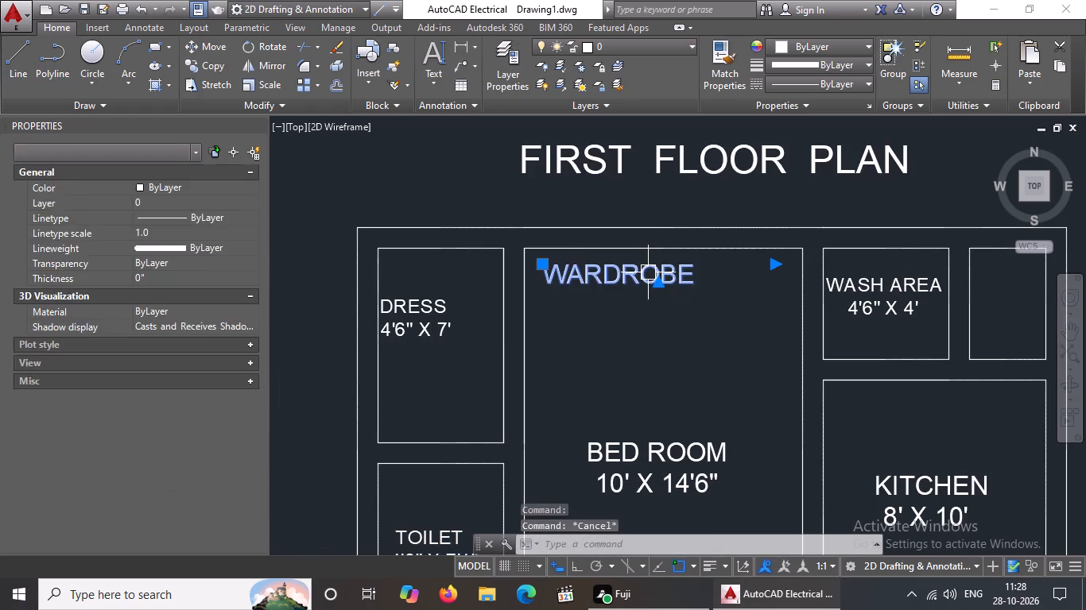
{"action": "right_click", "coordinate": [664, 373]}
{"action": "left_click", "coordinate": [708, 549]}
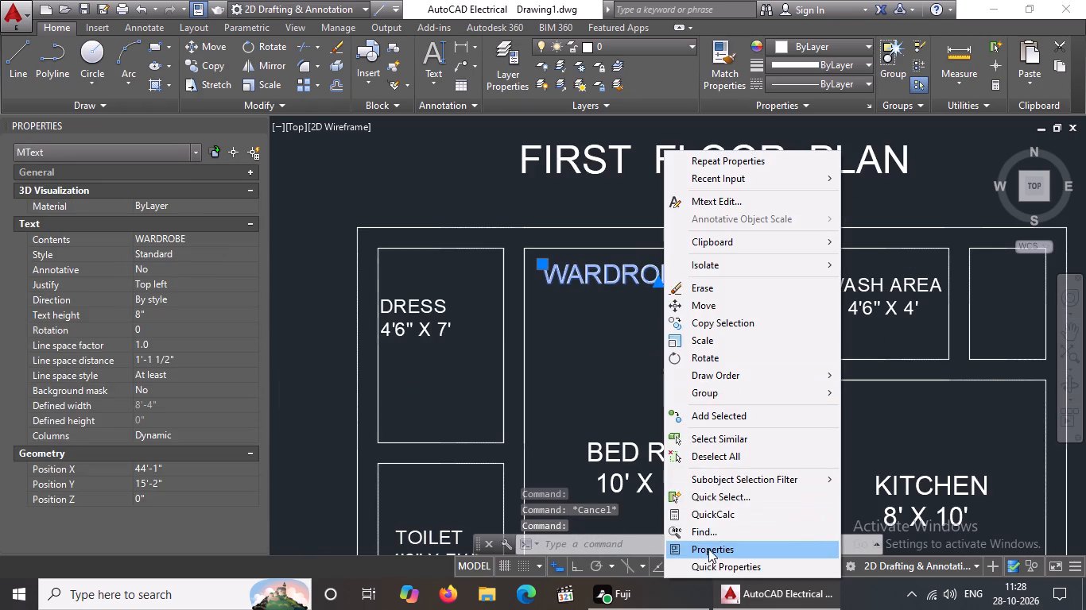
{"action": "left_click", "coordinate": [163, 312]}
{"action": "key", "text": "BackSpace"}
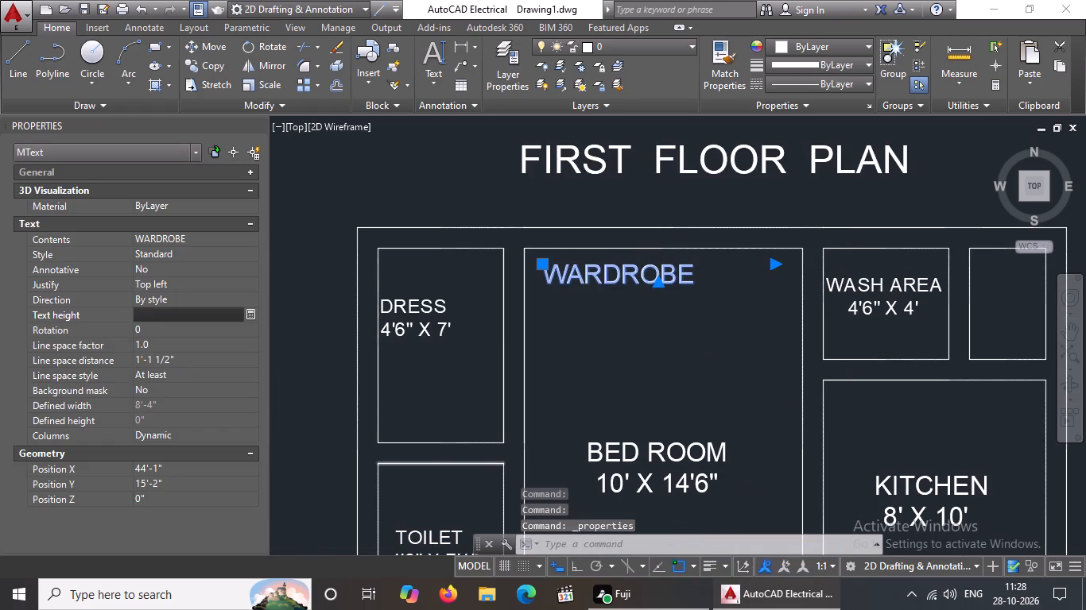
{"action": "key", "text": "BackSpace"}
{"action": "type", "text": "6\""}
{"action": "key", "text": "Return"}
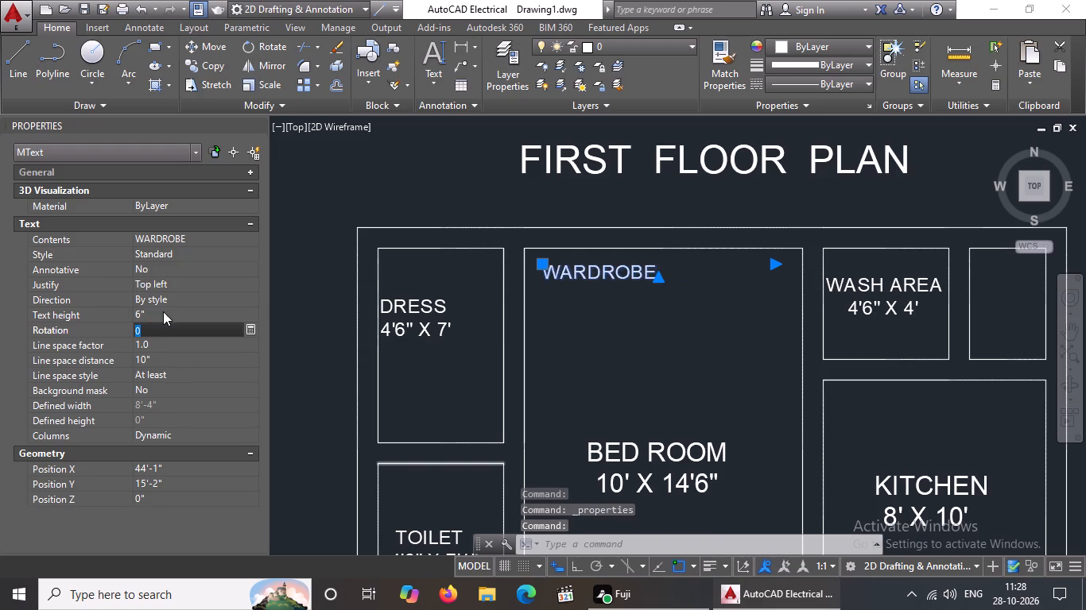
Set the text height of the first floor plan's TOILET 7' X 4' label to 6".
{"action": "scroll", "coordinate": [396, 330], "scroll_direction": "down", "scroll_amount": 3}
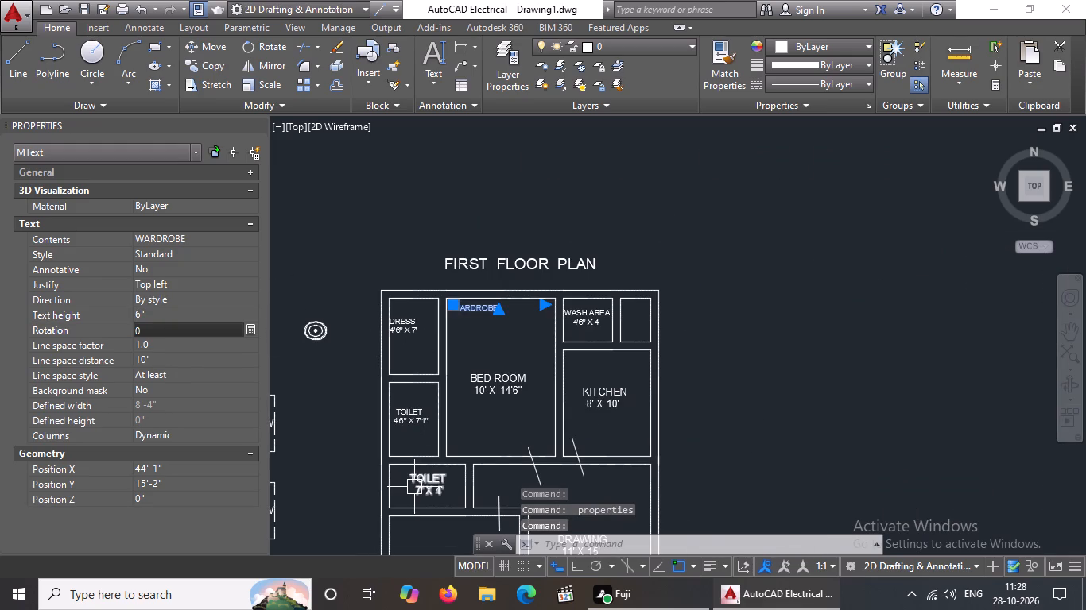
{"action": "left_click", "coordinate": [414, 486]}
{"action": "right_click", "coordinate": [424, 490]}
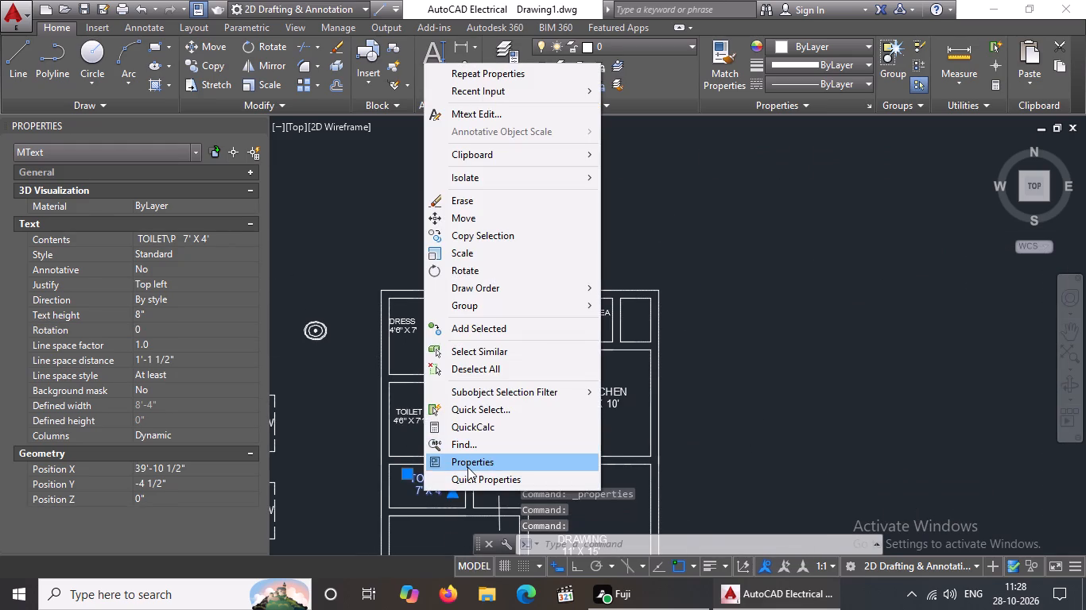
{"action": "left_click", "coordinate": [467, 462]}
{"action": "left_click", "coordinate": [152, 314]}
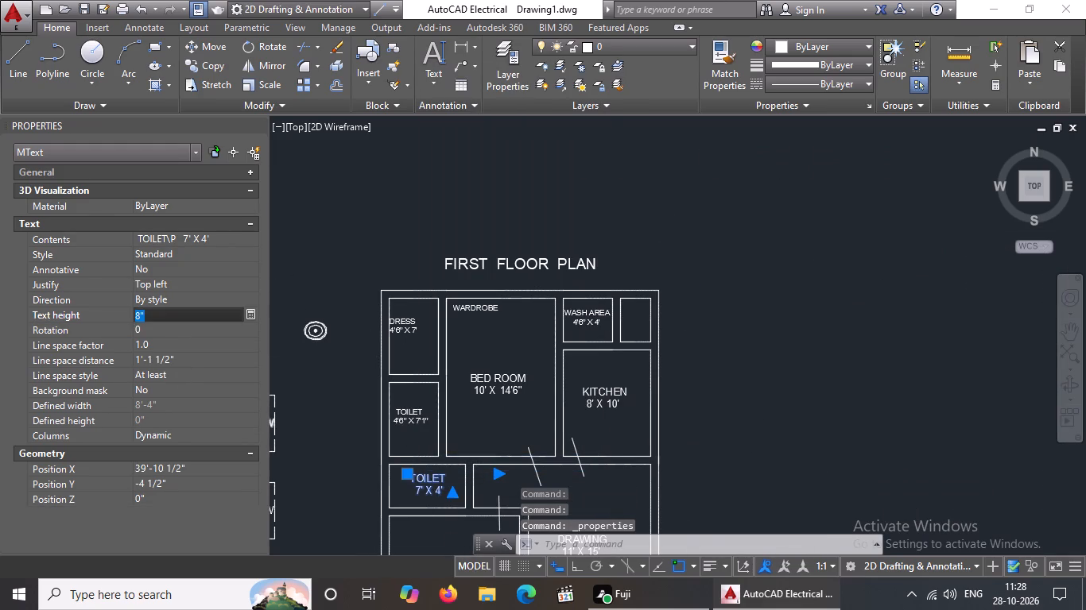
{"action": "key", "text": "BackSpace"}
{"action": "key", "text": "BackSpace"}
{"action": "type", "text": "6\""}
{"action": "key", "text": "Return"}
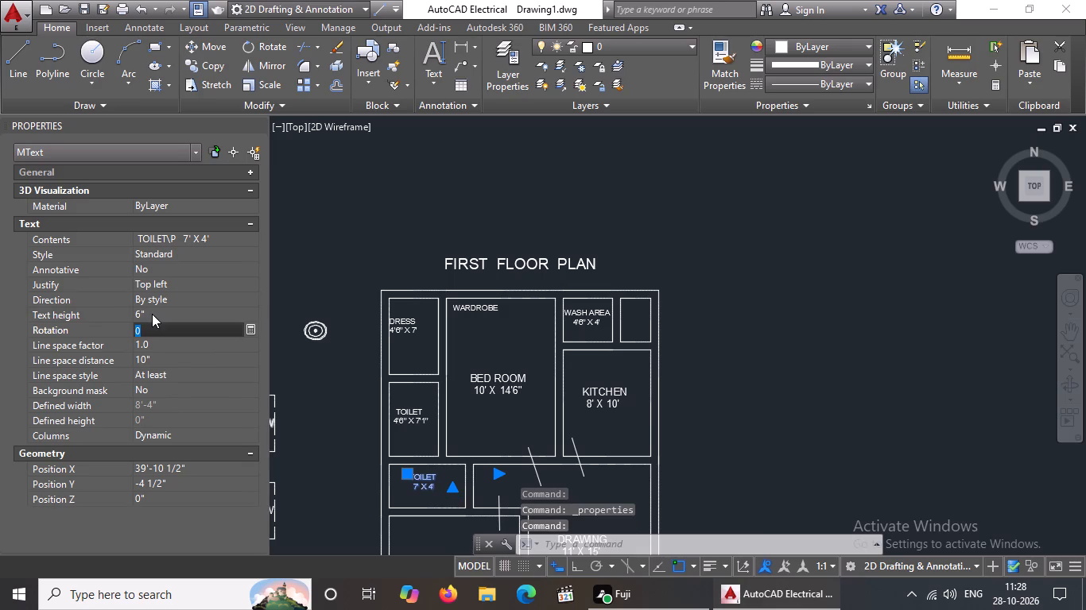
Set the text height of the WARDROBE label by the first floor's 12' X 10'6" bedroom to 6".
{"action": "scroll", "coordinate": [486, 369], "scroll_direction": "down", "scroll_amount": 2}
{"action": "scroll", "coordinate": [506, 487], "scroll_direction": "up", "scroll_amount": 3}
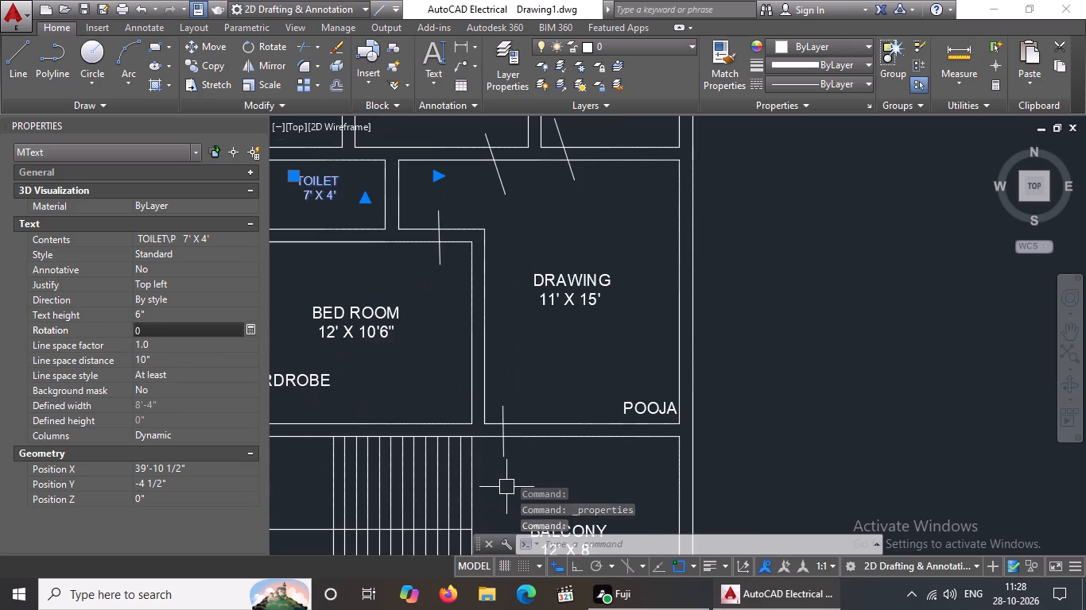
{"action": "scroll", "coordinate": [327, 381], "scroll_direction": "down", "scroll_amount": 1}
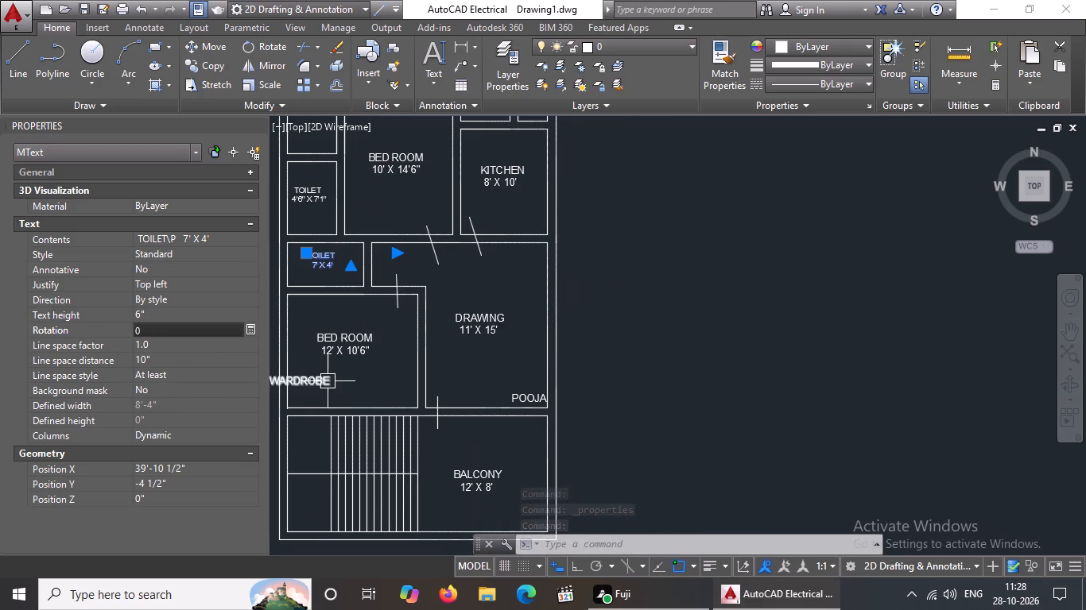
{"action": "left_click", "coordinate": [313, 380]}
{"action": "right_click", "coordinate": [316, 385]}
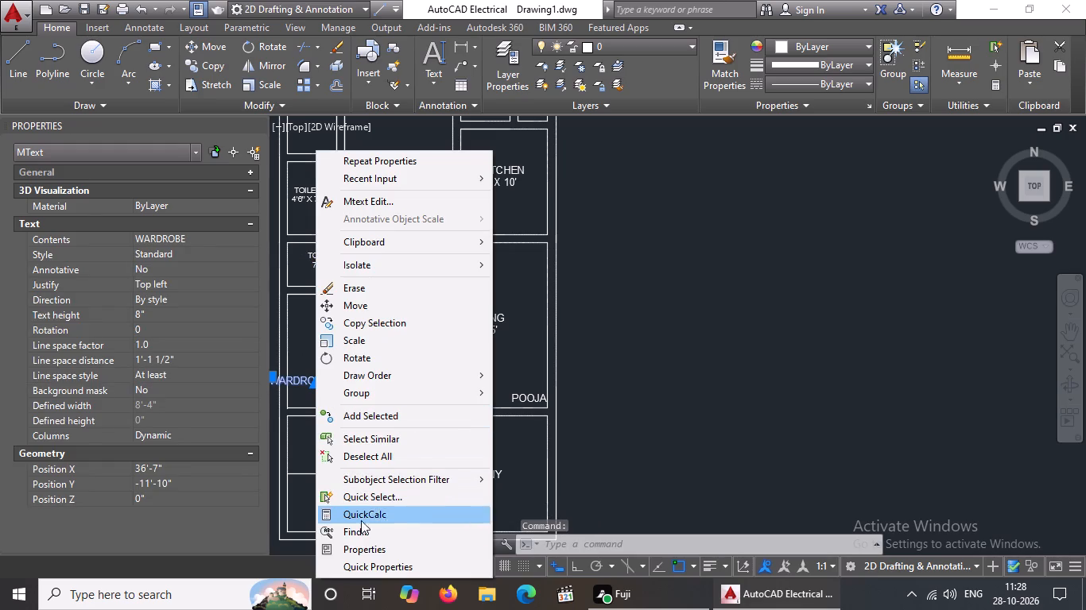
{"action": "left_click", "coordinate": [359, 542]}
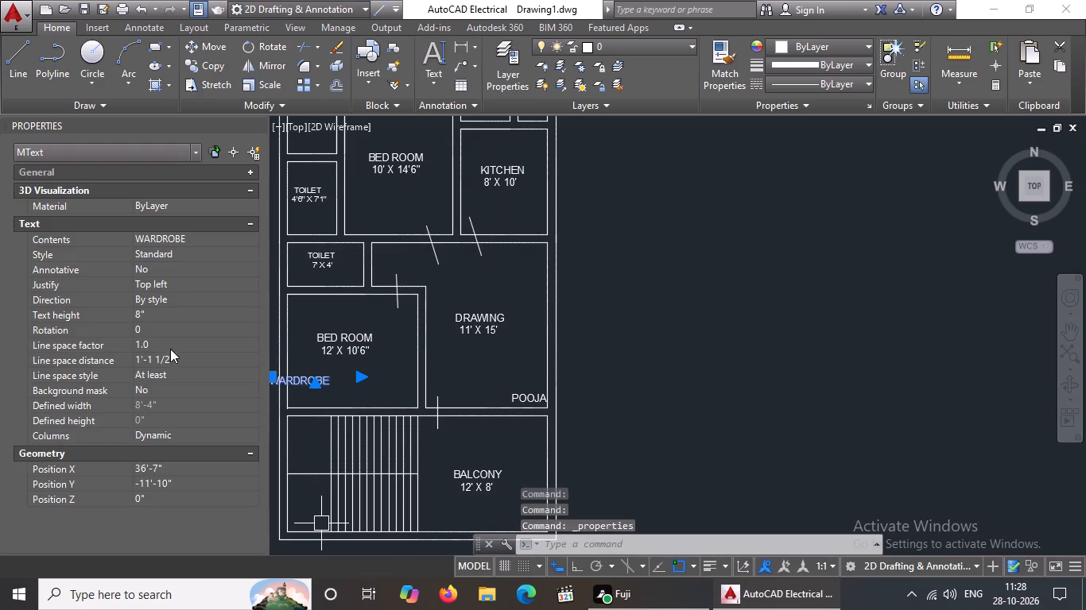
{"action": "left_click", "coordinate": [166, 313]}
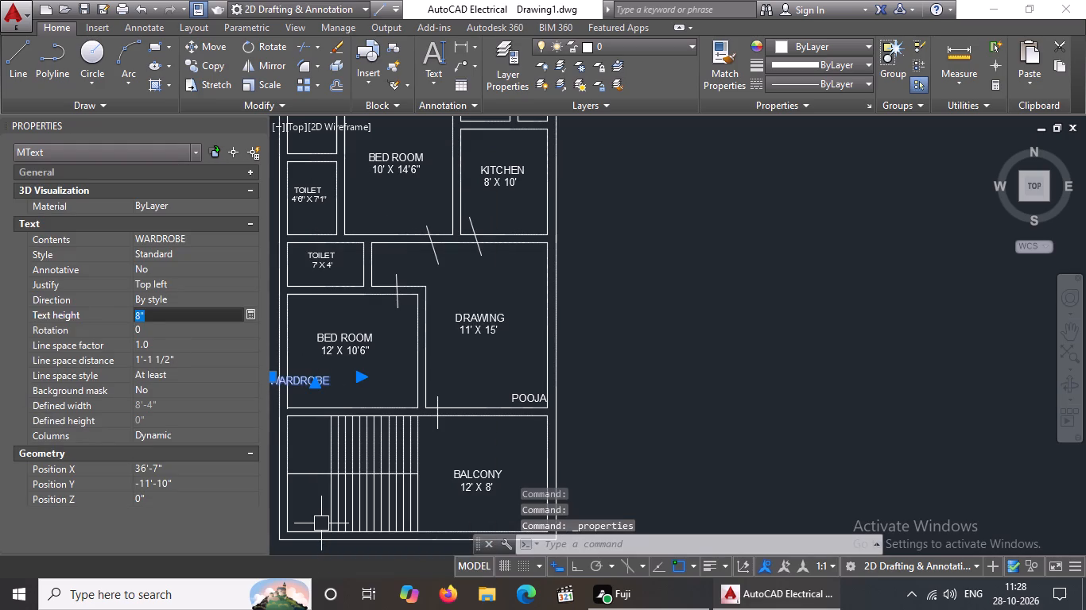
{"action": "key", "text": "BackSpace"}
{"action": "key", "text": "BackSpace"}
{"action": "key", "text": "BackSpace"}
{"action": "key", "text": "BackSpace"}
{"action": "type", "text": "6\""}
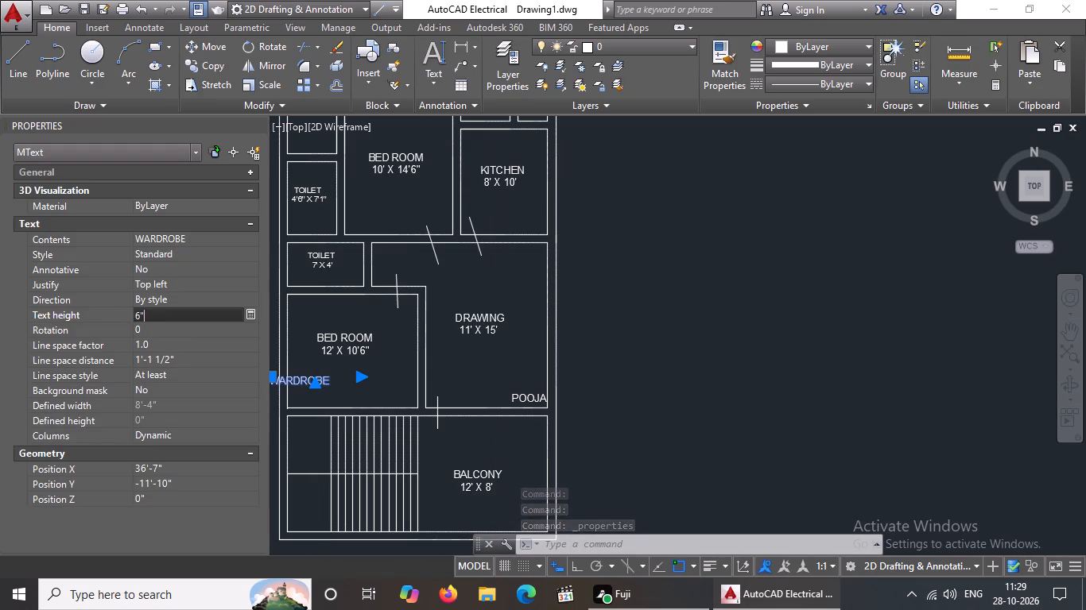
{"action": "key", "text": "Return"}
{"action": "key", "text": "Escape"}
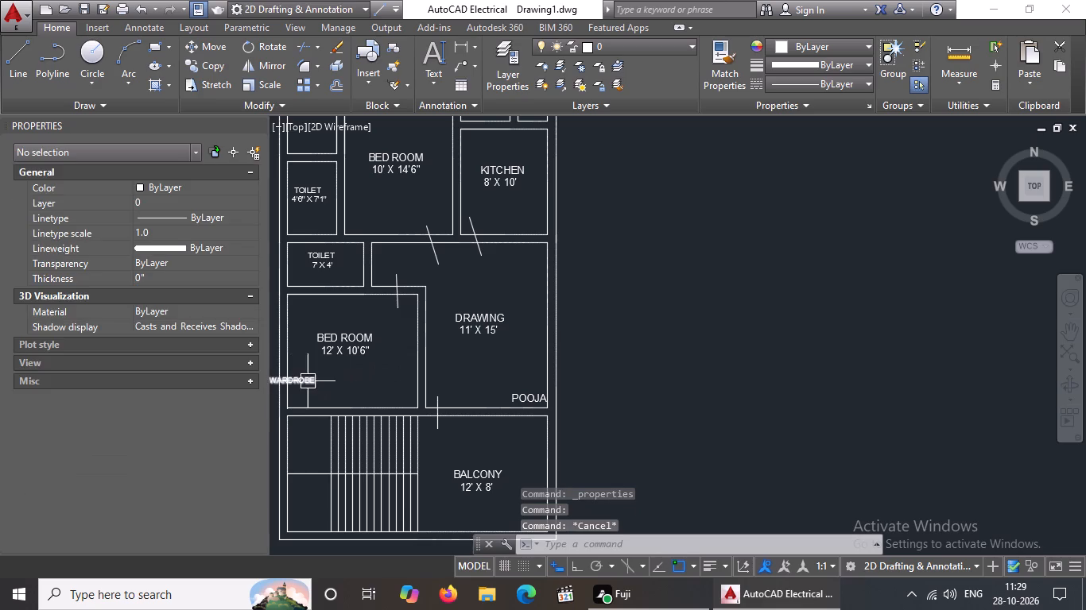
Move the WARDROBE label inside the bottom-left corner of the first floor's 12' X 10'6" bedroom.
{"action": "left_click", "coordinate": [308, 381]}
{"action": "scroll", "coordinate": [324, 376], "scroll_direction": "down", "scroll_amount": 2}
{"action": "scroll", "coordinate": [302, 376], "scroll_direction": "up", "scroll_amount": 3}
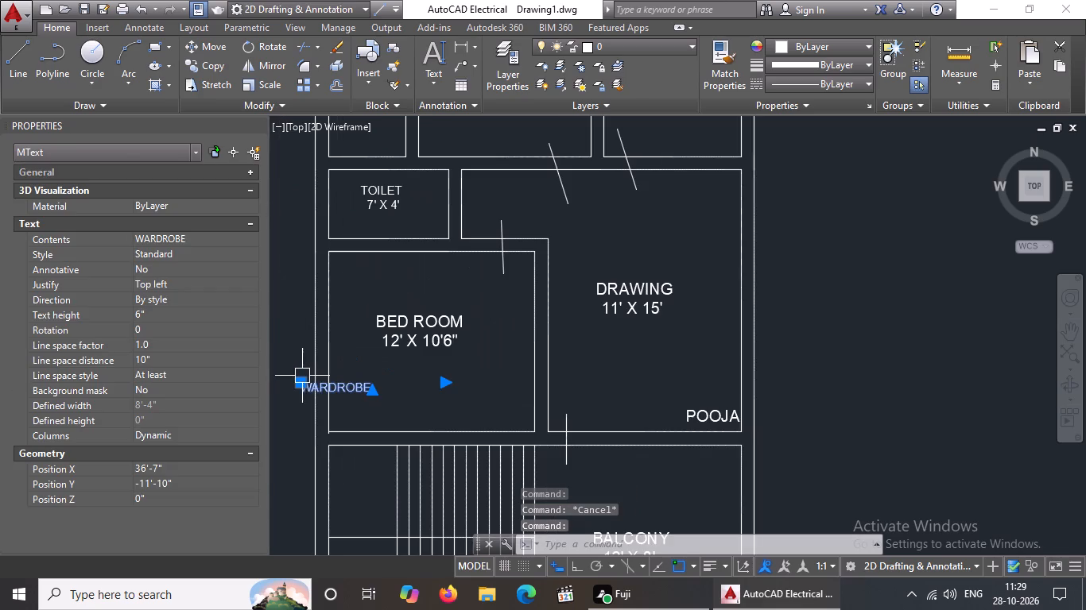
{"action": "left_click", "coordinate": [299, 387]}
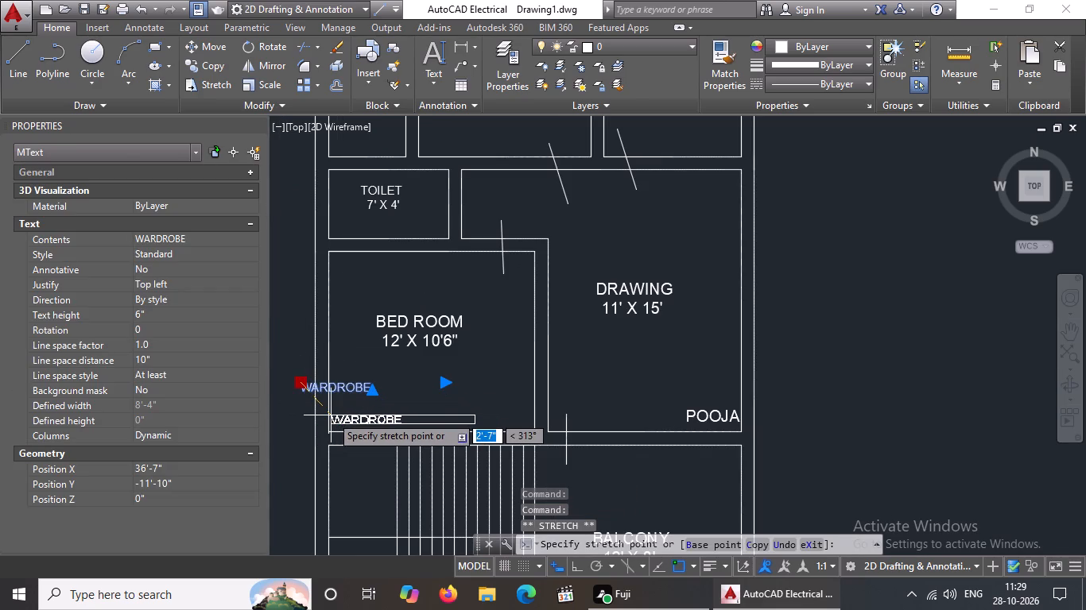
{"action": "left_click", "coordinate": [332, 416]}
{"action": "scroll", "coordinate": [332, 373], "scroll_direction": "down", "scroll_amount": 2}
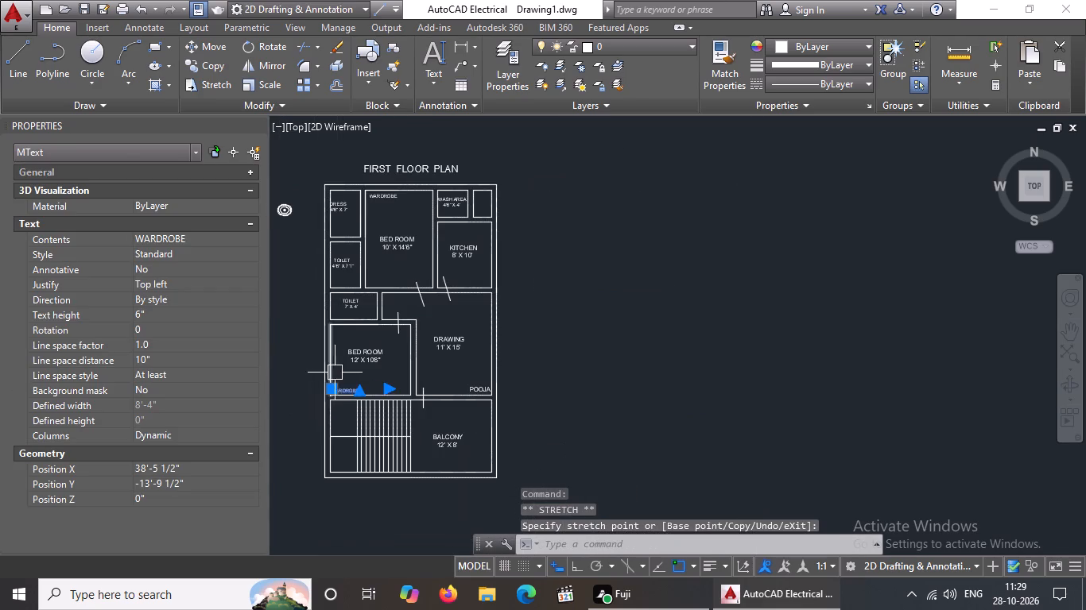
{"action": "key", "text": "Escape"}
Review the room labels across the first floor plan and compare them with the ground floor plan.
{"action": "scroll", "coordinate": [468, 392], "scroll_direction": "up", "scroll_amount": 3}
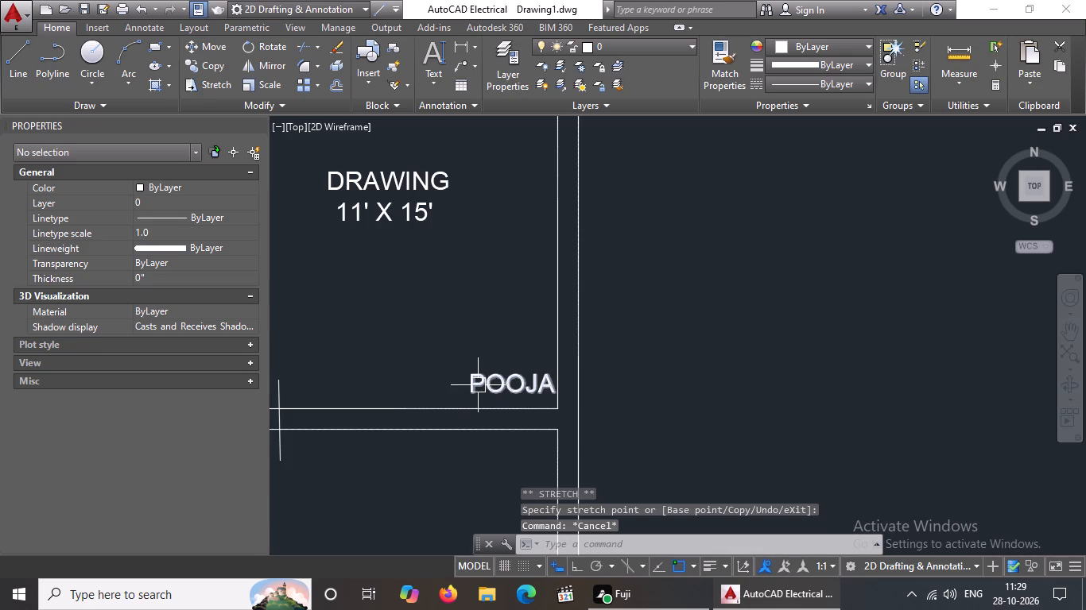
{"action": "scroll", "coordinate": [487, 382], "scroll_direction": "down", "scroll_amount": 4}
{"action": "scroll", "coordinate": [483, 405], "scroll_direction": "up", "scroll_amount": 2}
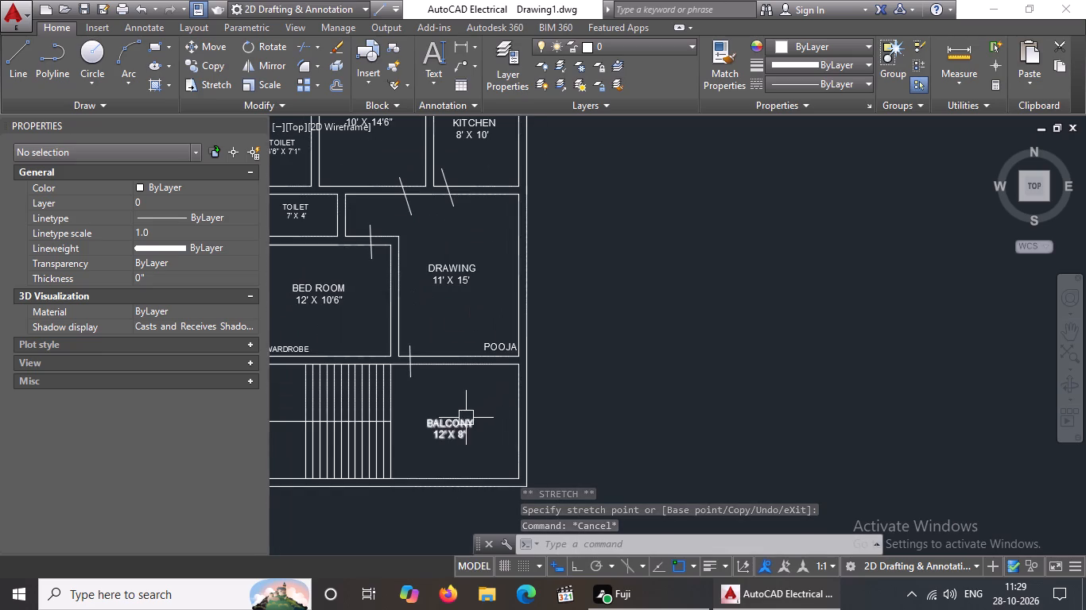
{"action": "scroll", "coordinate": [468, 417], "scroll_direction": "down", "scroll_amount": 2}
{"action": "middle_click_drag", "start_coordinate": [450, 382], "coordinate": [474, 450]}
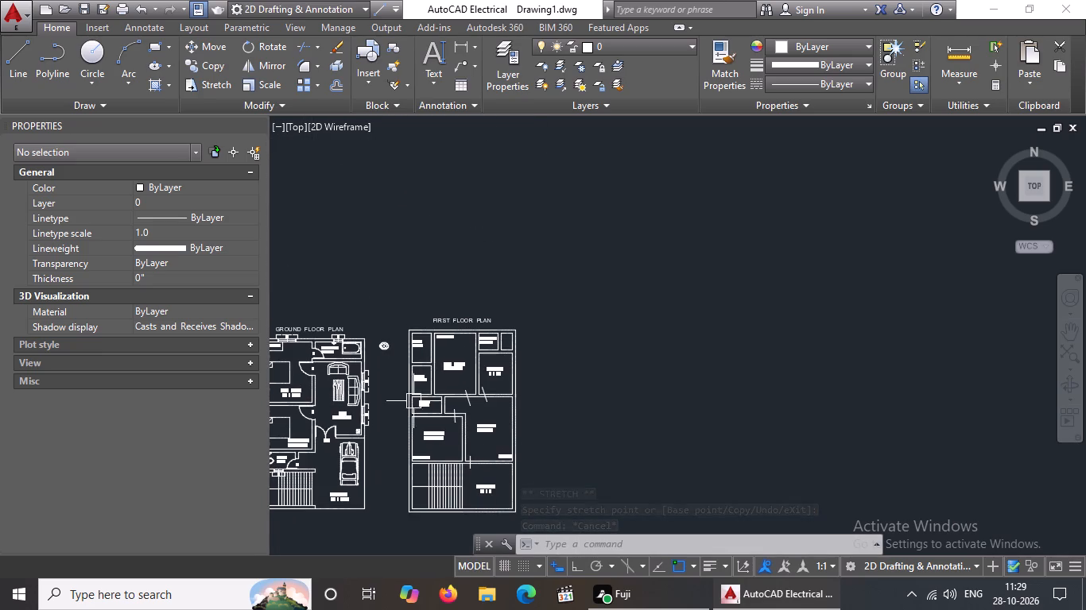
{"action": "scroll", "coordinate": [416, 380], "scroll_direction": "up", "scroll_amount": 2}
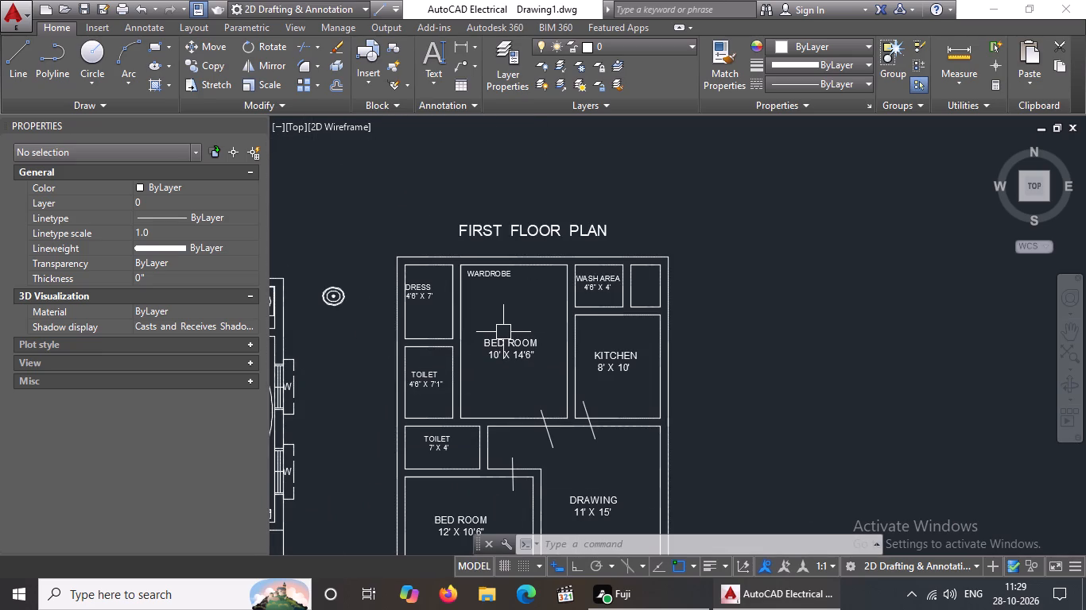
{"action": "scroll", "coordinate": [536, 321], "scroll_direction": "up", "scroll_amount": 2}
{"action": "scroll", "coordinate": [537, 326], "scroll_direction": "down", "scroll_amount": 6}
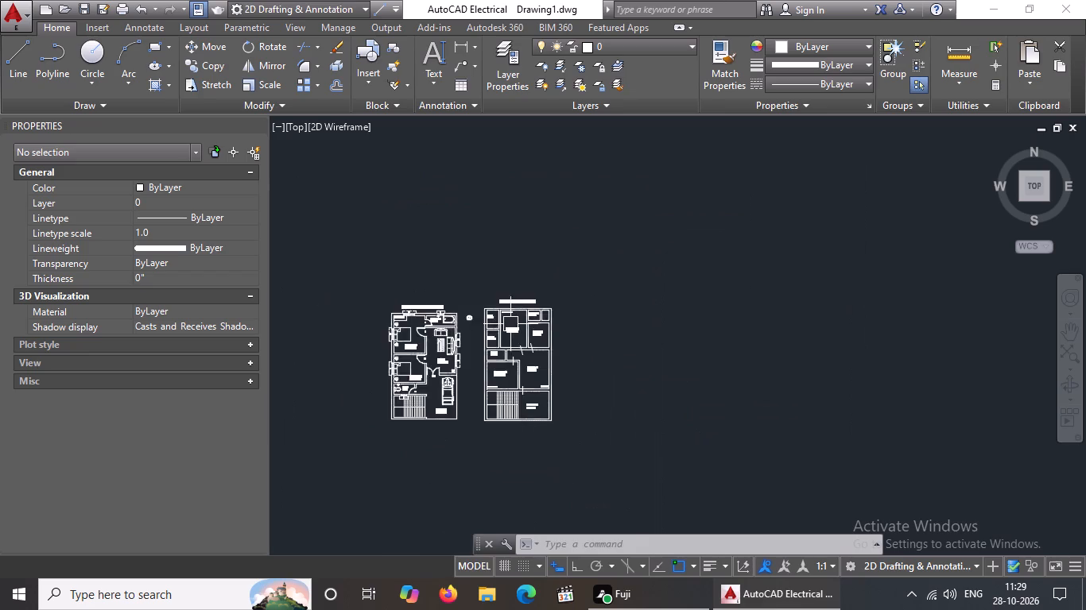
{"action": "scroll", "coordinate": [436, 314], "scroll_direction": "up", "scroll_amount": 3}
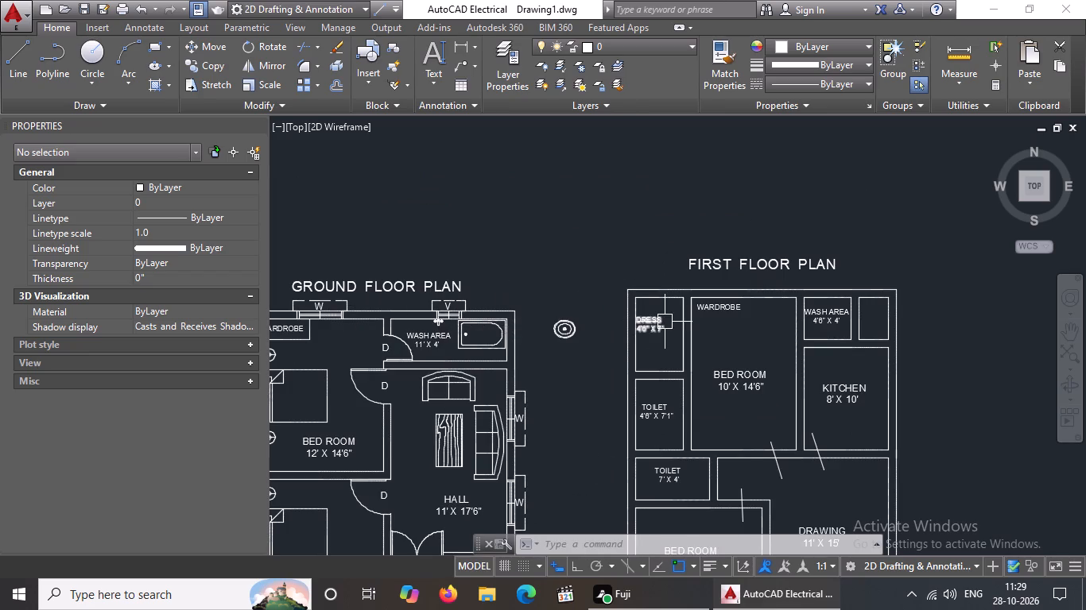
{"action": "scroll", "coordinate": [665, 322], "scroll_direction": "down", "scroll_amount": 1}
{"action": "scroll", "coordinate": [743, 333], "scroll_direction": "down", "scroll_amount": 2}
{"action": "right_click_drag", "start_coordinate": [792, 375], "coordinate": [792, 396]}
{"action": "scroll", "coordinate": [792, 396], "scroll_direction": "up", "scroll_amount": 1}
{"action": "scroll", "coordinate": [712, 370], "scroll_direction": "up", "scroll_amount": 2}
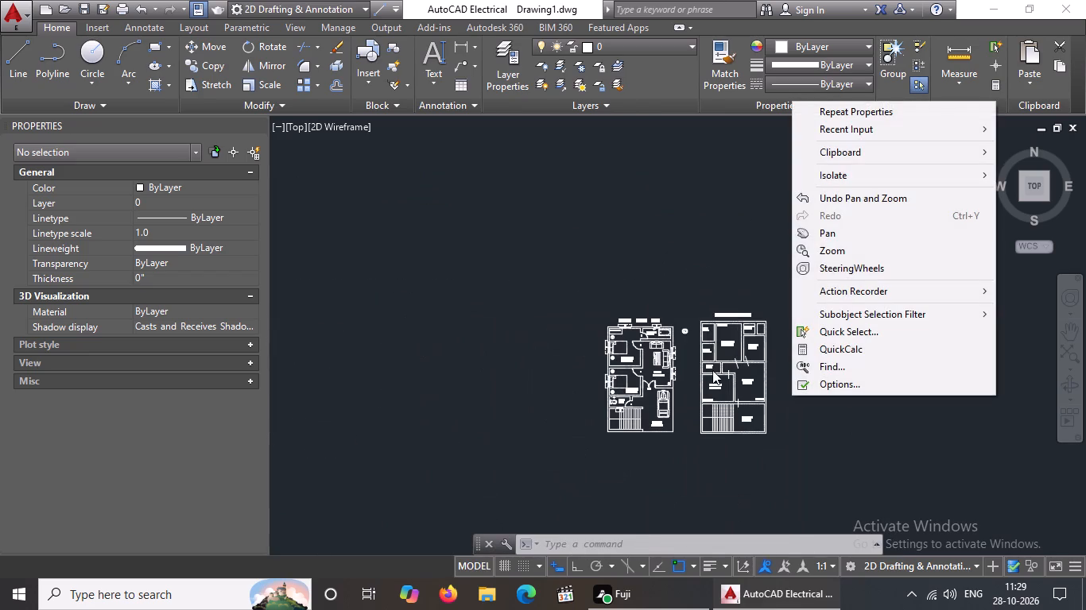
{"action": "scroll", "coordinate": [712, 370], "scroll_direction": "up", "scroll_amount": 1}
{"action": "key", "text": "Escape"}
{"action": "scroll", "coordinate": [714, 360], "scroll_direction": "up", "scroll_amount": 2}
{"action": "scroll", "coordinate": [723, 338], "scroll_direction": "down", "scroll_amount": 1}
{"action": "scroll", "coordinate": [733, 504], "scroll_direction": "up", "scroll_amount": 2}
{"action": "scroll", "coordinate": [701, 458], "scroll_direction": "down", "scroll_amount": 1}
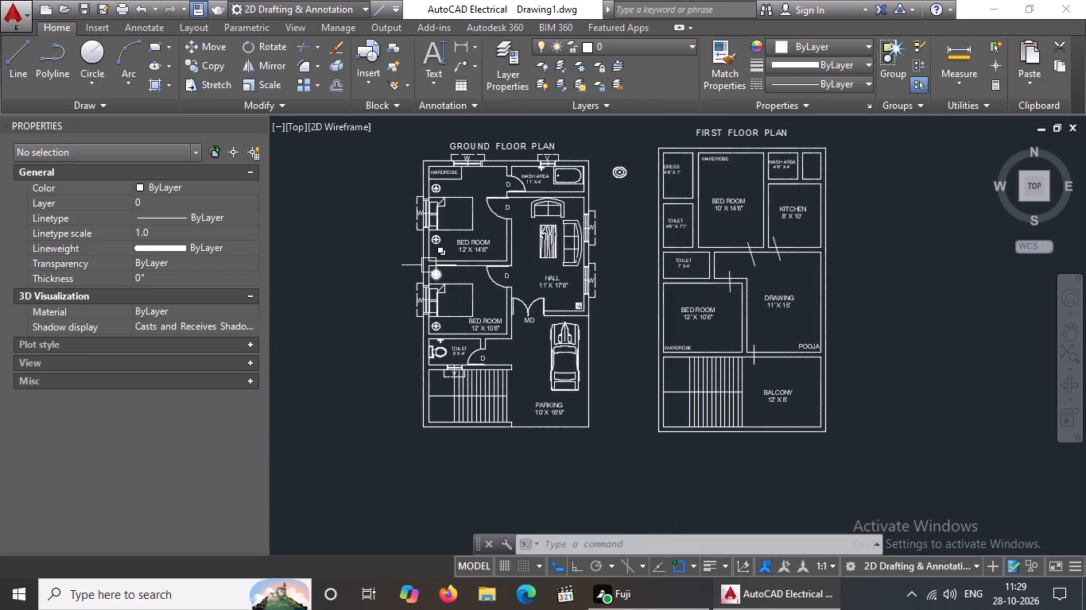
Copy the entire ground floor plan, including its title, about 32' to the left of the original.
{"action": "left_click", "coordinate": [400, 135]}
{"action": "left_click", "coordinate": [622, 456]}
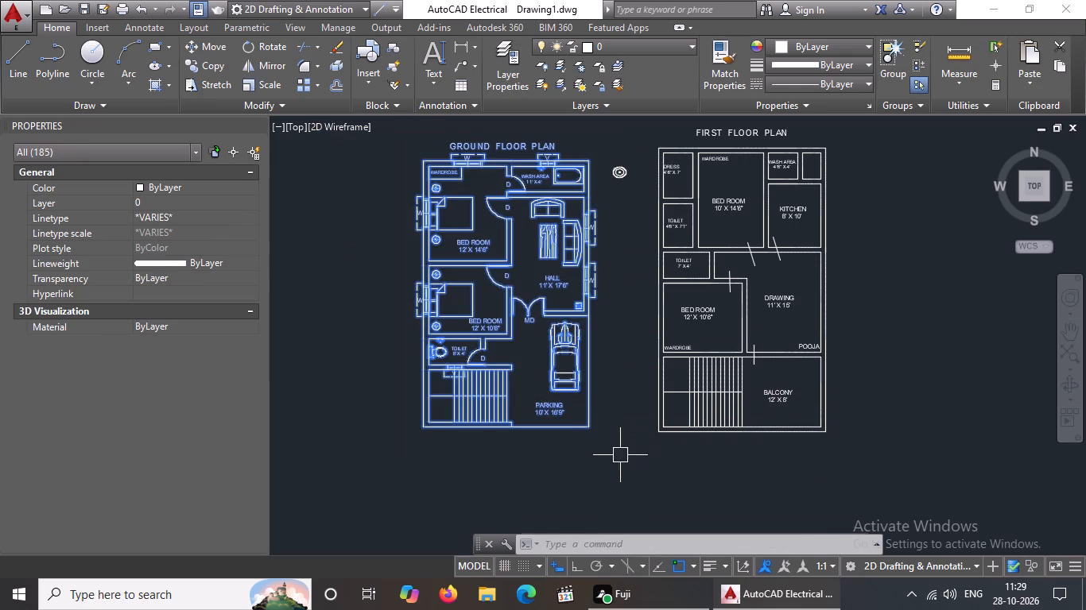
{"action": "left_click", "coordinate": [258, 122]}
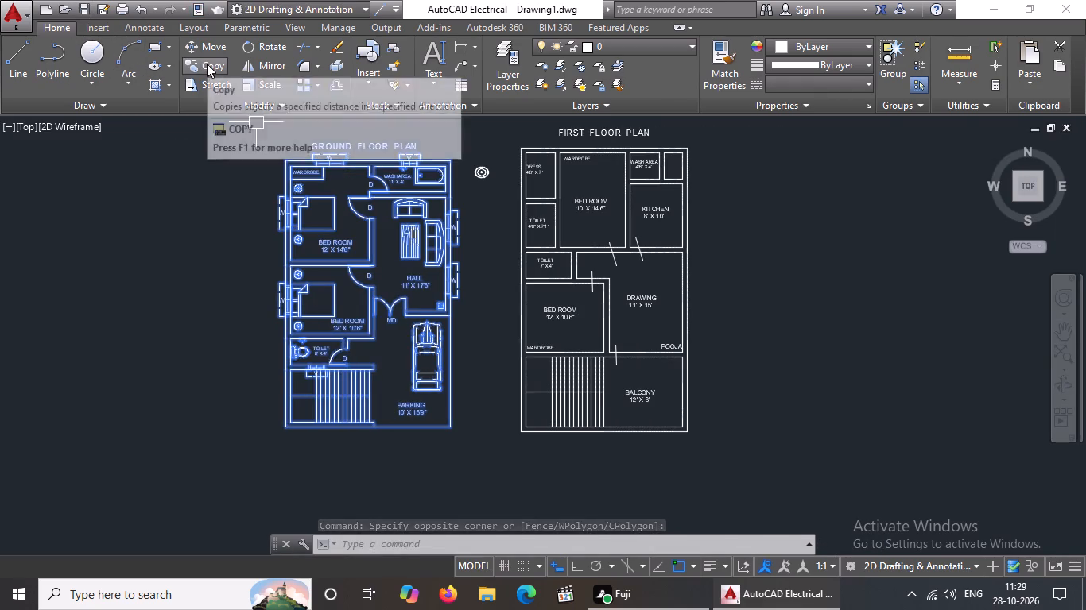
{"action": "left_click", "coordinate": [207, 64]}
{"action": "left_click", "coordinate": [365, 285]}
{"action": "scroll", "coordinate": [183, 320], "scroll_direction": "down", "scroll_amount": 2}
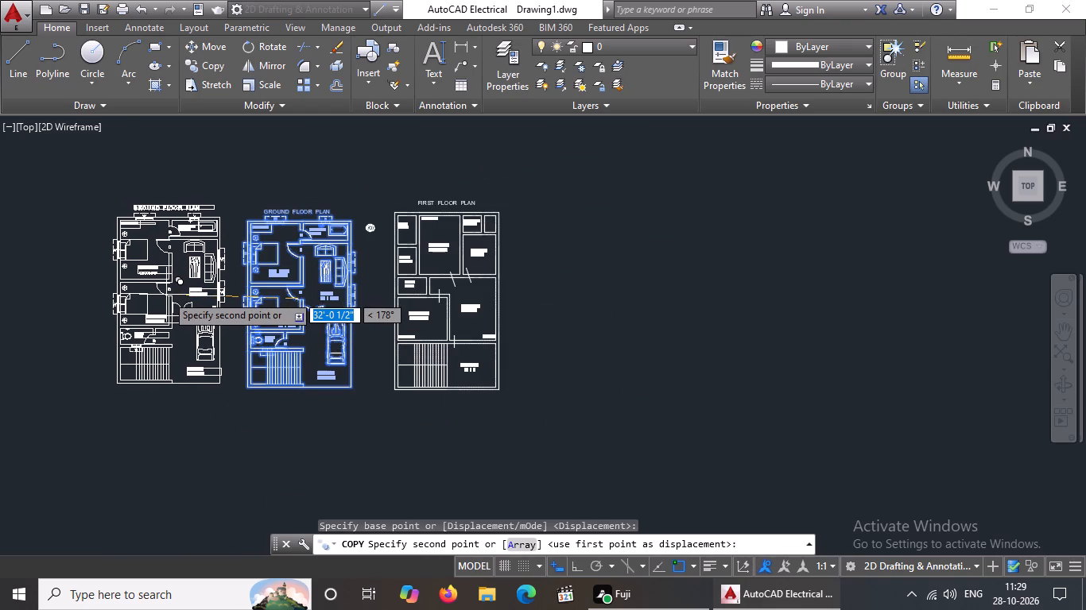
{"action": "left_click", "coordinate": [166, 296]}
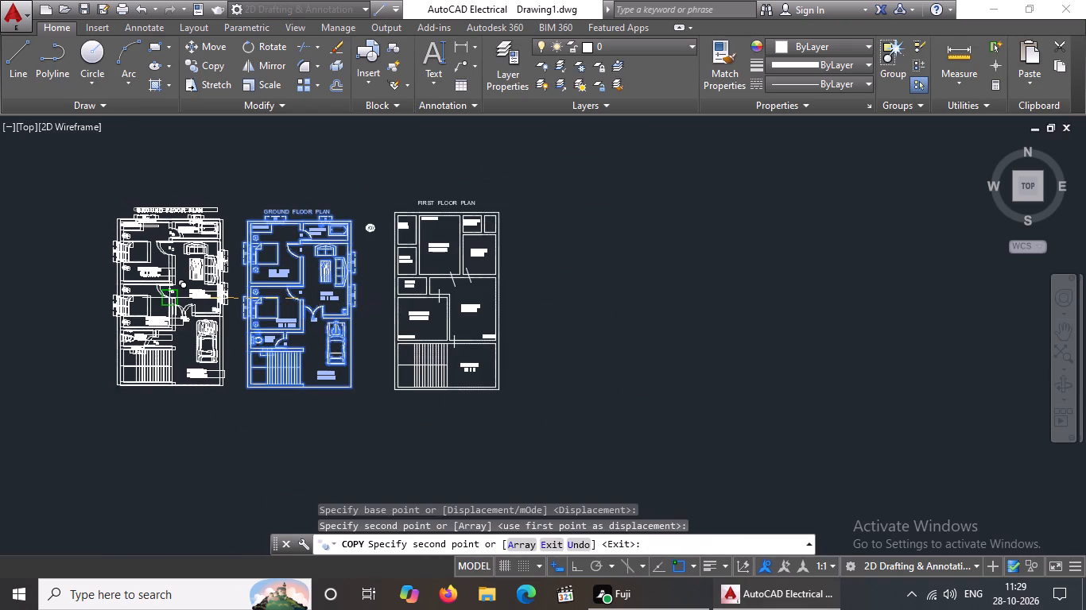
{"action": "key", "text": "Escape"}
Move the copied ground floor plan down by about 1'-4".
{"action": "scroll", "coordinate": [204, 208], "scroll_direction": "up", "scroll_amount": 2}
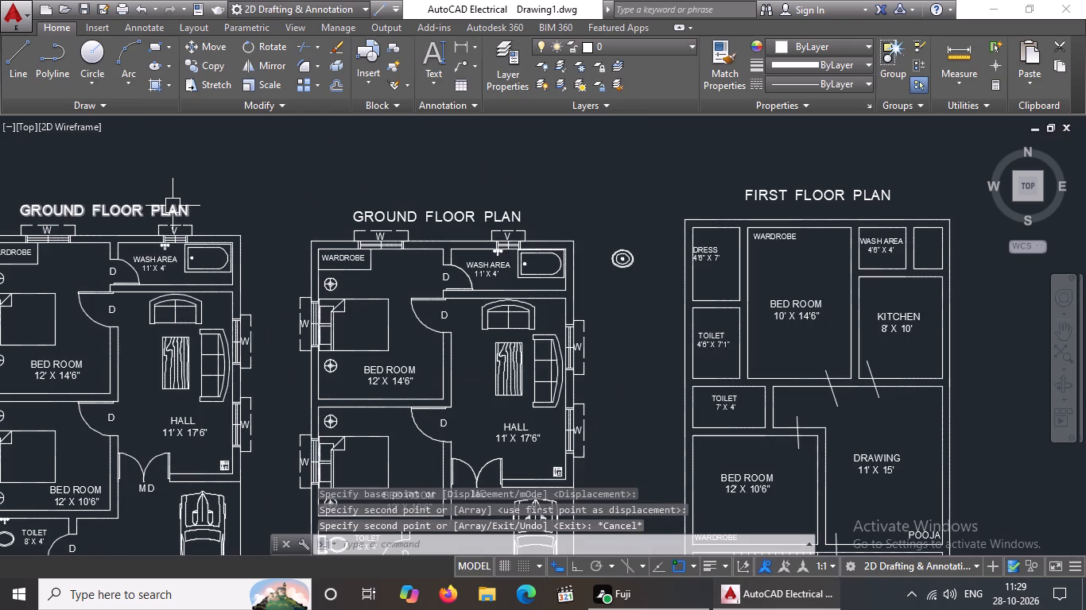
{"action": "scroll", "coordinate": [172, 206], "scroll_direction": "down", "scroll_amount": 2}
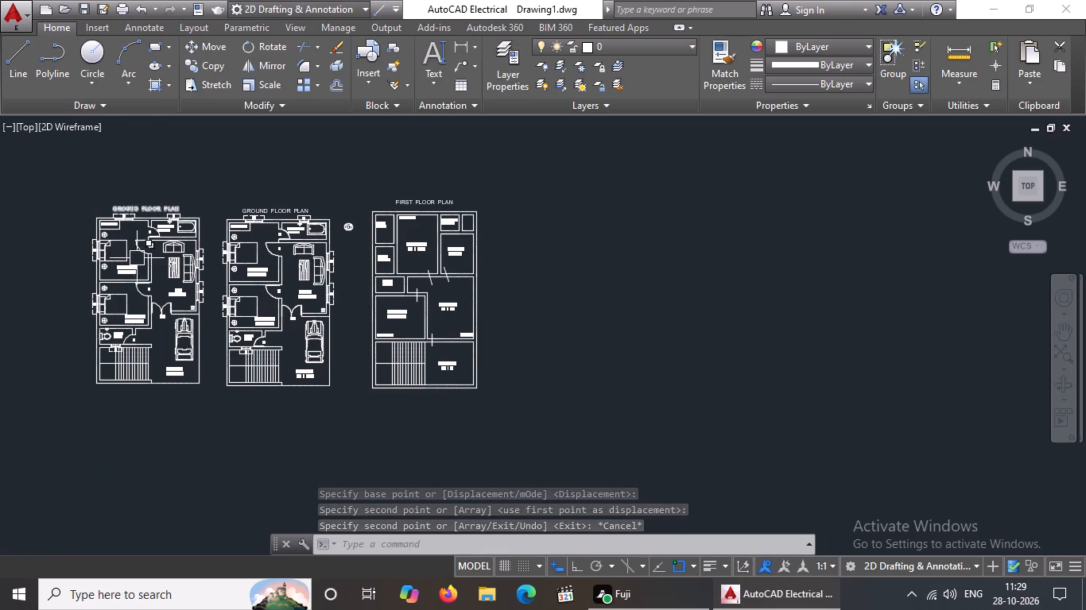
{"action": "left_click", "coordinate": [141, 262]}
{"action": "key", "text": "Escape"}
{"action": "left_click_drag", "start_coordinate": [28, 170], "coordinate": [36, 172]}
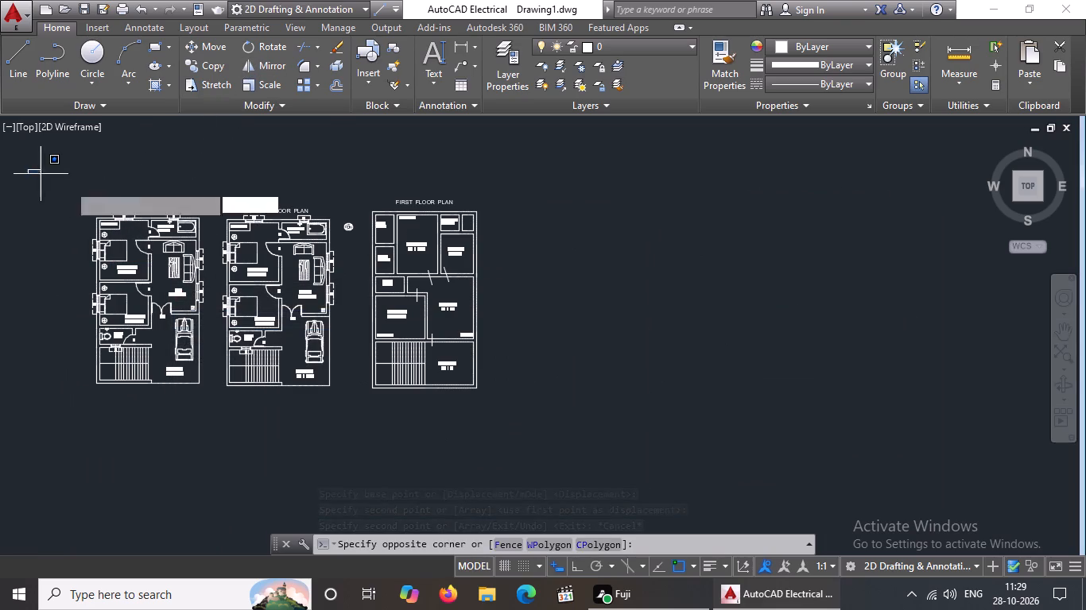
{"action": "left_click", "coordinate": [215, 413]}
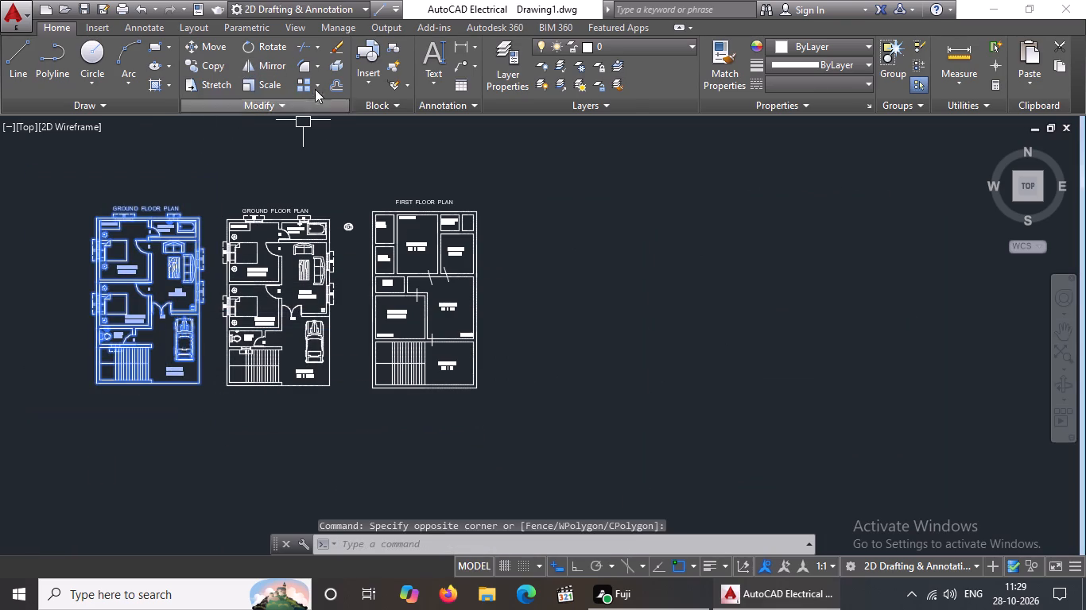
{"action": "left_click", "coordinate": [219, 48]}
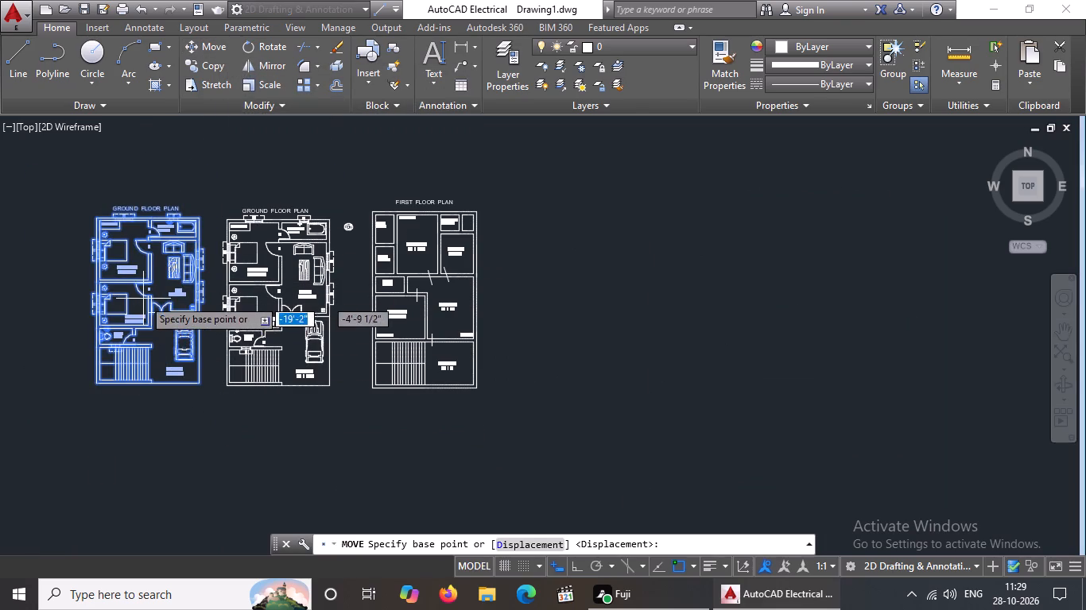
{"action": "left_click", "coordinate": [151, 279]}
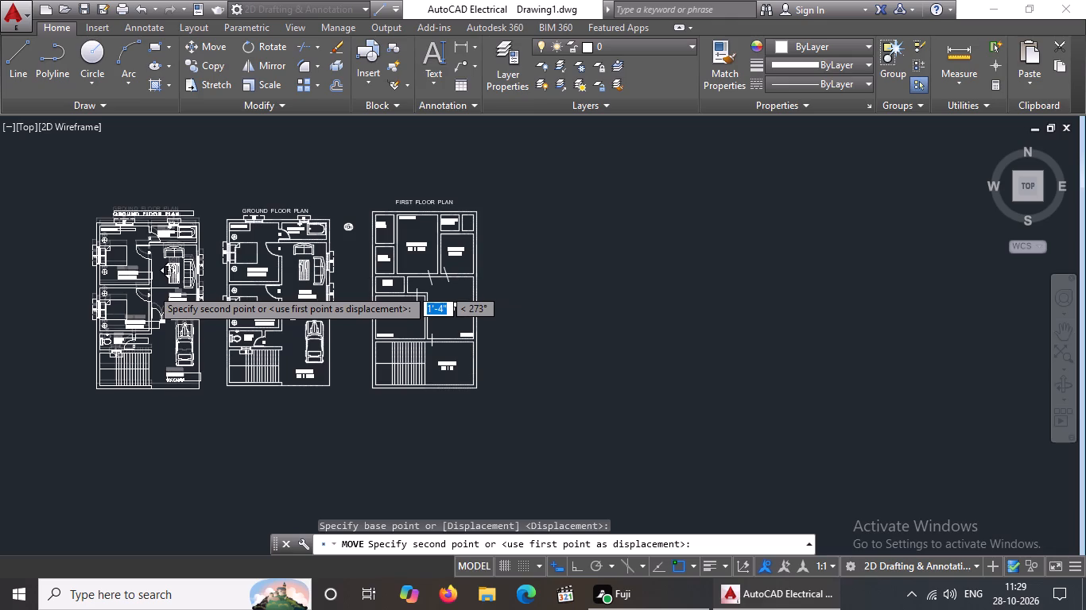
{"action": "left_click", "coordinate": [151, 288]}
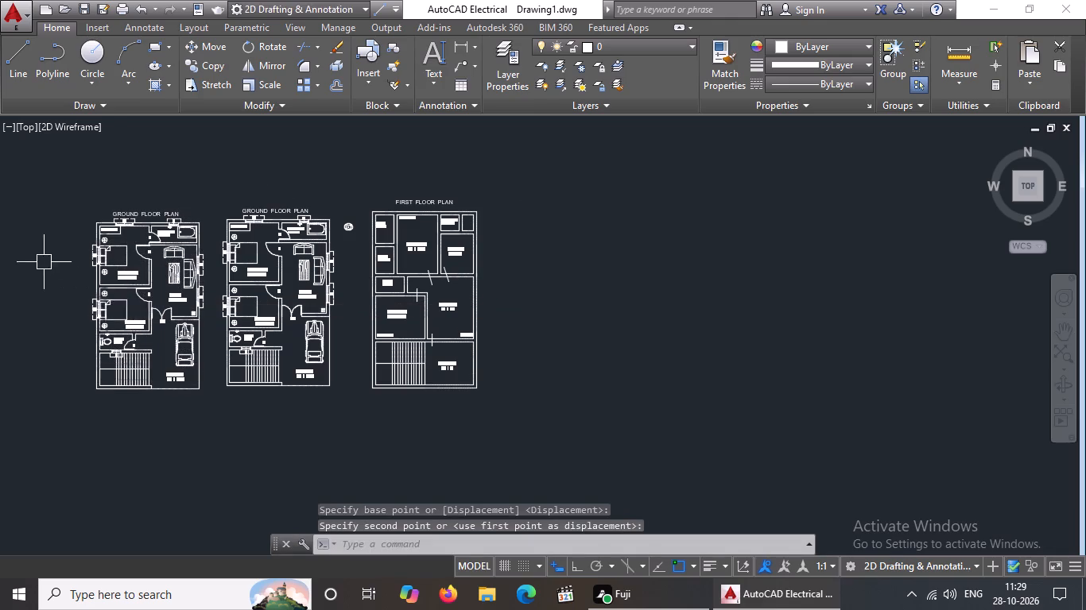
Delete the GROUND FLOOR PLAN title above the copied plan.
{"action": "scroll", "coordinate": [44, 262], "scroll_direction": "up", "scroll_amount": 3}
{"action": "scroll", "coordinate": [176, 193], "scroll_direction": "down", "scroll_amount": 3}
{"action": "scroll", "coordinate": [174, 252], "scroll_direction": "up", "scroll_amount": 1}
{"action": "scroll", "coordinate": [239, 212], "scroll_direction": "down", "scroll_amount": 1}
{"action": "scroll", "coordinate": [295, 117], "scroll_direction": "up", "scroll_amount": 4}
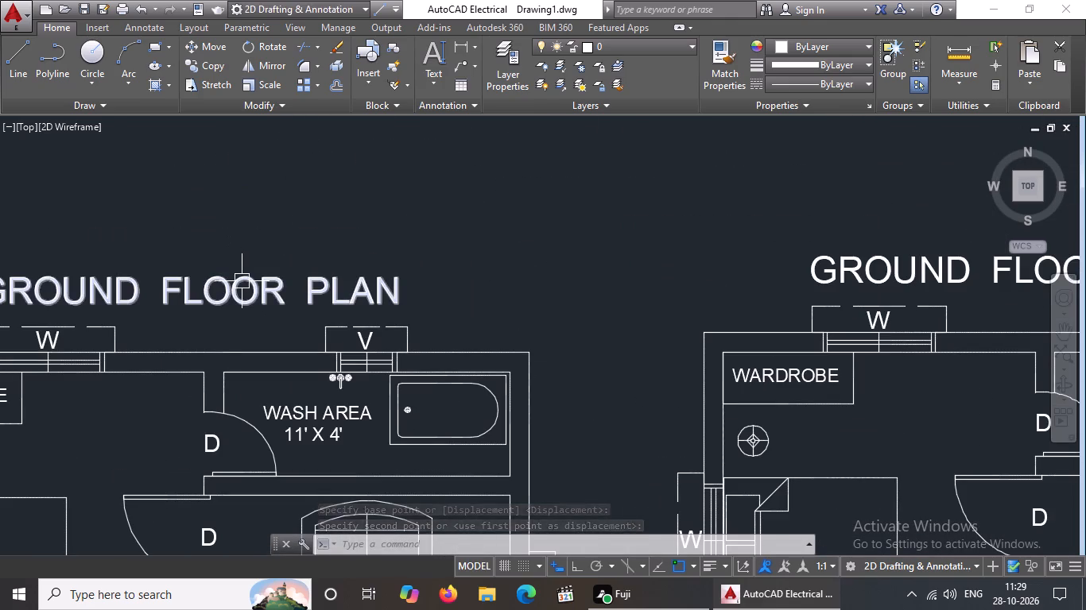
{"action": "left_click", "coordinate": [242, 281]}
{"action": "scroll", "coordinate": [247, 280], "scroll_direction": "down", "scroll_amount": 3}
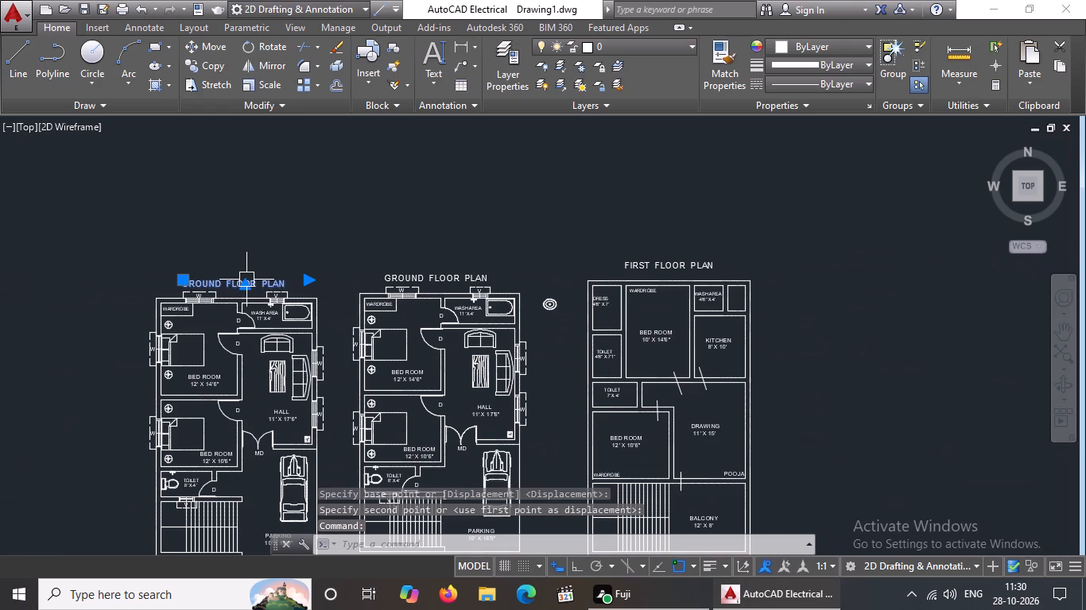
{"action": "key", "text": "Delete"}
Delete the W window and the V ventilator, with their labels, from the copied plan's top wall.
{"action": "scroll", "coordinate": [192, 284], "scroll_direction": "down", "scroll_amount": 2}
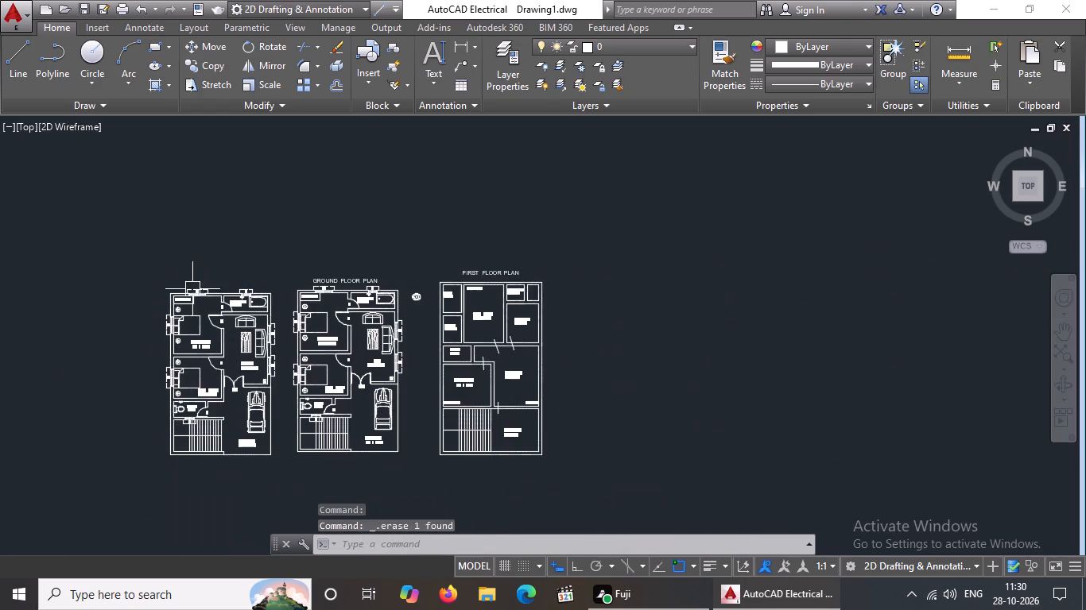
{"action": "scroll", "coordinate": [190, 307], "scroll_direction": "up", "scroll_amount": 4}
{"action": "left_click", "coordinate": [159, 226]}
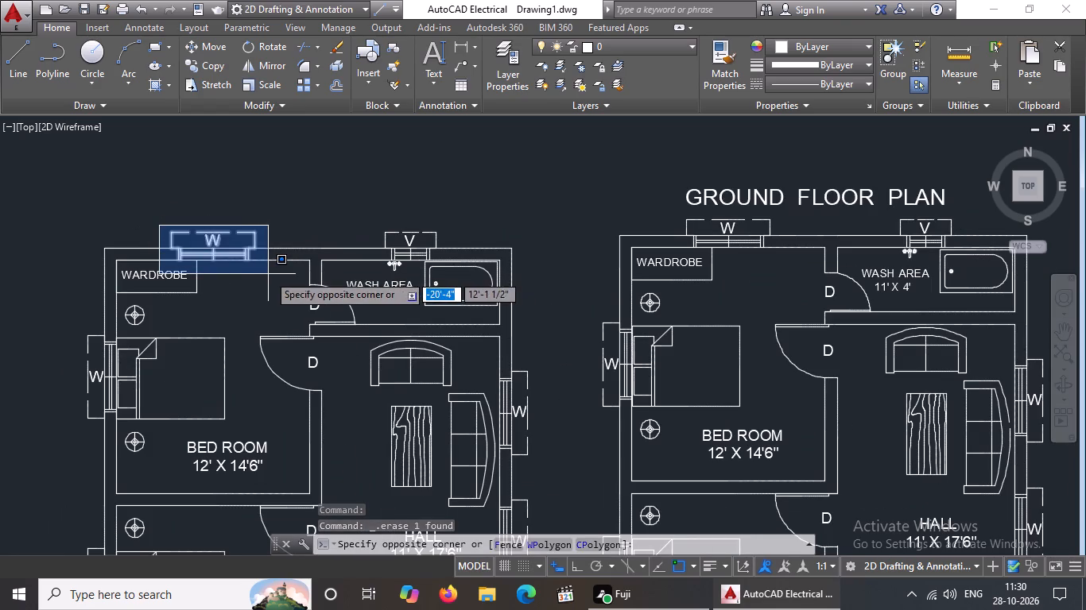
{"action": "left_click", "coordinate": [269, 273]}
{"action": "key", "text": "Delete"}
{"action": "left_click", "coordinate": [330, 207]}
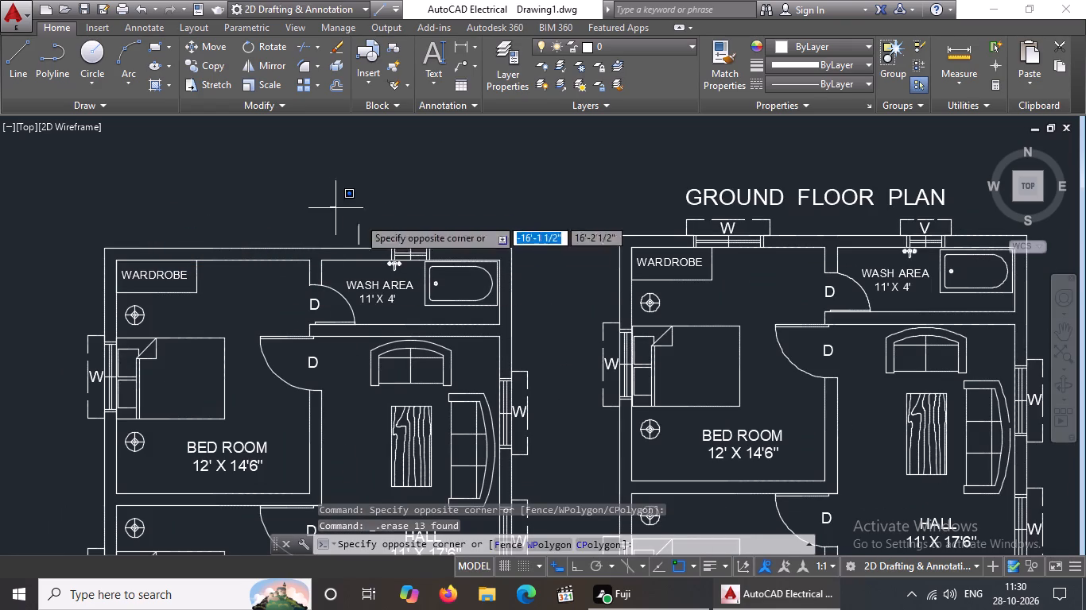
{"action": "left_click", "coordinate": [462, 264]}
{"action": "key", "text": "Delete"}
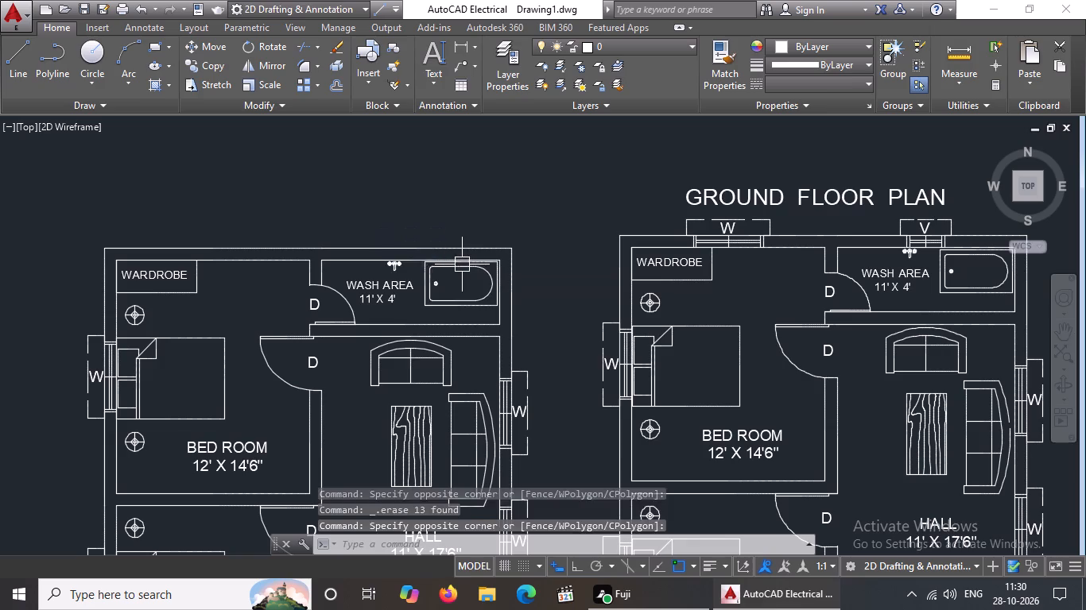
Delete the tap fixture, the WASH AREA 11' X 4' label and the bathtub from the copied plan.
{"action": "left_click", "coordinate": [392, 267]}
{"action": "key", "text": "Delete"}
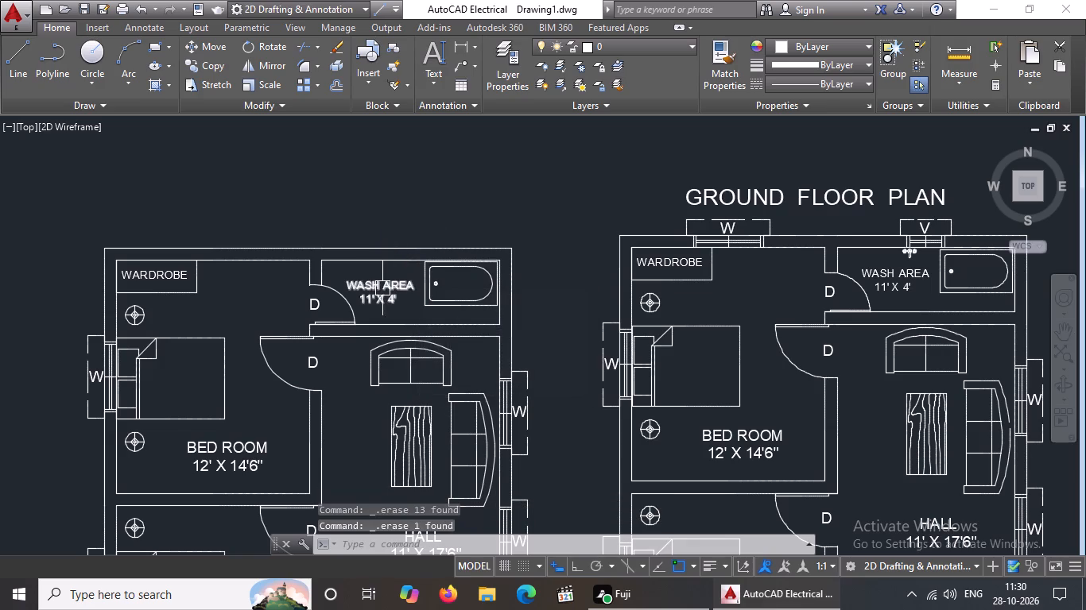
{"action": "left_click", "coordinate": [382, 288]}
{"action": "key", "text": "Delete"}
{"action": "left_click", "coordinate": [430, 281]}
{"action": "key", "text": "Delete"}
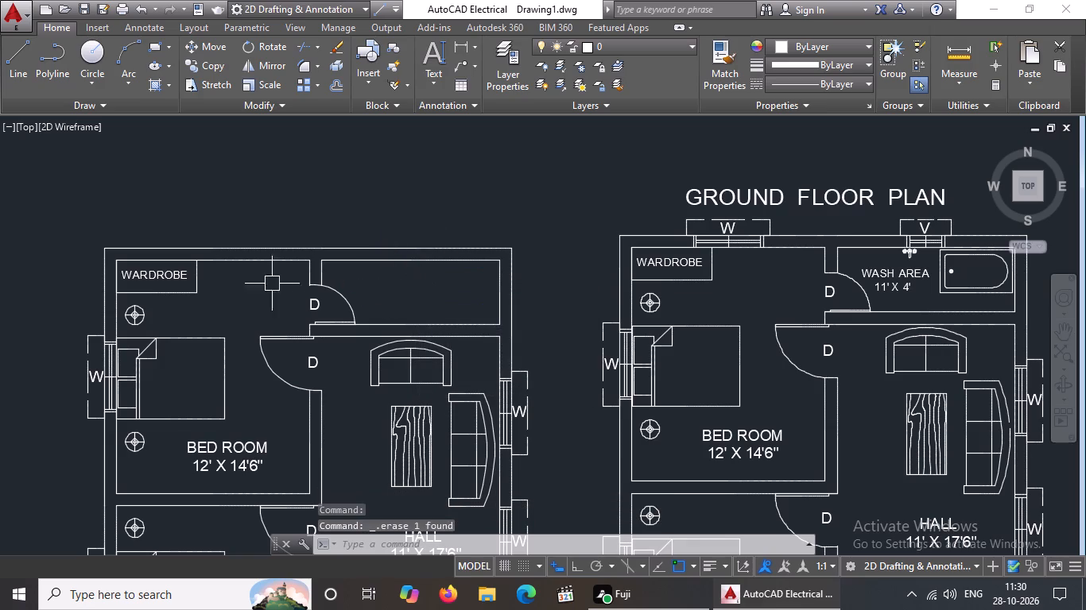
Delete the WARDROBE label, its outline lines and the round symbol above the bed in the copied plan's 12' X 14'6" bedroom.
{"action": "left_click", "coordinate": [166, 272]}
{"action": "key", "text": "Delete"}
{"action": "left_click", "coordinate": [171, 292]}
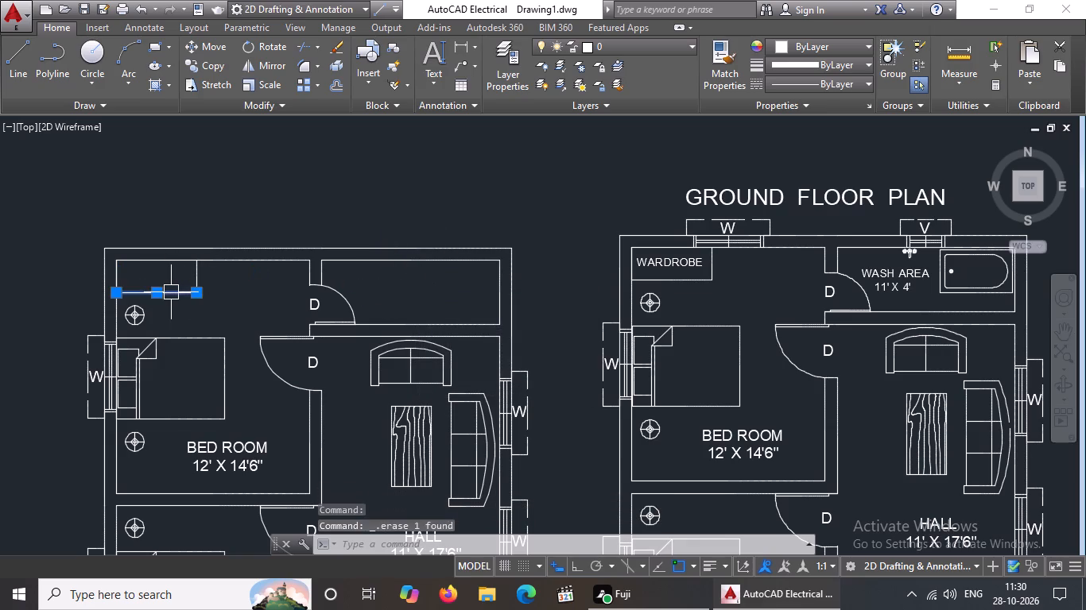
{"action": "key", "text": "Delete"}
{"action": "left_click", "coordinate": [197, 274]}
{"action": "key", "text": "Delete"}
{"action": "left_click", "coordinate": [142, 307]}
{"action": "key", "text": "Delete"}
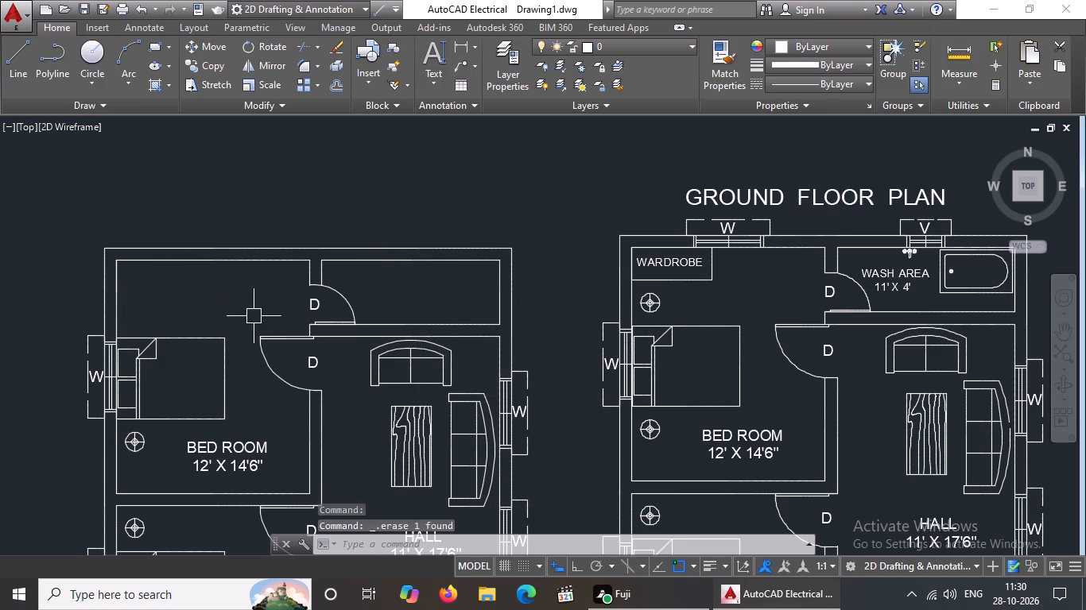
Delete the copied plan's wash area door and its D label.
{"action": "left_click", "coordinate": [316, 304]}
{"action": "key", "text": "Delete"}
{"action": "left_click", "coordinate": [343, 300]}
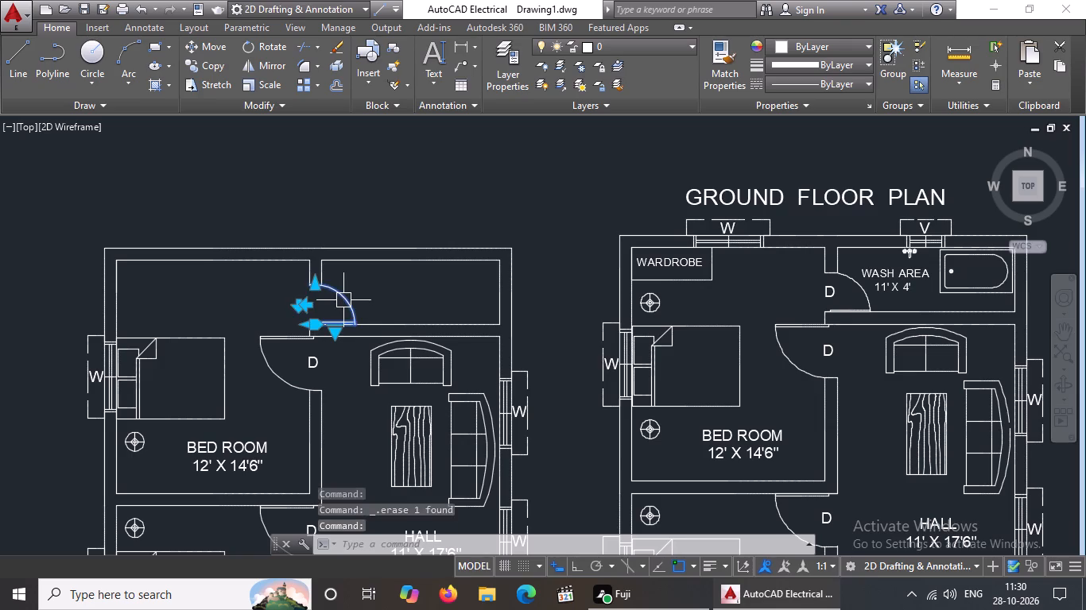
{"action": "key", "text": "Delete"}
{"action": "key", "text": "Escape"}
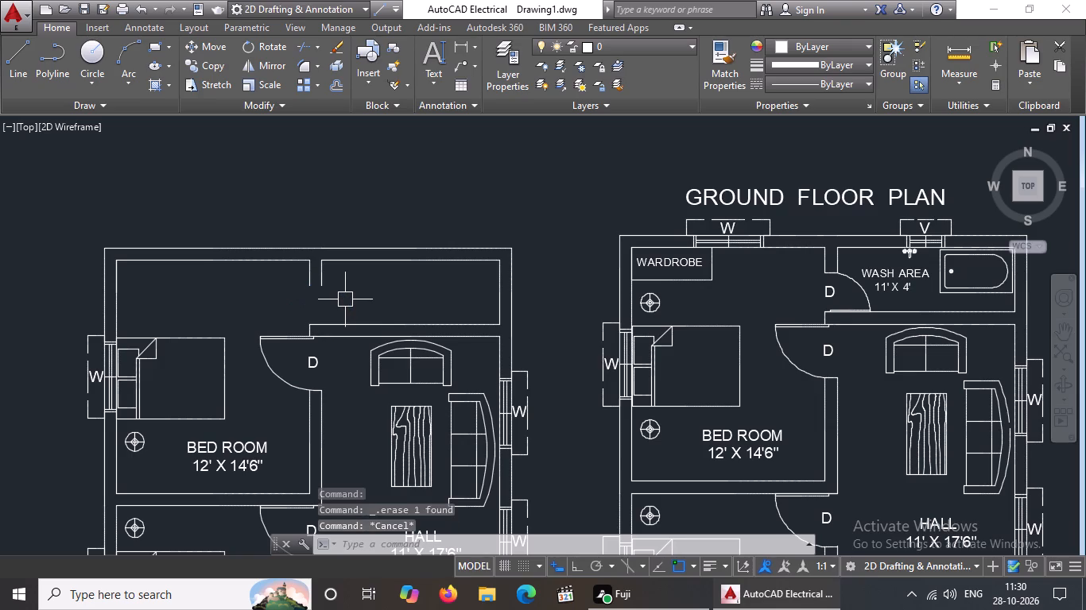
Extend both partition lines down to the wash area's lower wall line, closing the removed wash area door's opening in the copied plan.
{"action": "key", "text": "e"}
{"action": "key", "text": "x"}
{"action": "key", "text": "space"}
{"action": "key", "text": "space"}
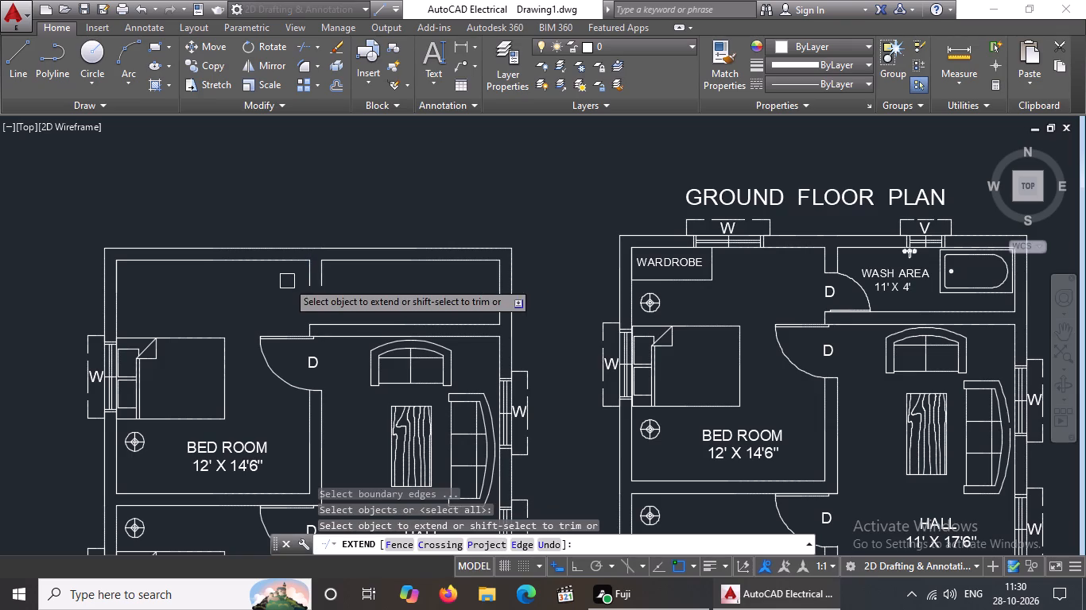
{"action": "left_click", "coordinate": [308, 275]}
{"action": "left_click", "coordinate": [323, 280]}
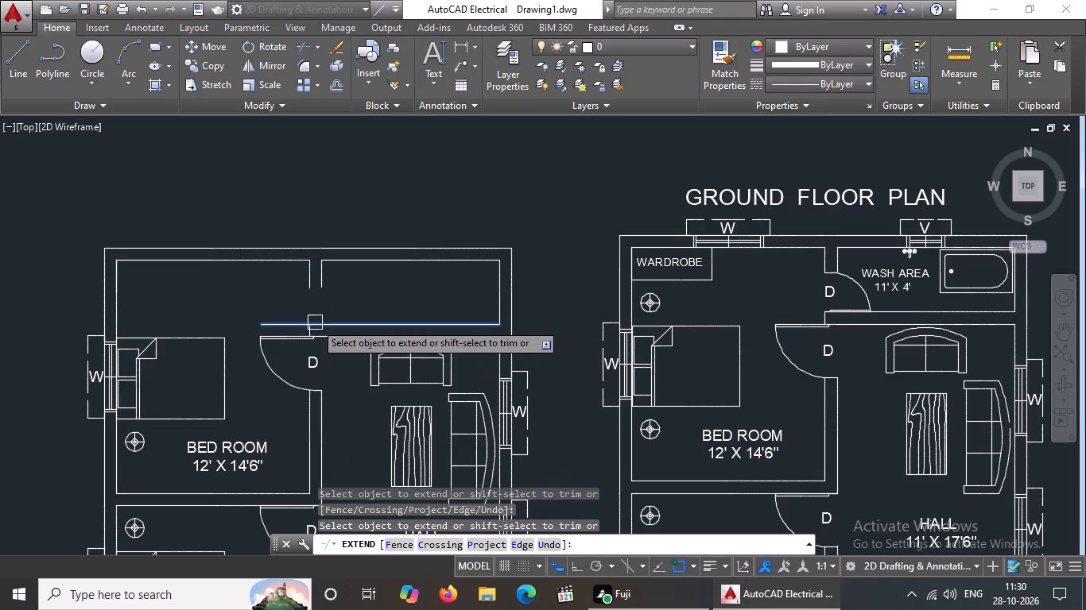
{"action": "scroll", "coordinate": [321, 279], "scroll_direction": "down", "scroll_amount": 3}
{"action": "scroll", "coordinate": [335, 283], "scroll_direction": "up", "scroll_amount": 5}
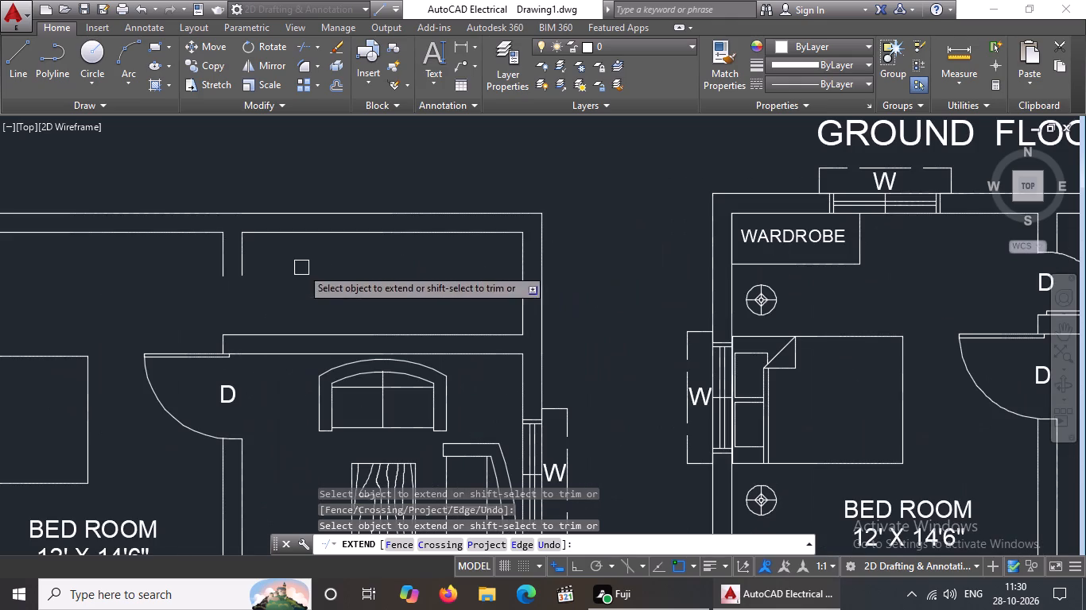
{"action": "left_click", "coordinate": [220, 263]}
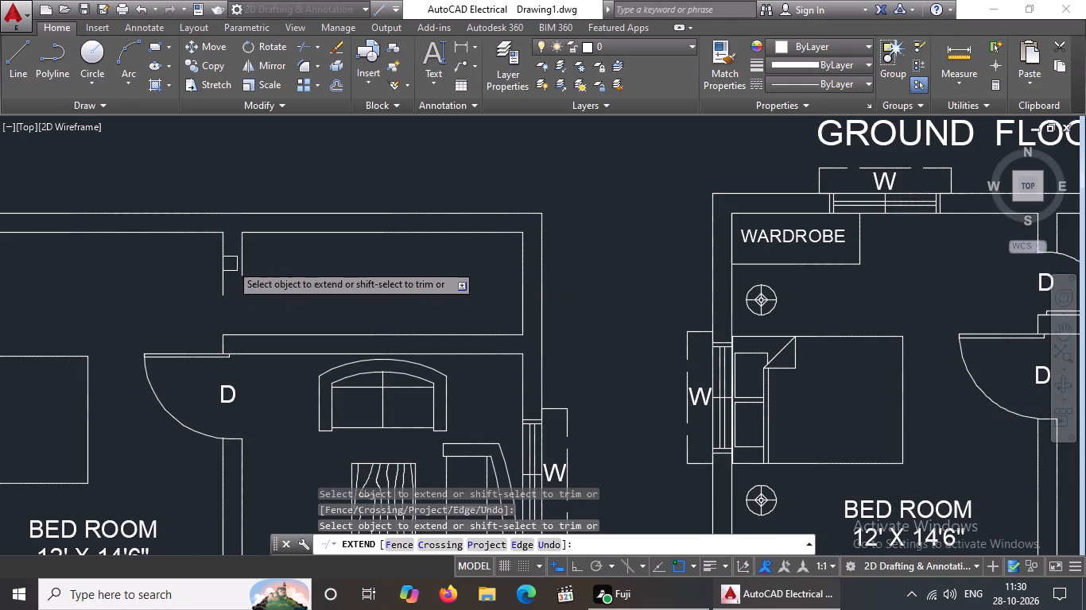
{"action": "left_click", "coordinate": [236, 261]}
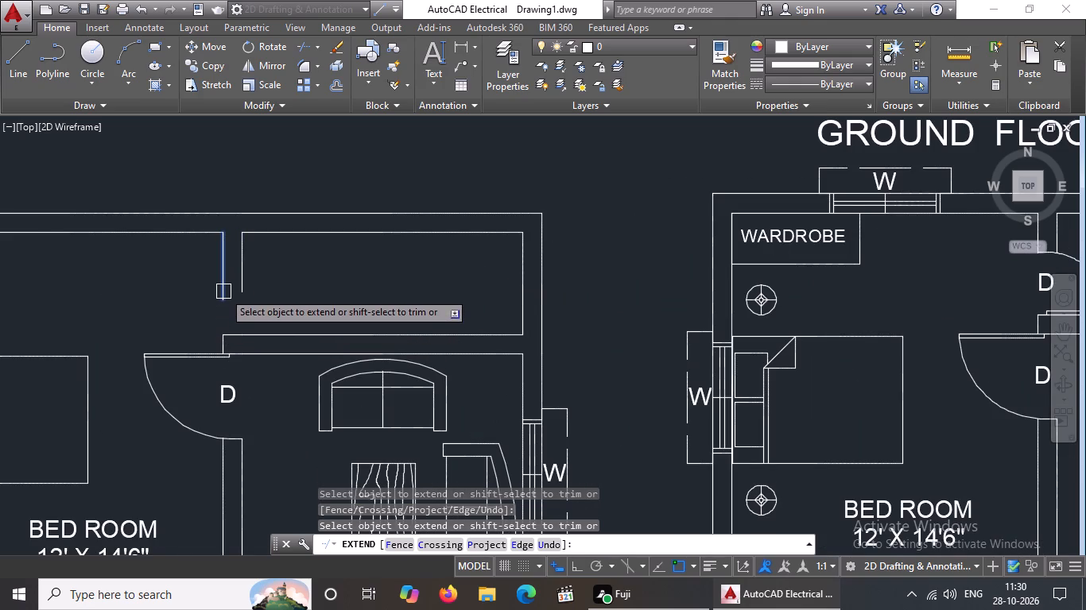
{"action": "scroll", "coordinate": [223, 289], "scroll_direction": "up", "scroll_amount": 4}
{"action": "scroll", "coordinate": [214, 298], "scroll_direction": "down", "scroll_amount": 6}
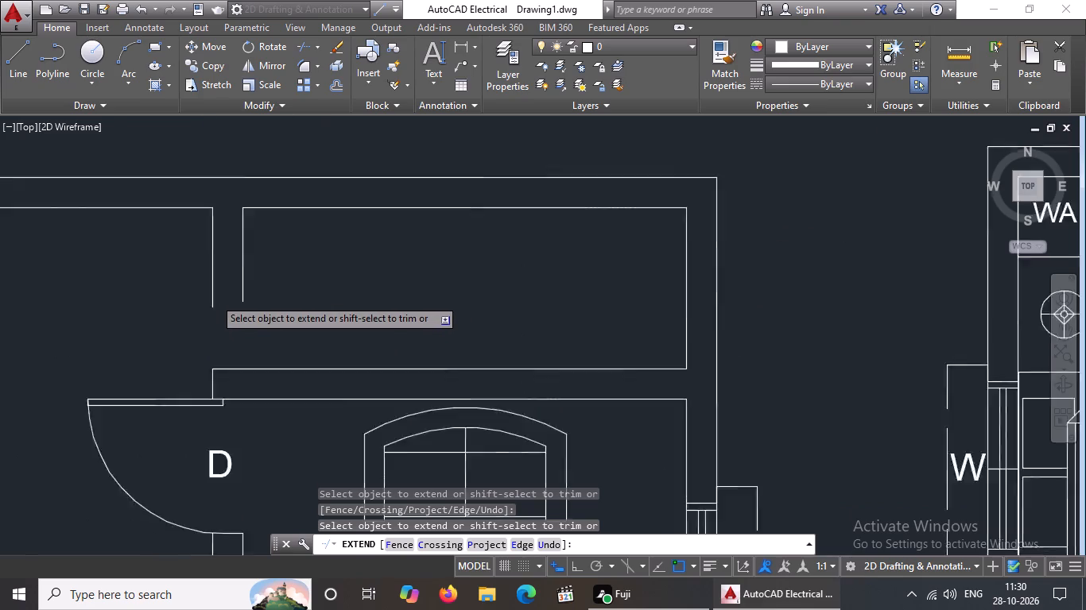
{"action": "scroll", "coordinate": [216, 304], "scroll_direction": "down", "scroll_amount": 3}
{"action": "scroll", "coordinate": [204, 308], "scroll_direction": "up", "scroll_amount": 4}
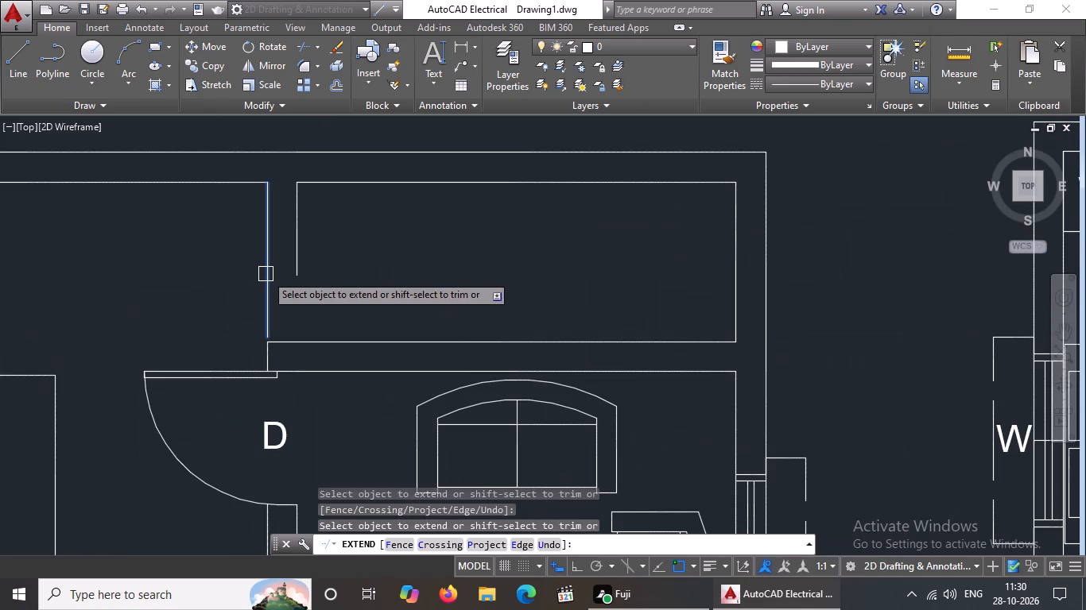
{"action": "left_click", "coordinate": [266, 274]}
{"action": "left_click", "coordinate": [263, 277]}
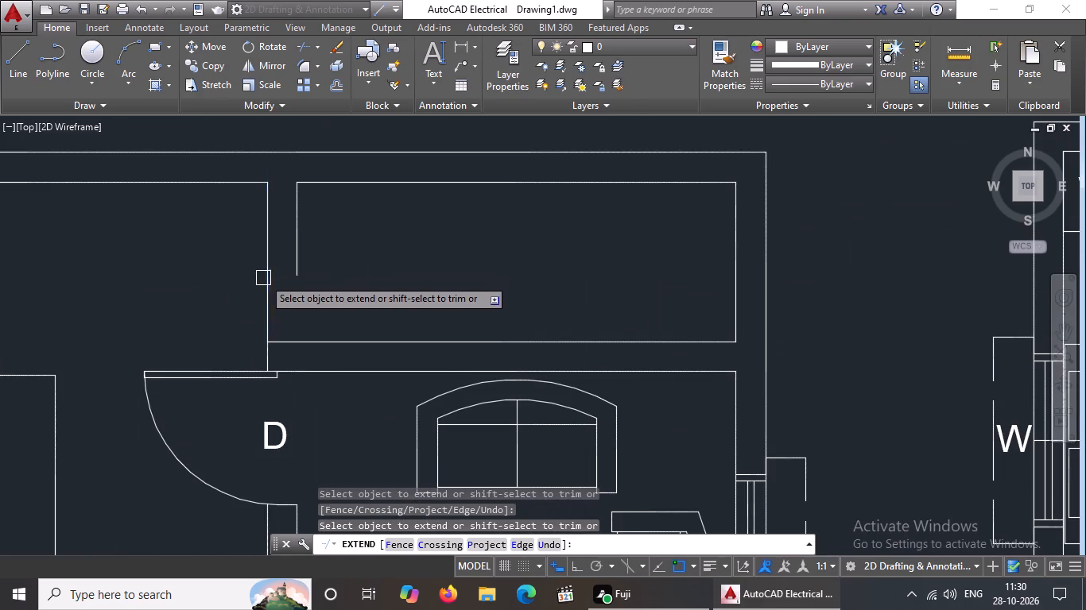
{"action": "left_click", "coordinate": [292, 262]}
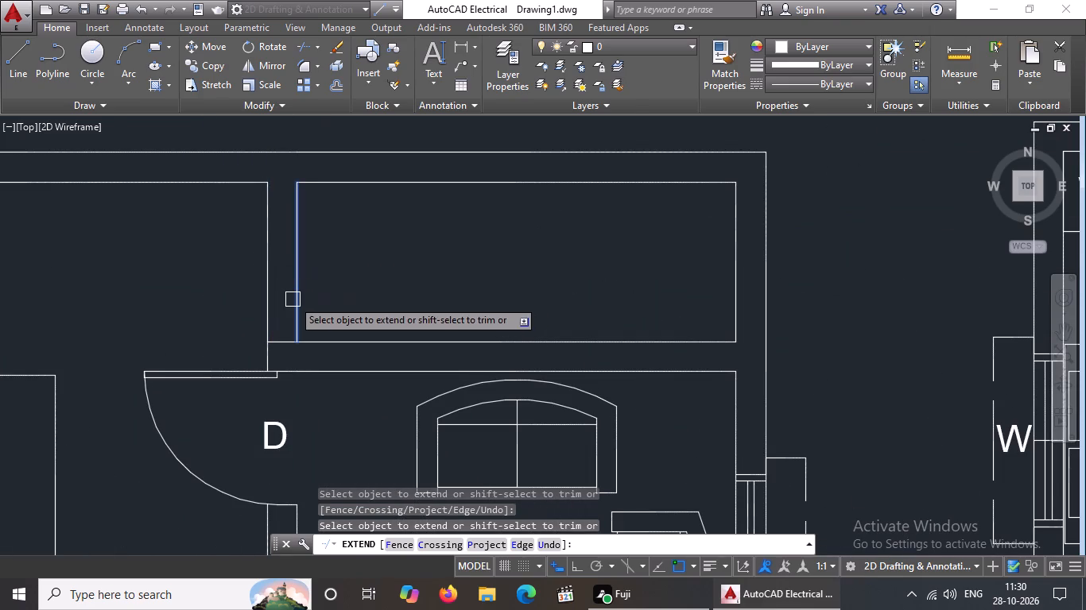
{"action": "left_click", "coordinate": [293, 299]}
{"action": "scroll", "coordinate": [312, 295], "scroll_direction": "down", "scroll_amount": 3}
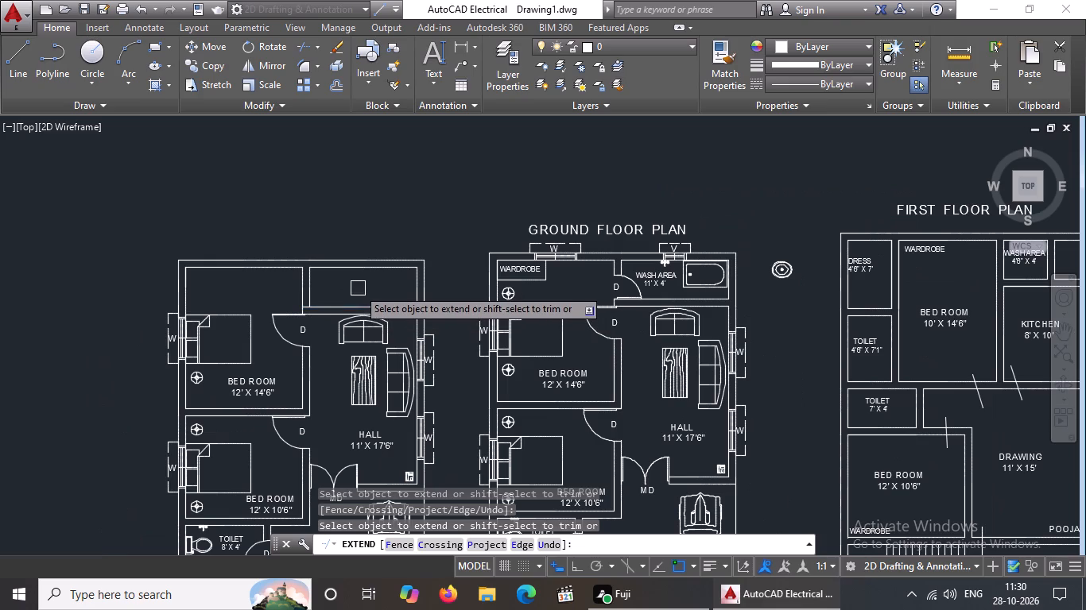
{"action": "key", "text": "Escape"}
Clear the bed, the W window with its label, and the round symbol from the copied plan's 12' X 14'6" bedroom.
{"action": "scroll", "coordinate": [191, 327], "scroll_direction": "up", "scroll_amount": 3}
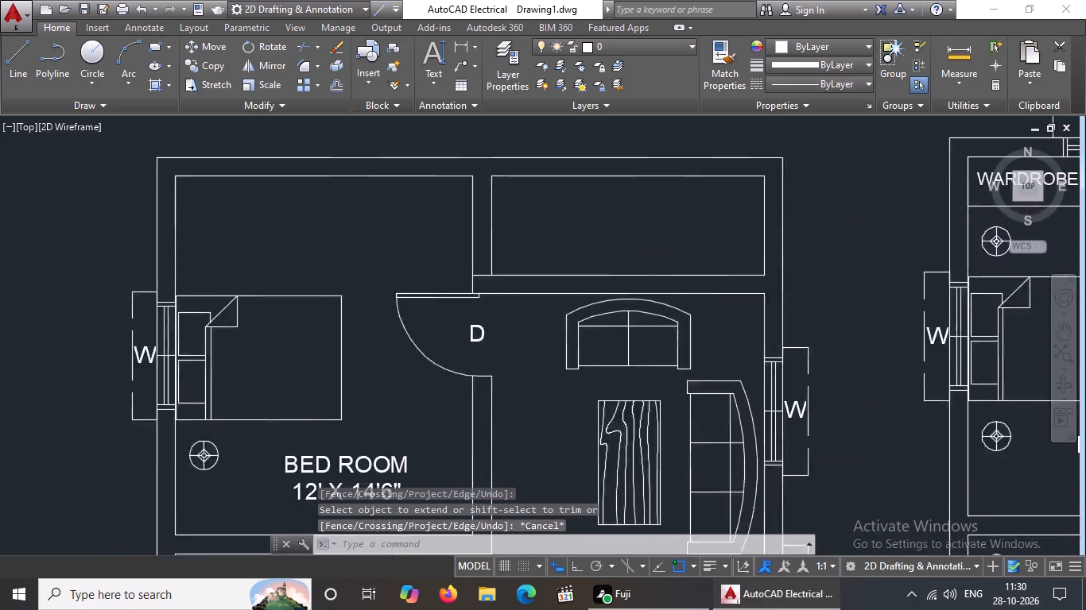
{"action": "left_click", "coordinate": [207, 365]}
{"action": "key", "text": "Delete"}
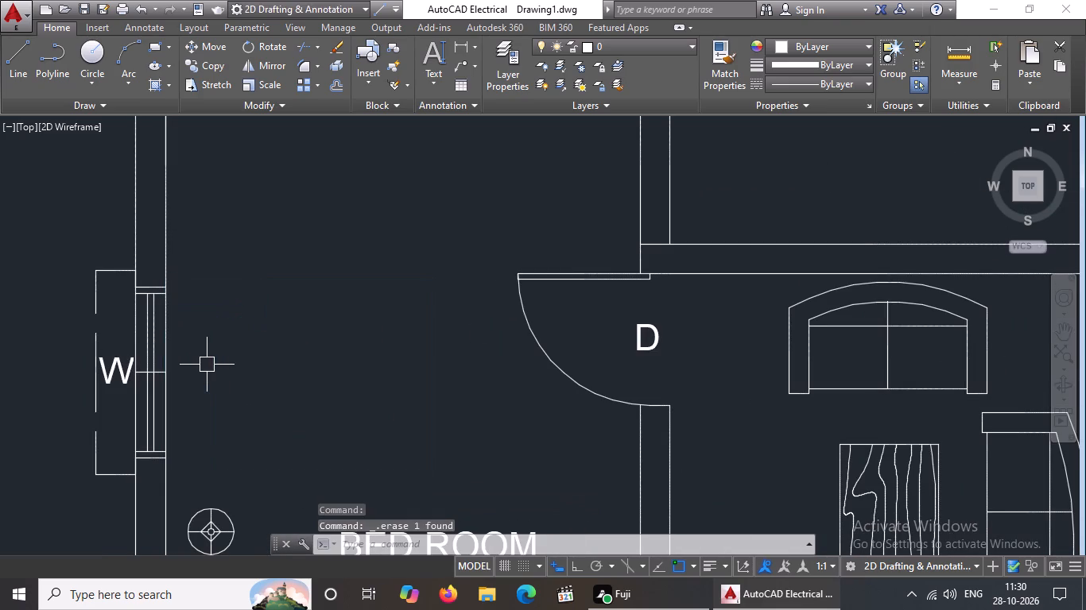
{"action": "left_click", "coordinate": [124, 374]}
{"action": "key", "text": "Delete"}
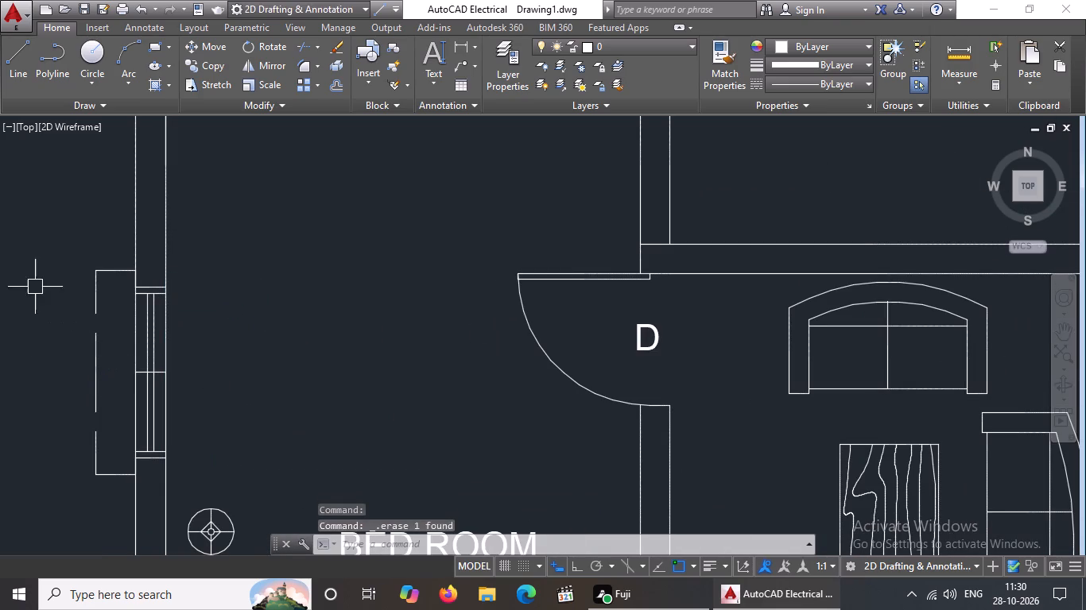
{"action": "left_click", "coordinate": [25, 259]}
{"action": "left_click", "coordinate": [192, 383]}
{"action": "key", "text": "Delete"}
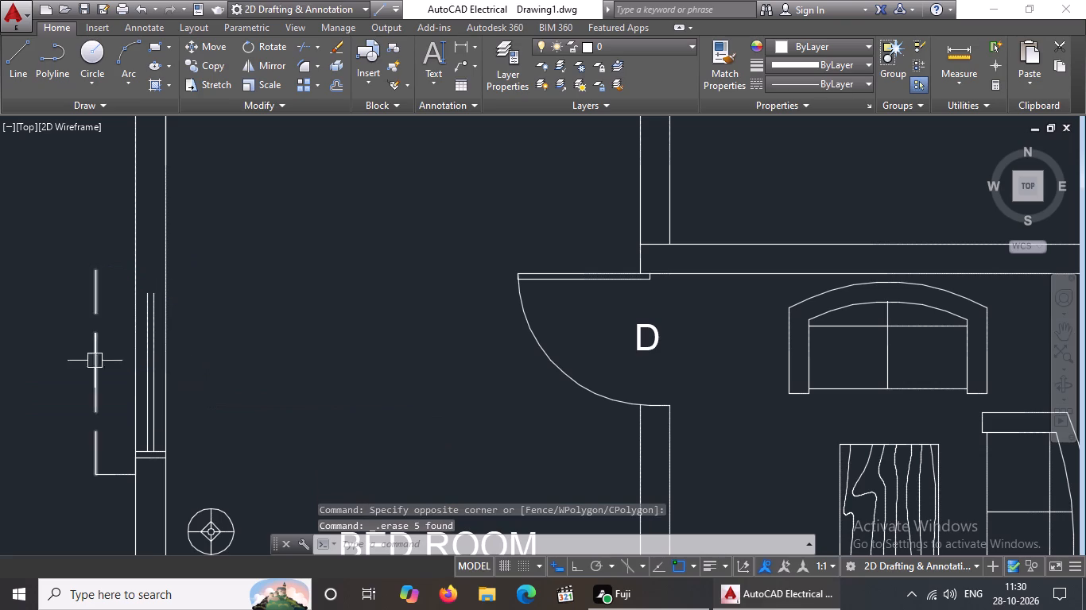
{"action": "left_click_drag", "start_coordinate": [54, 232], "coordinate": [56, 240]}
{"action": "left_click", "coordinate": [215, 487]}
{"action": "key", "text": "Delete"}
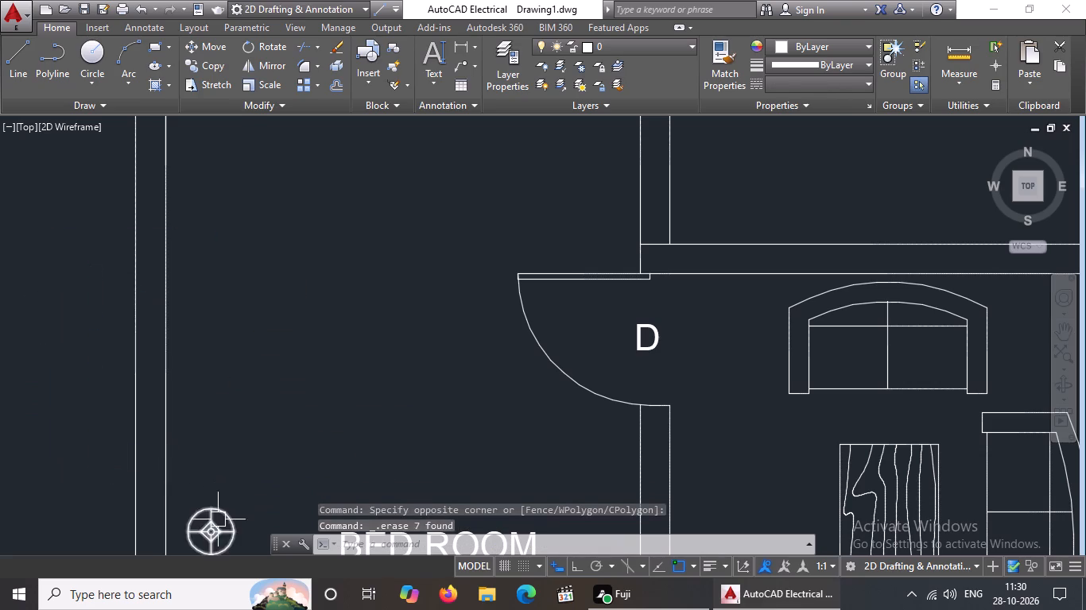
{"action": "left_click", "coordinate": [219, 522]}
{"action": "key", "text": "Delete"}
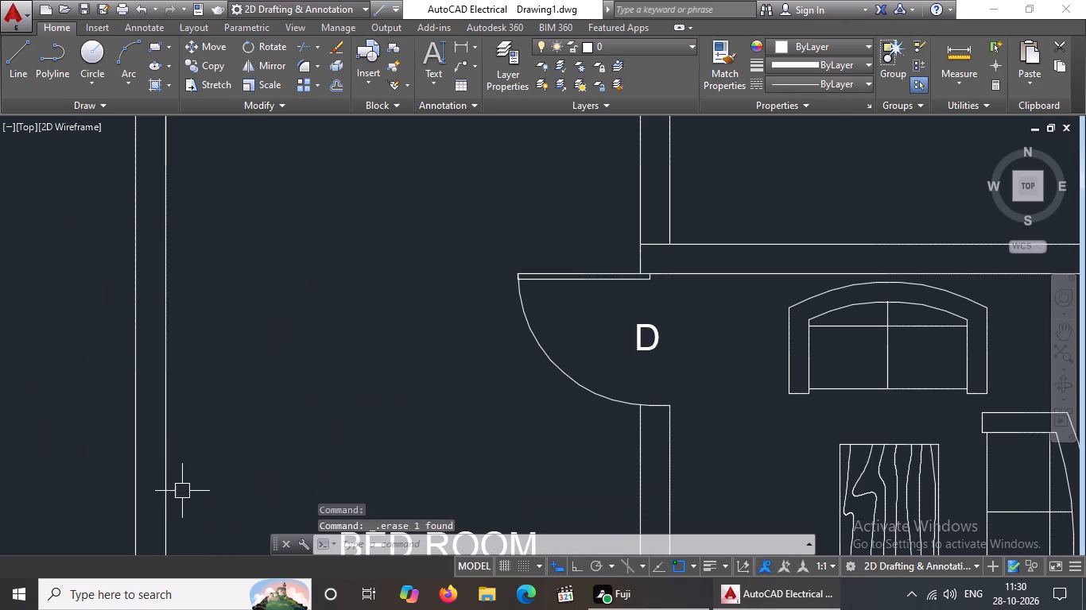
Delete the door and its D label between the copied plan's 12' X 14'6" bedroom and the hall.
{"action": "scroll", "coordinate": [176, 405], "scroll_direction": "down", "scroll_amount": 3}
{"action": "left_click", "coordinate": [268, 395]}
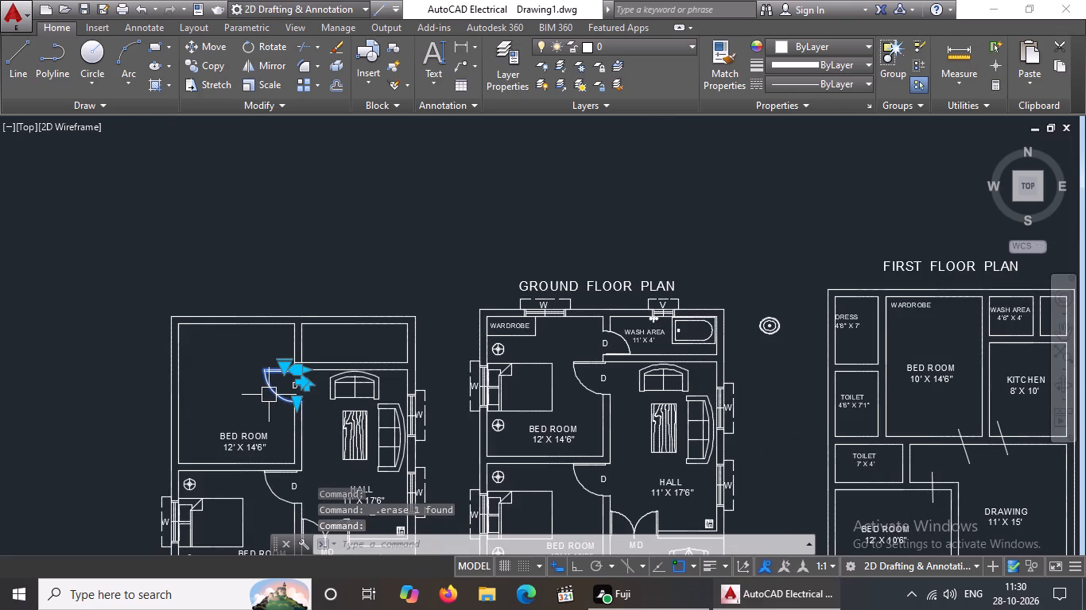
{"action": "key", "text": "Delete"}
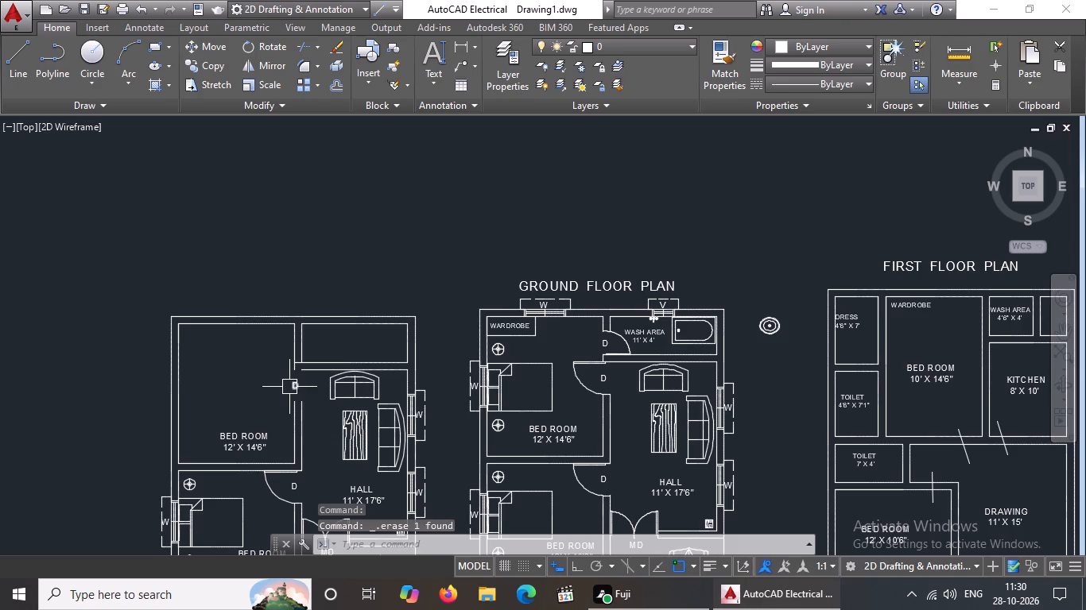
{"action": "left_click", "coordinate": [289, 386]}
{"action": "key", "text": "Delete"}
Delete the two sofas and the wood-grain table from the copied plan's hall.
{"action": "left_click", "coordinate": [358, 392]}
{"action": "key", "text": "Delete"}
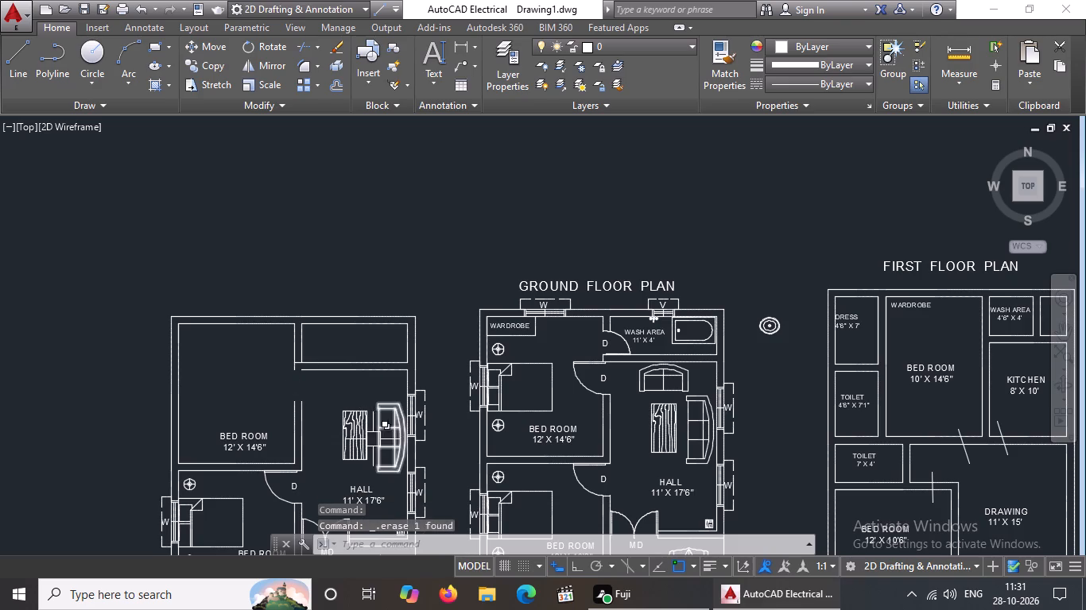
{"action": "left_click", "coordinate": [373, 439]}
{"action": "key", "text": "Delete"}
{"action": "left_click", "coordinate": [340, 436]}
{"action": "key", "text": "Delete"}
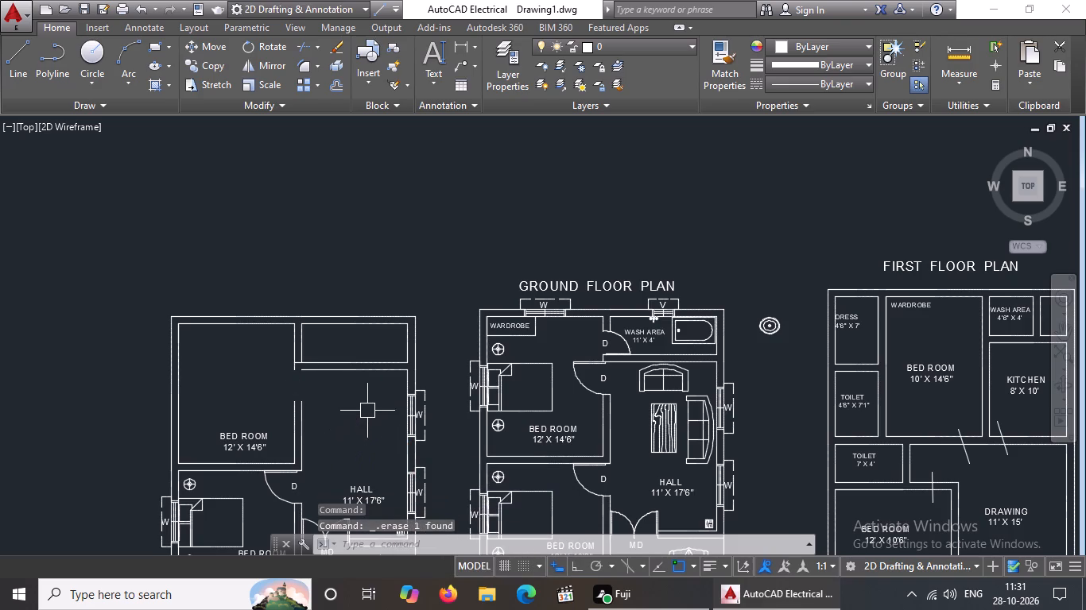
Delete the BED ROOM 12' X 14'6" label from the copied plan.
{"action": "left_click", "coordinate": [263, 439]}
{"action": "key", "text": "Delete"}
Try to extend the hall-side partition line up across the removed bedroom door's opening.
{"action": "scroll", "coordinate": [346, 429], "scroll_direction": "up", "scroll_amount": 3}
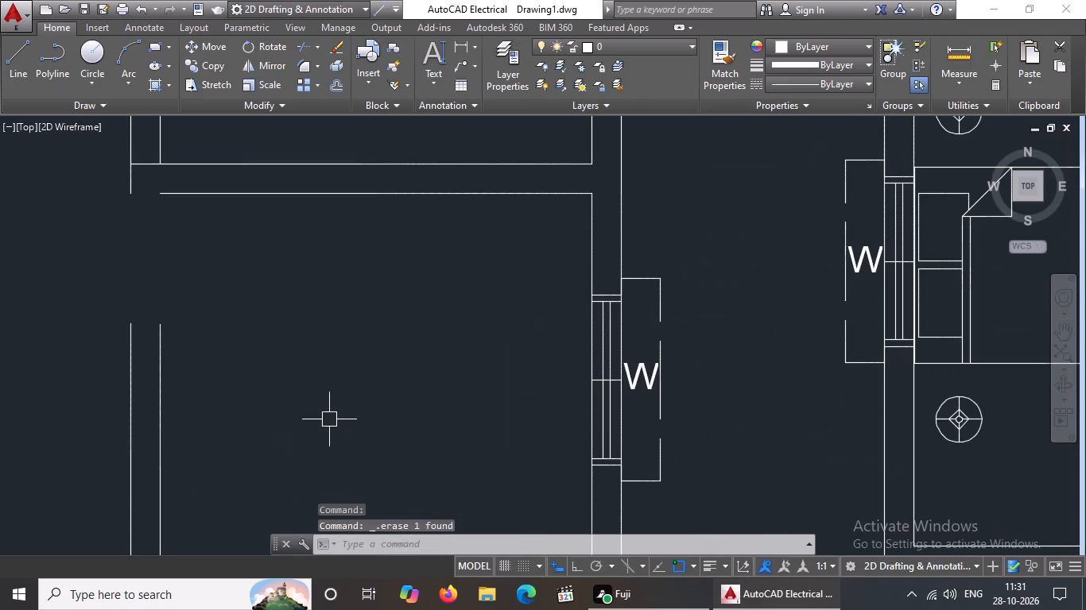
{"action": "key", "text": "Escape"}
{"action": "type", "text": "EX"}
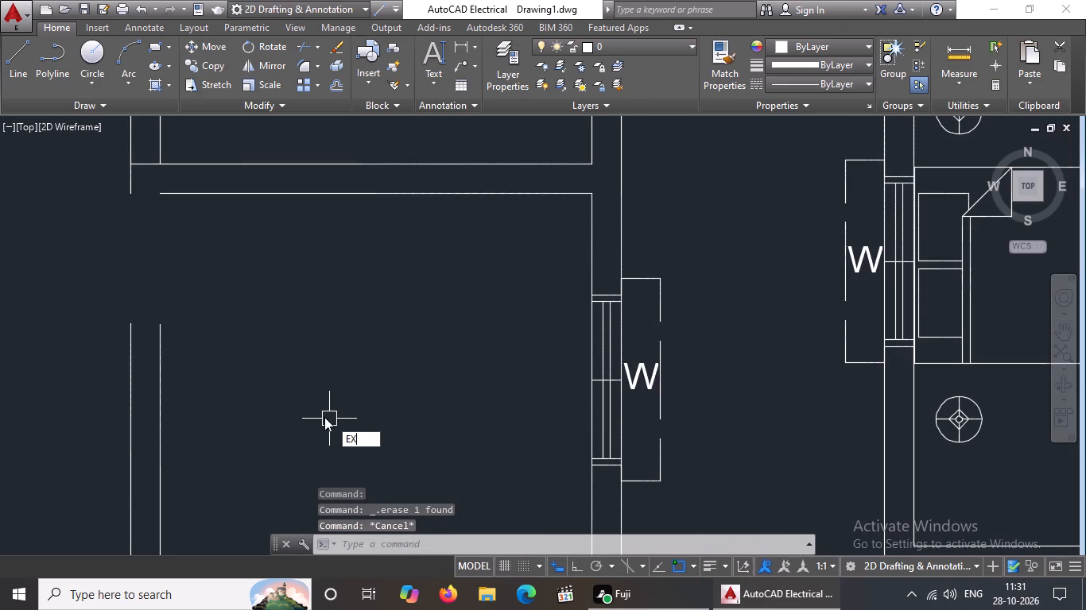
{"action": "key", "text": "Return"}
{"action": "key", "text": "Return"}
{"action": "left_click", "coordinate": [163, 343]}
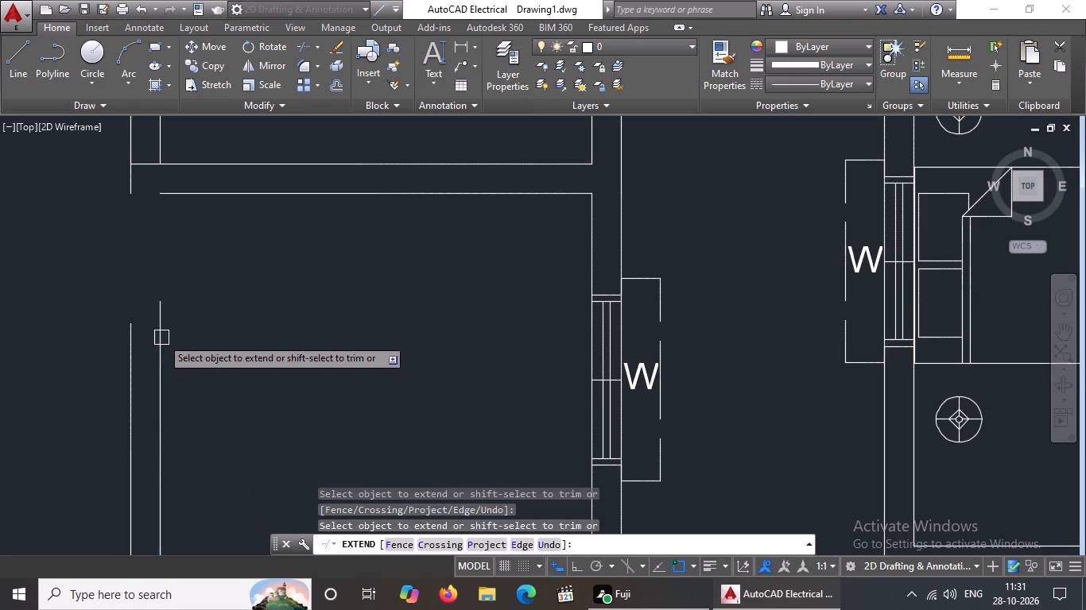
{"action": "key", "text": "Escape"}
Close the removed bedroom door's opening by filleting each partition line into a corner with its matching horizontal wall line below the wash area.
{"action": "key", "text": "f"}
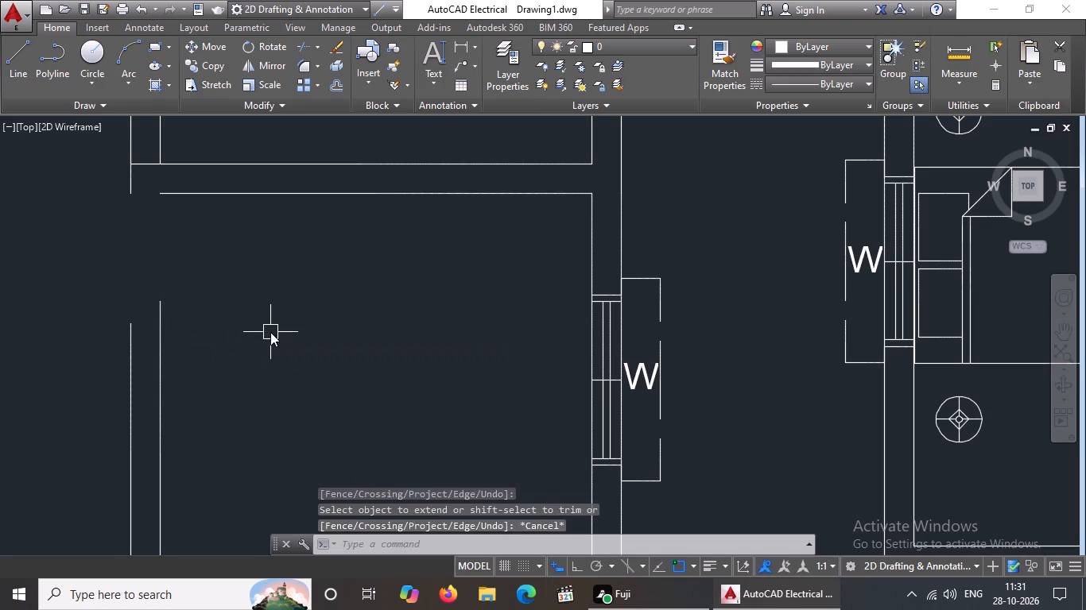
{"action": "key", "text": "Return"}
{"action": "left_click_drag", "start_coordinate": [187, 193], "coordinate": [187, 201]}
{"action": "left_click", "coordinate": [161, 322]}
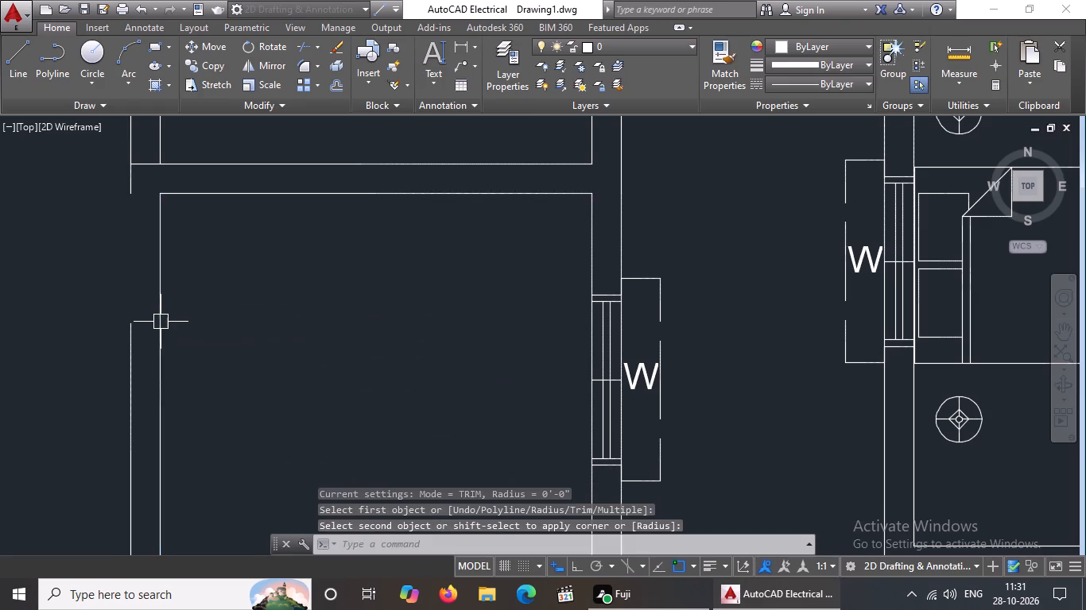
{"action": "key", "text": "Escape"}
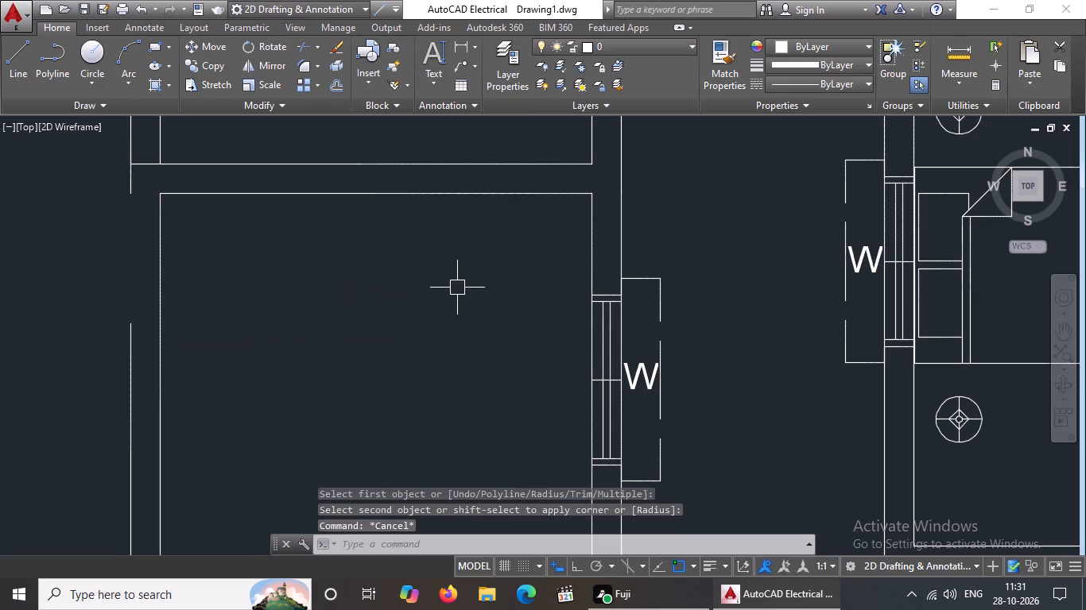
{"action": "key", "text": "f"}
{"action": "key", "text": "Return"}
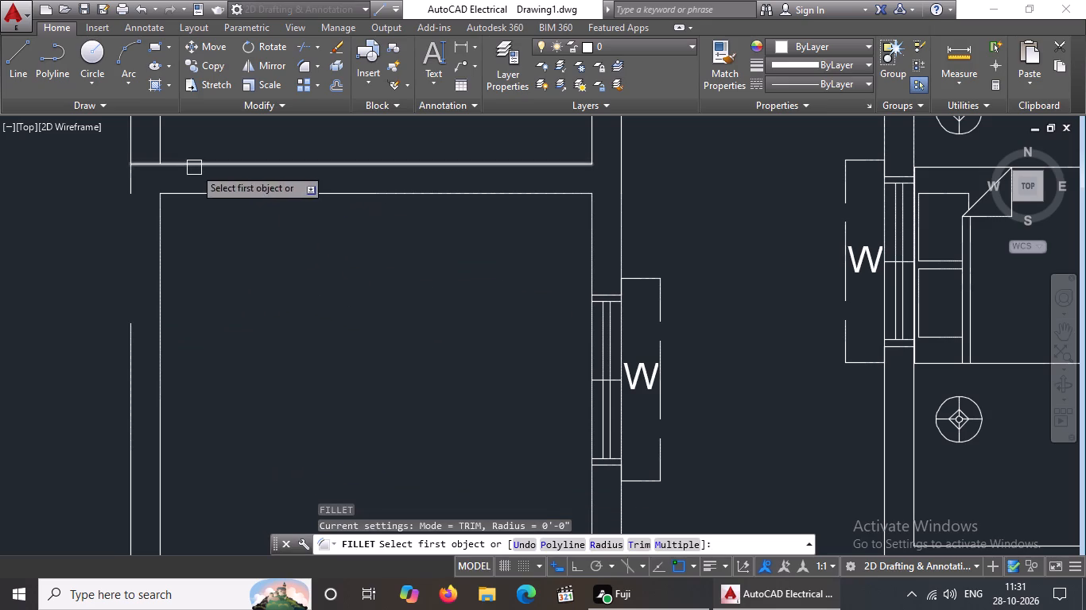
{"action": "left_click", "coordinate": [194, 167]}
{"action": "left_click", "coordinate": [133, 338]}
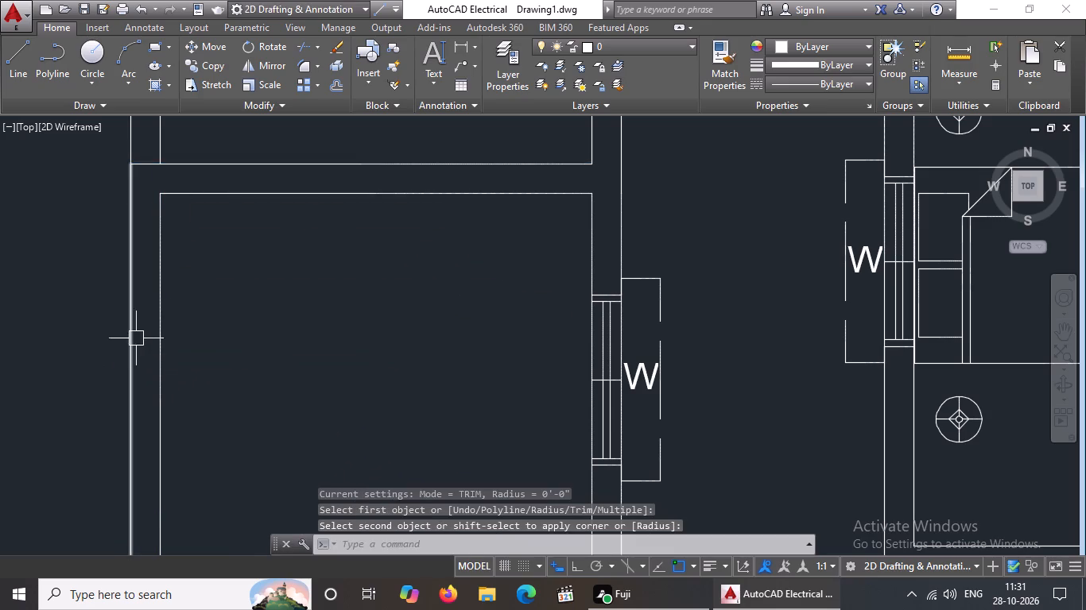
{"action": "scroll", "coordinate": [246, 326], "scroll_direction": "down", "scroll_amount": 3}
{"action": "key", "text": "Escape"}
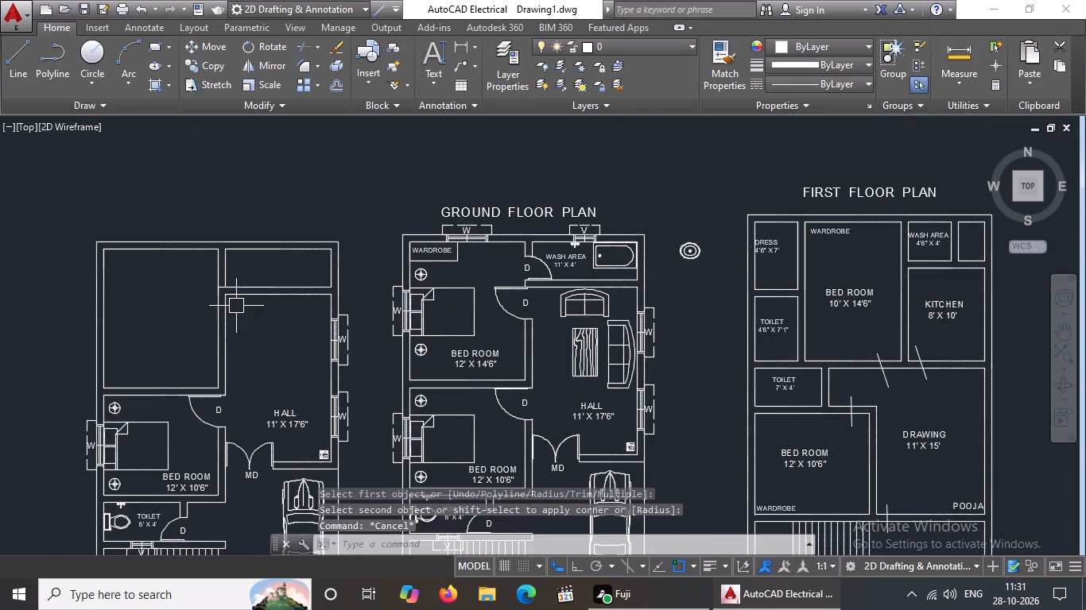
Trim the short line crossing the partition wall at the wash area's lower corner in the copied plan.
{"action": "type", "text": "TR"}
{"action": "key", "text": "space"}
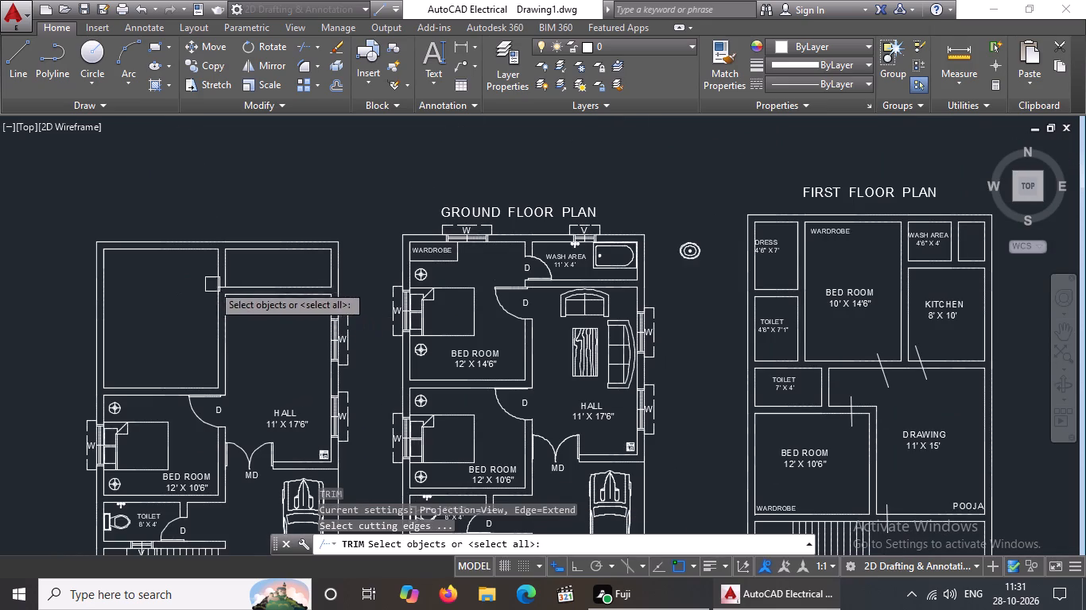
{"action": "scroll", "coordinate": [214, 284], "scroll_direction": "up", "scroll_amount": 4}
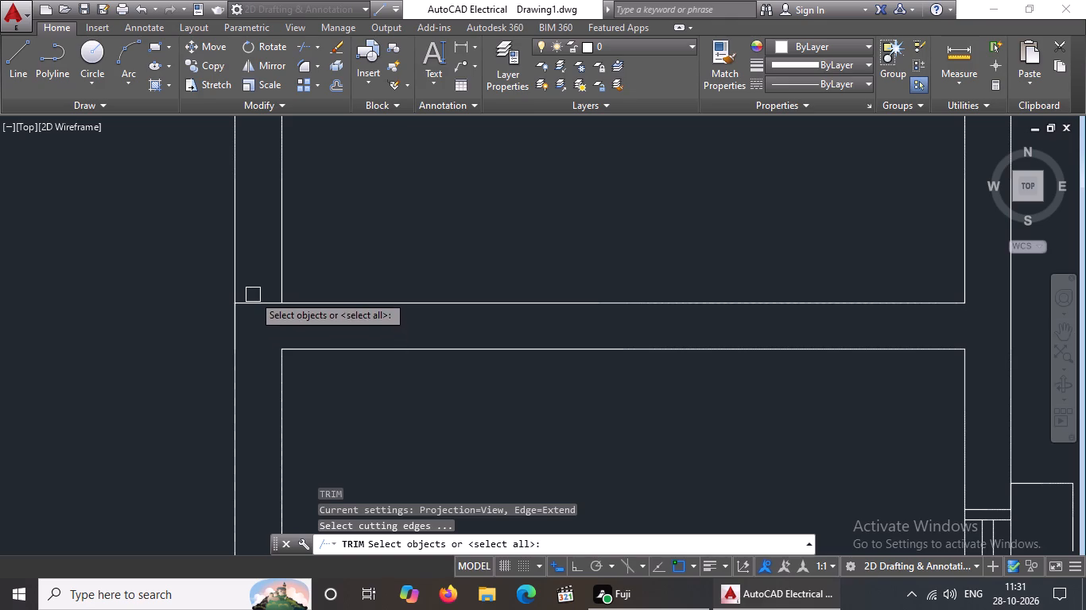
{"action": "key", "text": "space"}
{"action": "left_click", "coordinate": [250, 303]}
{"action": "scroll", "coordinate": [262, 304], "scroll_direction": "down", "scroll_amount": 4}
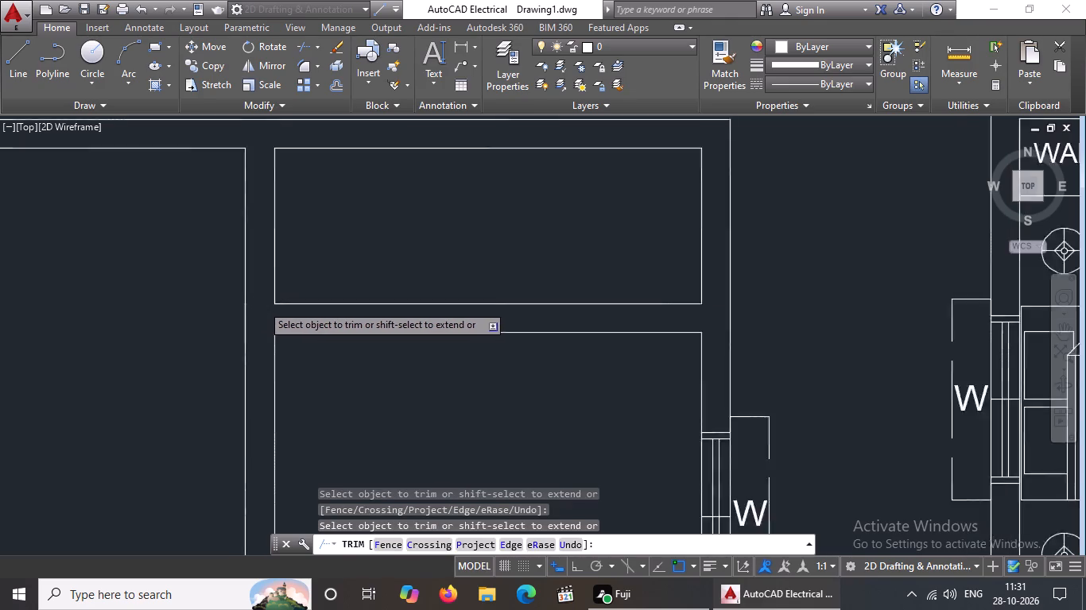
{"action": "scroll", "coordinate": [265, 310], "scroll_direction": "down", "scroll_amount": 3}
{"action": "key", "text": "Escape"}
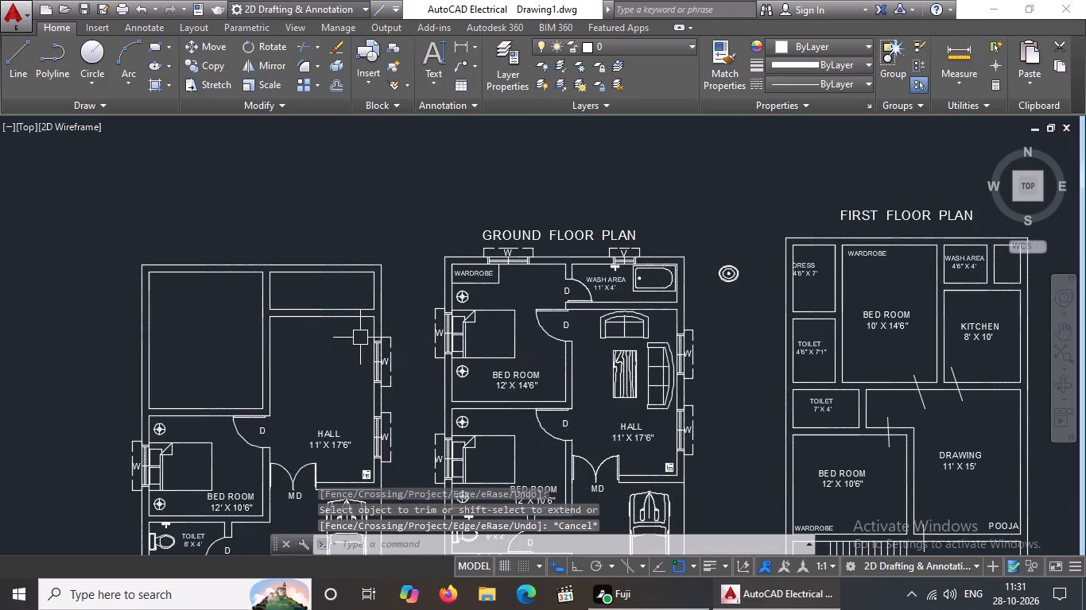
Delete both windows with their W labels from the hall's outer wall in the copied plan.
{"action": "left_click", "coordinate": [355, 330]}
{"action": "left_click", "coordinate": [426, 400]}
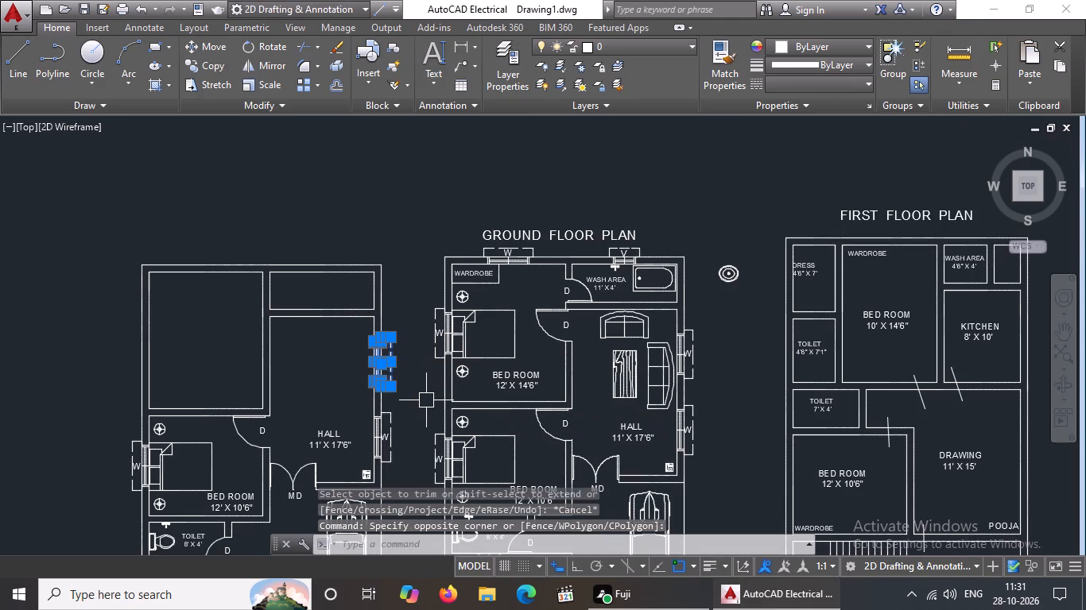
{"action": "key", "text": "Return"}
{"action": "key", "text": "Delete"}
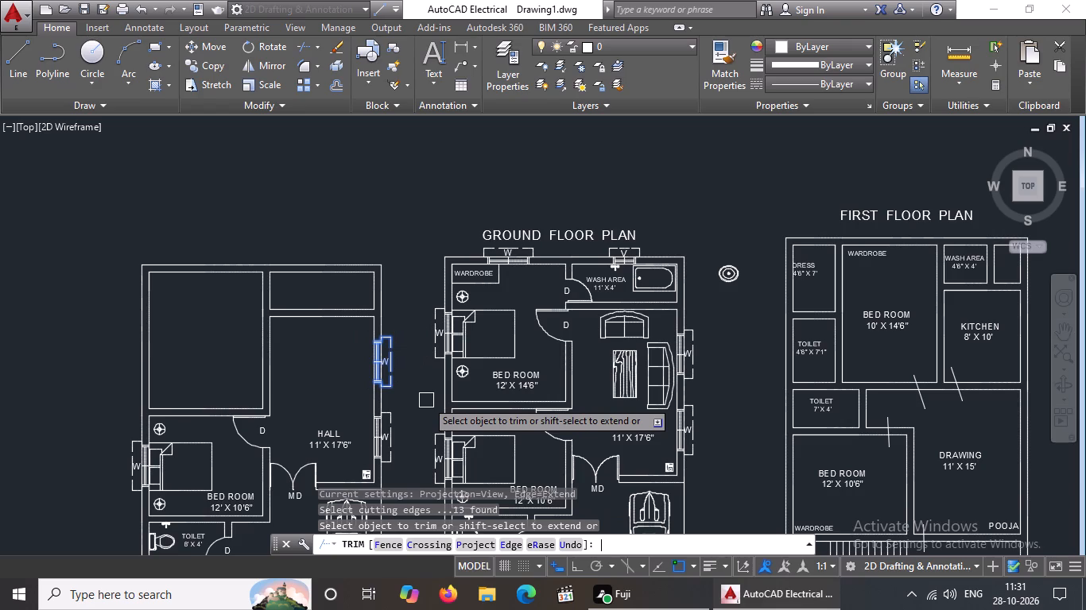
{"action": "key", "text": "Escape"}
{"action": "left_click", "coordinate": [354, 332]}
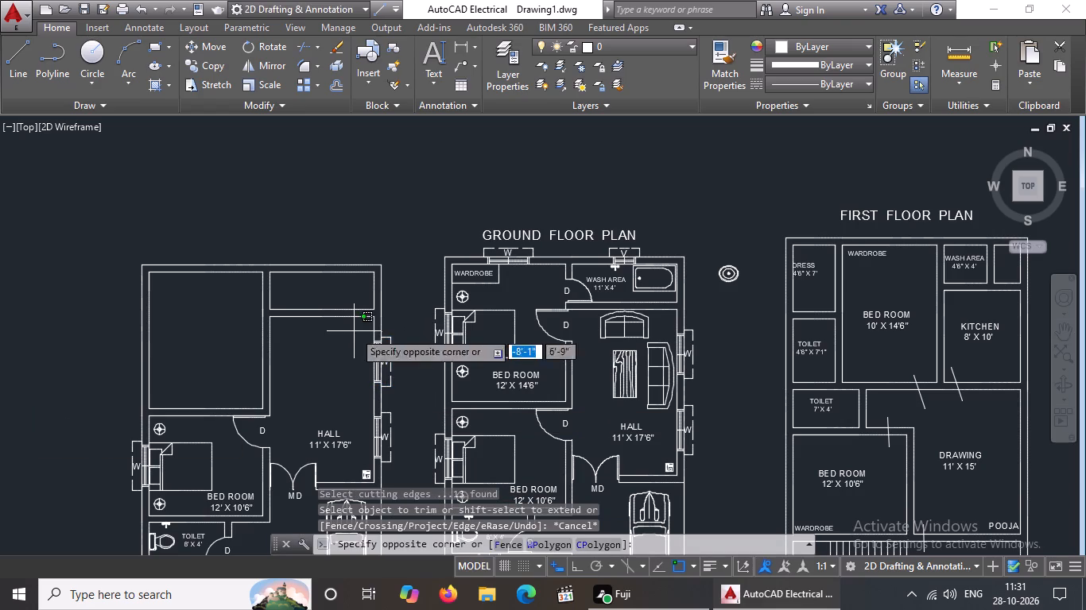
{"action": "left_click", "coordinate": [406, 398]}
{"action": "key", "text": "Delete"}
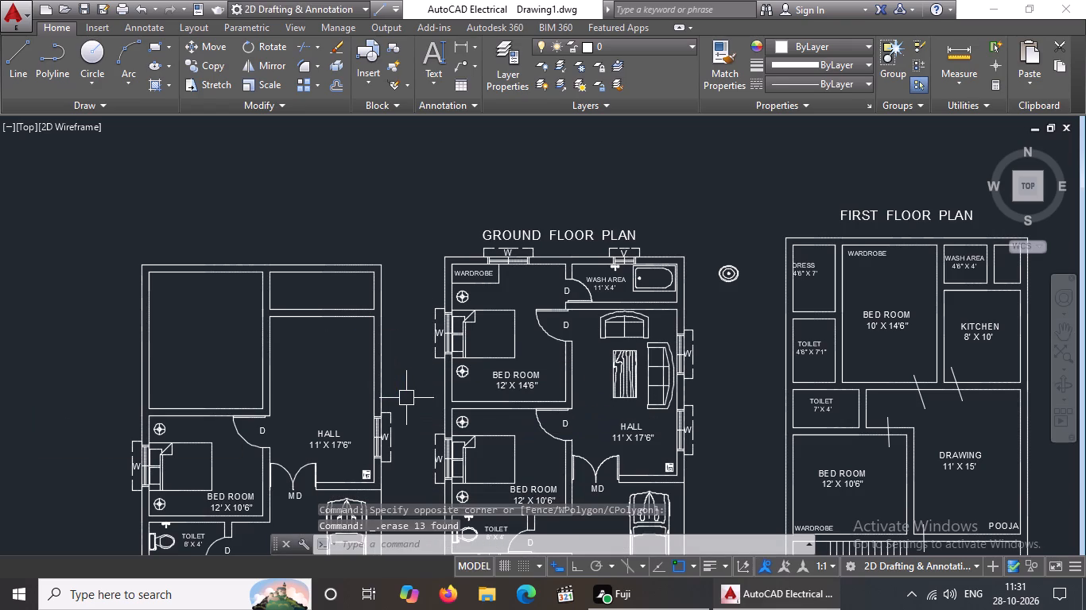
{"action": "left_click", "coordinate": [356, 396]}
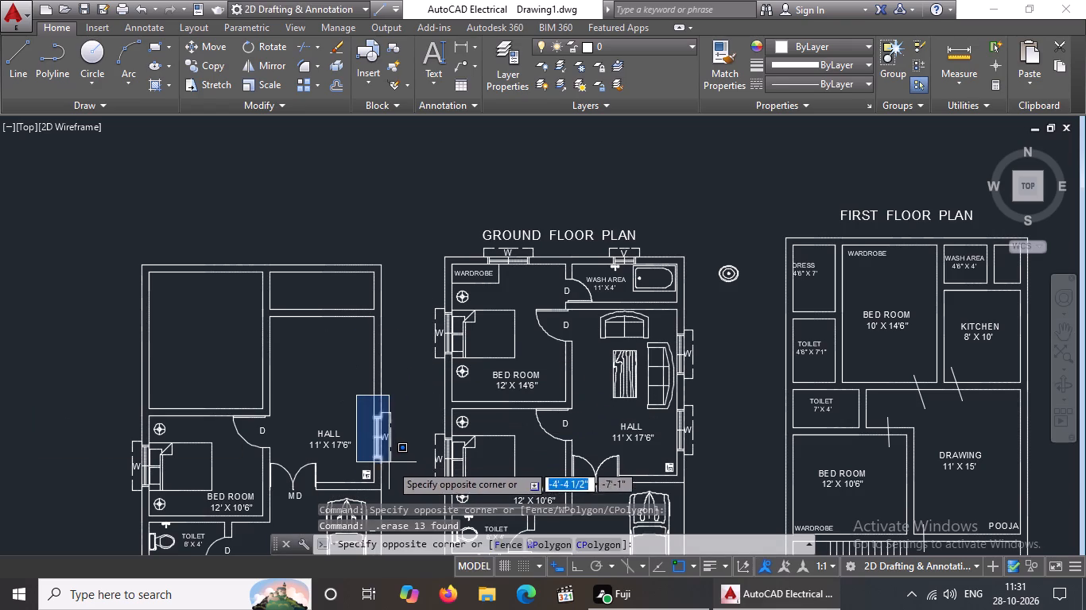
{"action": "left_click", "coordinate": [408, 471]}
{"action": "key", "text": "Delete"}
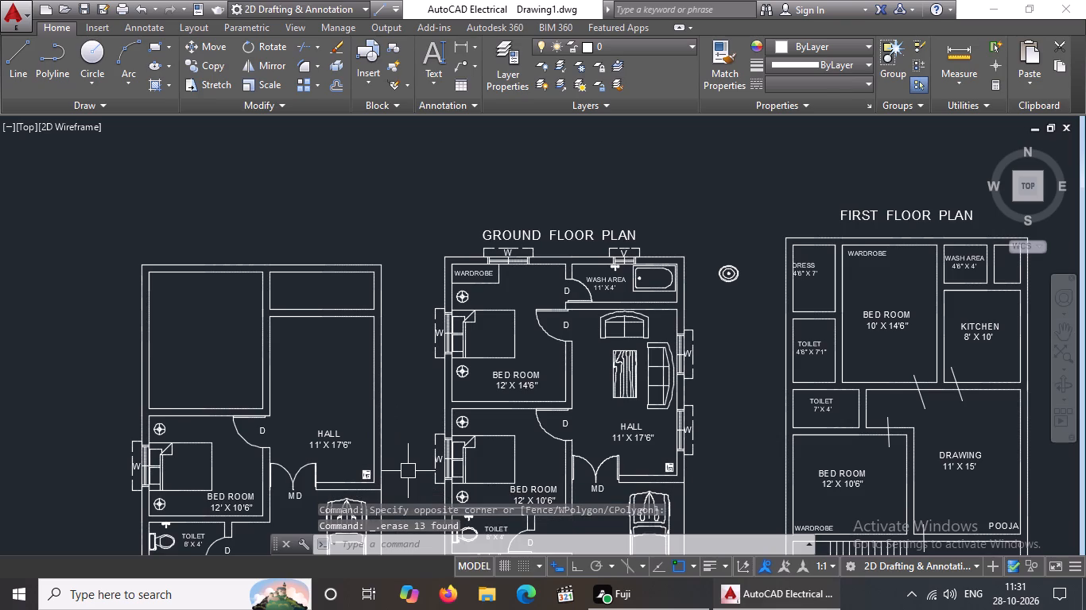
Delete the HALL 11' X 17'6" label and the small fixture symbol in the hall's lower corner of the copied plan.
{"action": "left_click", "coordinate": [341, 434]}
{"action": "key", "text": "Delete"}
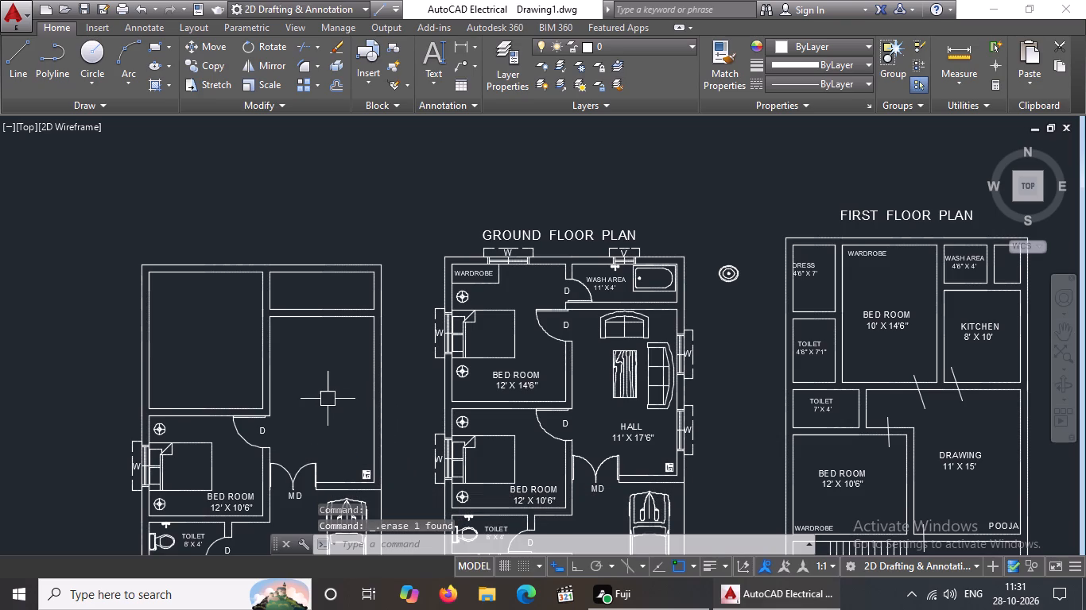
{"action": "scroll", "coordinate": [357, 481], "scroll_direction": "up", "scroll_amount": 3}
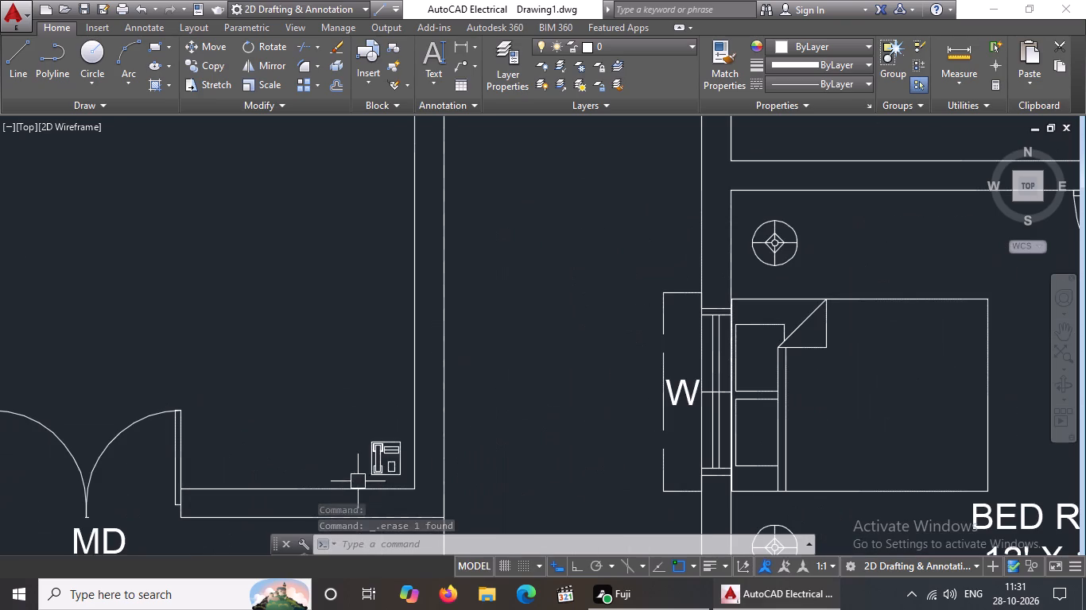
{"action": "left_click", "coordinate": [371, 454]}
{"action": "key", "text": "Delete"}
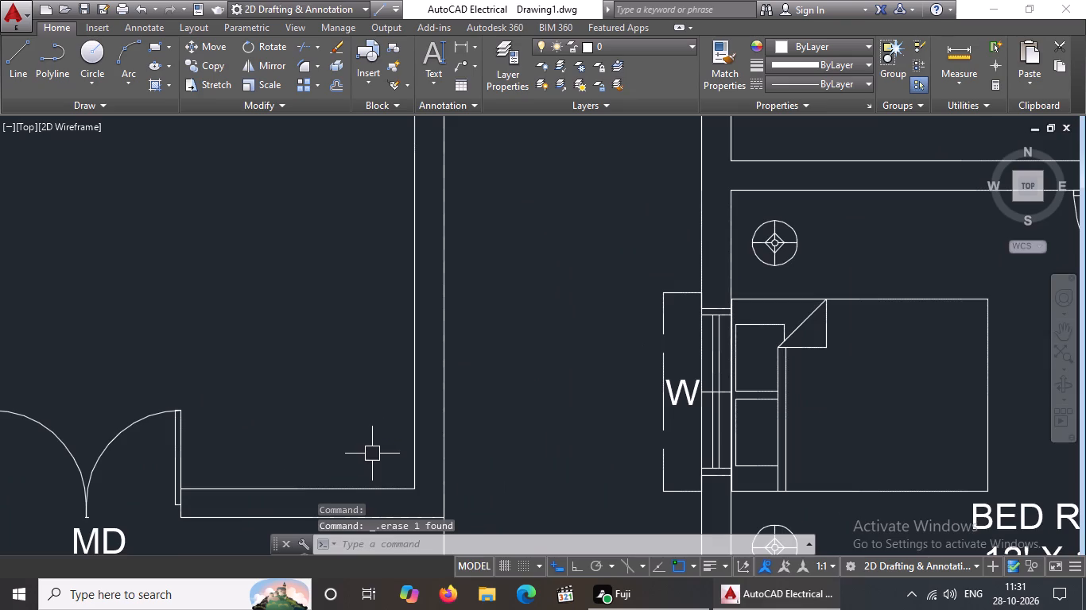
Delete the 12' X 10'6" bedroom's door and its D label from the copied plan.
{"action": "scroll", "coordinate": [394, 447], "scroll_direction": "down", "scroll_amount": 3}
{"action": "scroll", "coordinate": [293, 409], "scroll_direction": "up", "scroll_amount": 3}
{"action": "left_click", "coordinate": [277, 407]}
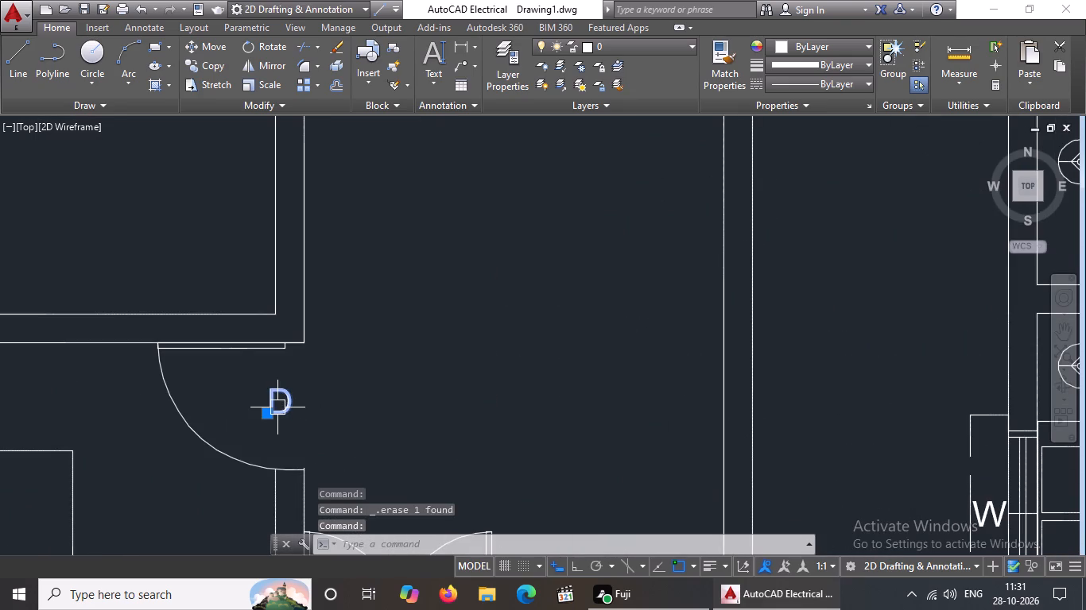
{"action": "key", "text": "Delete"}
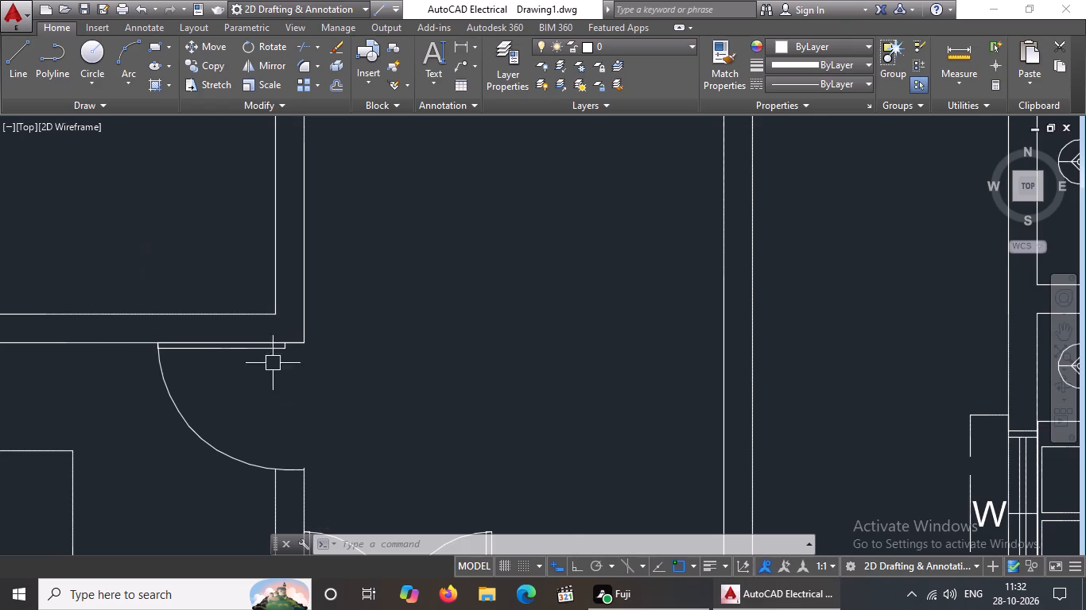
{"action": "scroll", "coordinate": [280, 372], "scroll_direction": "down", "scroll_amount": 1}
{"action": "left_click", "coordinate": [209, 389]}
{"action": "key", "text": "Delete"}
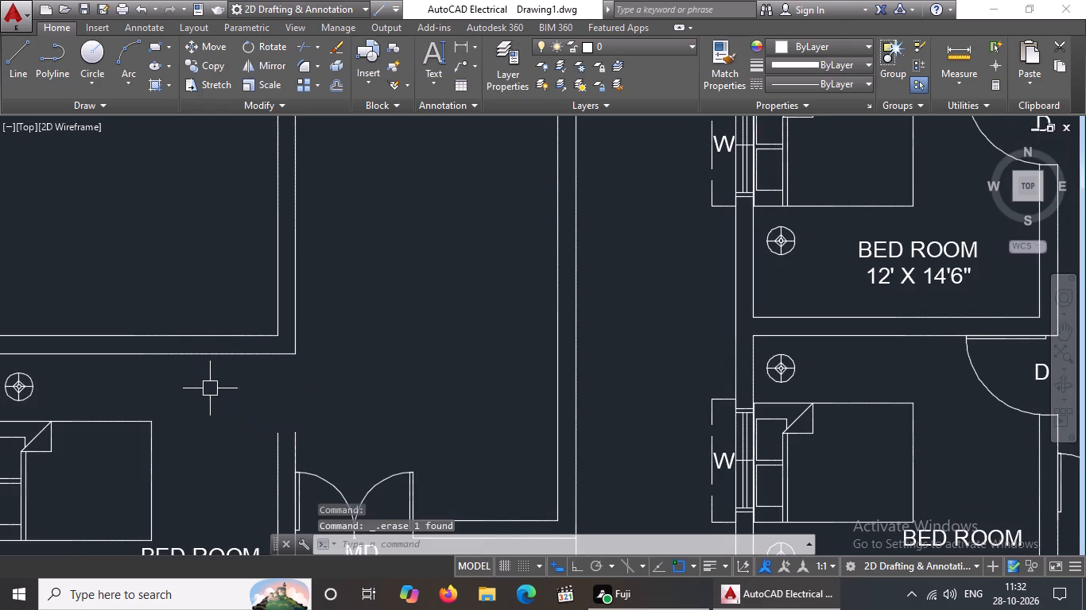
Delete both leaves of the main double door, its MD label and the leftover fragment between them in the copied plan.
{"action": "scroll", "coordinate": [219, 386], "scroll_direction": "down", "scroll_amount": 3}
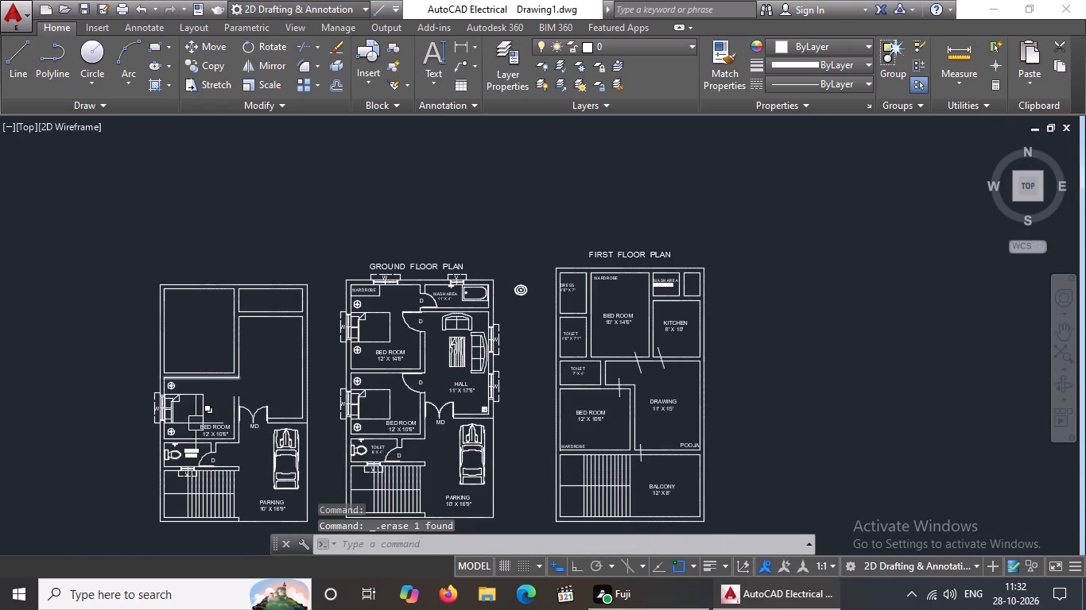
{"action": "scroll", "coordinate": [239, 426], "scroll_direction": "up", "scroll_amount": 3}
{"action": "left_click", "coordinate": [261, 360]}
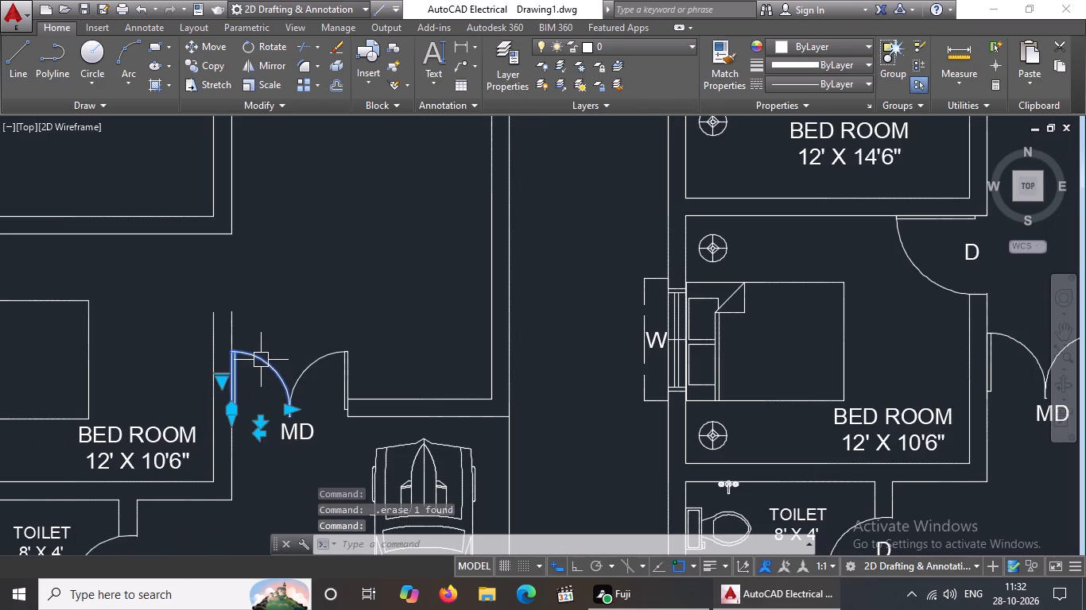
{"action": "key", "text": "Delete"}
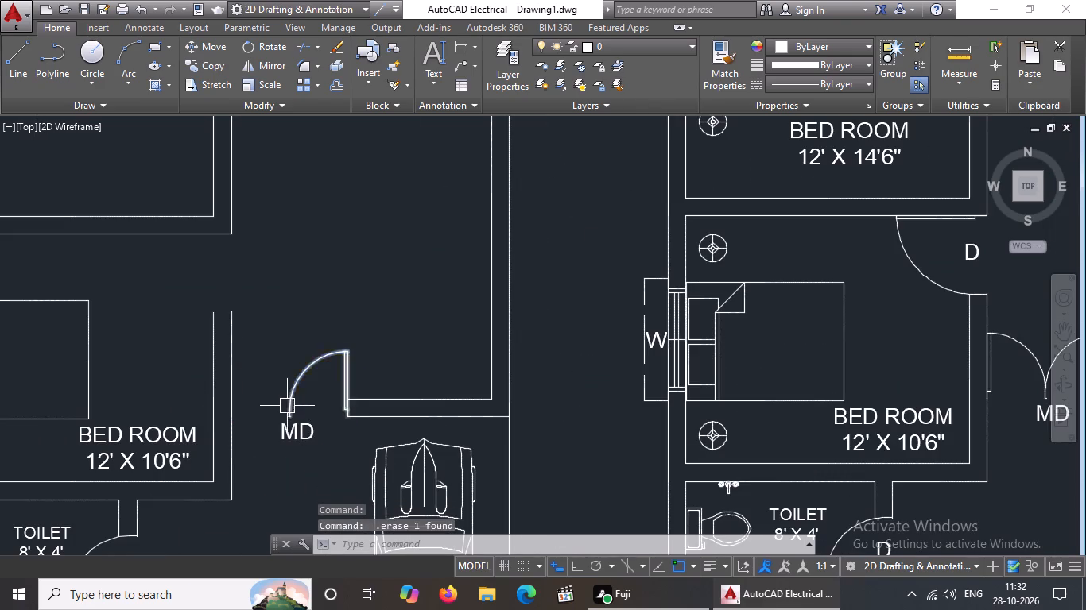
{"action": "left_click", "coordinate": [287, 406]}
{"action": "key", "text": "Delete"}
{"action": "left_click", "coordinate": [290, 428]}
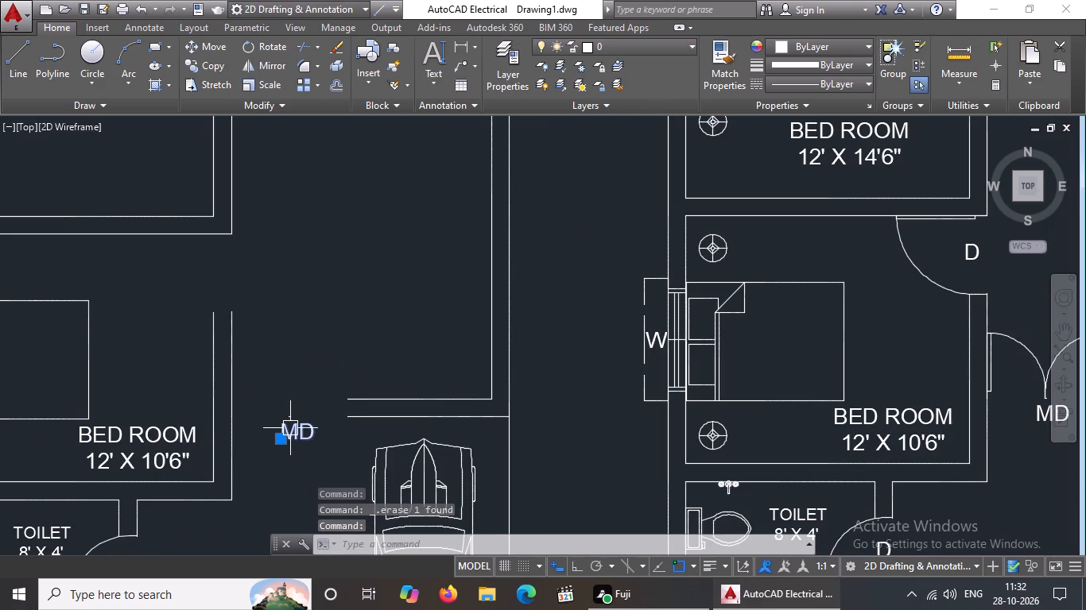
{"action": "key", "text": "Delete"}
{"action": "left_click", "coordinate": [241, 378]}
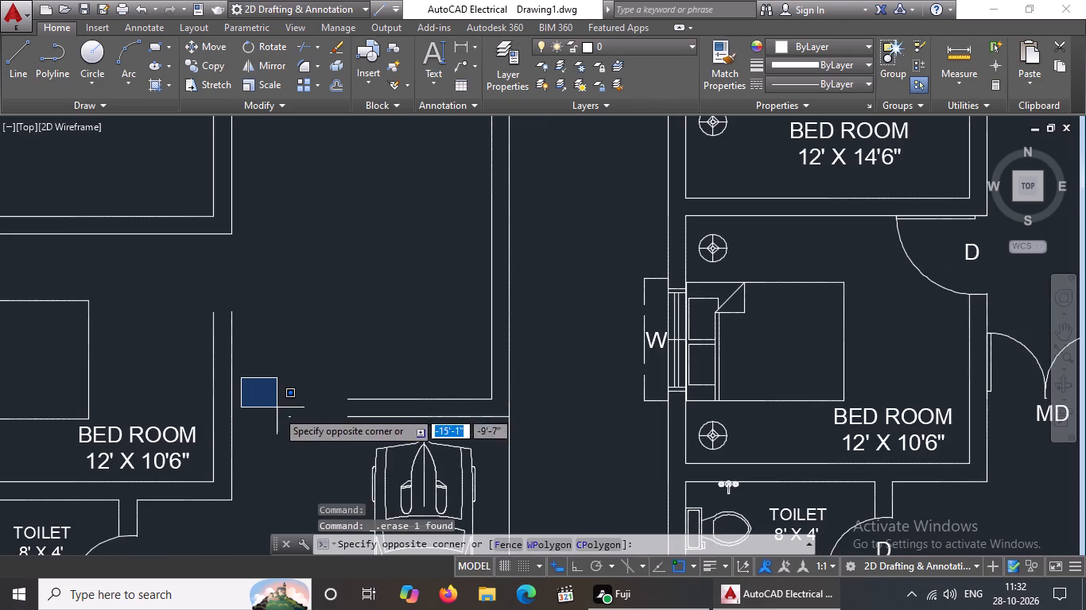
{"action": "left_click", "coordinate": [335, 456]}
{"action": "key", "text": "Delete"}
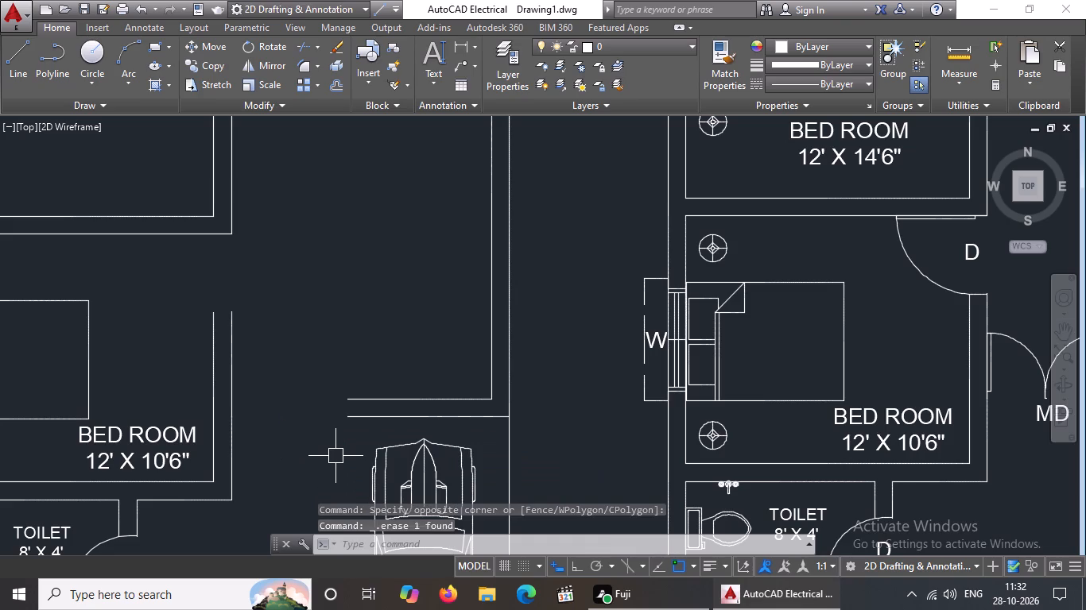
Delete the car from the parking area of the copied plan.
{"action": "scroll", "coordinate": [351, 447], "scroll_direction": "down", "scroll_amount": 3}
{"action": "left_click", "coordinate": [367, 464]}
{"action": "key", "text": "Delete"}
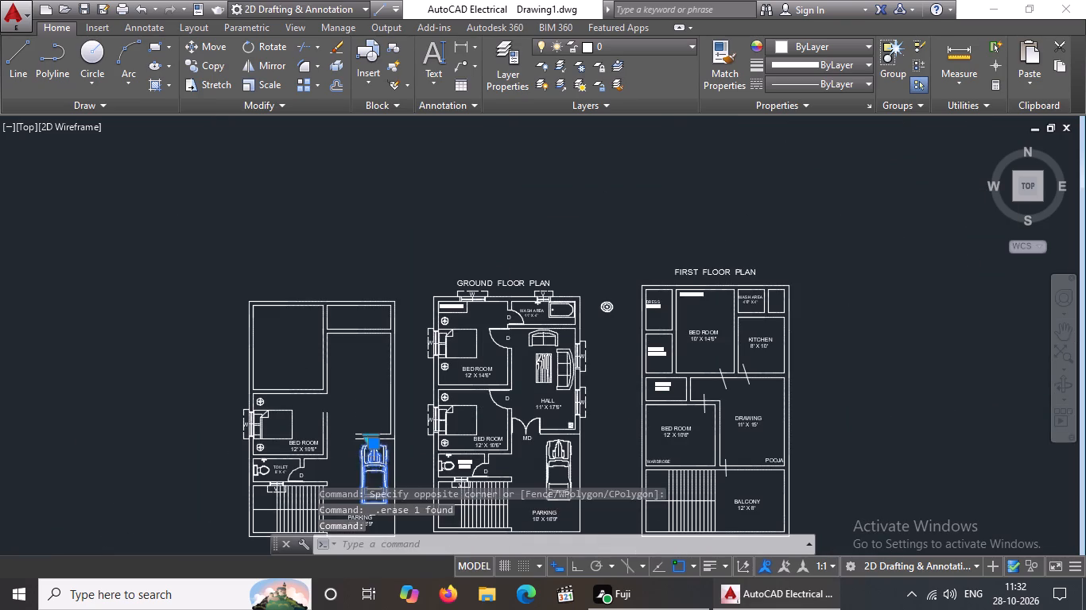
Extend both lines of the hall's lower wall across the removed main door's opening to meet the bedroom partition wall.
{"action": "scroll", "coordinate": [325, 431], "scroll_direction": "up", "scroll_amount": 2}
{"action": "key", "text": "Escape"}
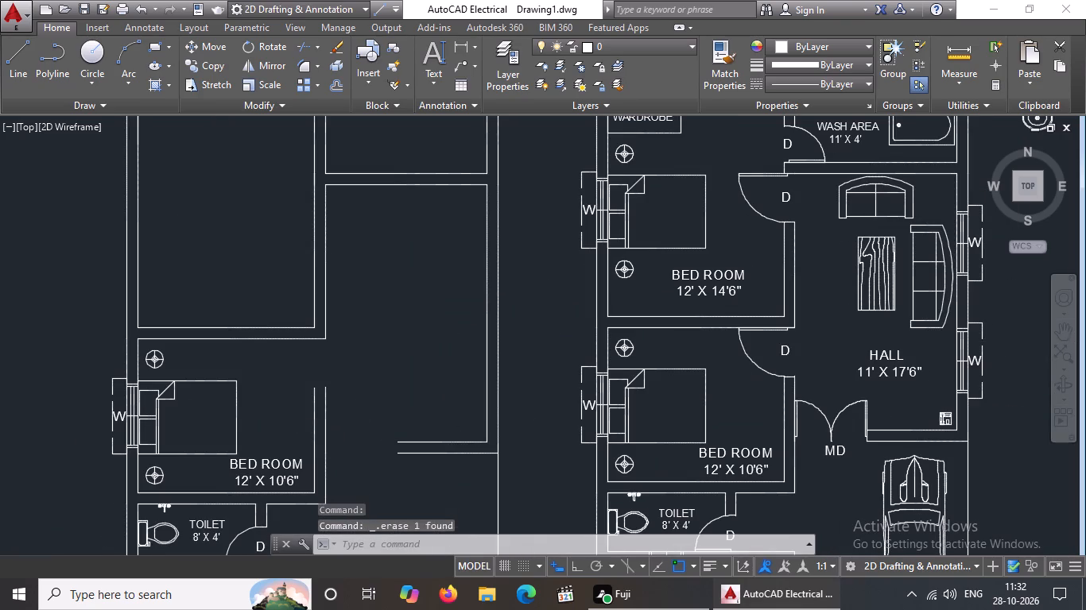
{"action": "type", "text": "EX"}
{"action": "key", "text": "Return"}
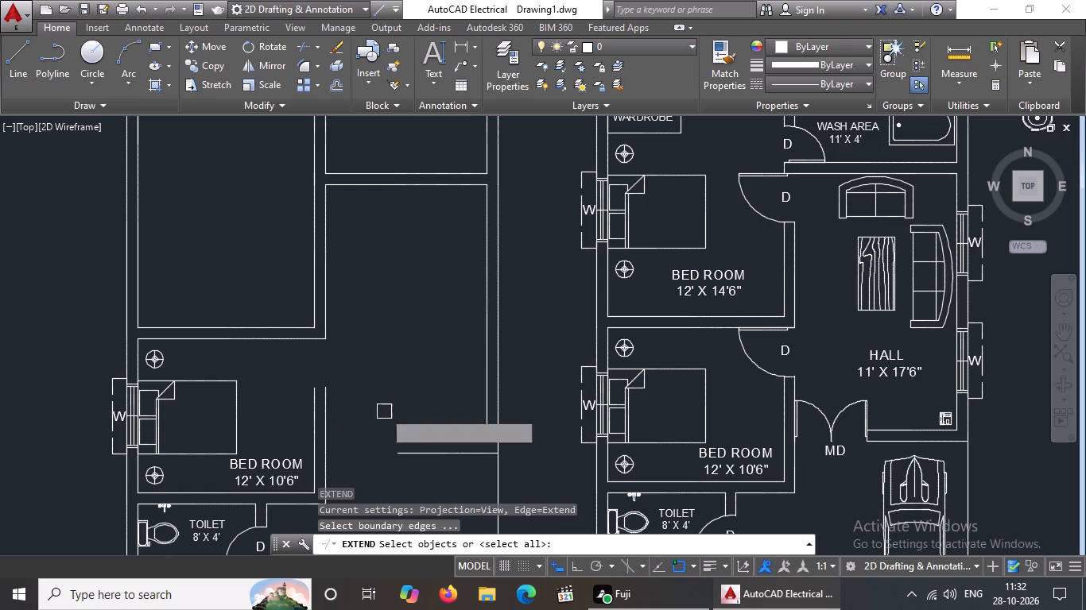
{"action": "key", "text": "Return"}
{"action": "left_click", "coordinate": [307, 403]}
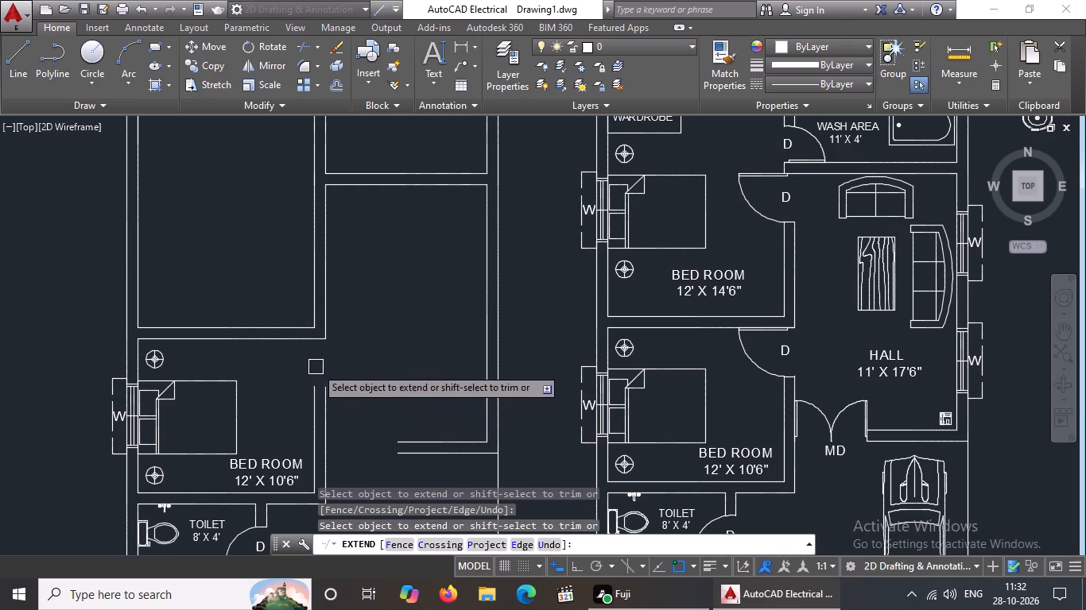
{"action": "left_click", "coordinate": [407, 441]}
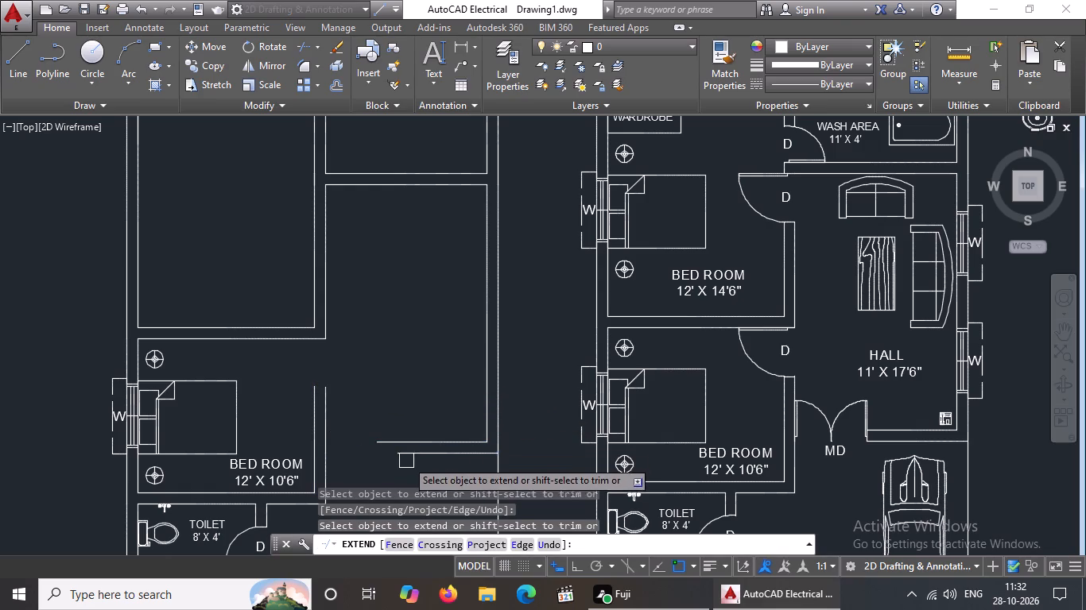
{"action": "left_click", "coordinate": [407, 456]}
{"action": "left_click", "coordinate": [414, 455]}
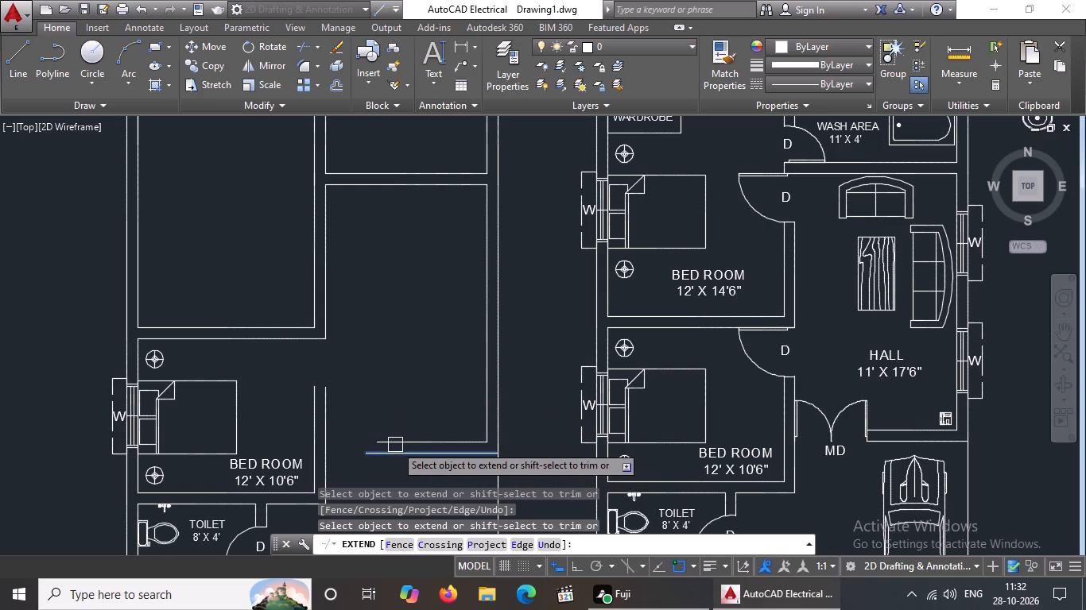
{"action": "left_click", "coordinate": [390, 445]}
{"action": "left_click", "coordinate": [386, 457]}
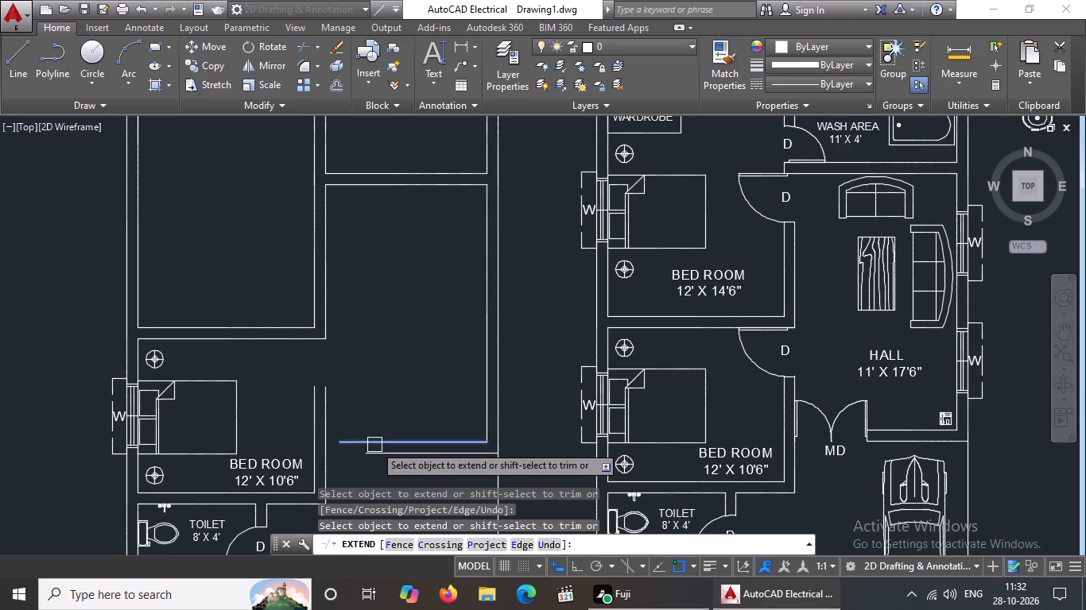
{"action": "left_click", "coordinate": [374, 444]}
{"action": "left_click", "coordinate": [376, 456]}
{"action": "left_click", "coordinate": [363, 442]}
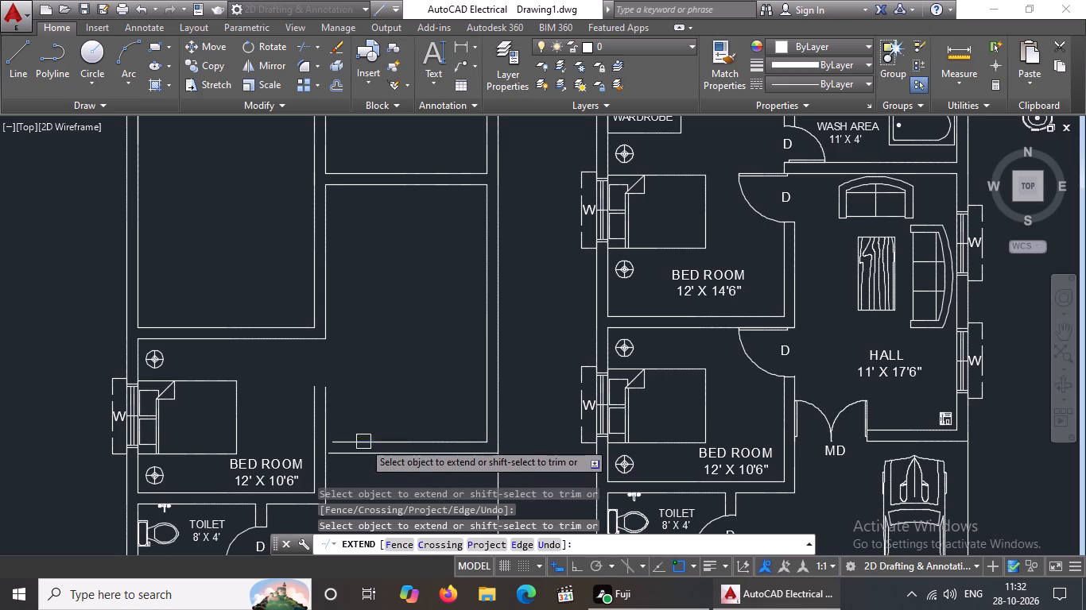
{"action": "left_click", "coordinate": [349, 455]}
{"action": "left_click", "coordinate": [349, 444]}
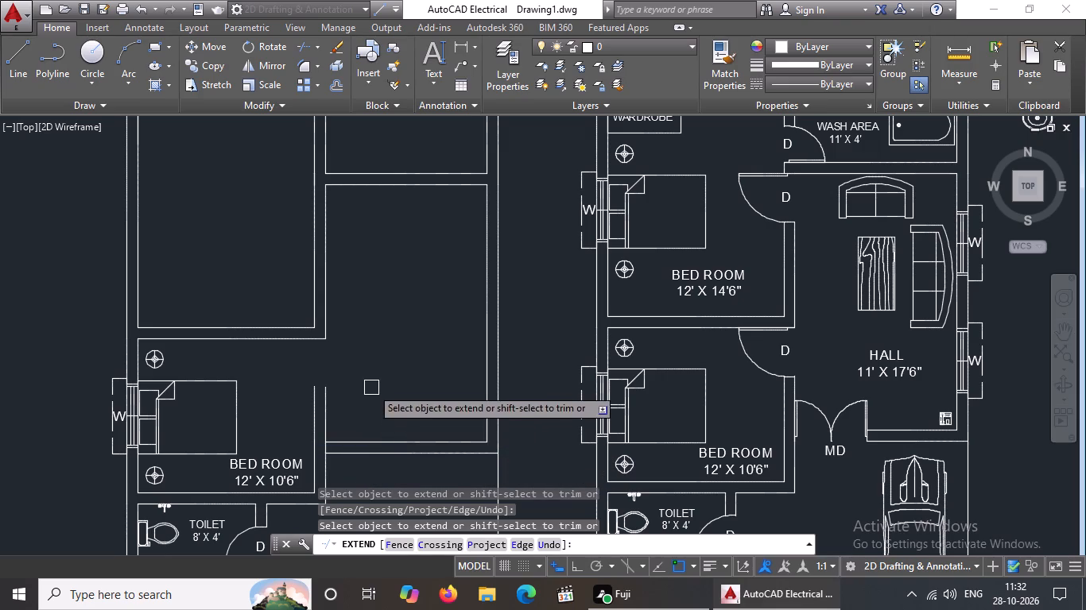
Extend both lines of the 12' X 10'6" bedroom's partition wall partway up into the removed door's opening in the copied plan.
{"action": "left_click", "coordinate": [332, 398]}
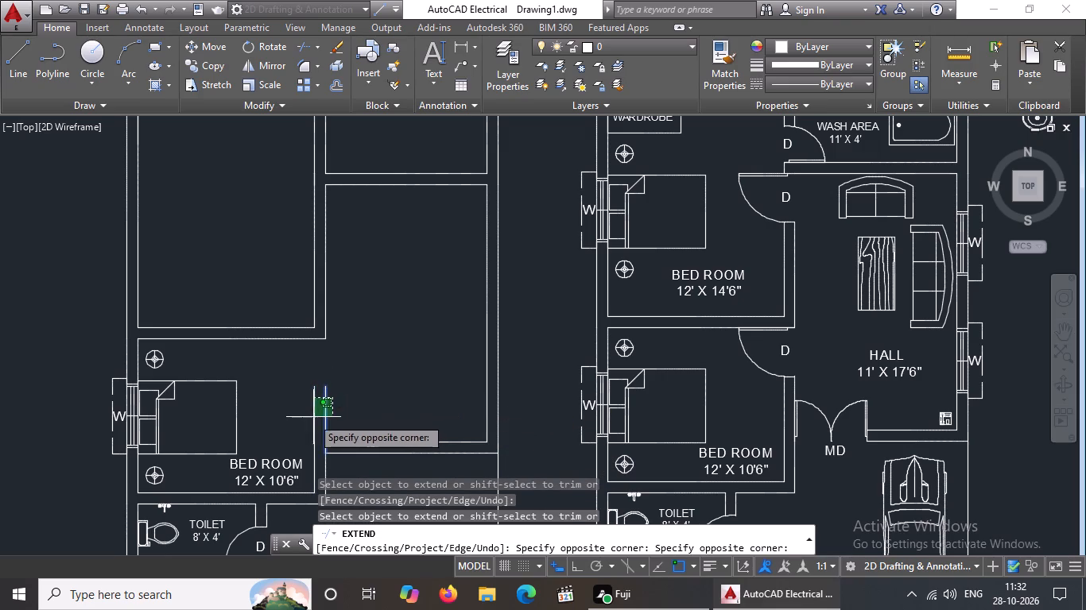
{"action": "left_click", "coordinate": [306, 417]}
{"action": "left_click", "coordinate": [322, 401]}
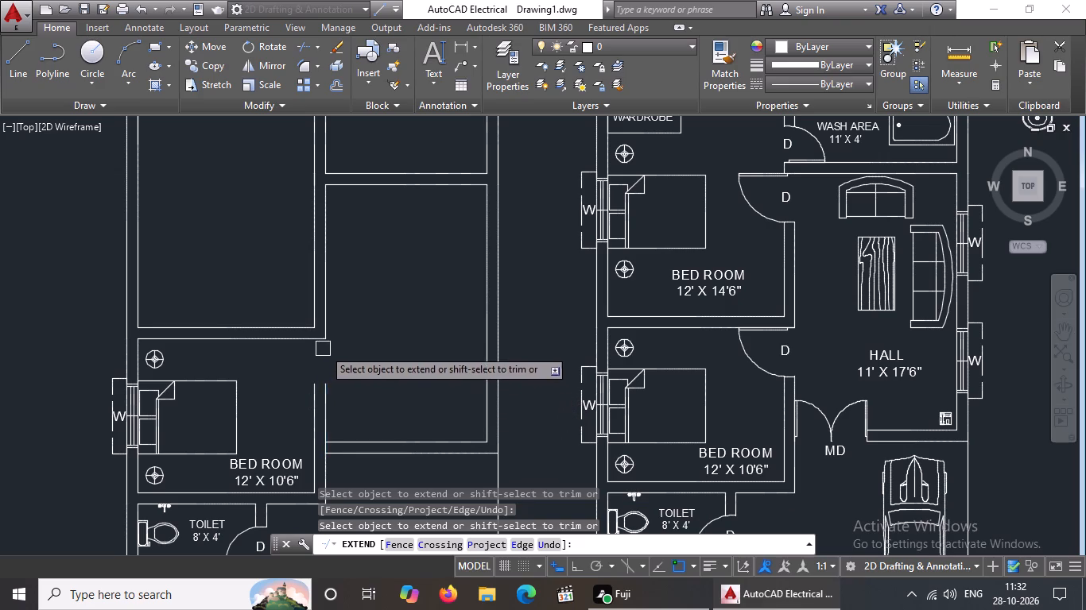
{"action": "left_click", "coordinate": [328, 389]}
{"action": "left_click", "coordinate": [312, 399]}
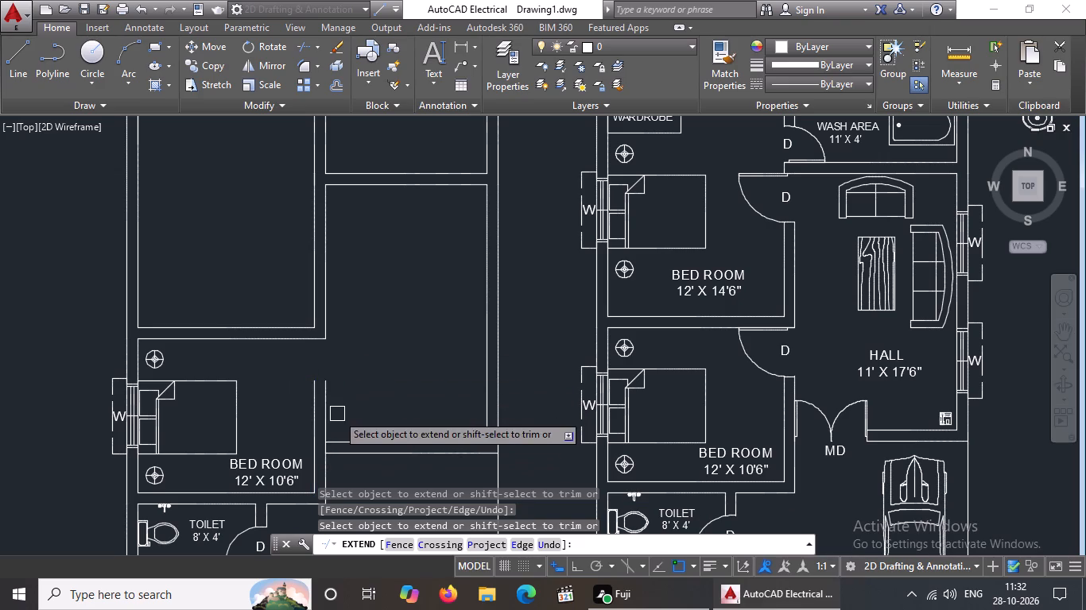
{"action": "left_click", "coordinate": [327, 419]}
{"action": "left_click", "coordinate": [315, 397]}
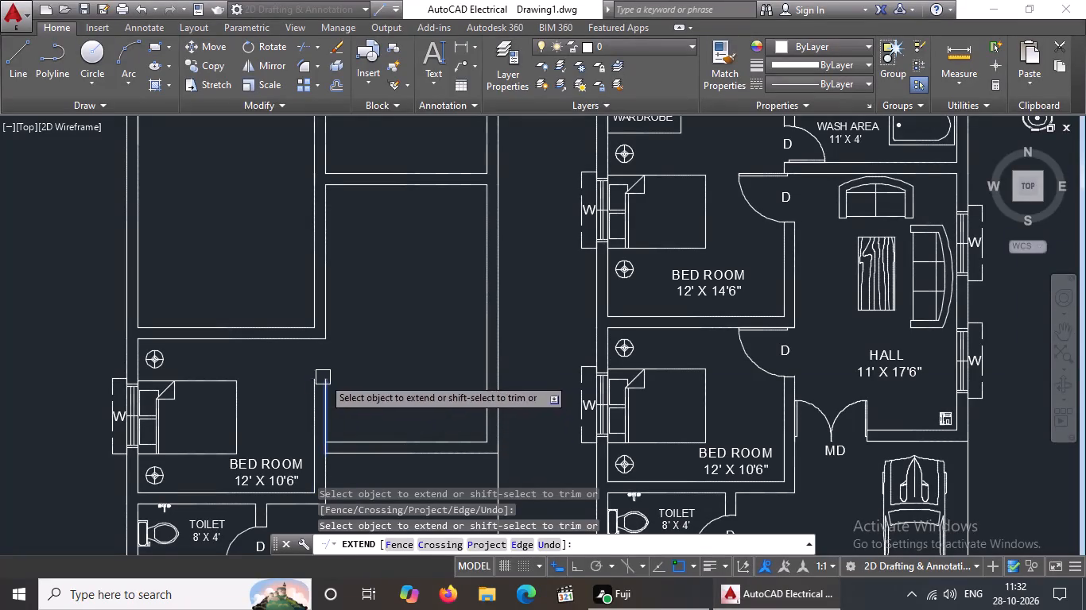
{"action": "scroll", "coordinate": [328, 380], "scroll_direction": "down", "scroll_amount": 3}
{"action": "scroll", "coordinate": [330, 393], "scroll_direction": "up", "scroll_amount": 4}
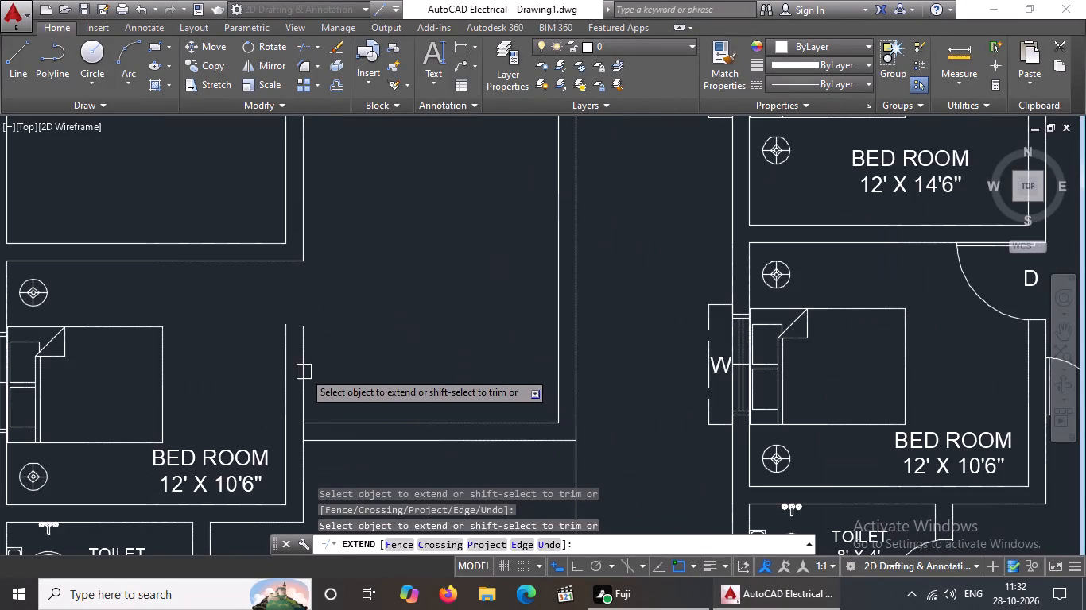
{"action": "left_click", "coordinate": [284, 346]}
{"action": "left_click", "coordinate": [303, 342]}
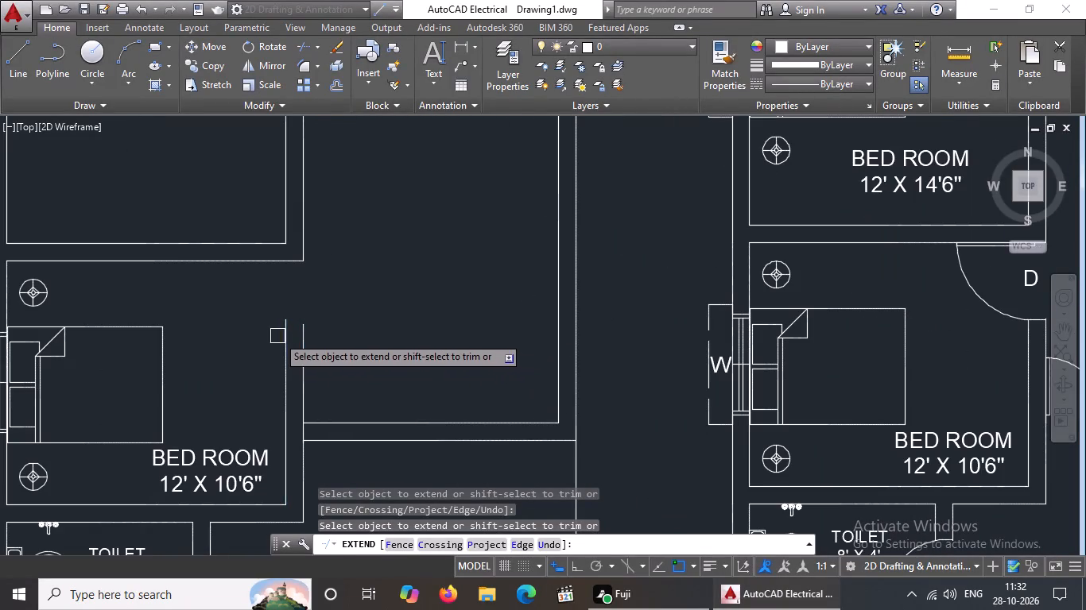
{"action": "left_click", "coordinate": [292, 334]}
{"action": "left_click_drag", "start_coordinate": [285, 418], "coordinate": [291, 411]}
{"action": "left_click", "coordinate": [310, 373]}
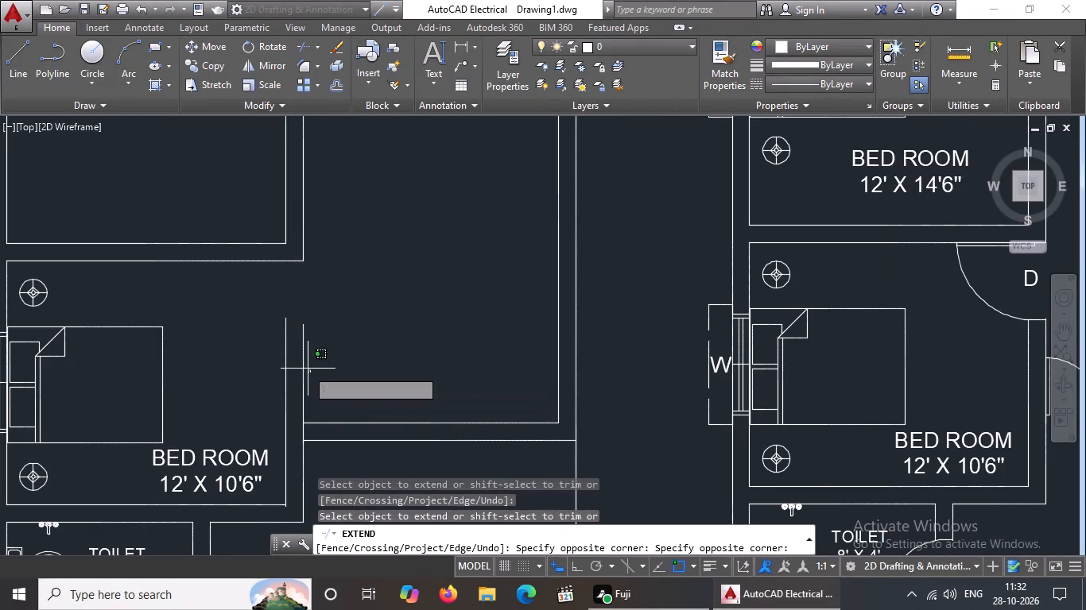
{"action": "scroll", "coordinate": [299, 352], "scroll_direction": "down", "scroll_amount": 4}
{"action": "scroll", "coordinate": [295, 354], "scroll_direction": "up", "scroll_amount": 3}
{"action": "left_click", "coordinate": [271, 346]}
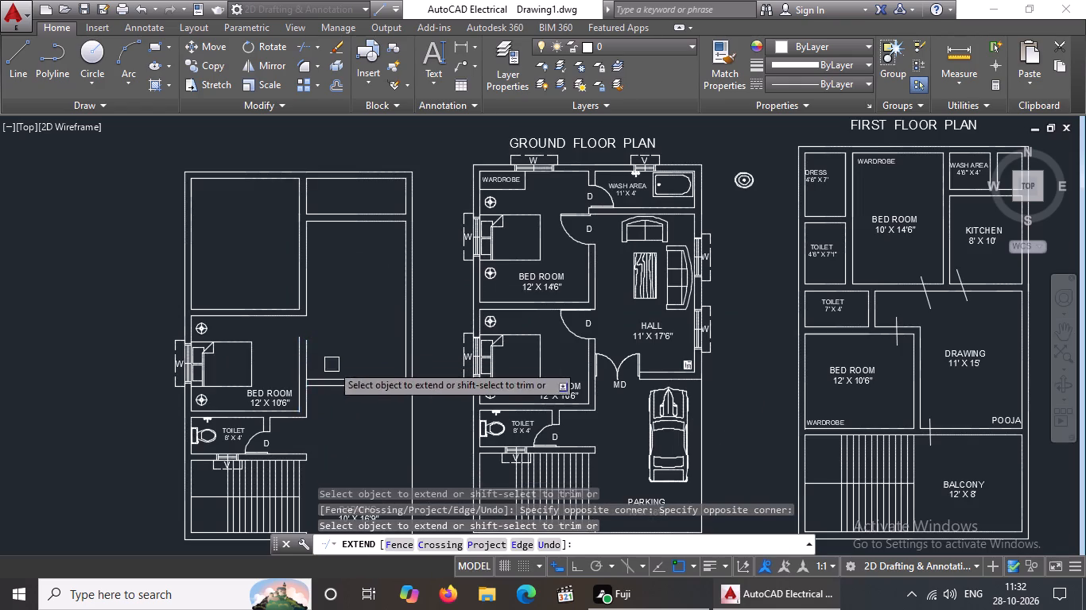
{"action": "scroll", "coordinate": [303, 427], "scroll_direction": "up", "scroll_amount": 4}
{"action": "key", "text": "Escape"}
Trim the stub of the inner partition line that overshoots the 12' X 10'6" bedroom's lower corner.
{"action": "key", "text": "t"}
{"action": "key", "text": "r"}
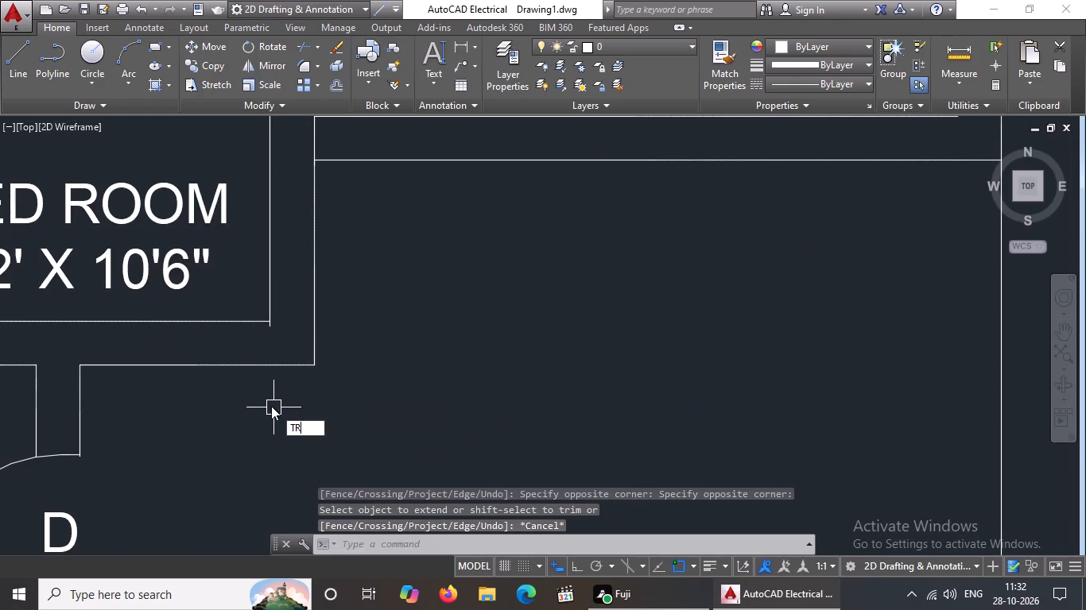
{"action": "key", "text": "space"}
{"action": "key", "text": "space"}
{"action": "left_click", "coordinate": [270, 332]}
{"action": "scroll", "coordinate": [277, 330], "scroll_direction": "down", "scroll_amount": 4}
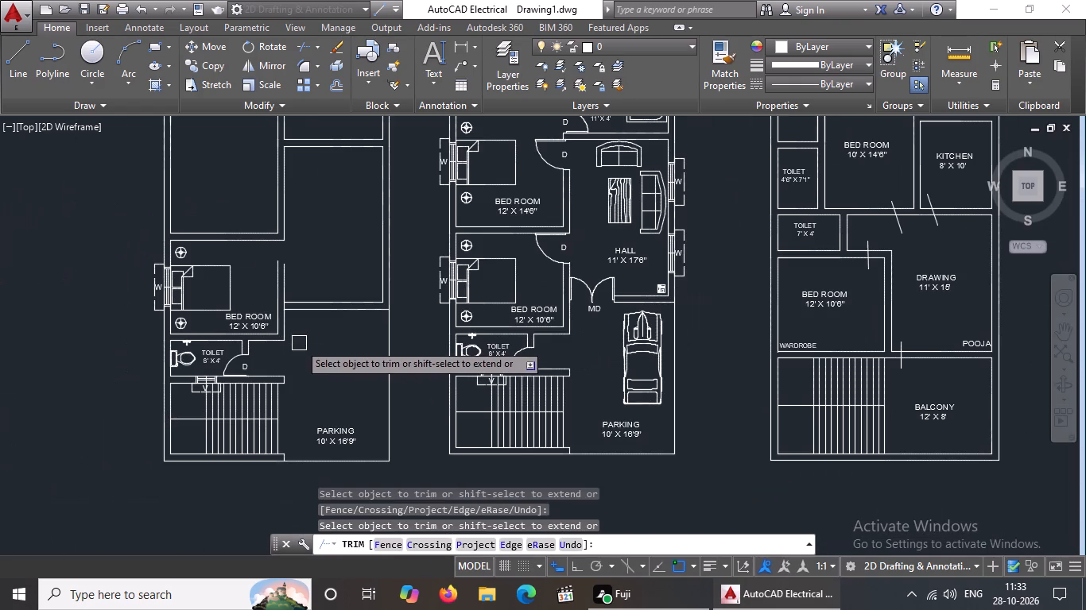
{"action": "key", "text": "Escape"}
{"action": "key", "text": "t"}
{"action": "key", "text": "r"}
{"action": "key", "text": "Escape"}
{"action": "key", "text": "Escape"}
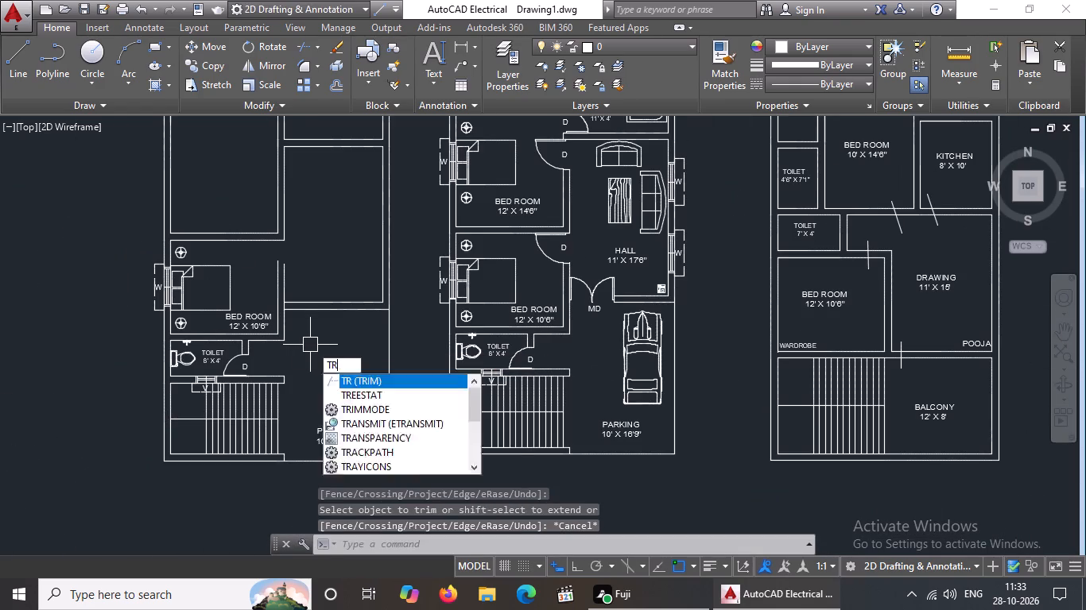
Extend both partition wall lines across the rest of the bedroom door's opening to meet the wall between the two bedrooms.
{"action": "type", "text": "EX"}
{"action": "key", "text": "Return"}
{"action": "key", "text": "Return"}
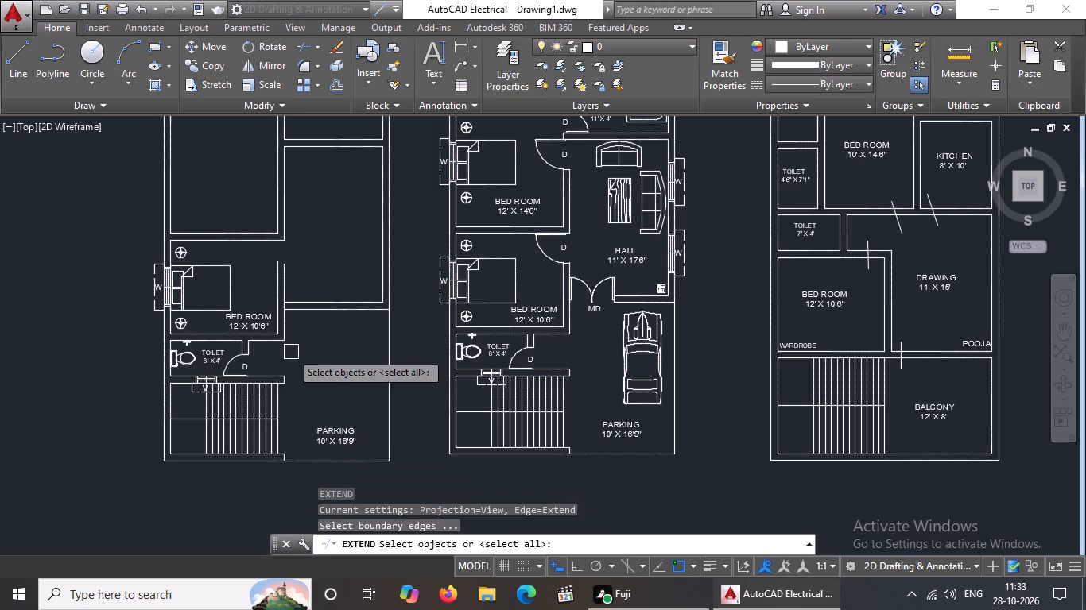
{"action": "left_click", "coordinate": [285, 276]}
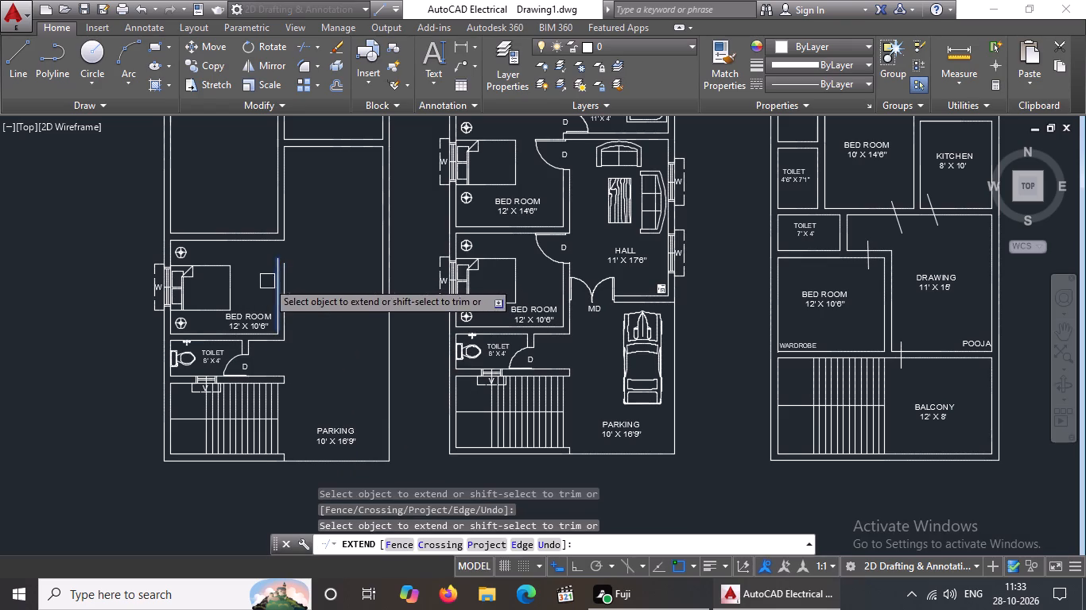
{"action": "left_click", "coordinate": [275, 273]}
{"action": "scroll", "coordinate": [281, 272], "scroll_direction": "up", "scroll_amount": 3}
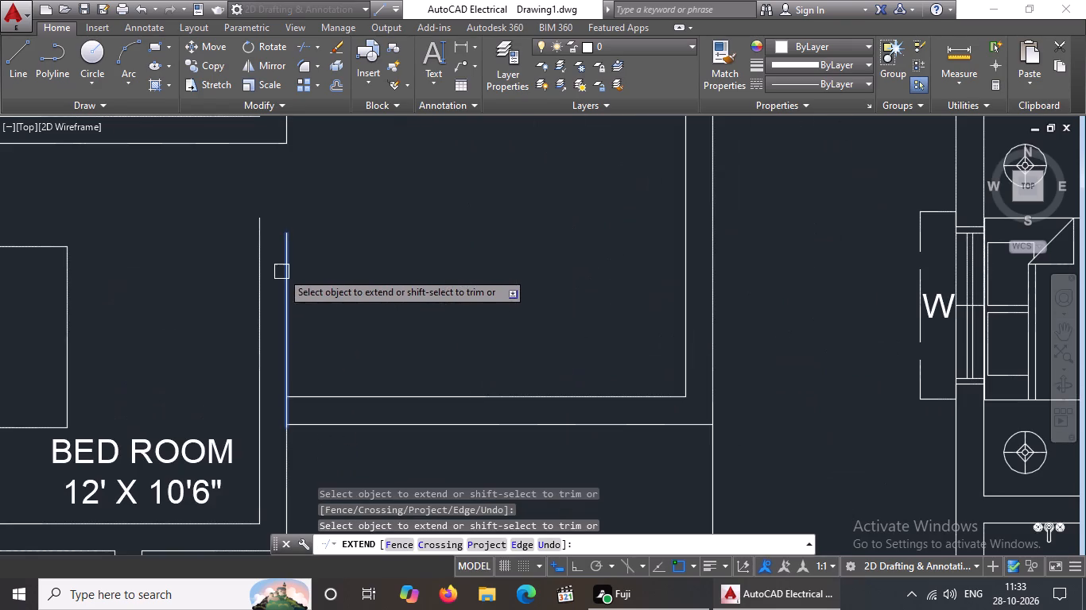
{"action": "left_click", "coordinate": [285, 257]}
{"action": "left_click", "coordinate": [258, 233]}
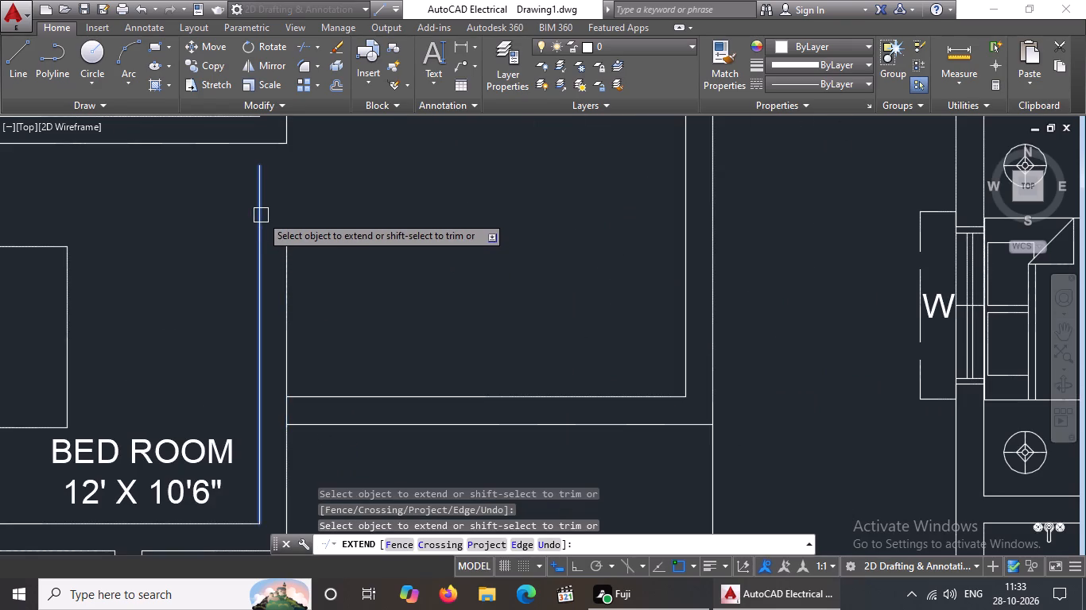
{"action": "left_click", "coordinate": [262, 214]}
{"action": "left_click", "coordinate": [254, 183]}
{"action": "left_click", "coordinate": [287, 260]}
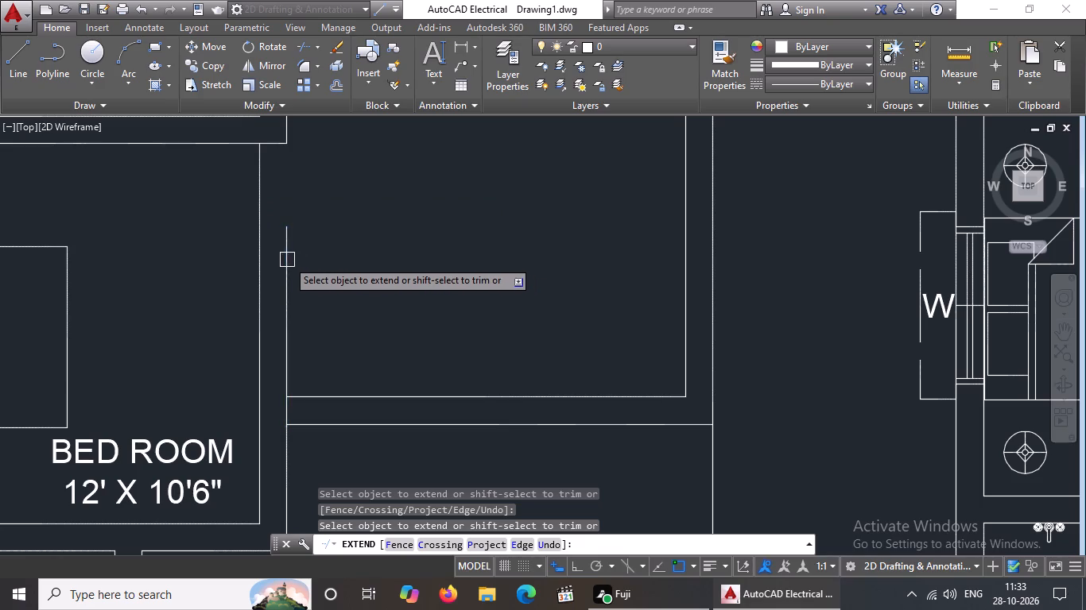
{"action": "left_click", "coordinate": [285, 237]}
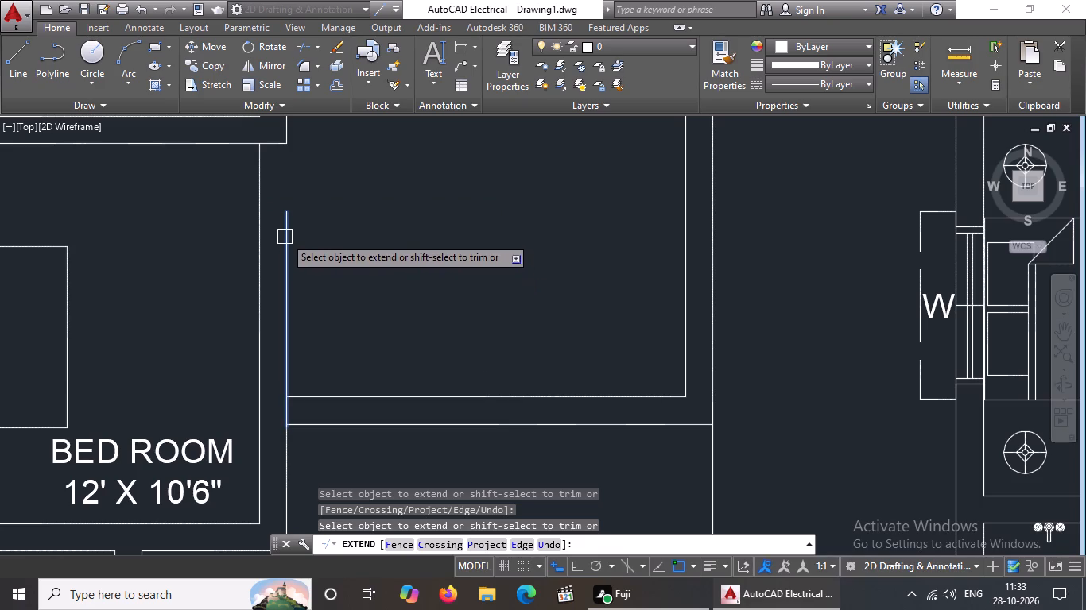
{"action": "left_click", "coordinate": [288, 245]}
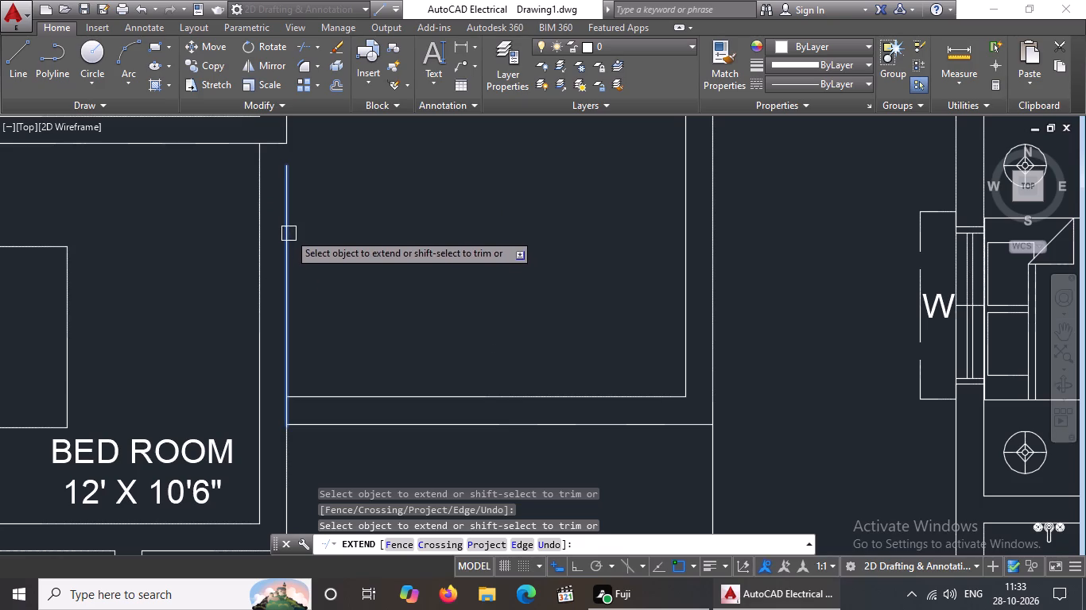
{"action": "left_click", "coordinate": [291, 222]}
{"action": "left_click", "coordinate": [290, 176]}
{"action": "scroll", "coordinate": [337, 220], "scroll_direction": "down", "scroll_amount": 4}
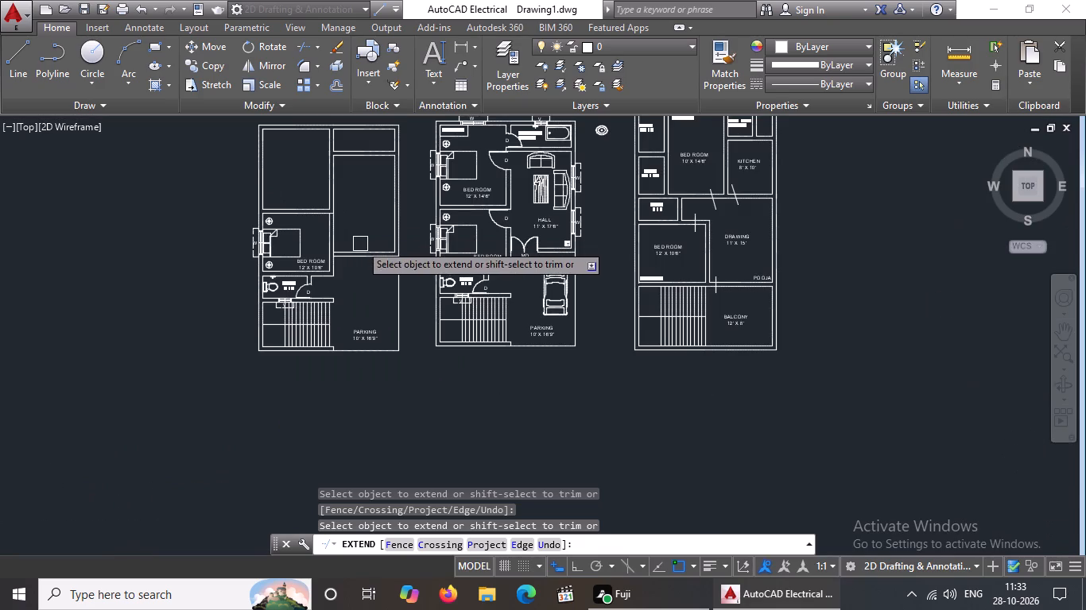
{"action": "key", "text": "Escape"}
Trim the line pieces crossing the partition wall at the bedroom's upper corner and the end of the hall's lower wall.
{"action": "type", "text": "TR"}
{"action": "key", "text": "Return"}
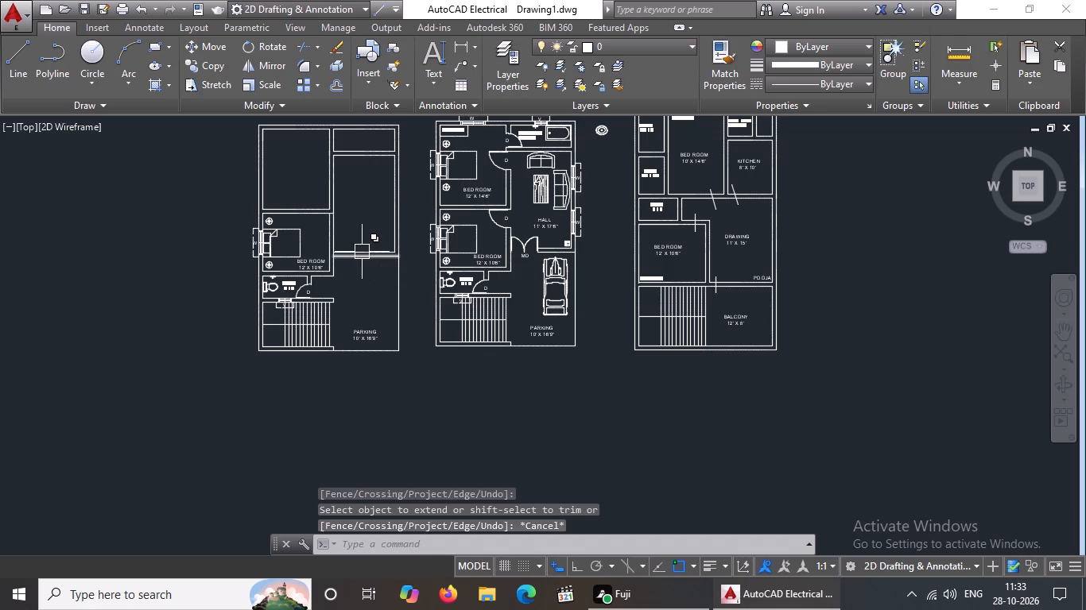
{"action": "key", "text": "Return"}
{"action": "scroll", "coordinate": [300, 204], "scroll_direction": "up", "scroll_amount": 3}
{"action": "scroll", "coordinate": [401, 241], "scroll_direction": "up", "scroll_amount": 2}
{"action": "left_click", "coordinate": [436, 252]}
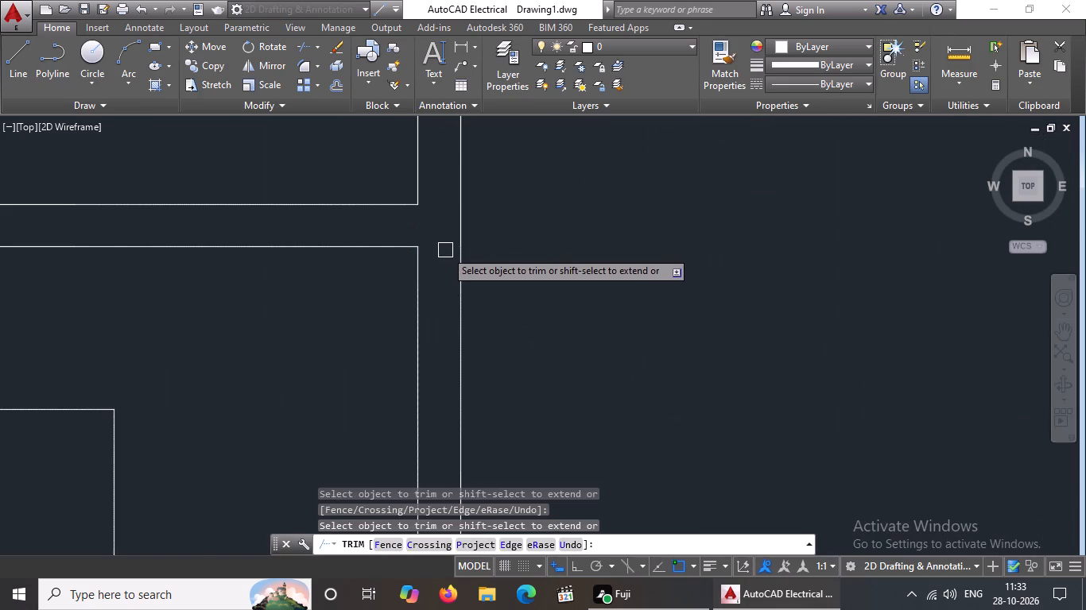
{"action": "scroll", "coordinate": [448, 249], "scroll_direction": "down", "scroll_amount": 4}
{"action": "scroll", "coordinate": [456, 338], "scroll_direction": "up", "scroll_amount": 2}
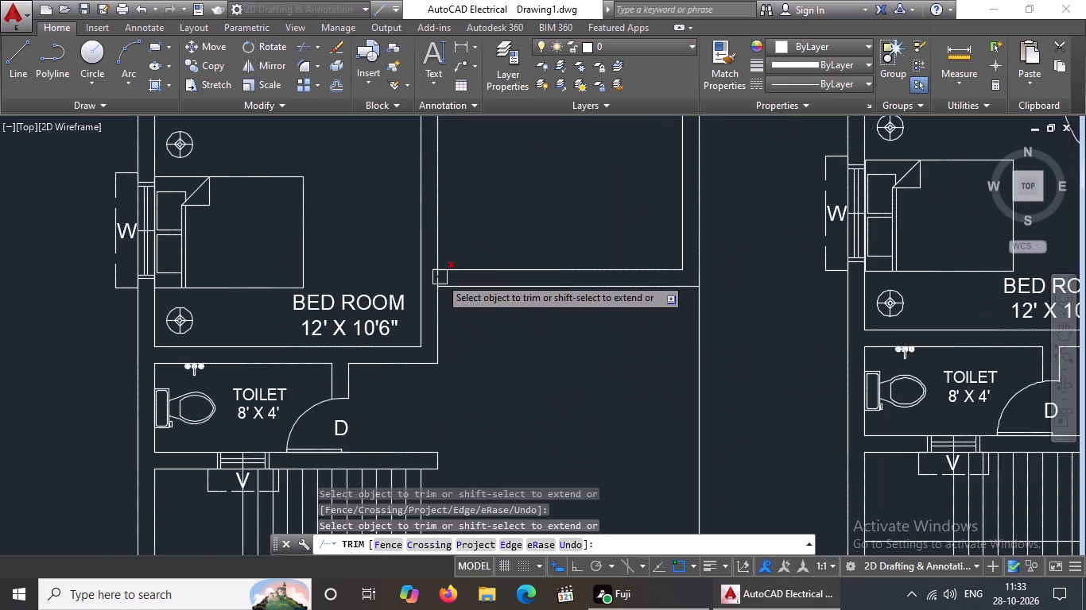
{"action": "scroll", "coordinate": [440, 277], "scroll_direction": "up", "scroll_amount": 3}
{"action": "left_click", "coordinate": [422, 294]}
{"action": "scroll", "coordinate": [422, 290], "scroll_direction": "down", "scroll_amount": 4}
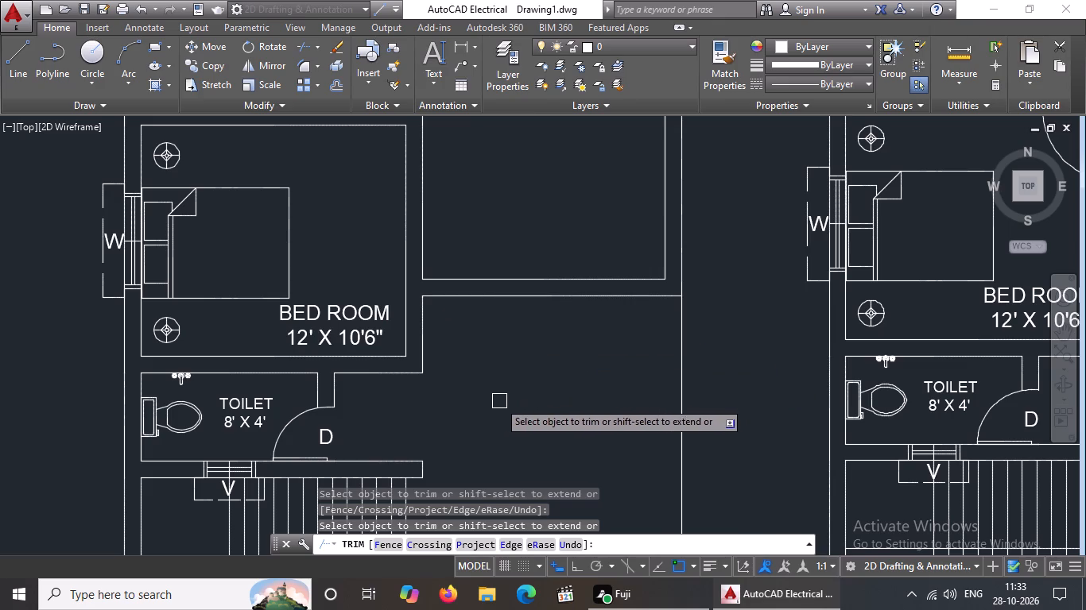
{"action": "key", "text": "Escape"}
Delete the BED ROOM 12' X 10'6" label from the copied plan.
{"action": "left_click", "coordinate": [353, 326]}
{"action": "key", "text": "Return"}
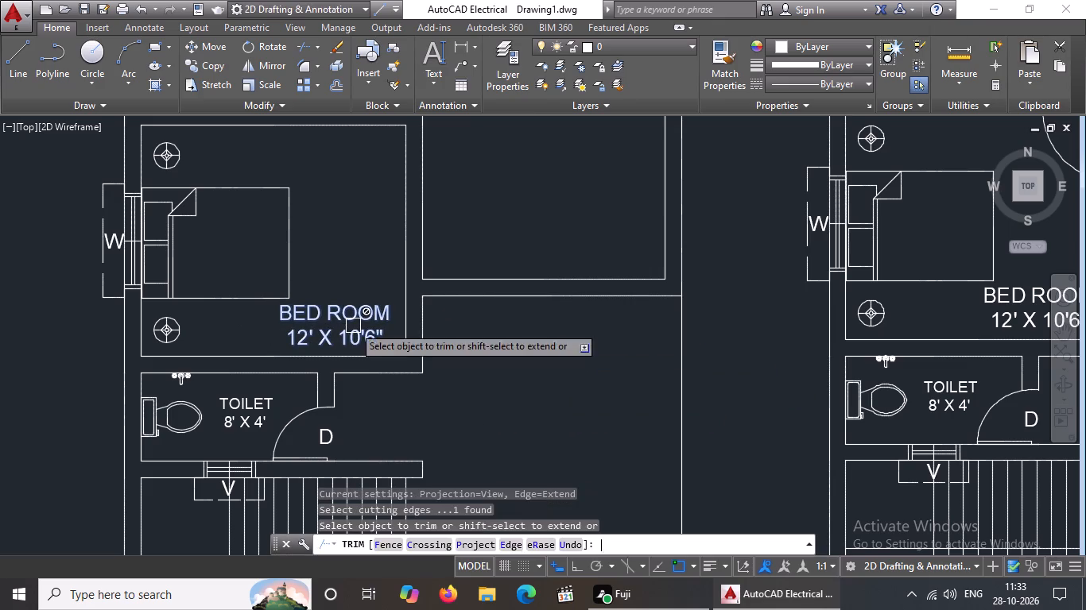
{"action": "key", "text": "Escape"}
{"action": "left_click", "coordinate": [347, 338]}
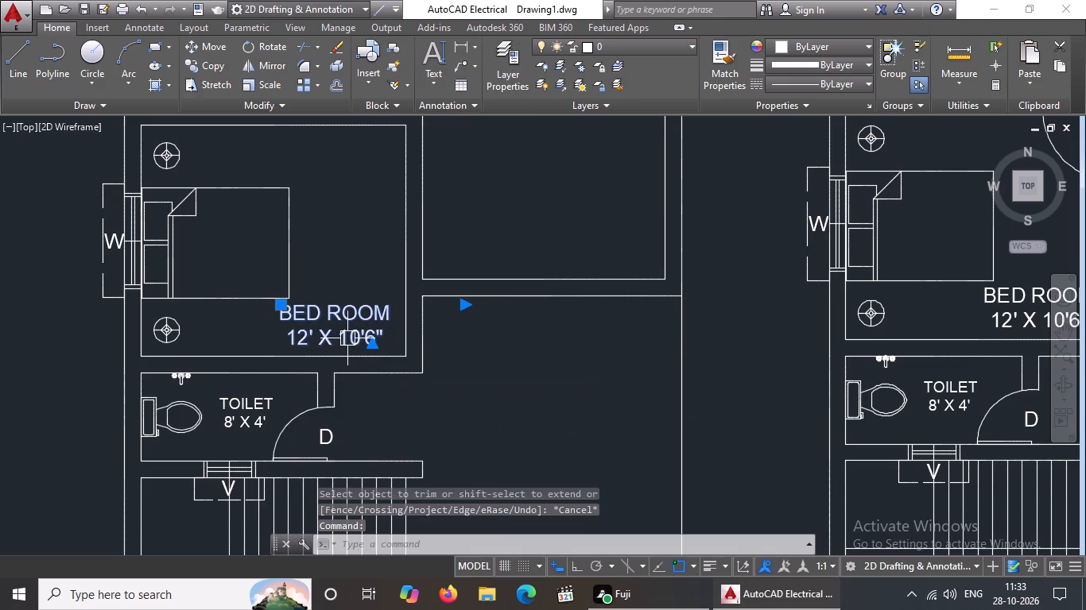
{"action": "key", "text": "Delete"}
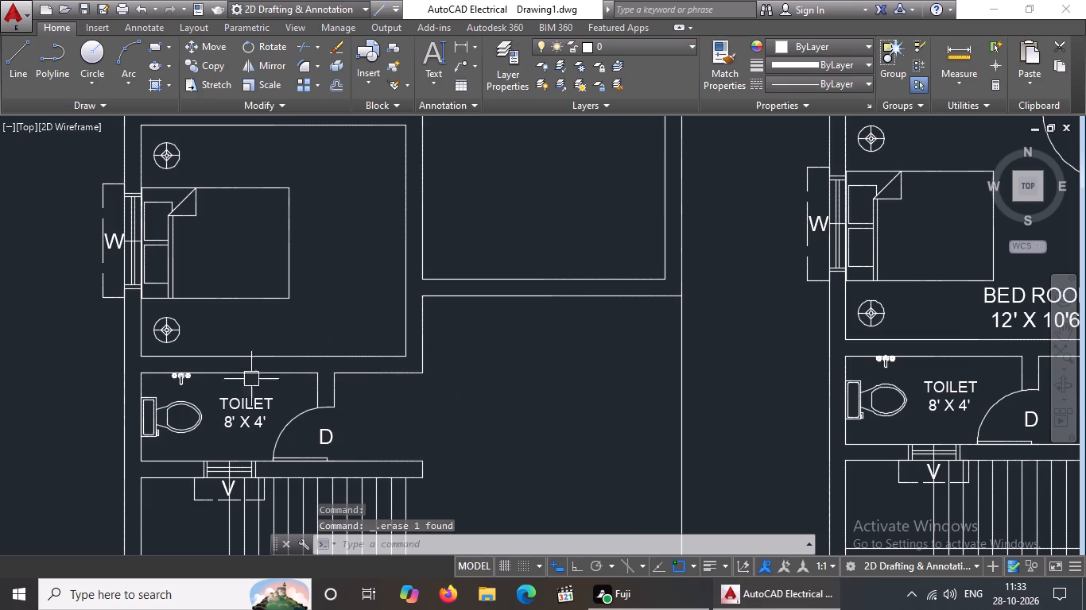
Delete the upper bedside lamp symbol and the bed from the copied plan's lower bedroom.
{"action": "scroll", "coordinate": [264, 377], "scroll_direction": "down", "scroll_amount": 2}
{"action": "left_click", "coordinate": [224, 294]}
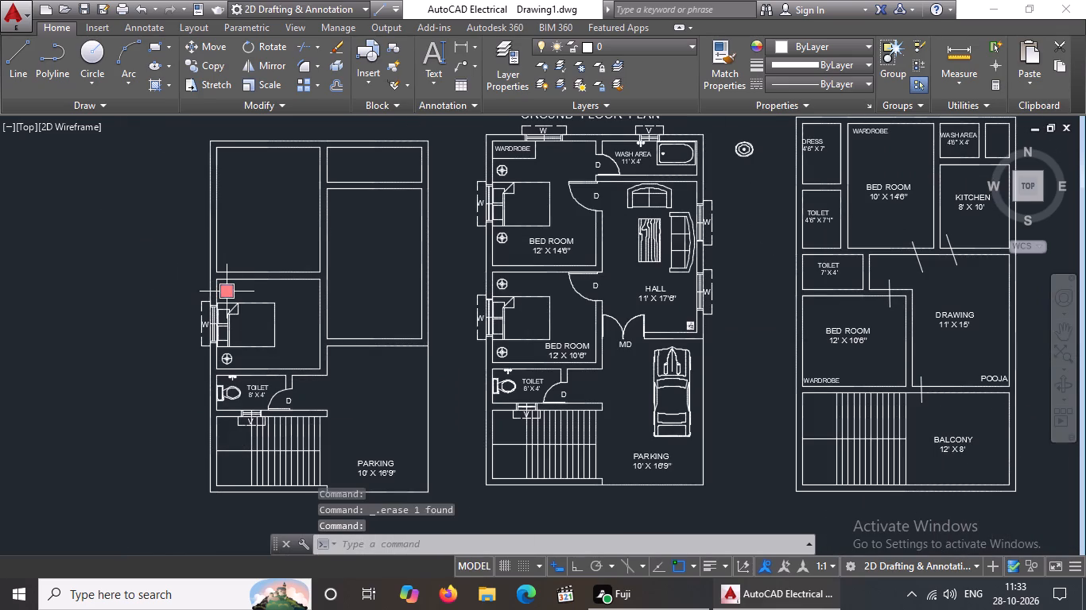
{"action": "key", "text": "Delete"}
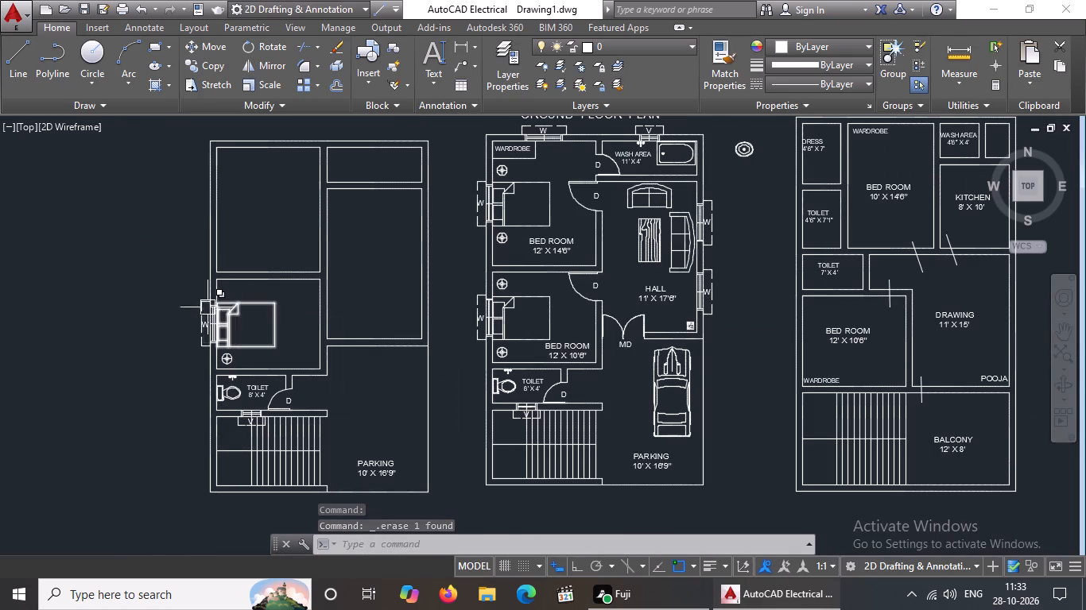
{"action": "scroll", "coordinate": [257, 322], "scroll_direction": "up", "scroll_amount": 3}
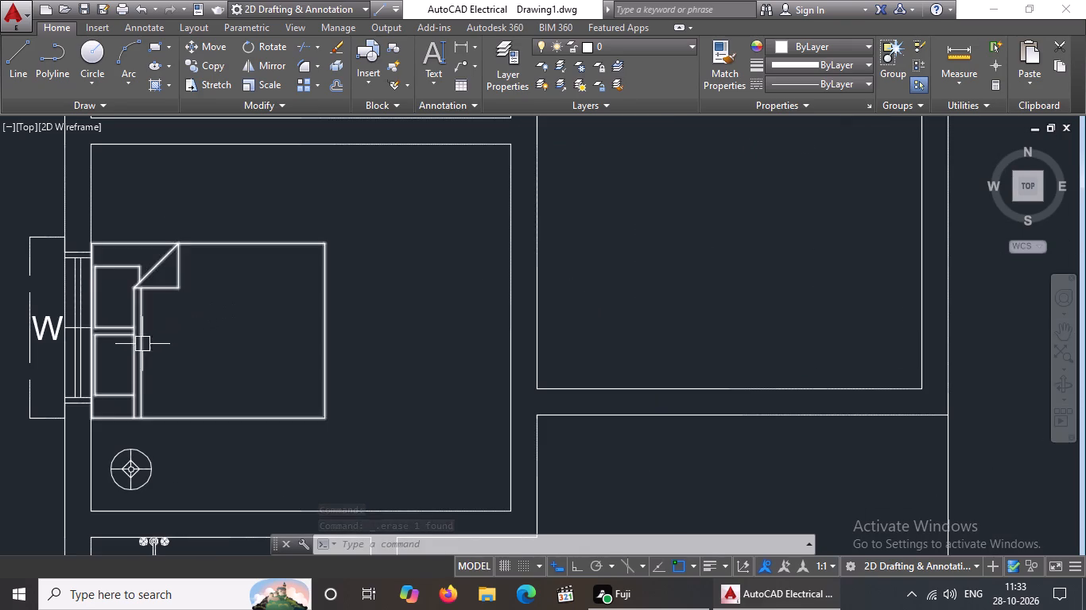
{"action": "left_click", "coordinate": [136, 349]}
{"action": "key", "text": "Delete"}
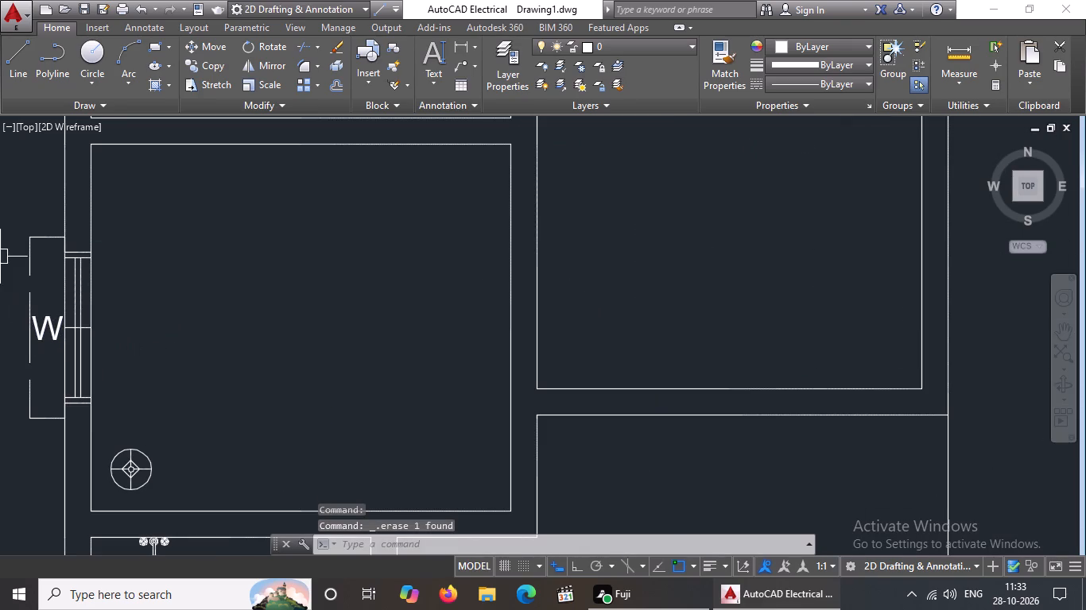
Delete the lower bedroom's window with its W label and the remaining bedside lamp symbol in the copied plan.
{"action": "left_click", "coordinate": [0, 225]}
{"action": "left_click", "coordinate": [111, 423]}
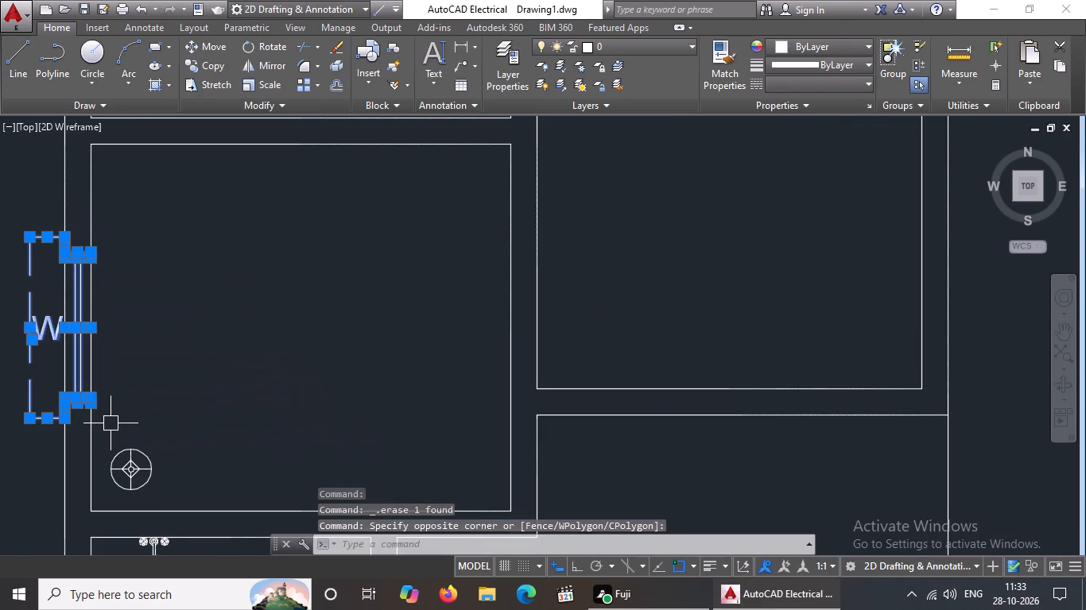
{"action": "key", "text": "Delete"}
{"action": "left_click", "coordinate": [128, 467]}
{"action": "key", "text": "Delete"}
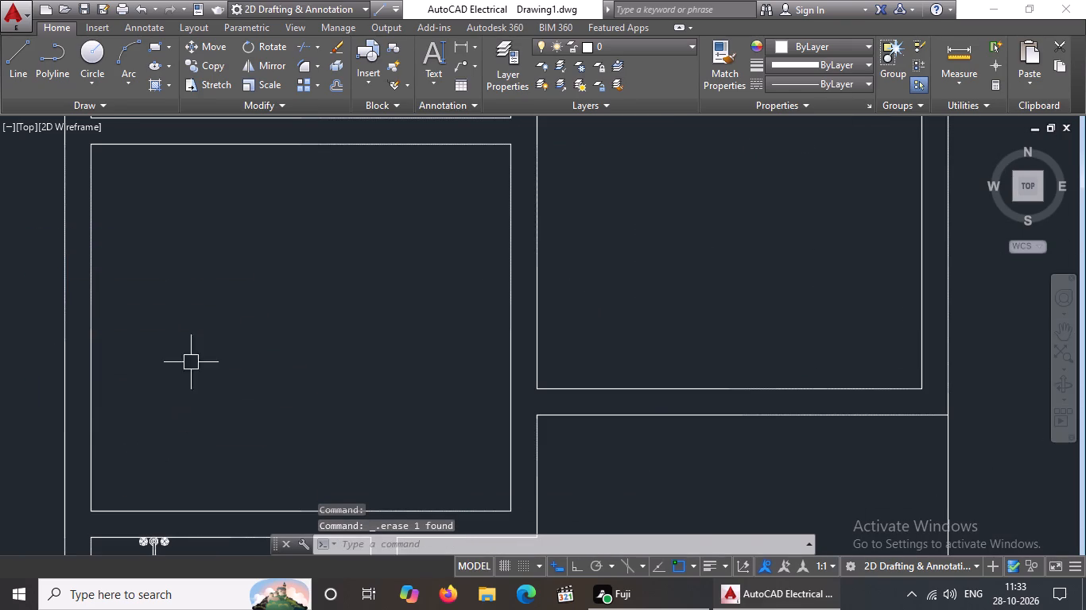
Delete the WC, the tap fixture and the TOILET 8' X 4' label from the copied plan's toilet.
{"action": "scroll", "coordinate": [191, 362], "scroll_direction": "down", "scroll_amount": 4}
{"action": "scroll", "coordinate": [194, 396], "scroll_direction": "up", "scroll_amount": 4}
{"action": "left_click", "coordinate": [133, 437]}
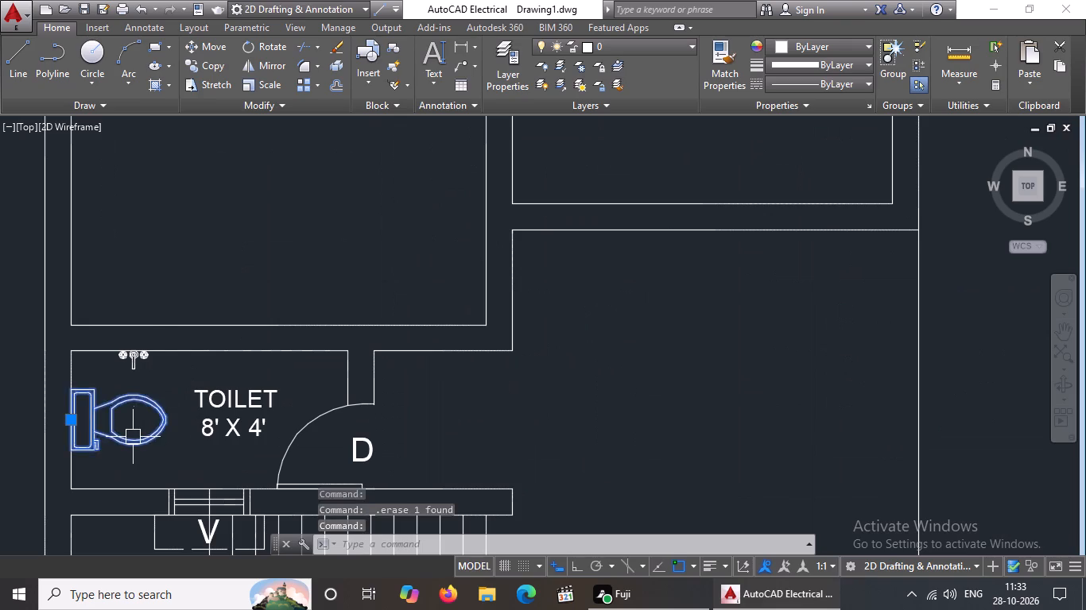
{"action": "key", "text": "Delete"}
{"action": "left_click", "coordinate": [138, 364]}
{"action": "key", "text": "Delete"}
{"action": "left_click", "coordinate": [214, 413]}
{"action": "key", "text": "Delete"}
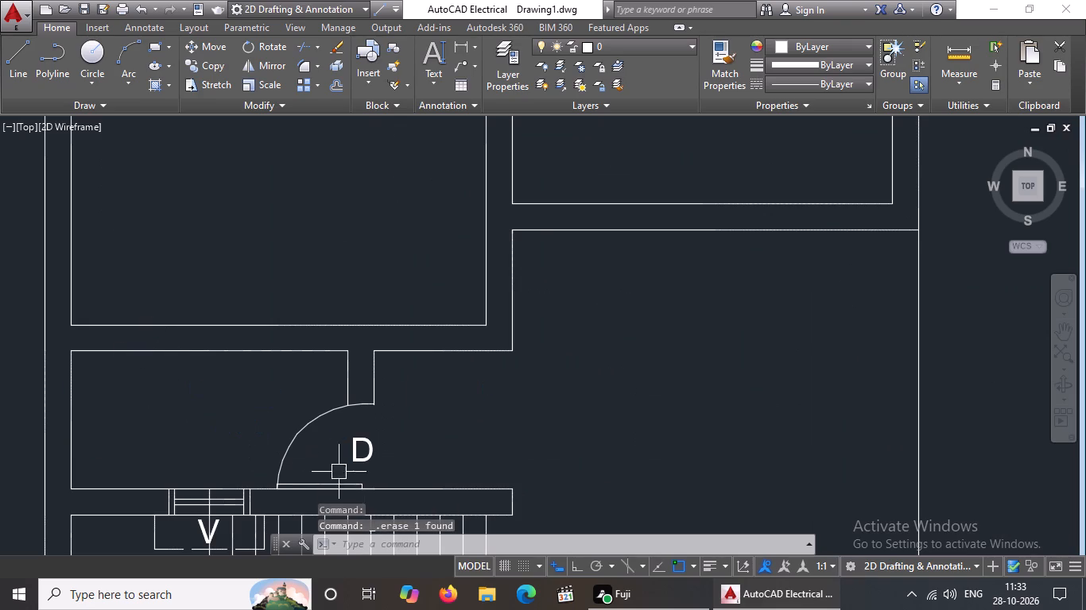
Delete the toilet's door and its D label from the copied plan.
{"action": "left_click", "coordinate": [371, 455]}
{"action": "key", "text": "Delete"}
{"action": "left_click", "coordinate": [304, 434]}
{"action": "key", "text": "Delete"}
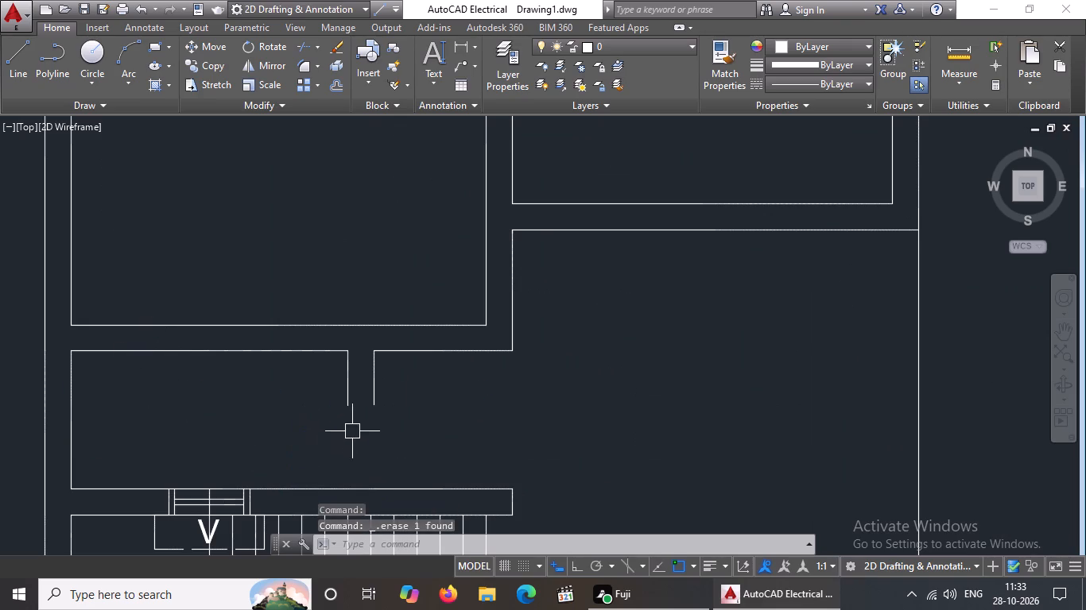
Delete the ventilator with its V label and dashed outline from the toilet's lower wall in the copied plan.
{"action": "scroll", "coordinate": [354, 427], "scroll_direction": "down", "scroll_amount": 3}
{"action": "scroll", "coordinate": [317, 472], "scroll_direction": "up", "scroll_amount": 3}
{"action": "left_click", "coordinate": [102, 353]}
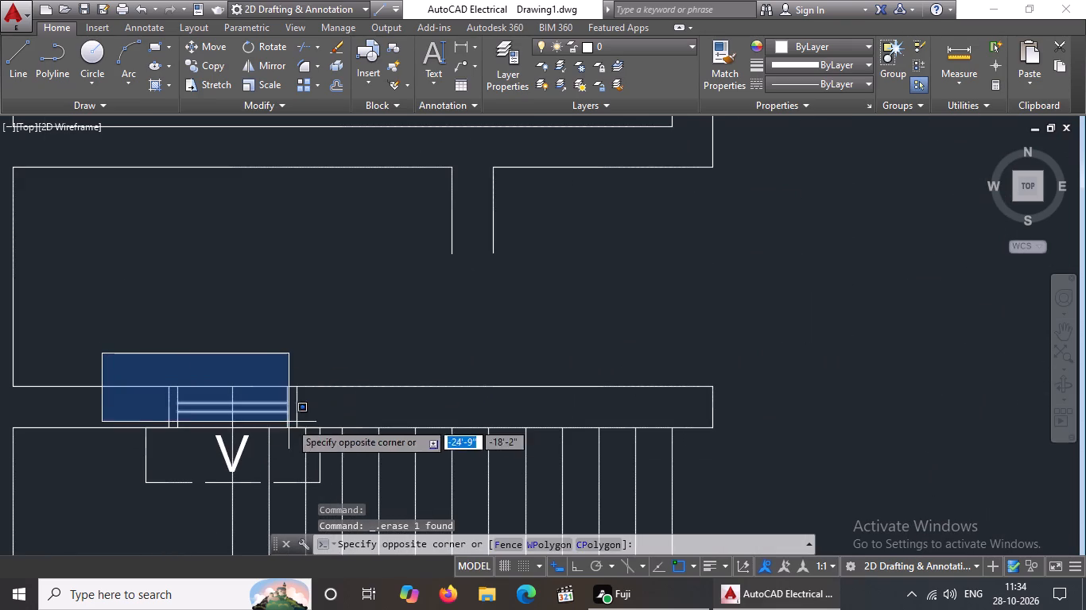
{"action": "left_click", "coordinate": [329, 442]}
{"action": "key", "text": "Delete"}
{"action": "left_click", "coordinate": [103, 404]}
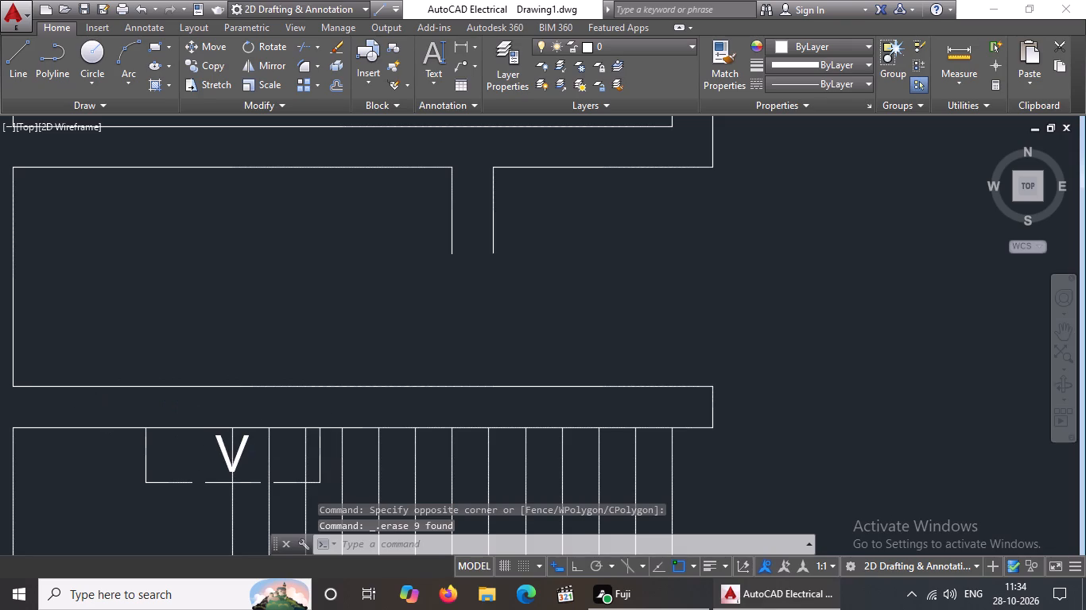
{"action": "left_click", "coordinate": [335, 502]}
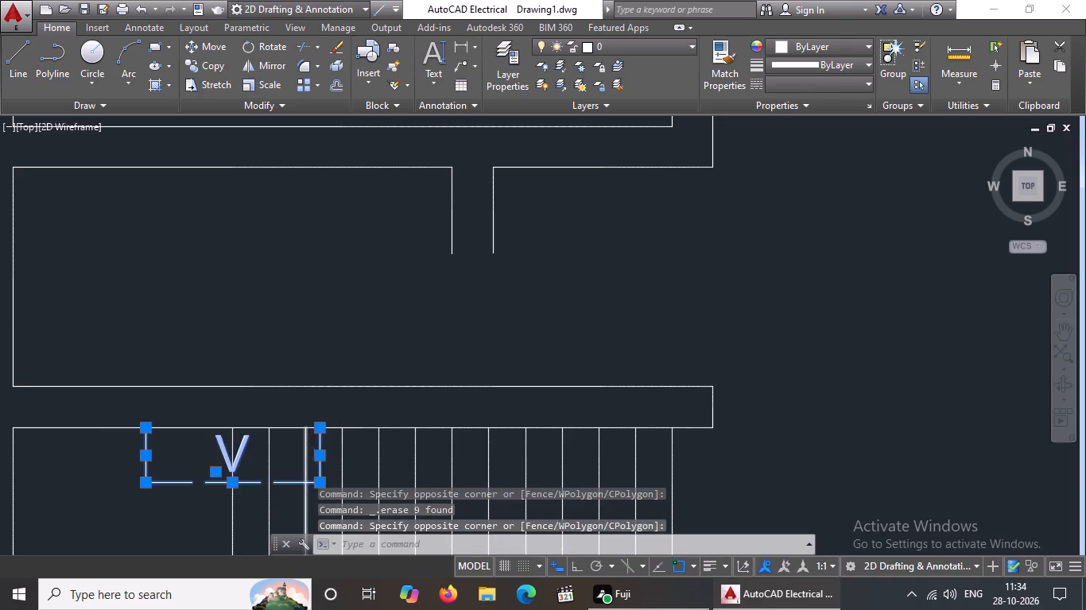
{"action": "key", "text": "Delete"}
Delete the PARKING 10' X 16'9" label from the copied plan.
{"action": "scroll", "coordinate": [281, 337], "scroll_direction": "down", "scroll_amount": 4}
{"action": "left_click", "coordinate": [406, 413]}
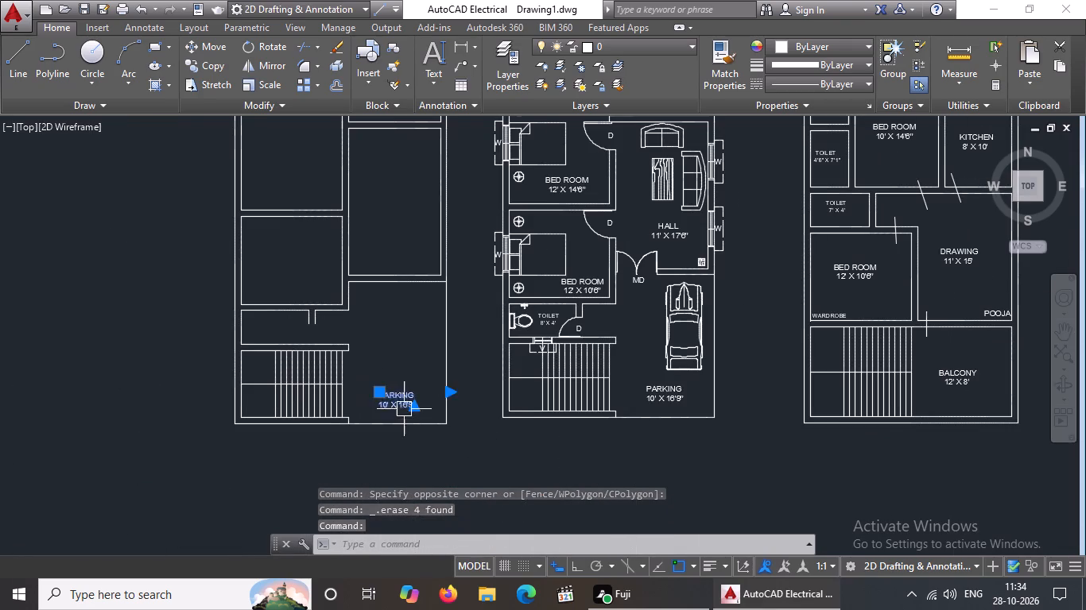
{"action": "key", "text": "Delete"}
{"action": "key", "text": "Escape"}
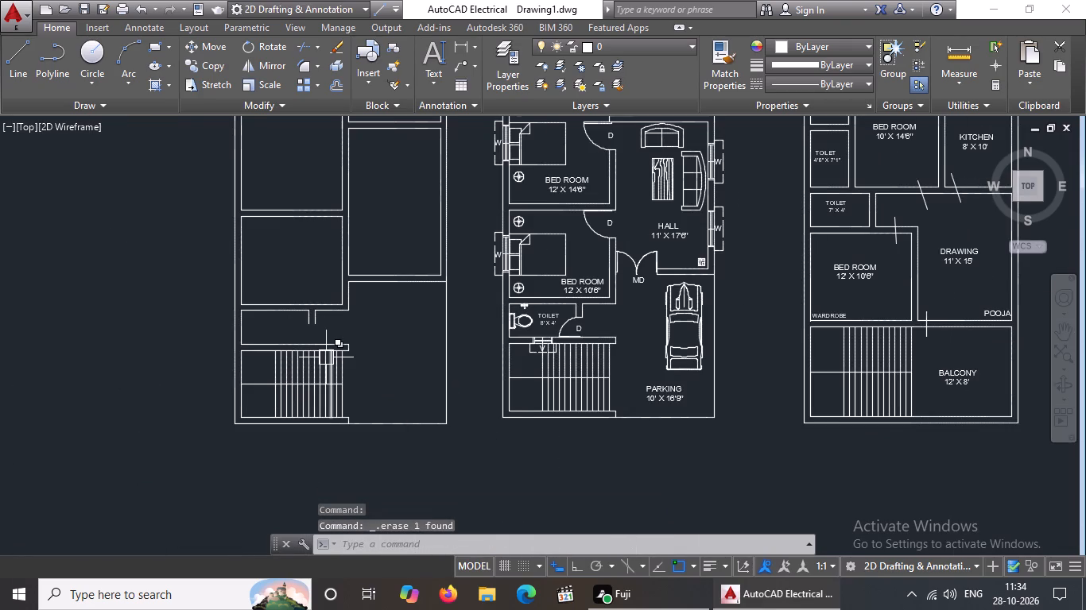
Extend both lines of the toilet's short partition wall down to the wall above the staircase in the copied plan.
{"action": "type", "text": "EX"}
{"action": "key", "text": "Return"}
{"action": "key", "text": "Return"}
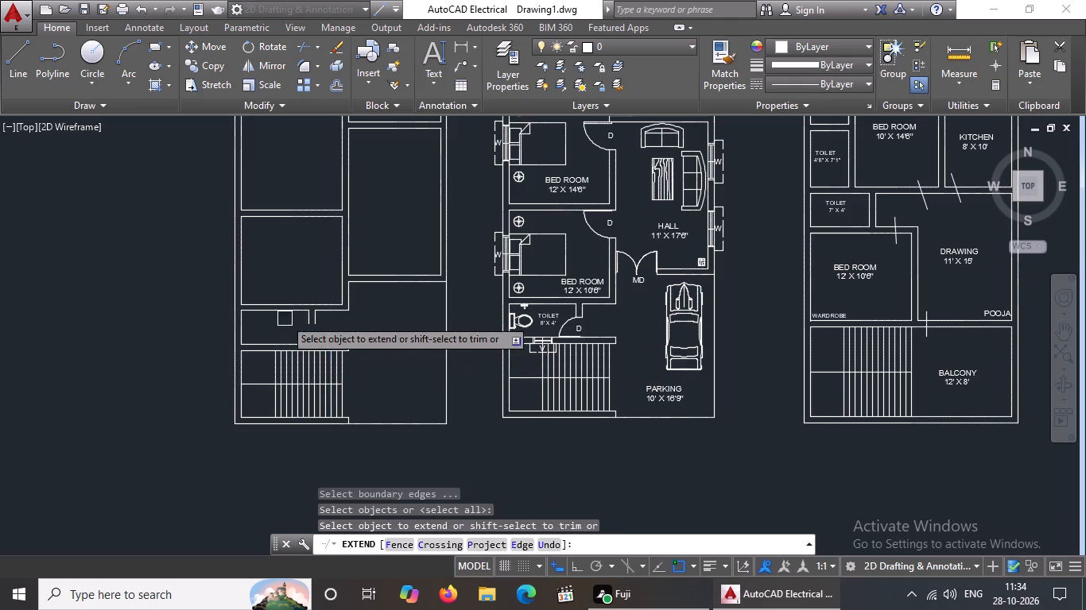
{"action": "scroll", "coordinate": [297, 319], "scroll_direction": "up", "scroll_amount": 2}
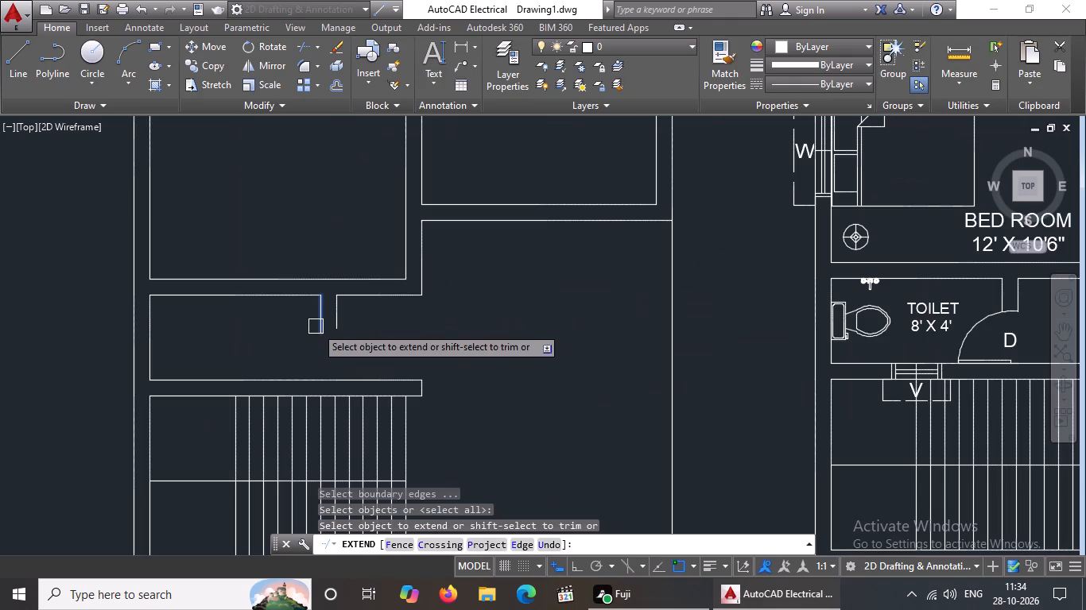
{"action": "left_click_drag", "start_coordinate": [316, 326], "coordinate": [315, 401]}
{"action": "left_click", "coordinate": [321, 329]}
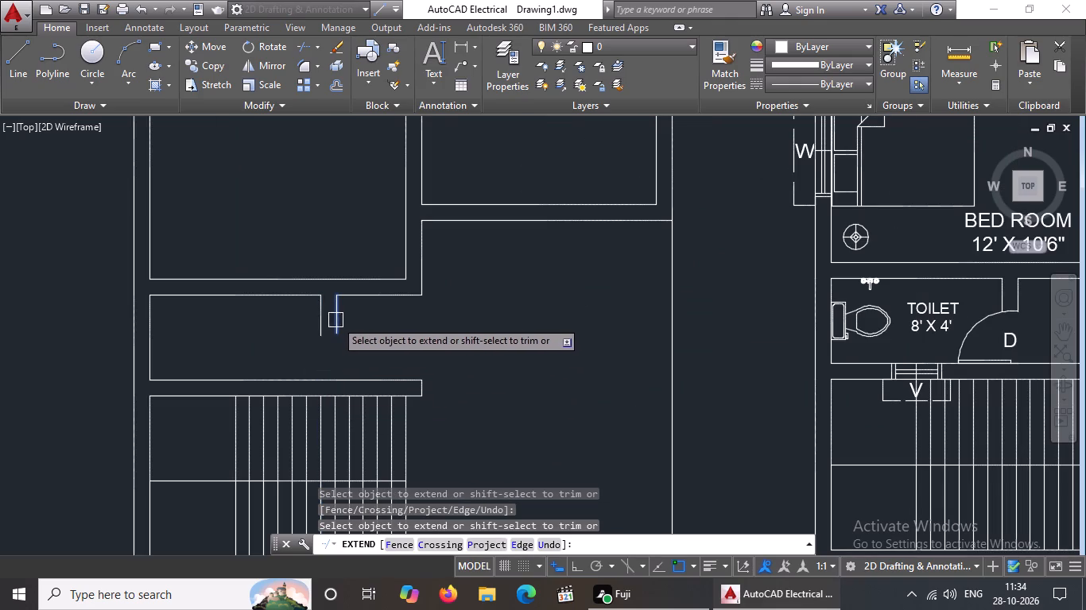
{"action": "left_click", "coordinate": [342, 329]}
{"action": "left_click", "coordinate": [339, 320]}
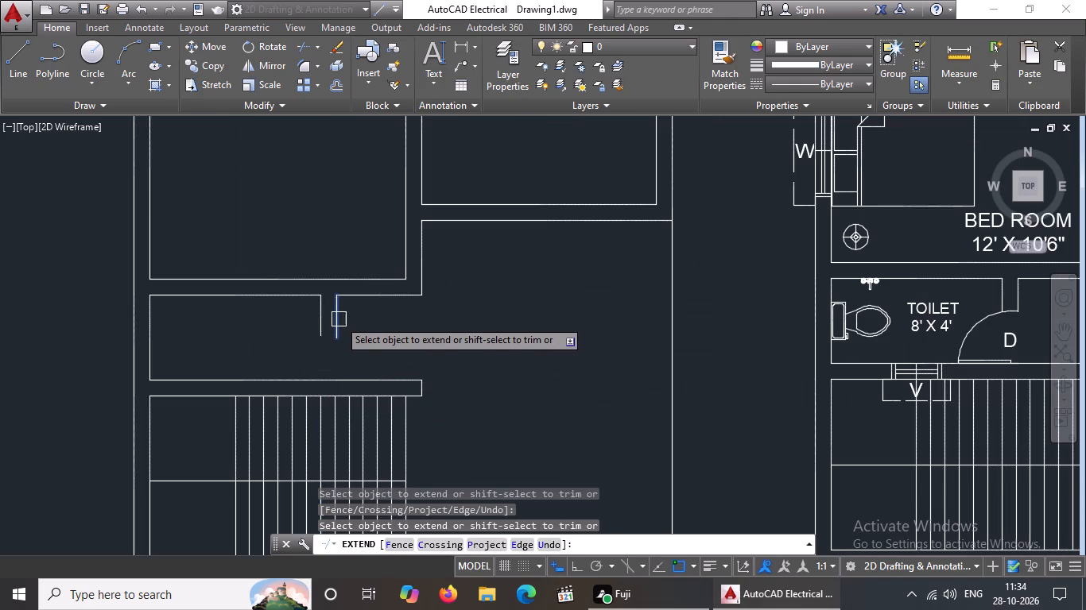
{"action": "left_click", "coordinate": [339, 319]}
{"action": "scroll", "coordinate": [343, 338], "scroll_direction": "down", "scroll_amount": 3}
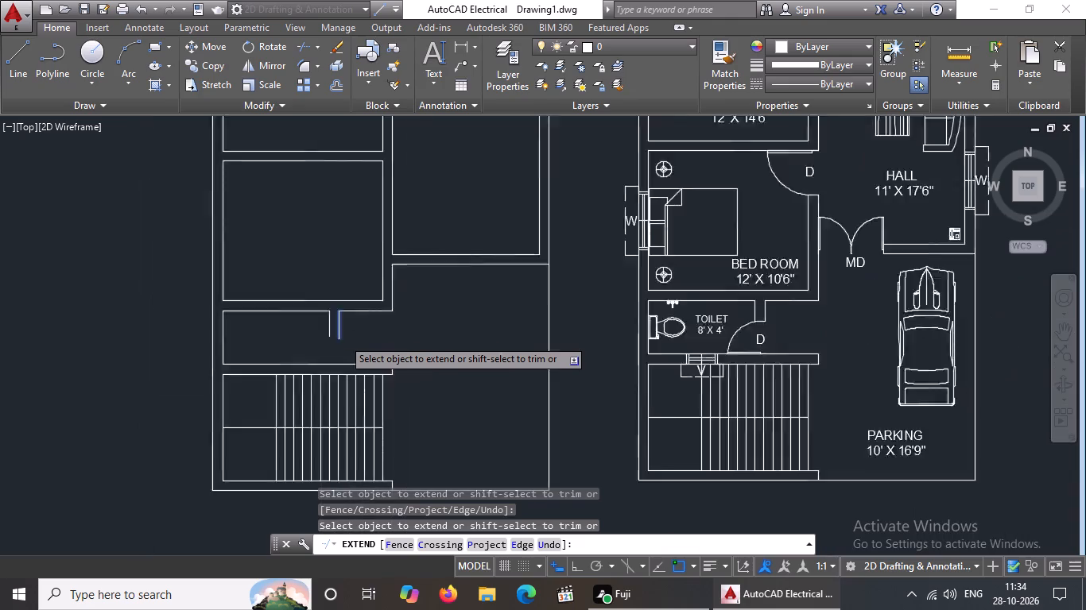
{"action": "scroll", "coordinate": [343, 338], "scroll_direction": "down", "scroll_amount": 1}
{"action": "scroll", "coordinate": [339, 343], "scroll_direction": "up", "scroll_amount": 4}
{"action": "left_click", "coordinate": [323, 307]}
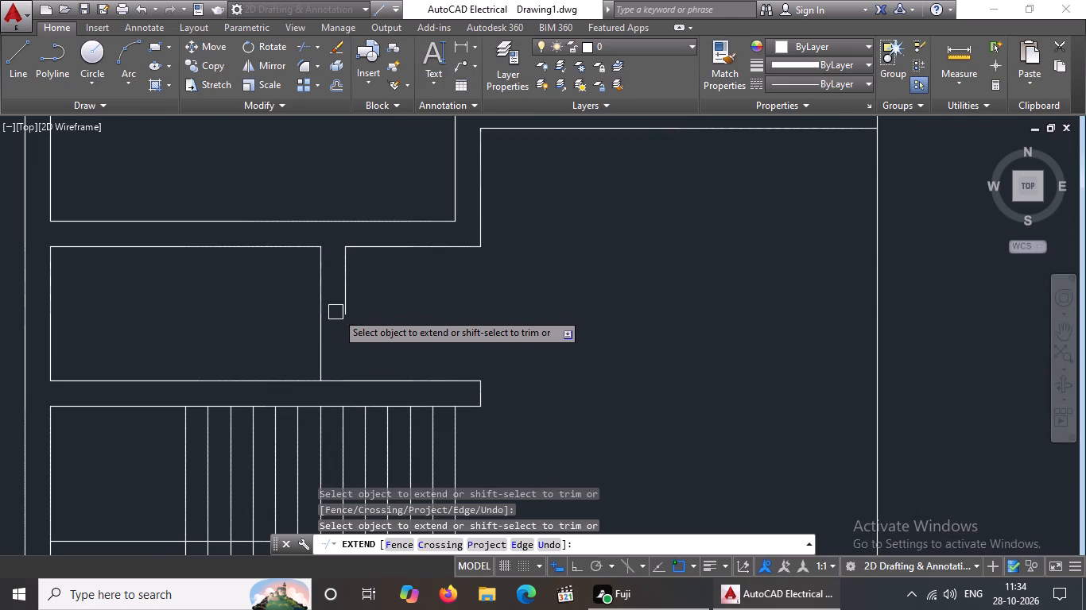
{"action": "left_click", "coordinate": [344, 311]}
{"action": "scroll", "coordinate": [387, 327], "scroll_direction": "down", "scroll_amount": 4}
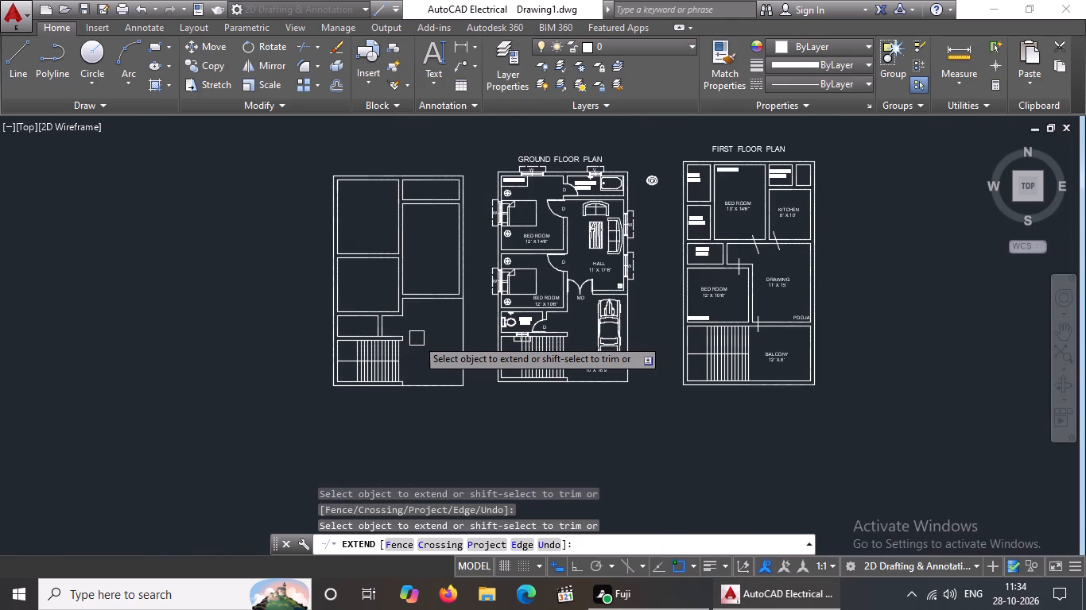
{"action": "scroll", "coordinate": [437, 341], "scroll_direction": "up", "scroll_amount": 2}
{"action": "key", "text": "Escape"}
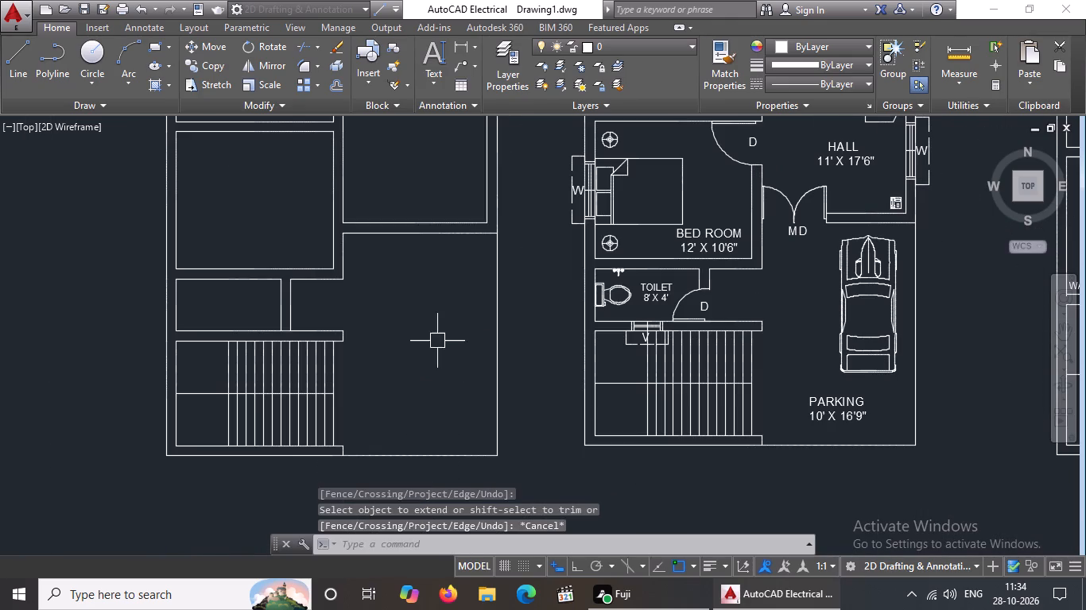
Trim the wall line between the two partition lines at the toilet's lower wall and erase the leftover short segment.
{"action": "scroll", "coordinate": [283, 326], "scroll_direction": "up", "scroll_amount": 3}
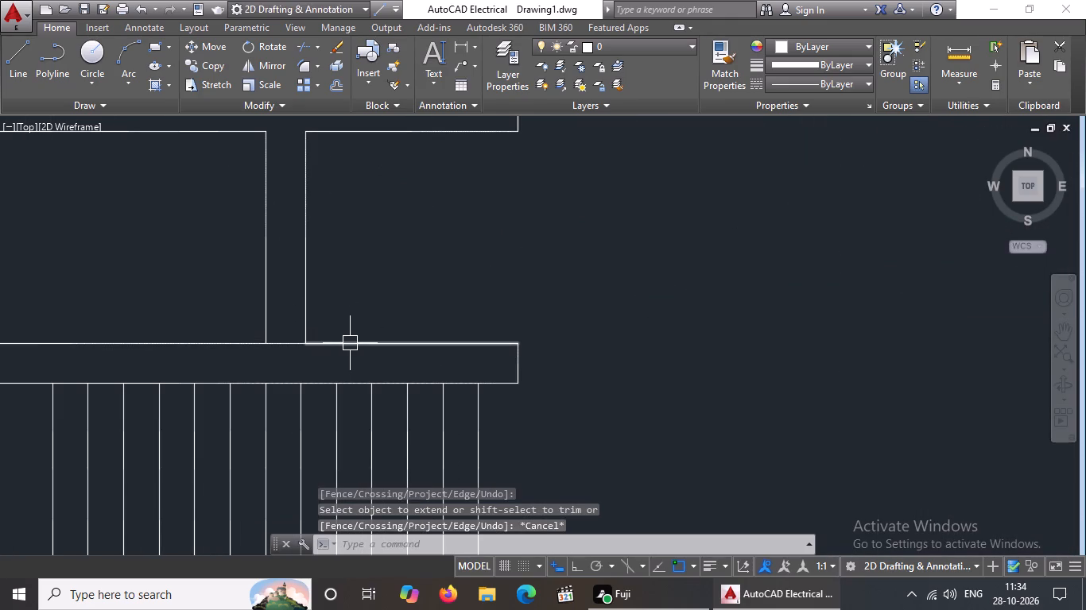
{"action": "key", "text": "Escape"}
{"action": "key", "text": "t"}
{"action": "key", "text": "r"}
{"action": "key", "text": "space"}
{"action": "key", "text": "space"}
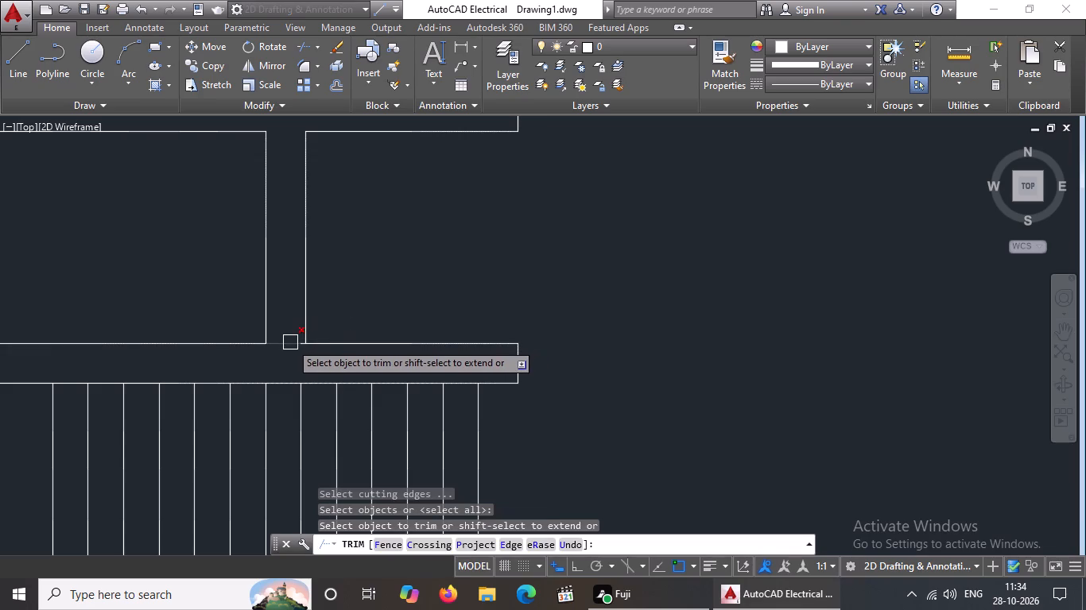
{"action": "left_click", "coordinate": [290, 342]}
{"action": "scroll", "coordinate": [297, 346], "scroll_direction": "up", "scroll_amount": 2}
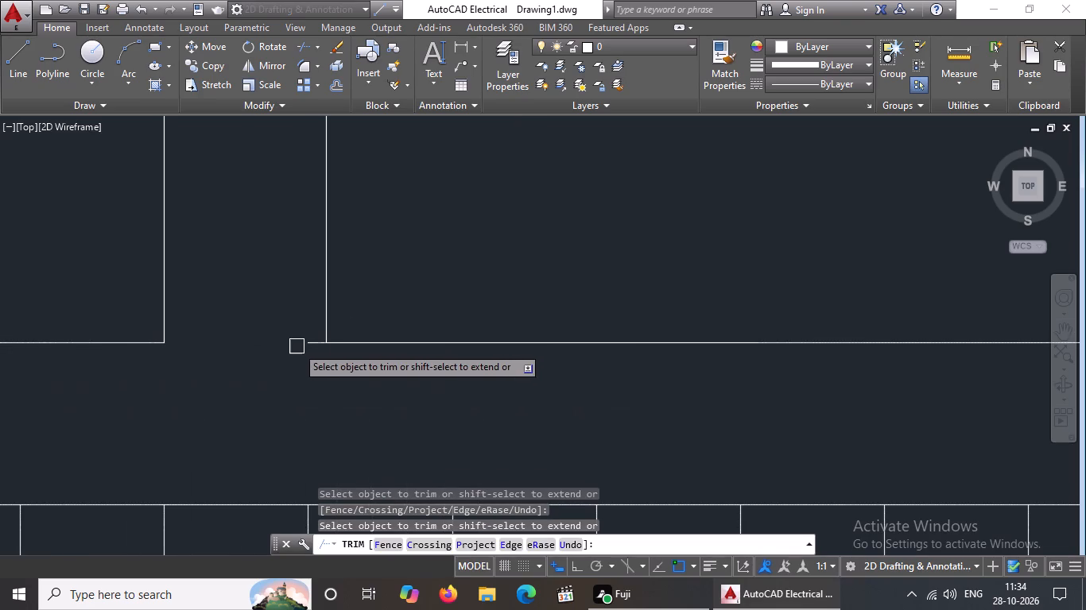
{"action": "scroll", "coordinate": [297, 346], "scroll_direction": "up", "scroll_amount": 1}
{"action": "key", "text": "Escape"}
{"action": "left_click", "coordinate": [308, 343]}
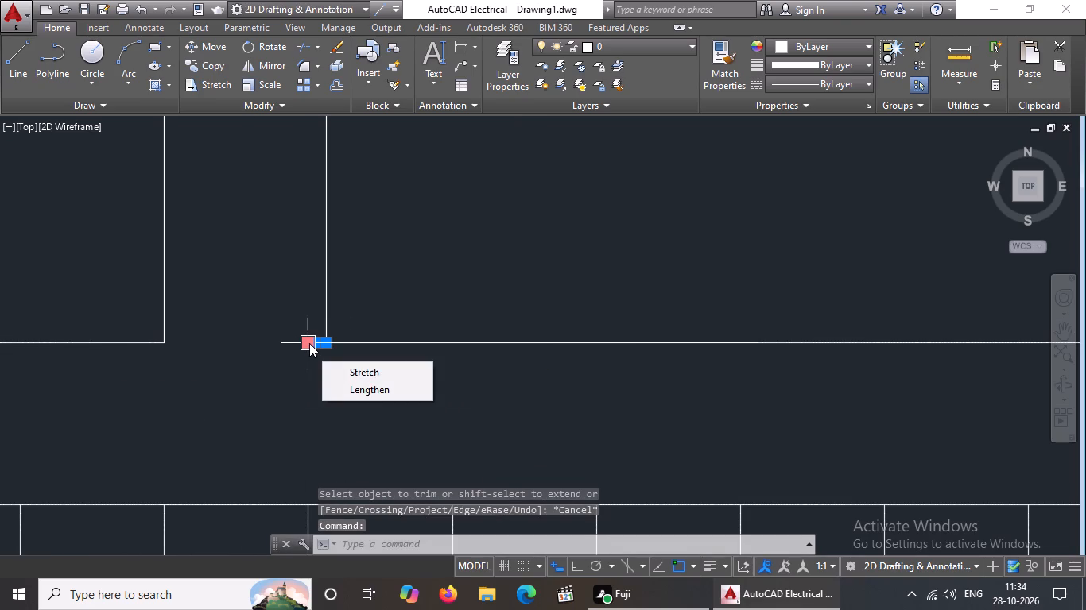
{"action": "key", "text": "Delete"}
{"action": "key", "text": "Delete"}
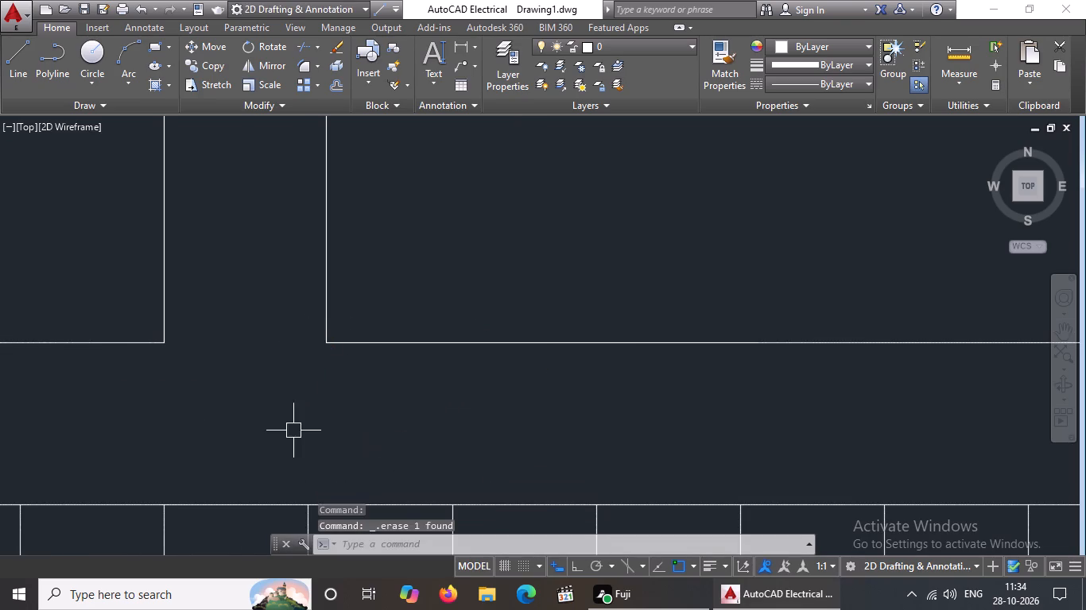
Delete the copied plan's staircase centre line and its first six tread lines, starting from the landing side.
{"action": "scroll", "coordinate": [293, 392], "scroll_direction": "down", "scroll_amount": 7}
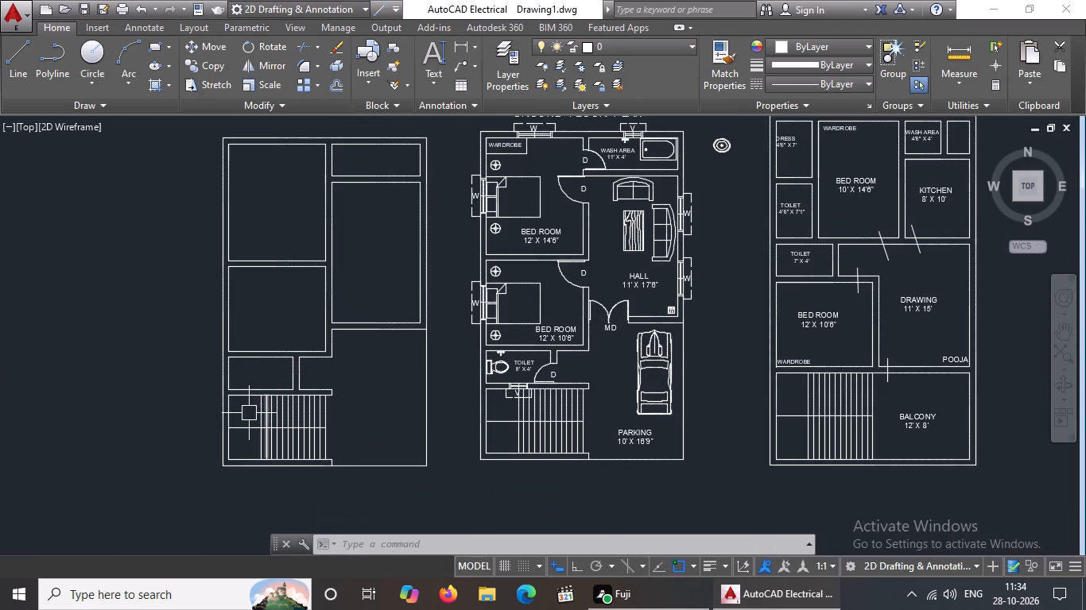
{"action": "scroll", "coordinate": [266, 430], "scroll_direction": "up", "scroll_amount": 1}
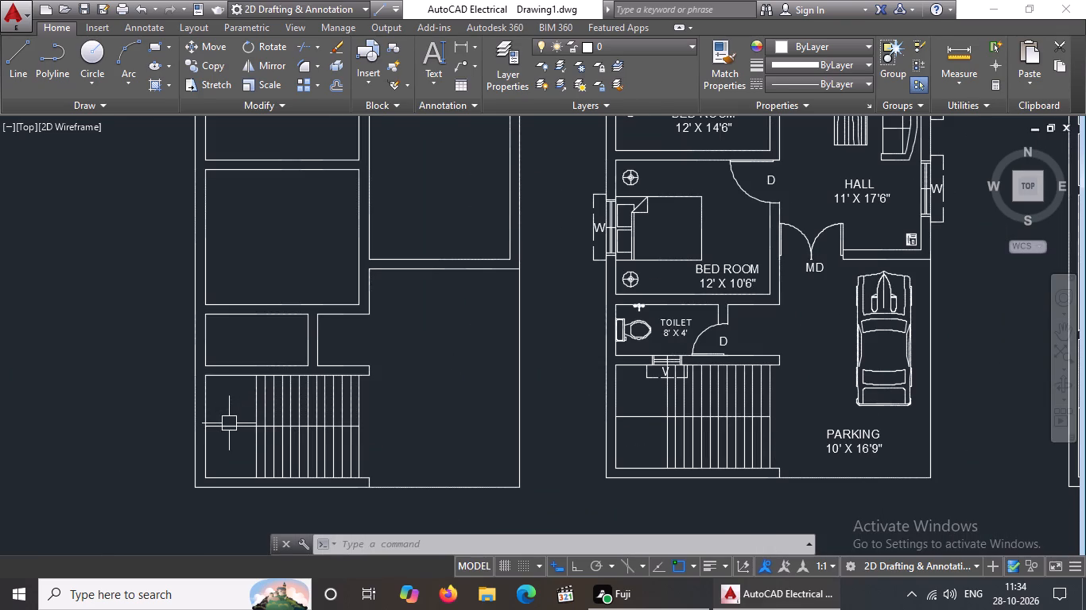
{"action": "left_click", "coordinate": [229, 426]}
{"action": "key", "text": "Delete"}
{"action": "left_click", "coordinate": [253, 432]}
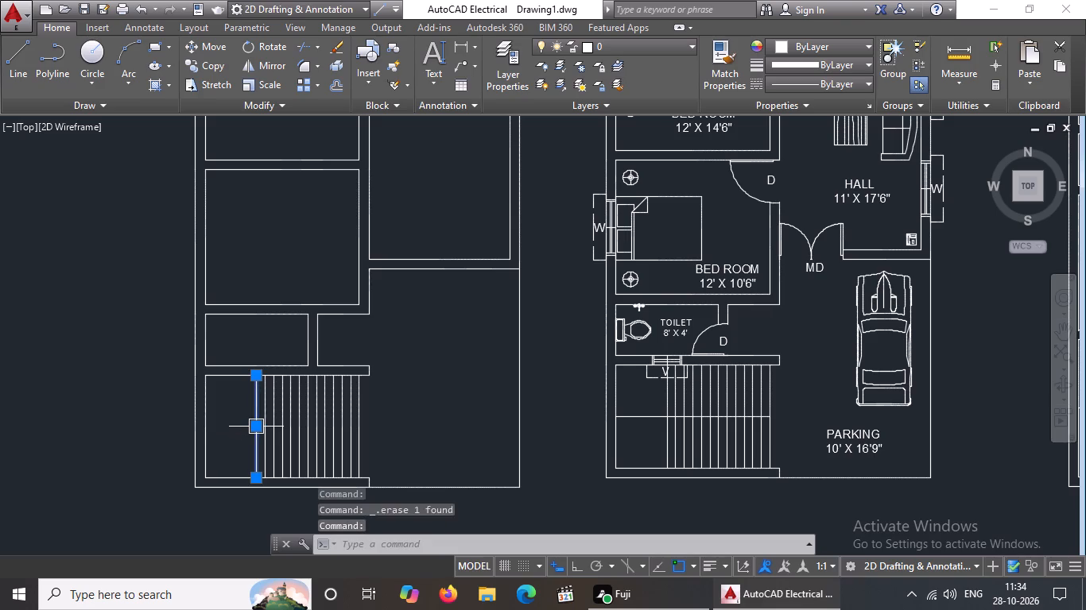
{"action": "key", "text": "Delete"}
{"action": "left_click", "coordinate": [264, 427]}
{"action": "key", "text": "Delete"}
{"action": "left_click", "coordinate": [273, 423]}
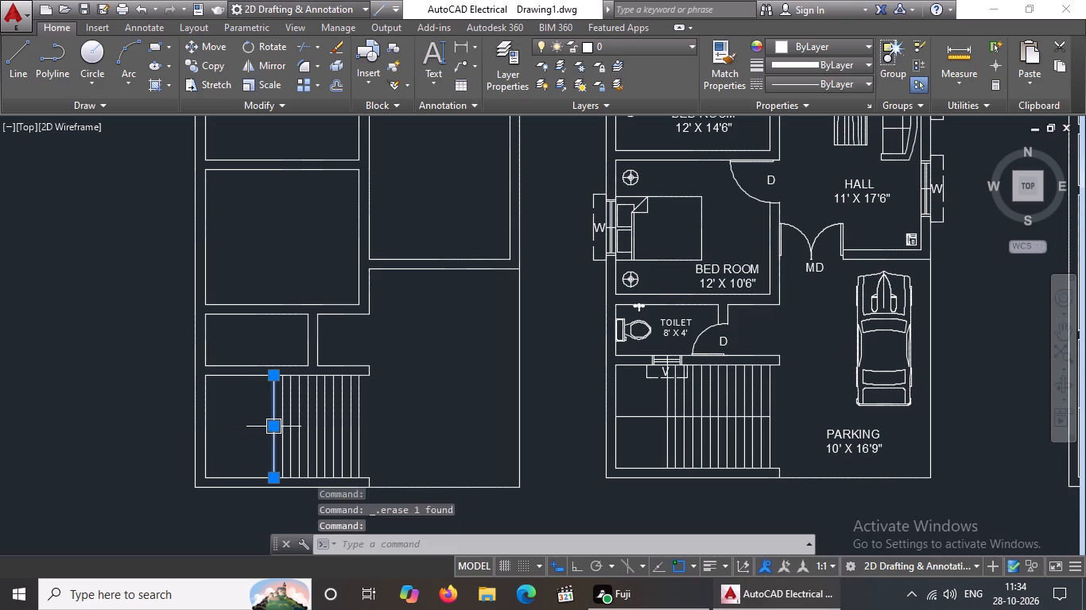
{"action": "key", "text": "Delete"}
{"action": "left_click", "coordinate": [280, 426]}
{"action": "key", "text": "Delete"}
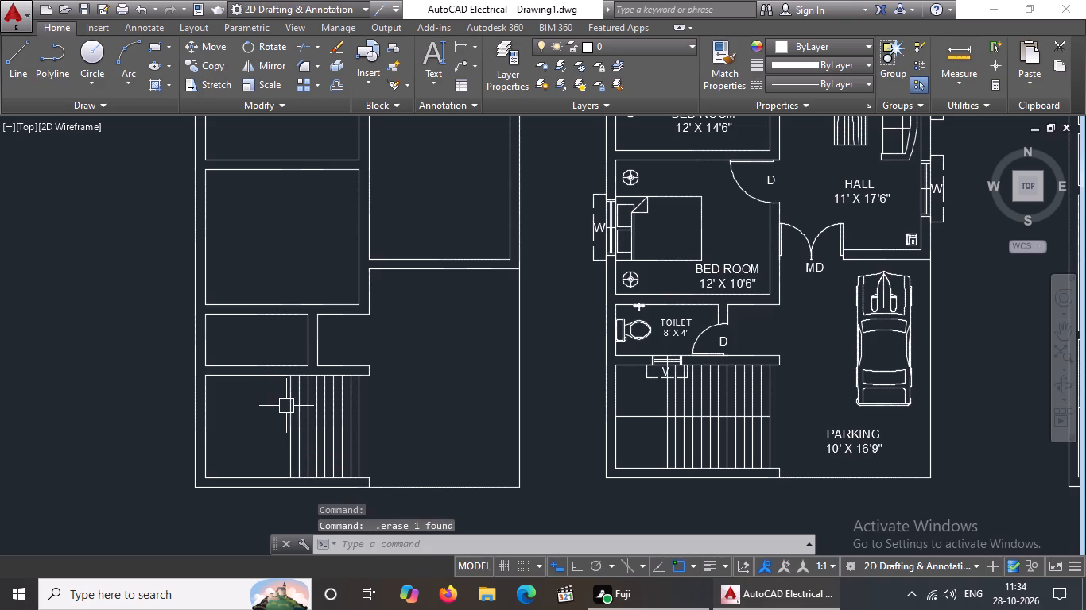
{"action": "left_click", "coordinate": [286, 406]}
{"action": "key", "text": "Delete"}
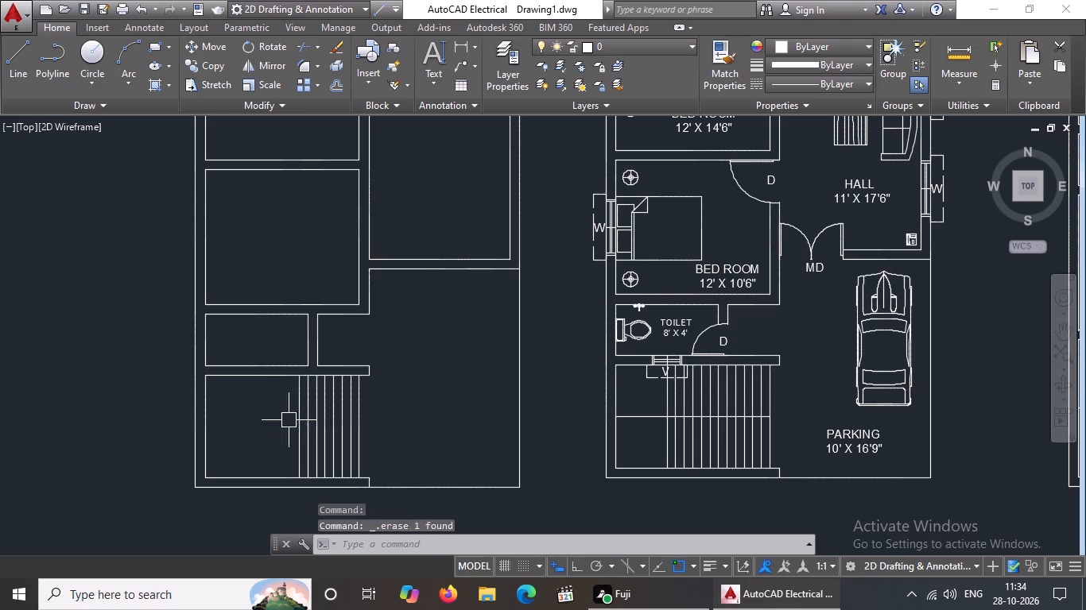
{"action": "left_click", "coordinate": [296, 415]}
{"action": "key", "text": "Delete"}
Delete the remaining seven tread lines of the copied plan's staircase.
{"action": "left_click", "coordinate": [306, 415]}
{"action": "key", "text": "Delete"}
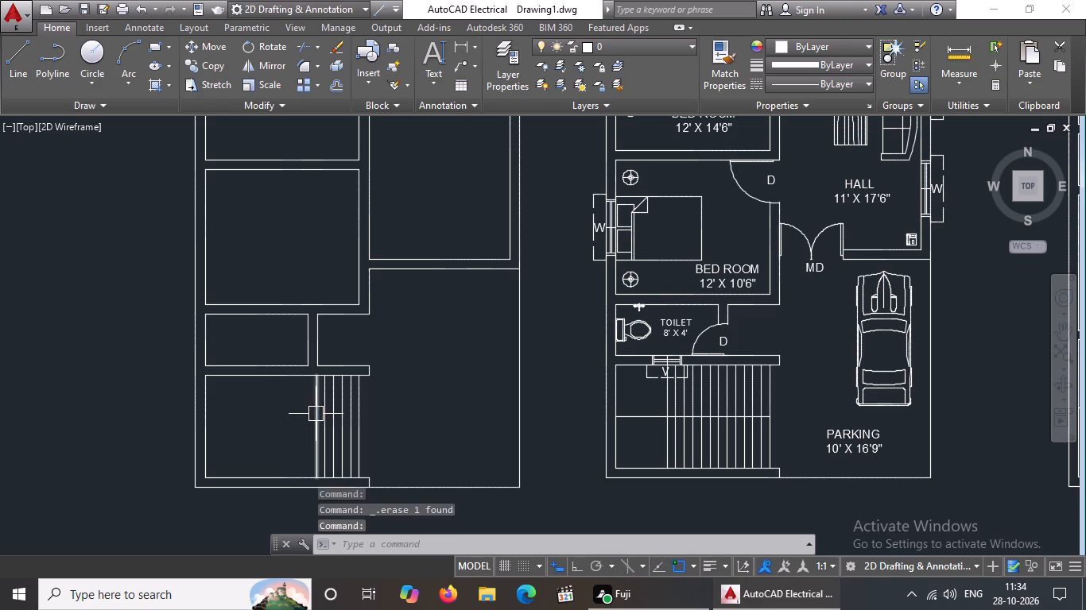
{"action": "left_click", "coordinate": [313, 424]}
{"action": "key", "text": "Delete"}
{"action": "left_click", "coordinate": [320, 416]}
{"action": "key", "text": "Delete"}
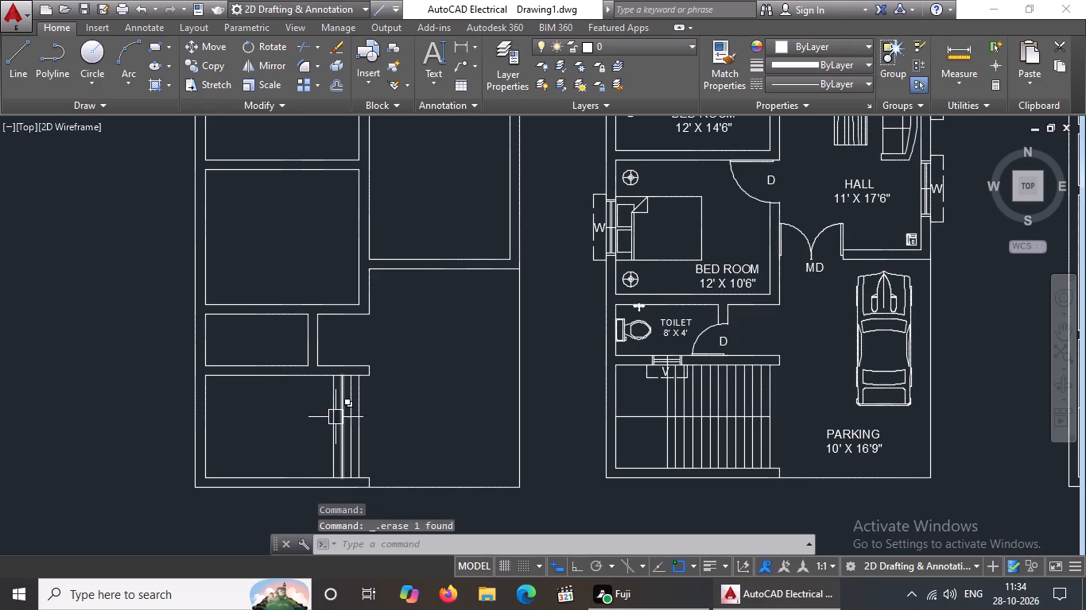
{"action": "left_click", "coordinate": [330, 427]}
{"action": "key", "text": "Delete"}
{"action": "left_click", "coordinate": [342, 421]}
{"action": "key", "text": "Delete"}
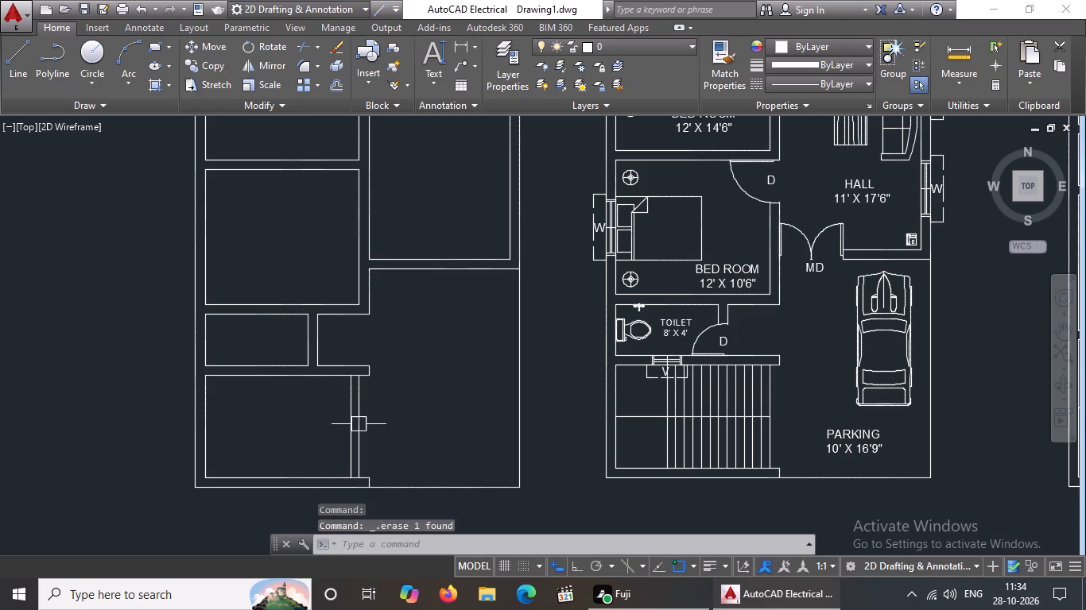
{"action": "left_click", "coordinate": [358, 430]}
{"action": "key", "text": "Delete"}
{"action": "left_click", "coordinate": [351, 433]}
{"action": "key", "text": "Delete"}
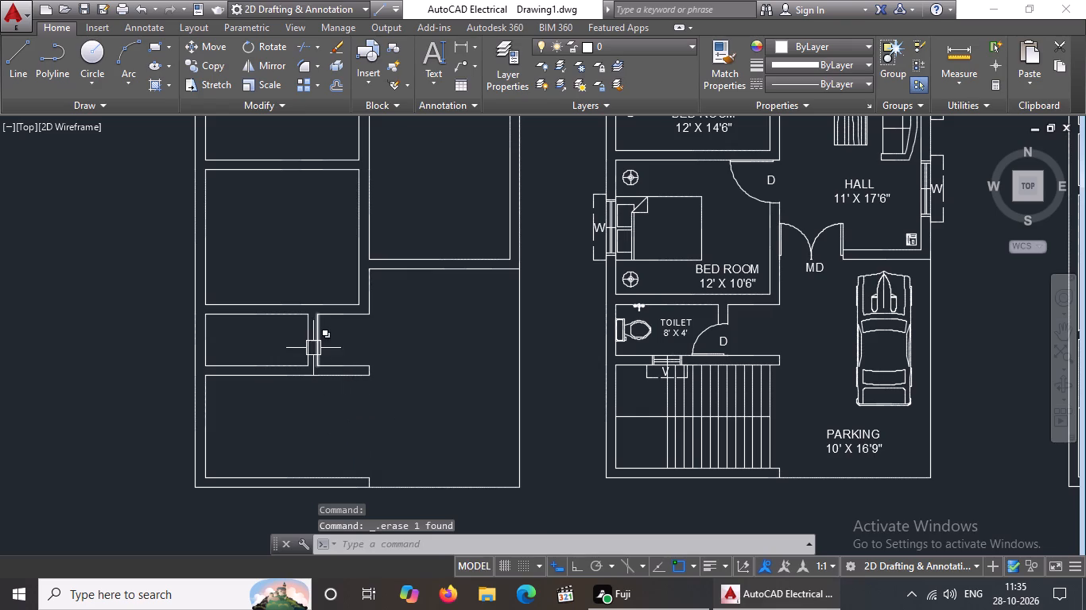
Delete the two vertical partition wall lines beside the former toilet door in the copied plan.
{"action": "scroll", "coordinate": [312, 332], "scroll_direction": "up", "scroll_amount": 2}
{"action": "left_click", "coordinate": [262, 274]}
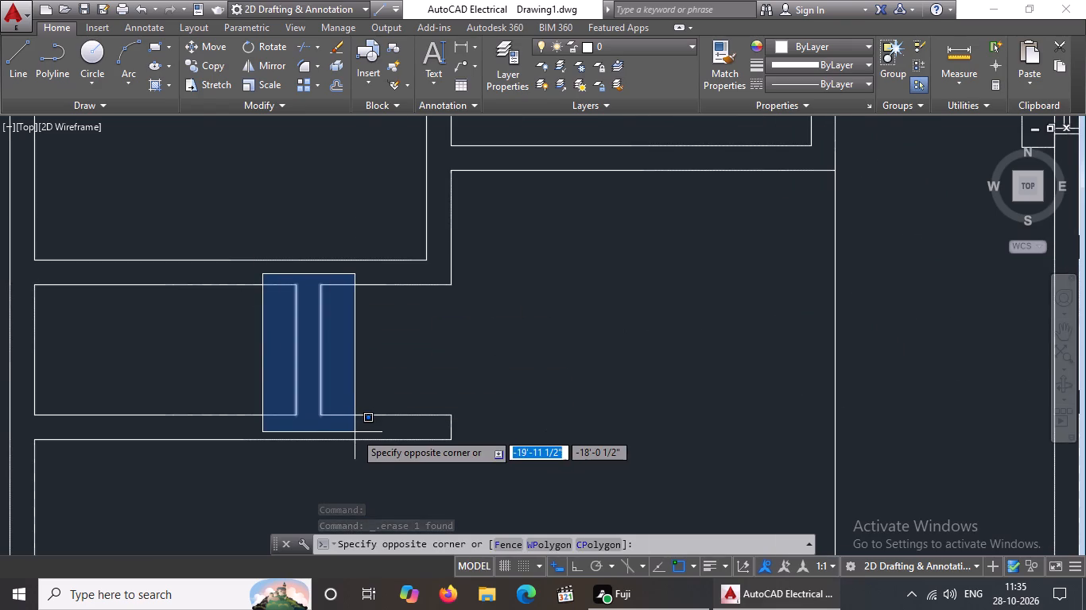
{"action": "left_click", "coordinate": [344, 431]}
{"action": "key", "text": "Delete"}
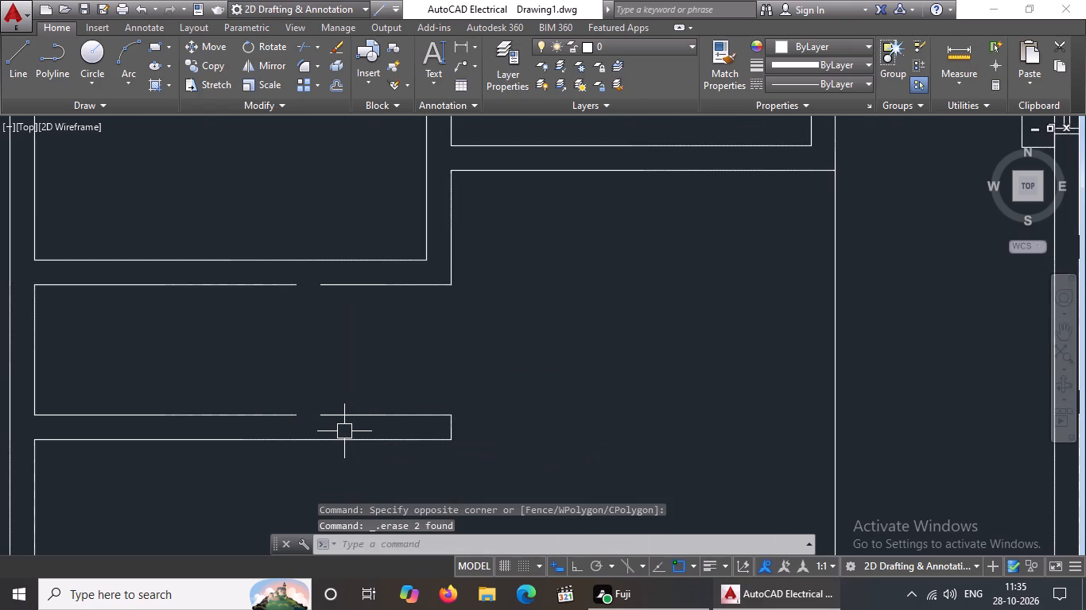
Extend the toilet's upper and lower wall lines across the gaps left by the removed partition.
{"action": "key", "text": "Escape"}
{"action": "type", "text": "EX"}
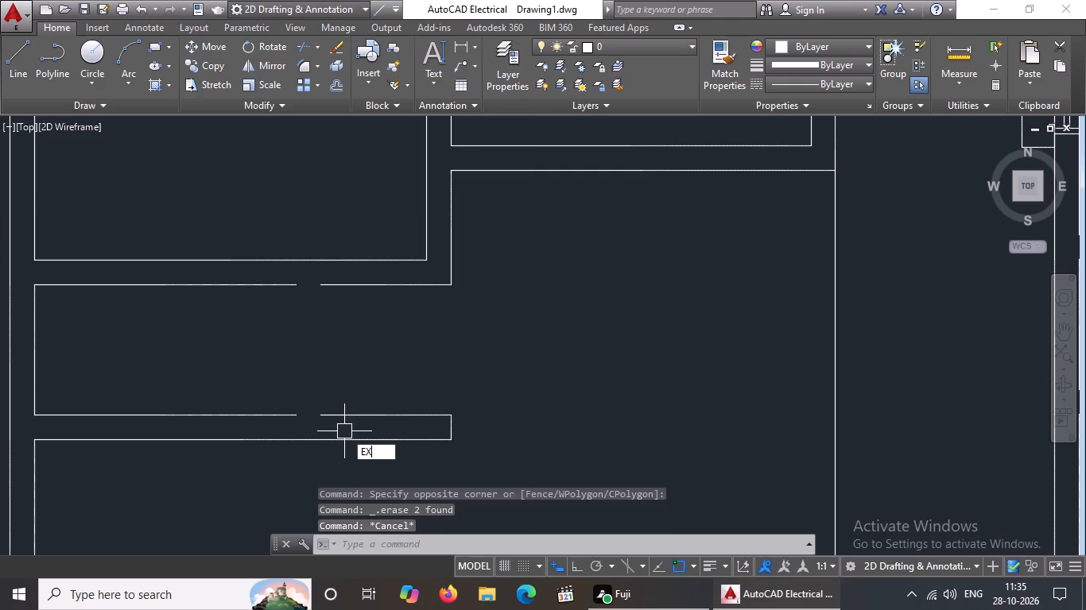
{"action": "key", "text": "space"}
{"action": "key", "text": "space"}
{"action": "left_click", "coordinate": [288, 284]}
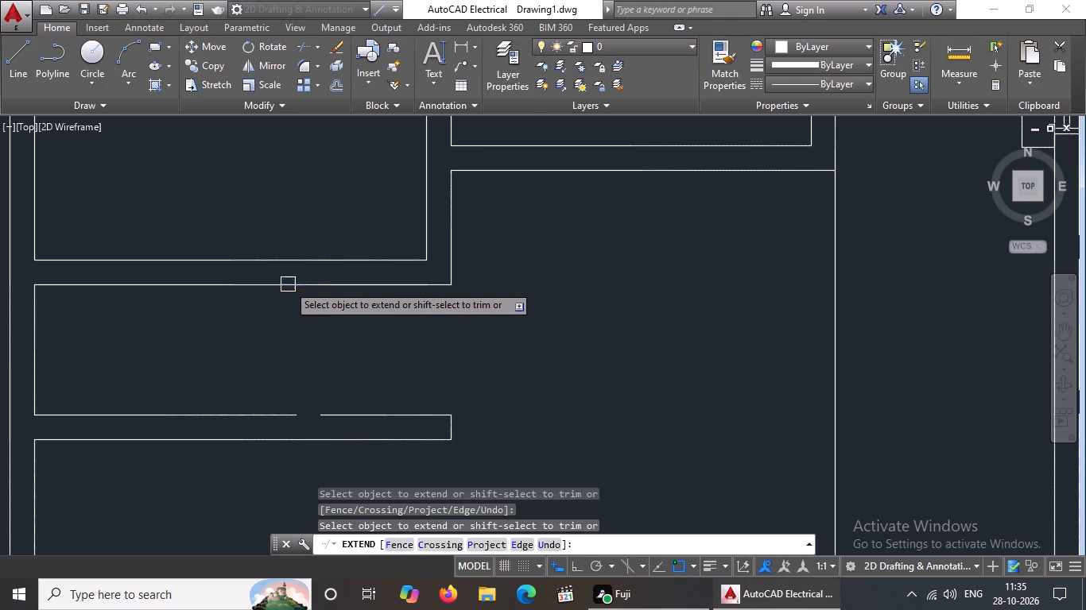
{"action": "left_click", "coordinate": [288, 414]}
{"action": "scroll", "coordinate": [469, 330], "scroll_direction": "down", "scroll_amount": 3}
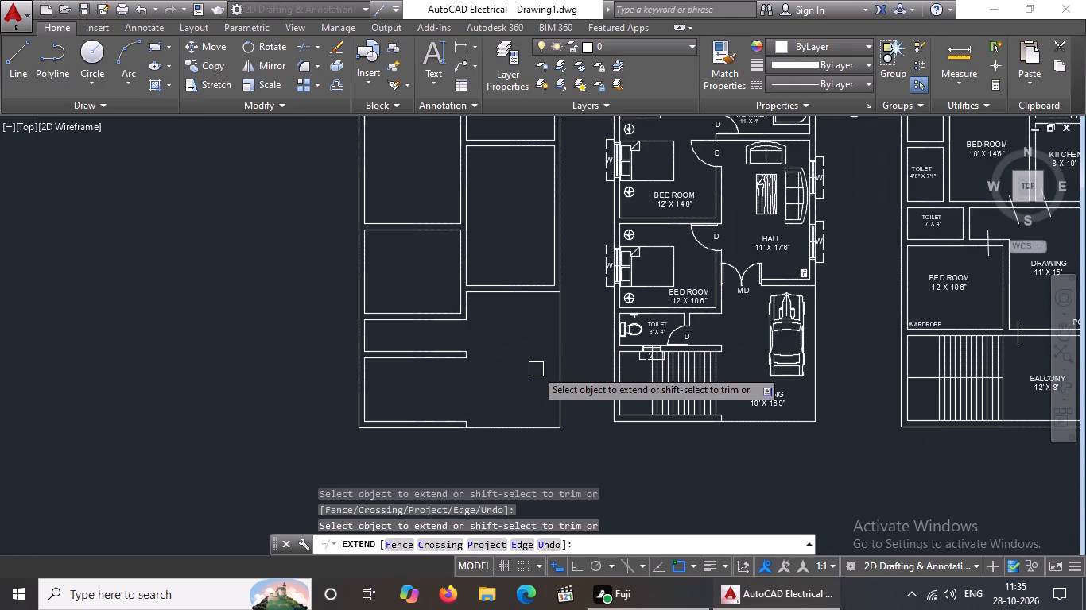
{"action": "key", "text": "Escape"}
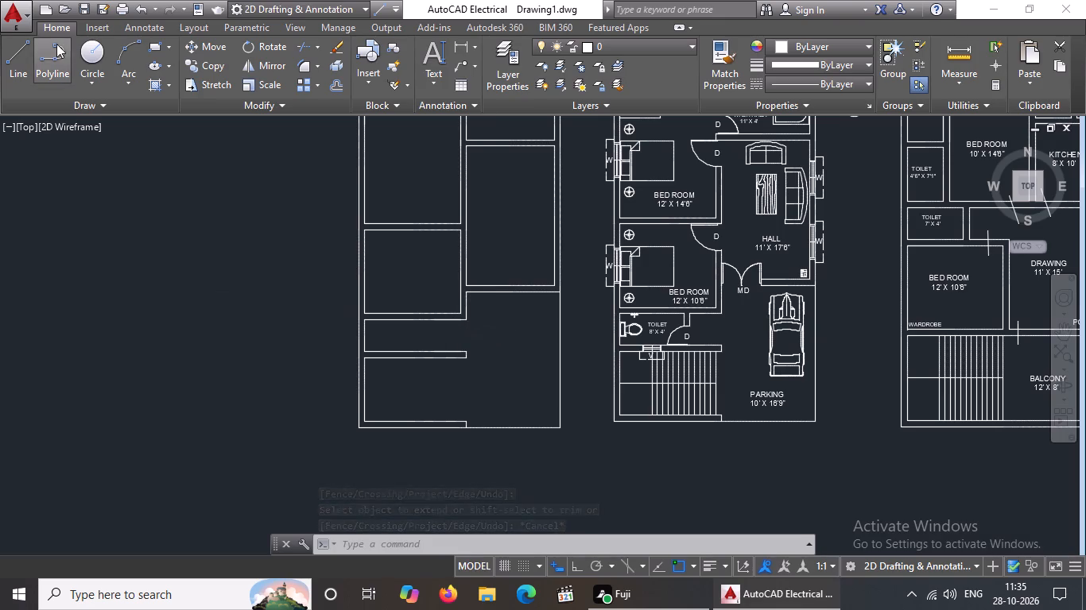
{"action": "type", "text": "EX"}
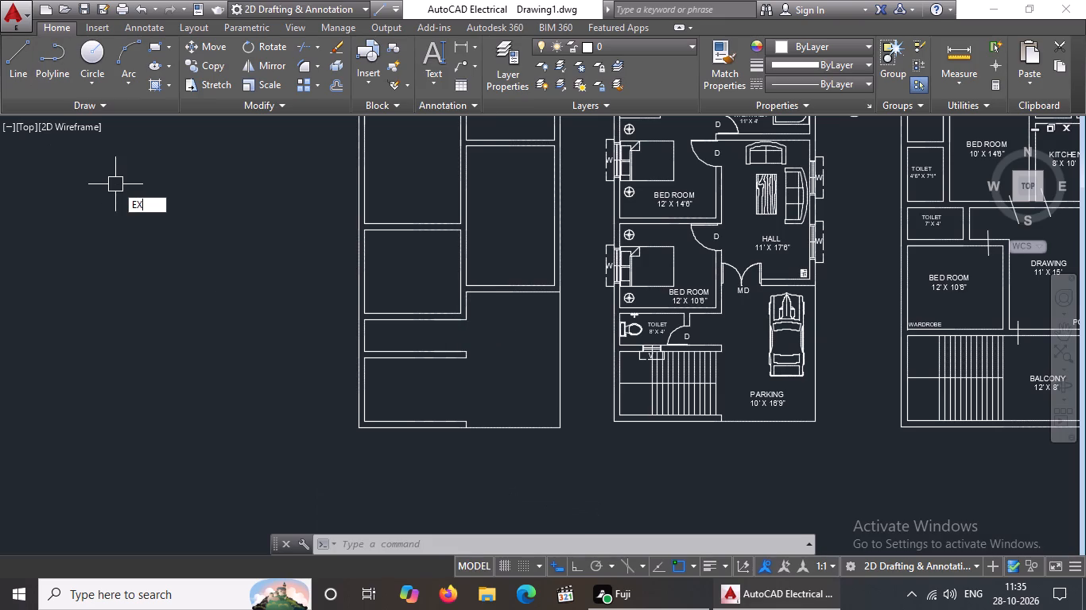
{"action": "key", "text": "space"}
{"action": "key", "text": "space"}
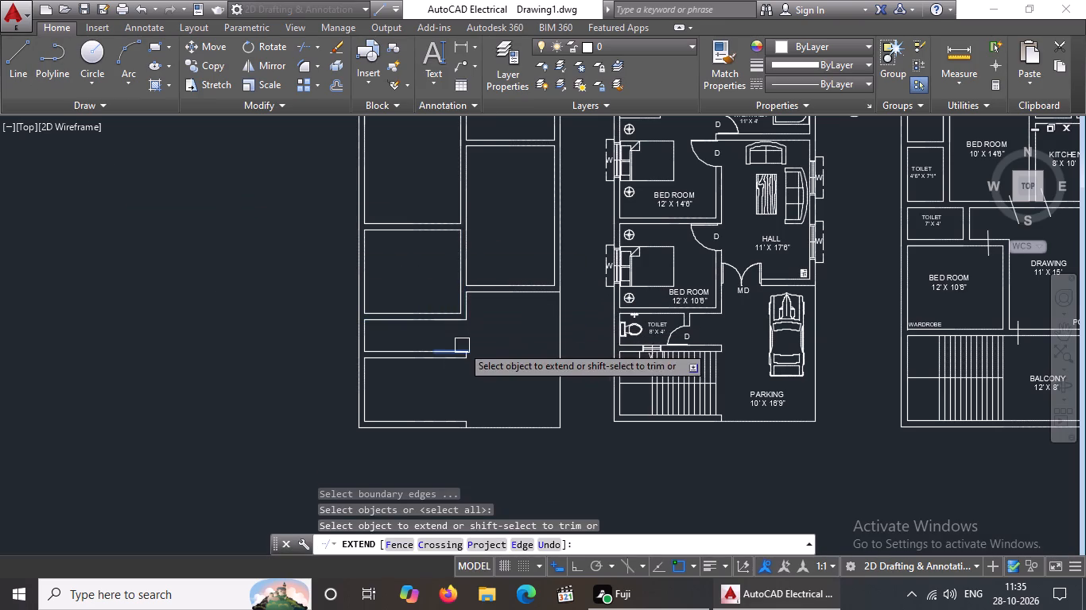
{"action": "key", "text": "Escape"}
Draw a vertical line about 13'-6" long with ortho on, closing the copied staircase and toilet from the bottom outer wall up to the toilet's upper wall.
{"action": "key", "text": "l"}
{"action": "key", "text": "Return"}
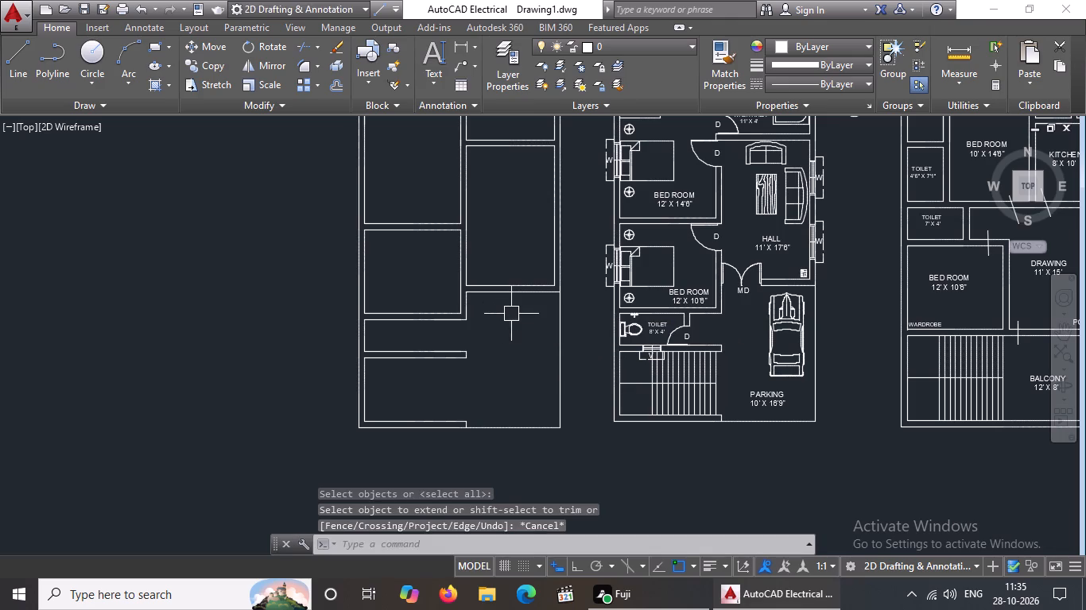
{"action": "left_click", "coordinate": [465, 428]}
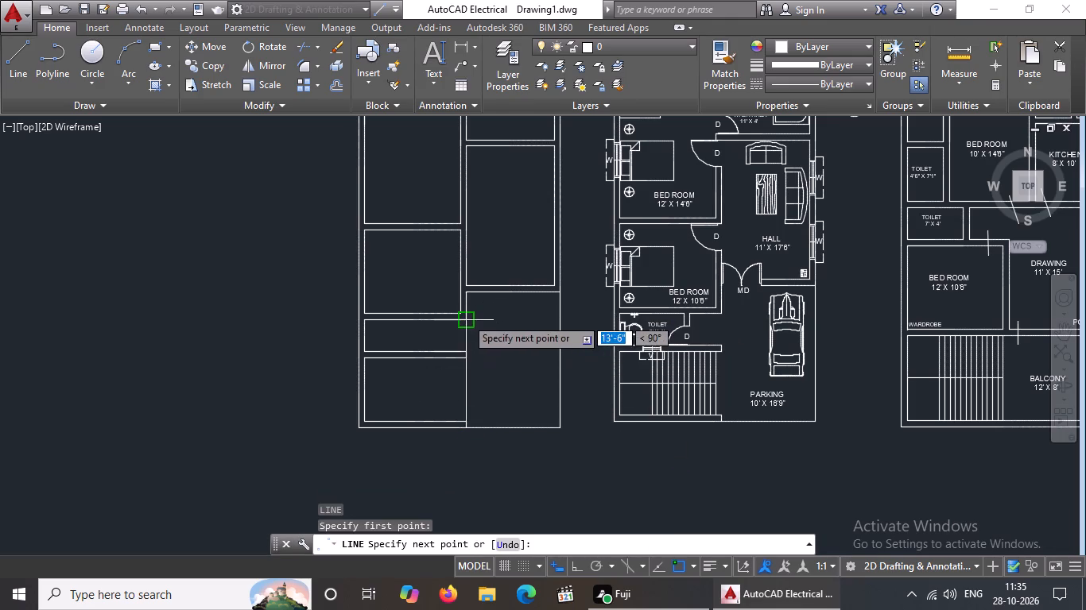
{"action": "left_click", "coordinate": [578, 569]}
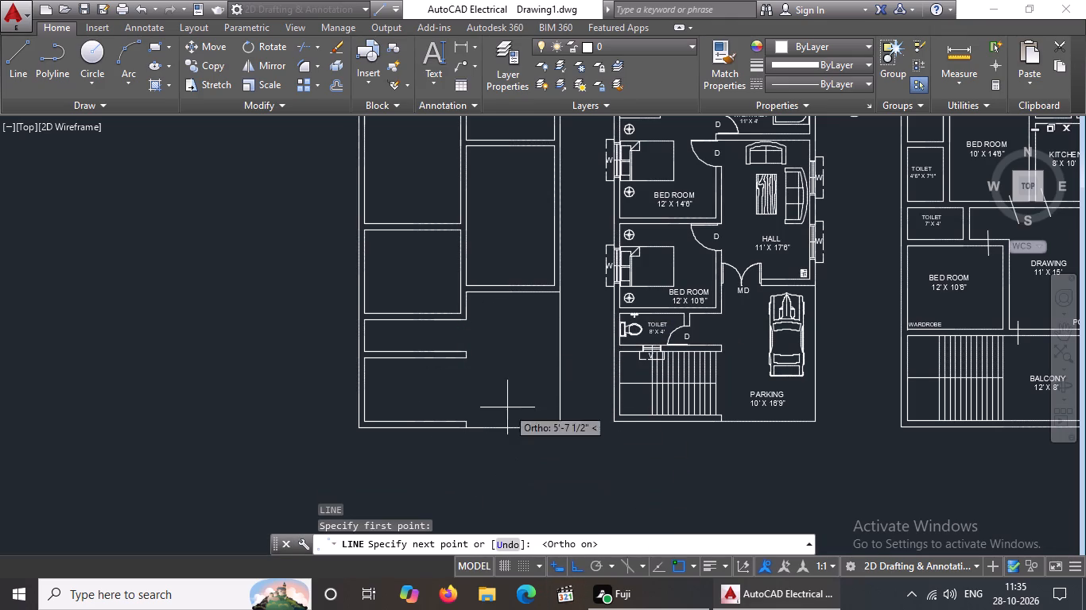
{"action": "scroll", "coordinate": [465, 320], "scroll_direction": "up", "scroll_amount": 3}
{"action": "left_click", "coordinate": [457, 315]}
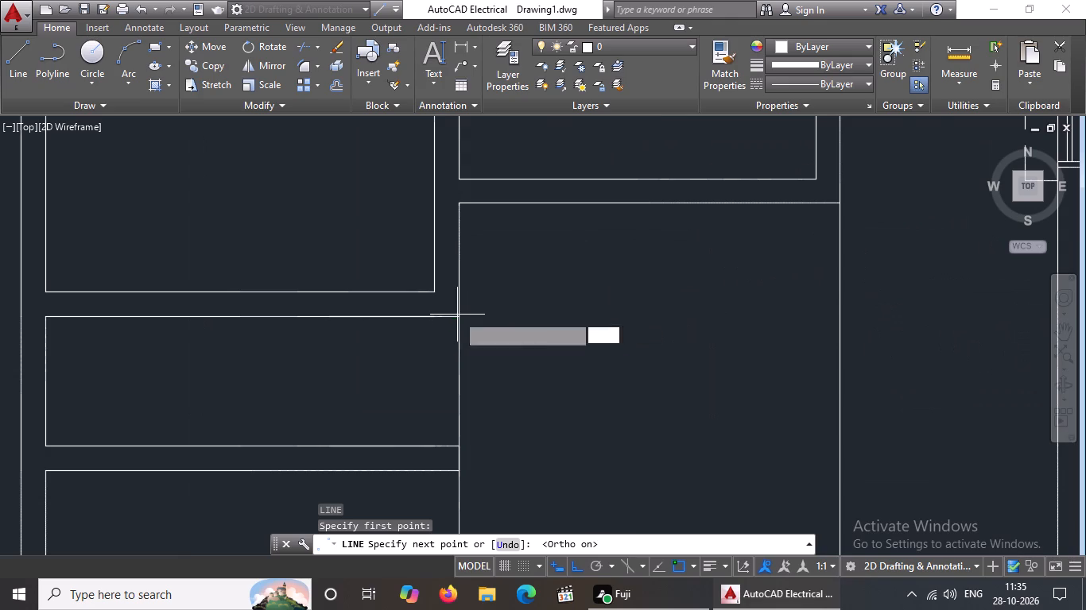
{"action": "key", "text": "Return"}
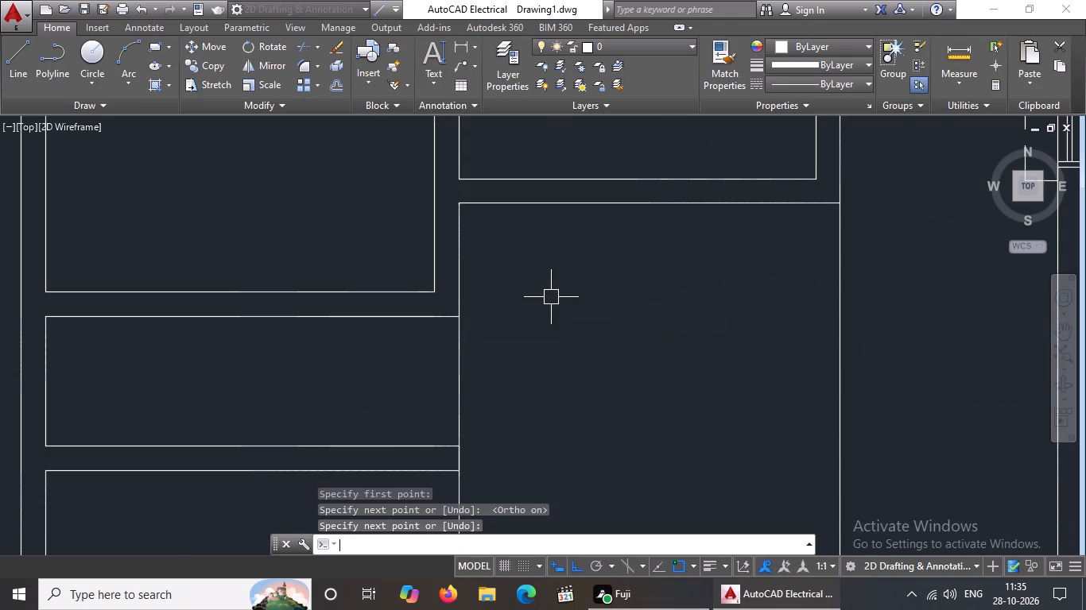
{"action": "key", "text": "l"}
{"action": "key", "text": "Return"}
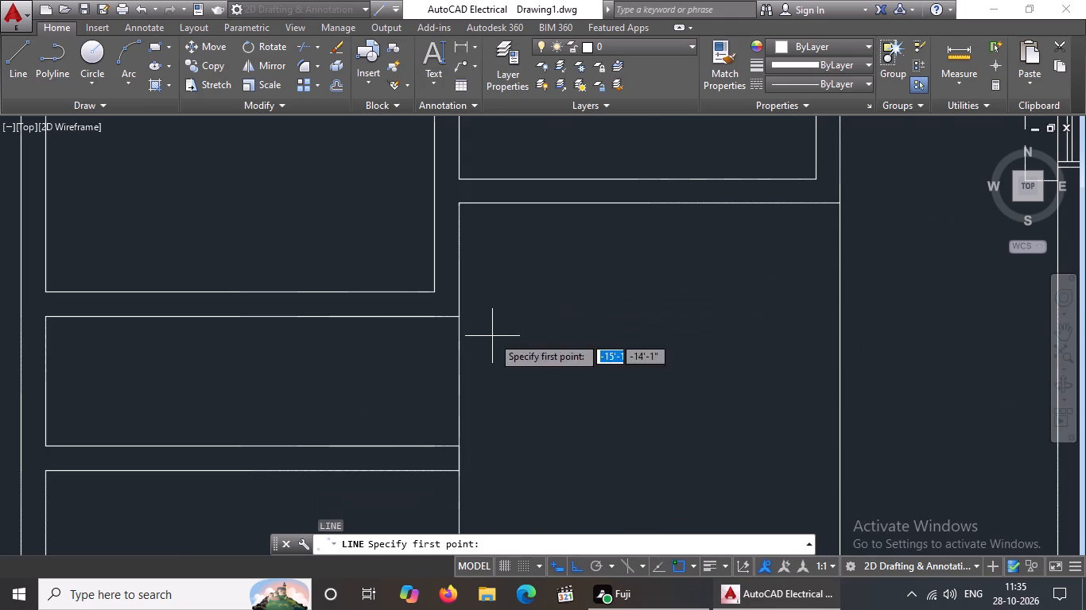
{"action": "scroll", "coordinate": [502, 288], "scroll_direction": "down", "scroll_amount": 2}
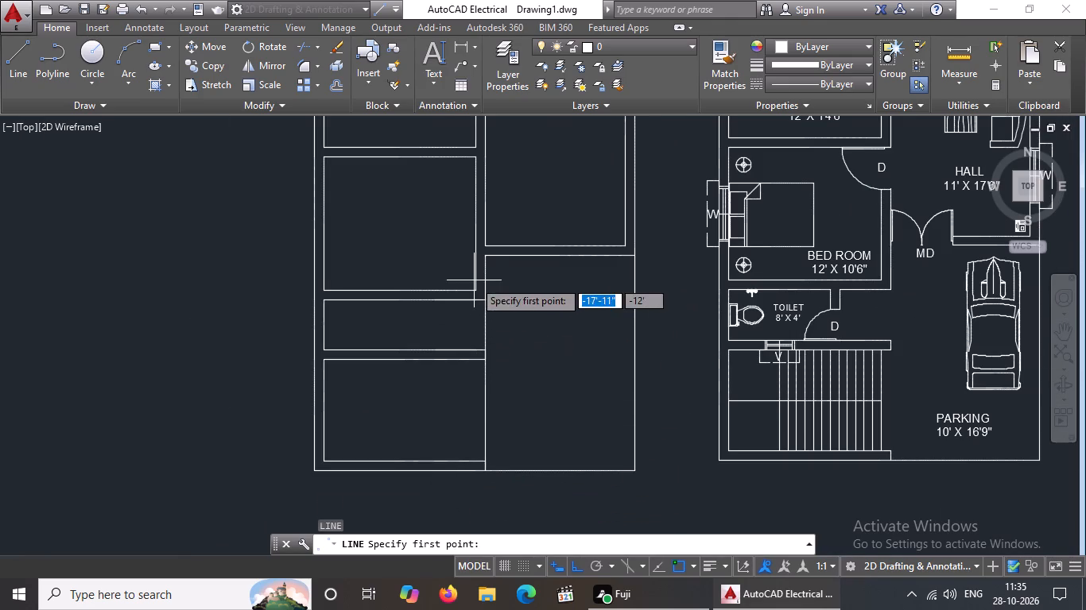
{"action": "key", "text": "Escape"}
Offset the new vertical closing line 9" inward, towards the copied toilet and staircase rooms.
{"action": "key", "text": "o"}
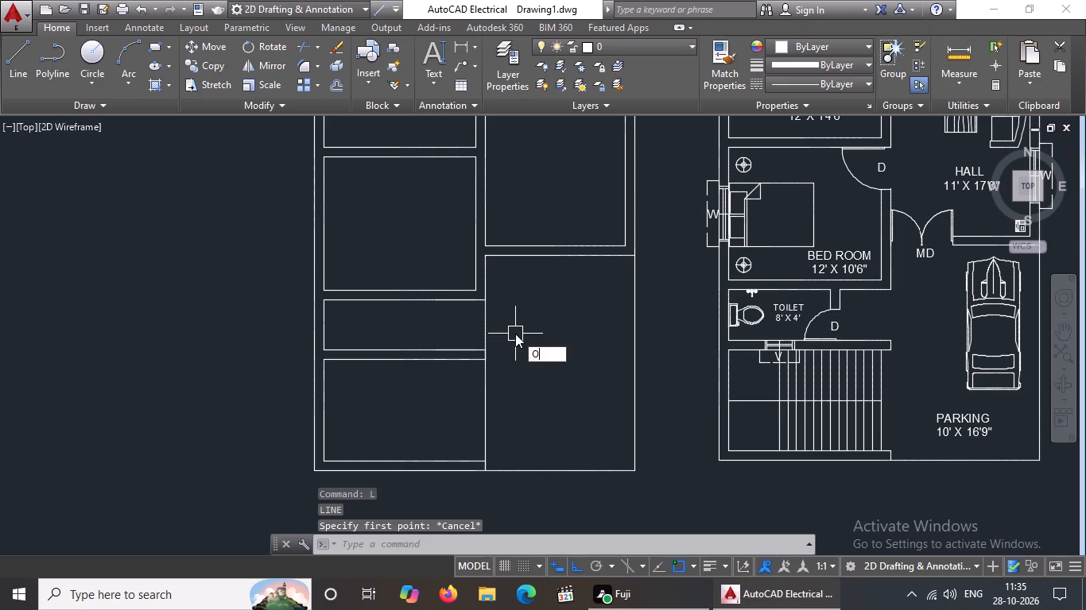
{"action": "key", "text": "Return"}
{"action": "type", "text": "9\""}
{"action": "key", "text": "Return"}
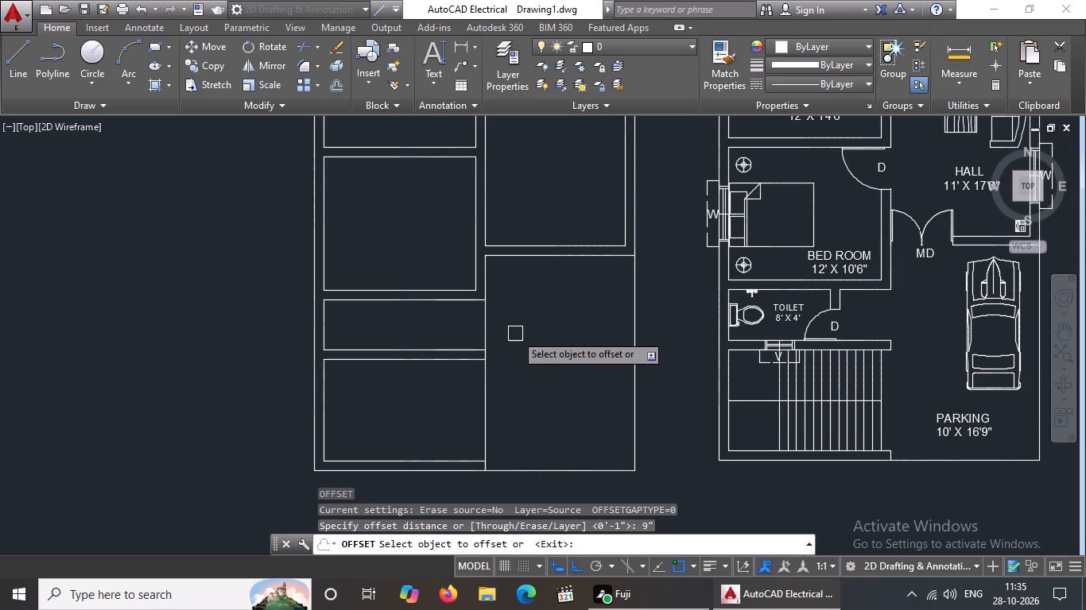
{"action": "left_click", "coordinate": [485, 341]}
{"action": "left_click", "coordinate": [396, 328]}
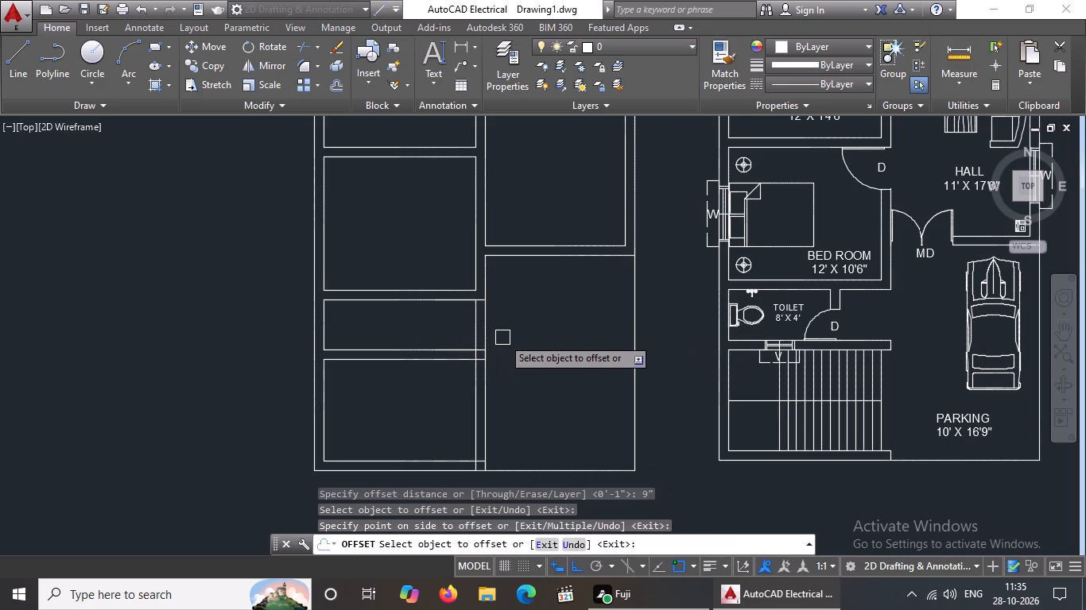
{"action": "scroll", "coordinate": [502, 338], "scroll_direction": "down", "scroll_amount": 3}
{"action": "key", "text": "Escape"}
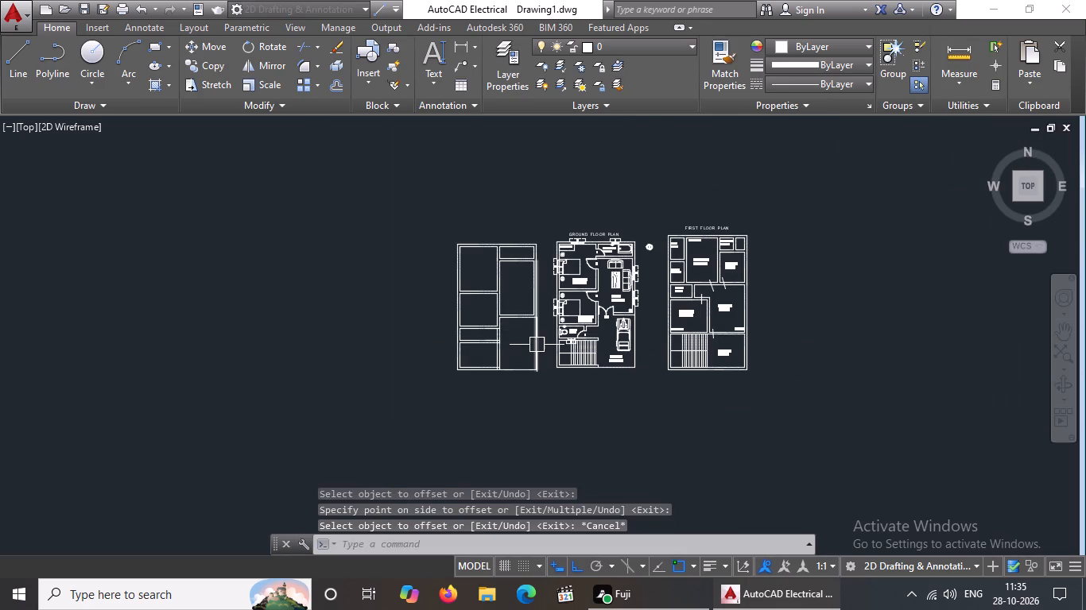
Trim the overlapping line ends at the staircase room's lower corner, where the offset wall line meets the bottom wall.
{"action": "type", "text": "TR"}
{"action": "key", "text": "Return"}
{"action": "key", "text": "Return"}
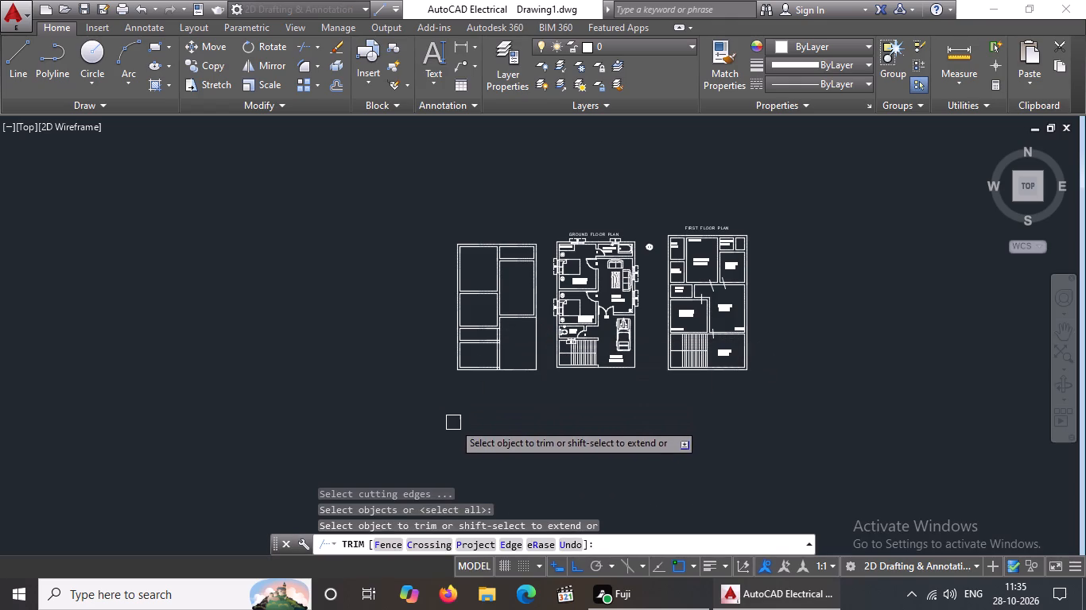
{"action": "scroll", "coordinate": [533, 368], "scroll_direction": "up", "scroll_amount": 3}
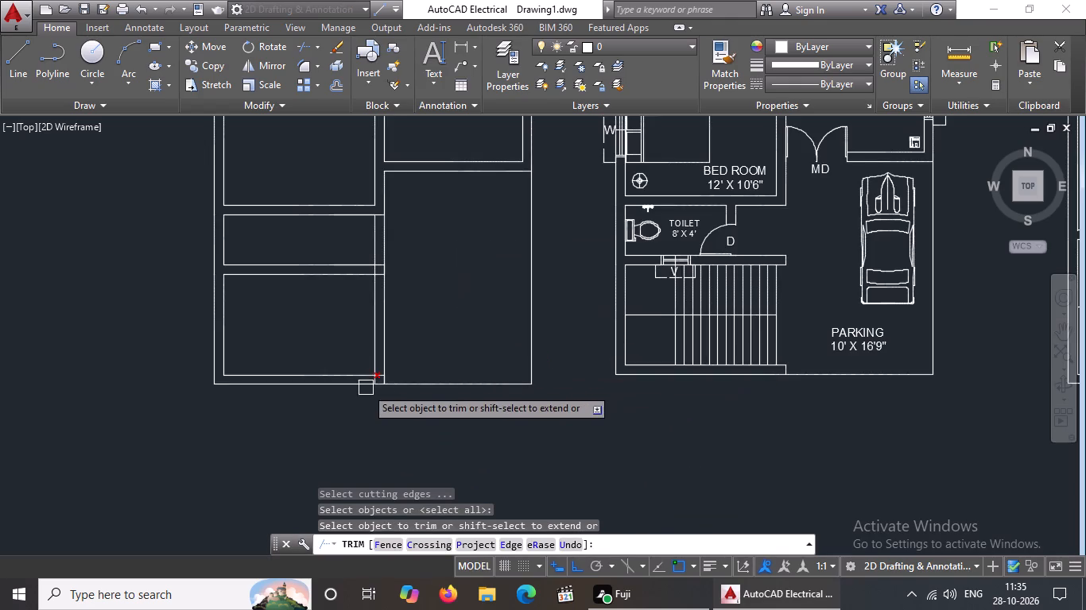
{"action": "scroll", "coordinate": [366, 388], "scroll_direction": "up", "scroll_amount": 4}
{"action": "left_click", "coordinate": [334, 368]}
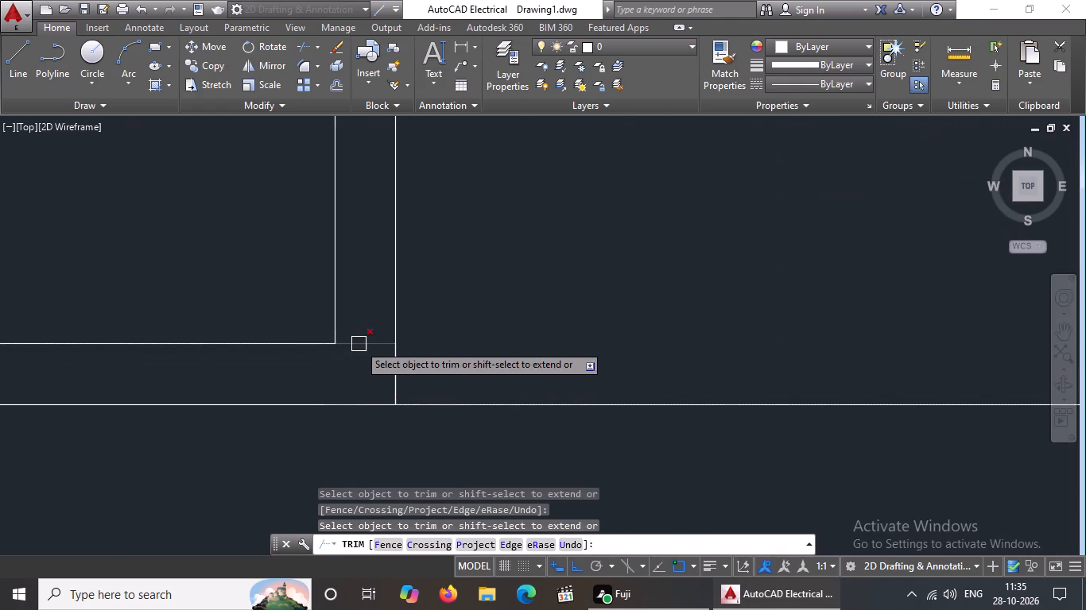
{"action": "left_click", "coordinate": [359, 344]}
Trim the overlapping line pieces where the new wall meets the wall between toilet and staircase and the toilet's upper wall.
{"action": "scroll", "coordinate": [359, 345], "scroll_direction": "down", "scroll_amount": 4}
{"action": "scroll", "coordinate": [339, 241], "scroll_direction": "up", "scroll_amount": 3}
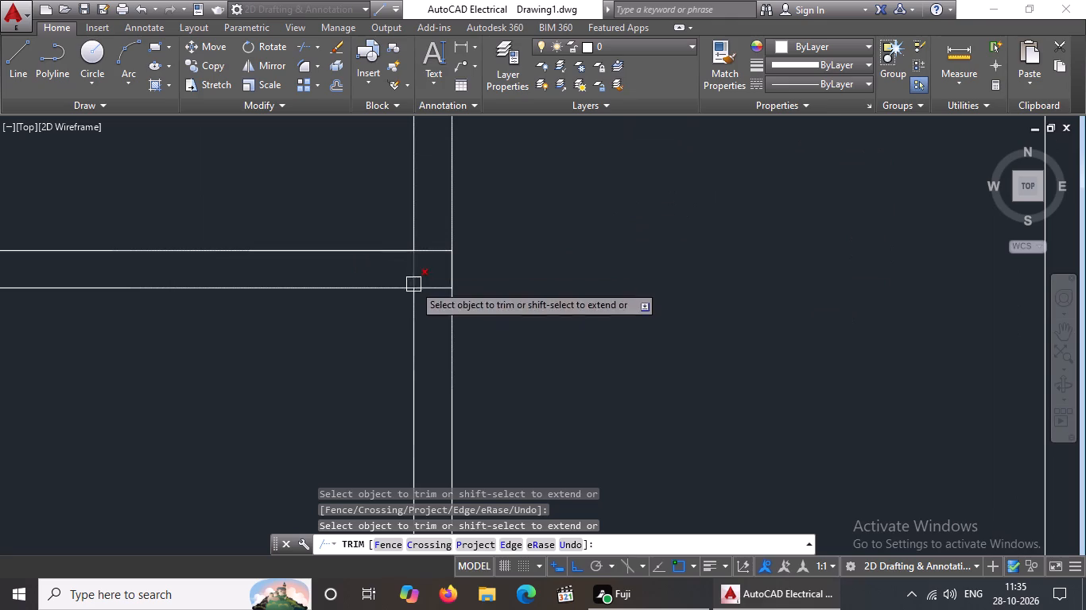
{"action": "left_click", "coordinate": [413, 274]}
{"action": "left_click", "coordinate": [432, 289]}
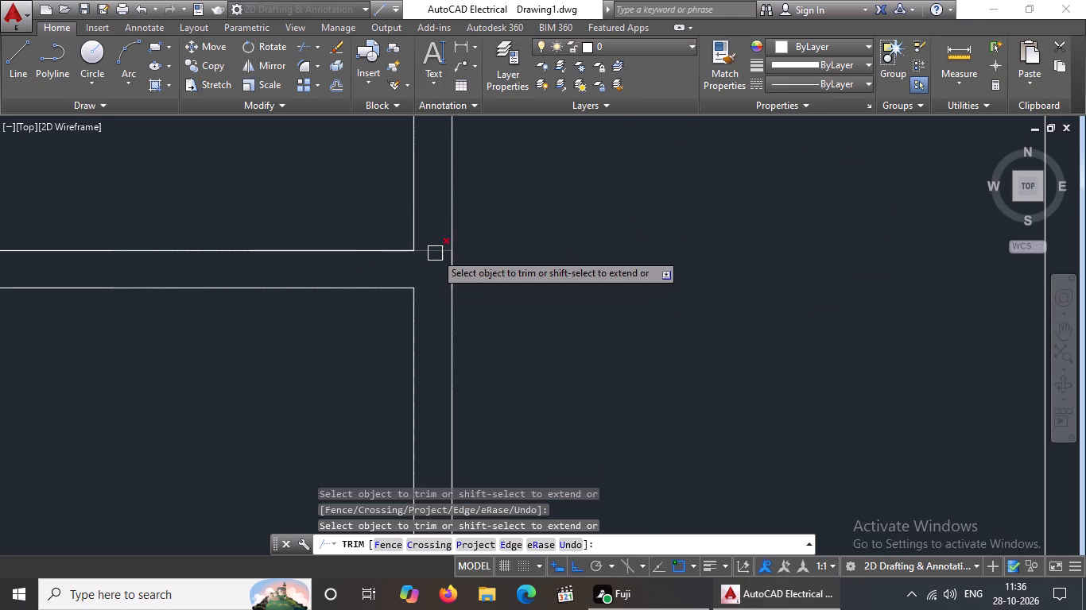
{"action": "left_click", "coordinate": [435, 252]}
{"action": "scroll", "coordinate": [506, 259], "scroll_direction": "down", "scroll_amount": 5}
{"action": "scroll", "coordinate": [508, 249], "scroll_direction": "up", "scroll_amount": 5}
{"action": "left_click_drag", "start_coordinate": [450, 215], "coordinate": [467, 226]}
{"action": "scroll", "coordinate": [572, 270], "scroll_direction": "down", "scroll_amount": 5}
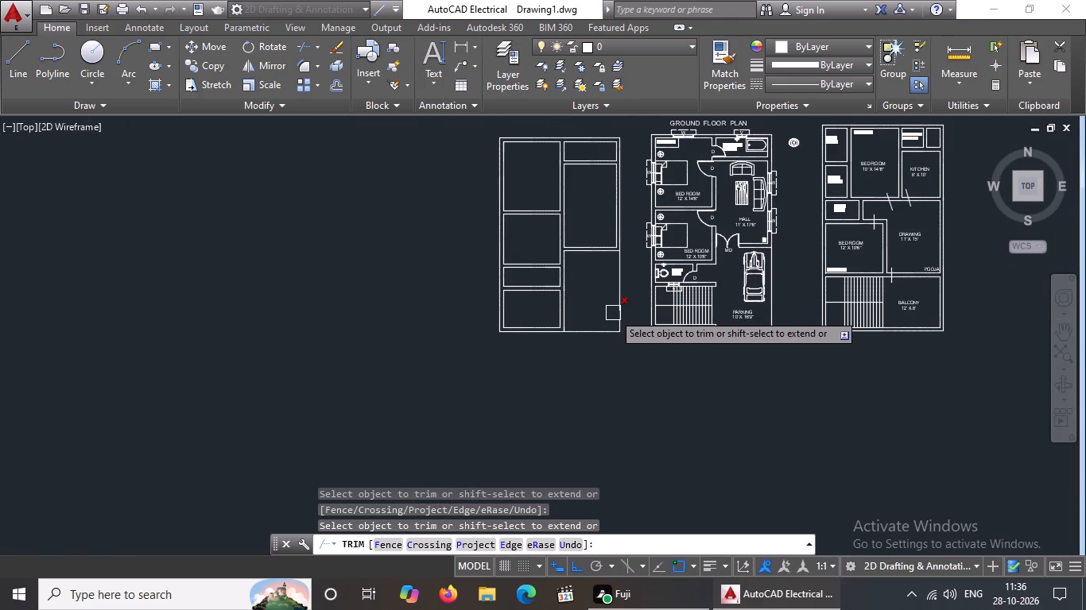
{"action": "middle_click_drag", "start_coordinate": [599, 296], "coordinate": [582, 380]}
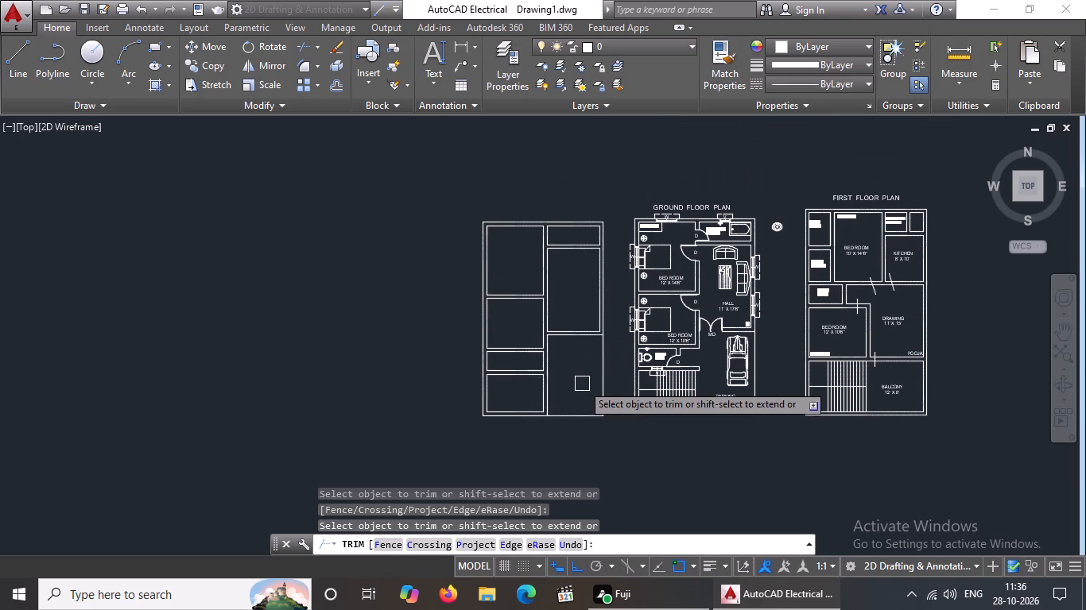
{"action": "key", "text": "Escape"}
Draw a 9" by 9" square from four lines inside the copied plan's upper-left room.
{"action": "scroll", "coordinate": [580, 384], "scroll_direction": "up", "scroll_amount": 2}
{"action": "scroll", "coordinate": [583, 384], "scroll_direction": "down", "scroll_amount": 2}
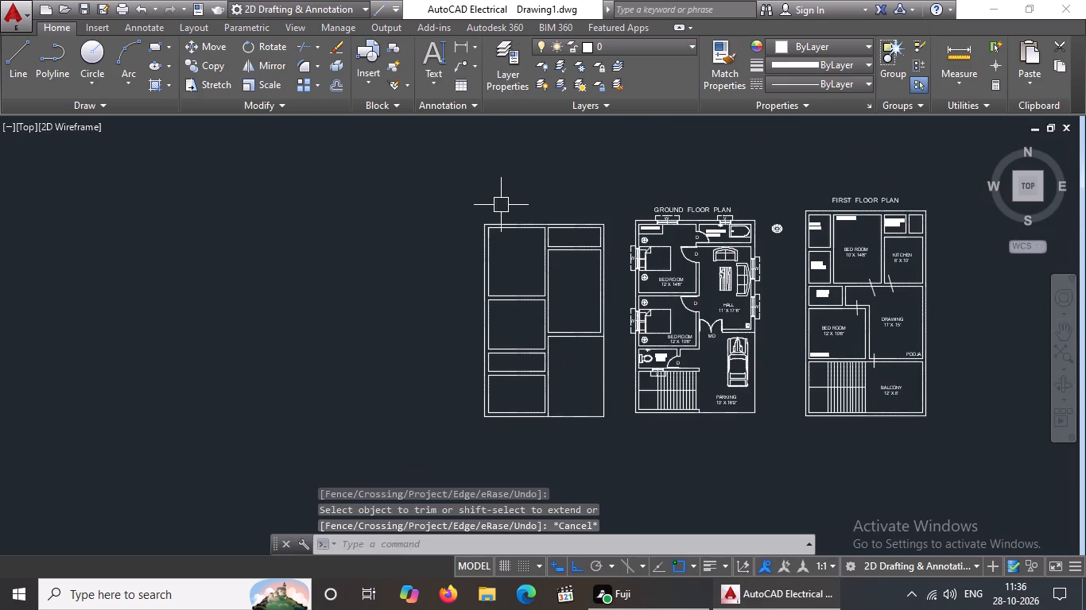
{"action": "scroll", "coordinate": [500, 202], "scroll_direction": "up", "scroll_amount": 2}
{"action": "key", "text": "Escape"}
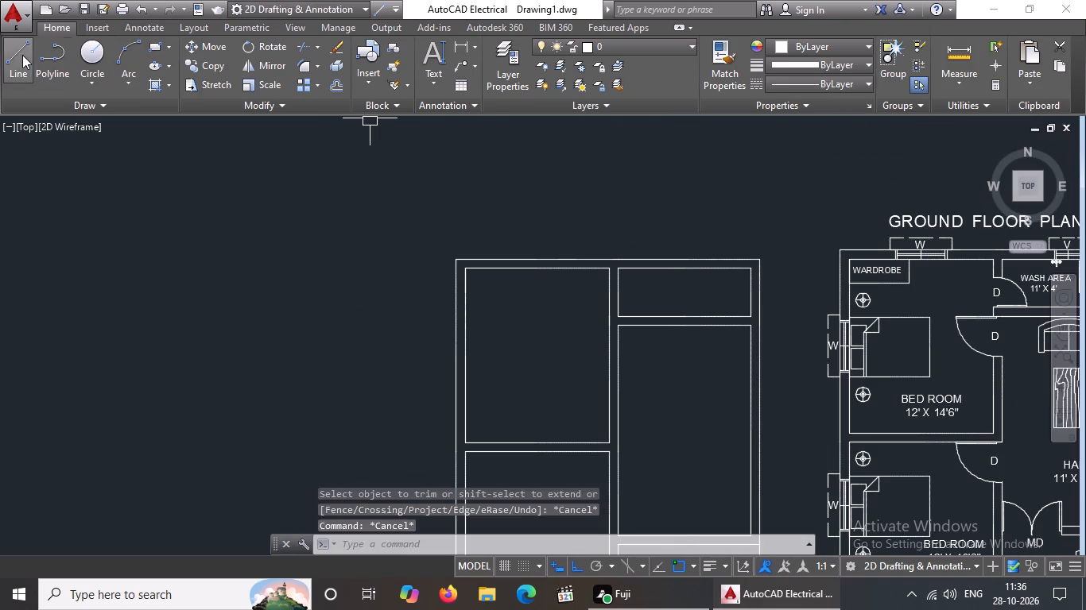
{"action": "left_click", "coordinate": [19, 56]}
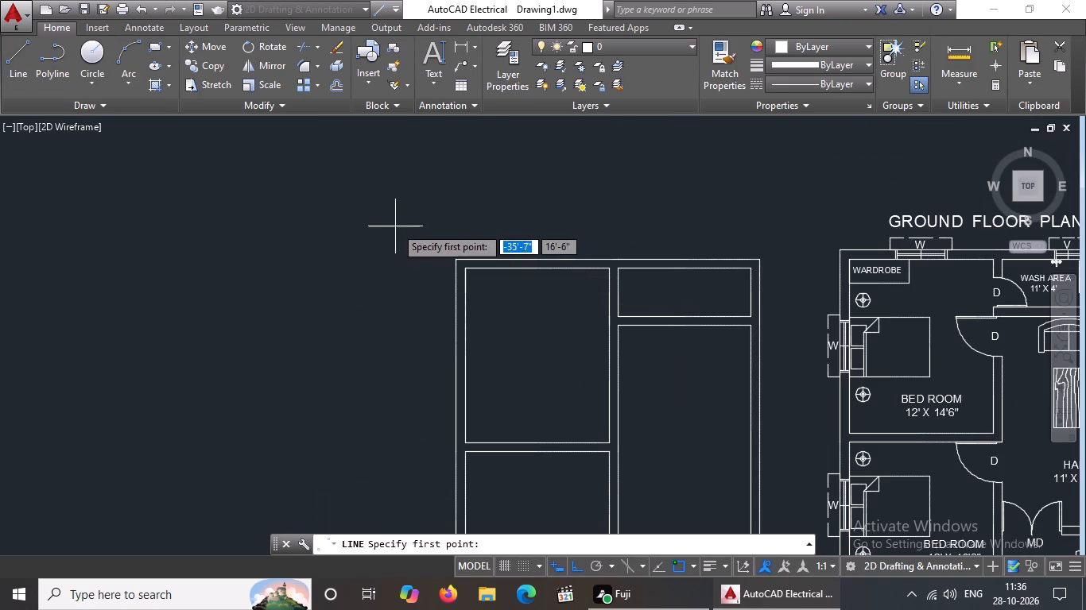
{"action": "left_click", "coordinate": [513, 323]}
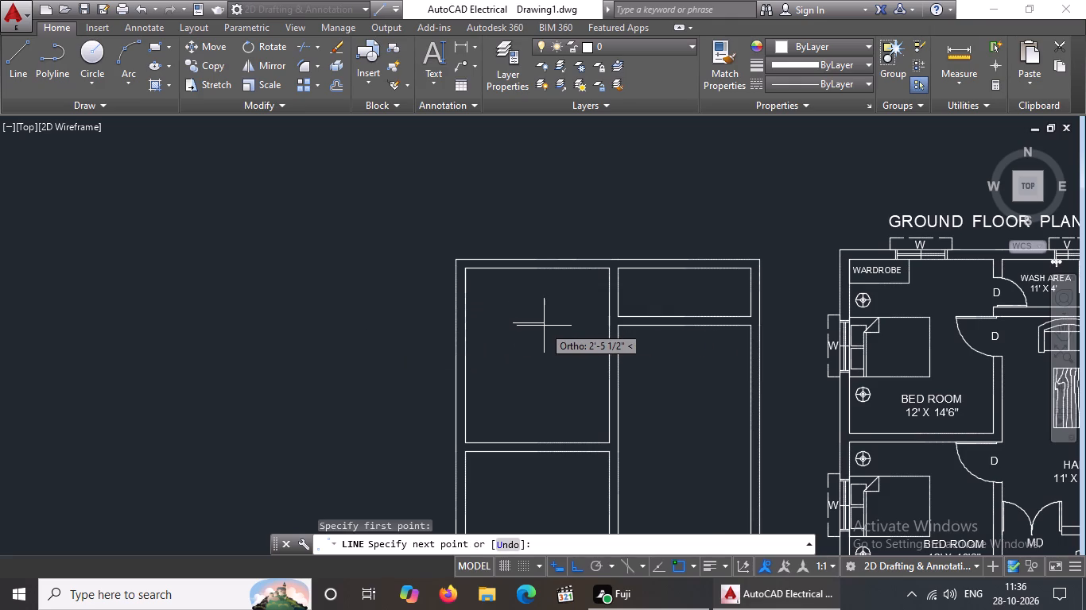
{"action": "key", "text": "9"}
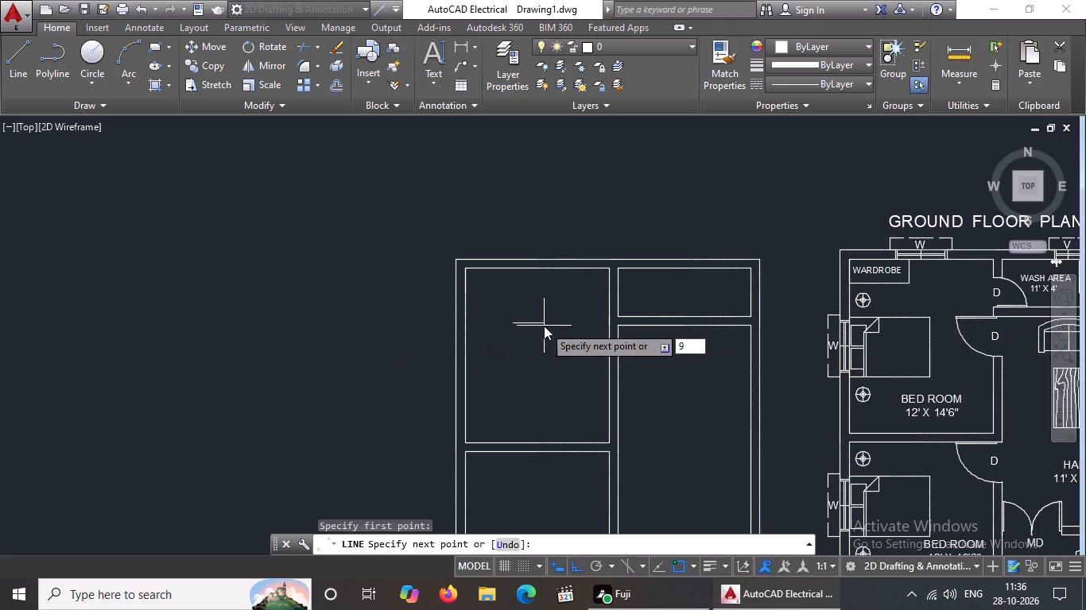
{"action": "key", "text": "shift+quotedbl"}
{"action": "key", "text": "Return"}
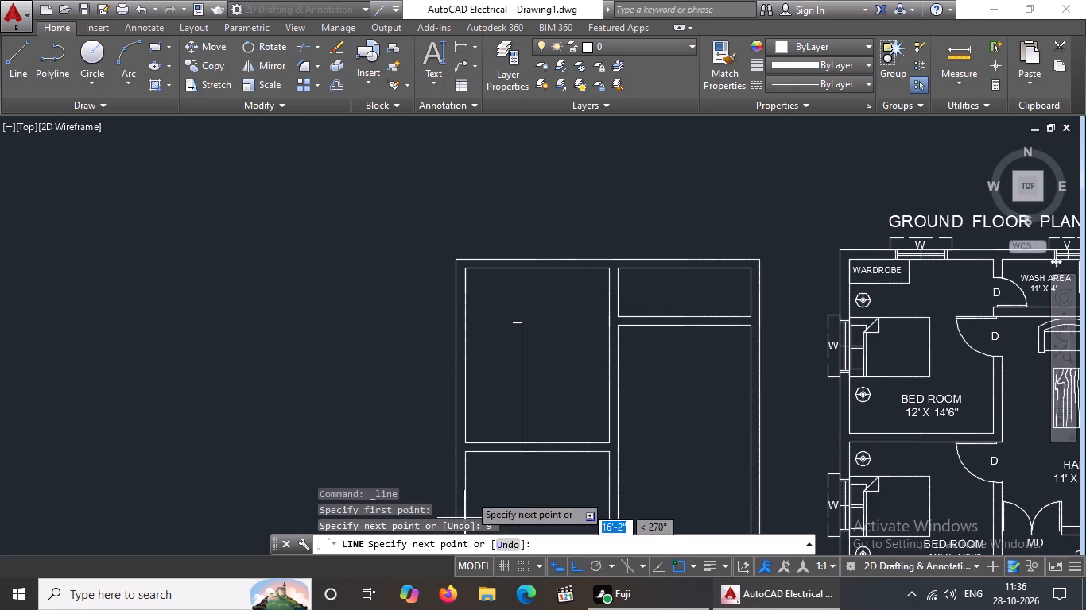
{"action": "key", "text": "9"}
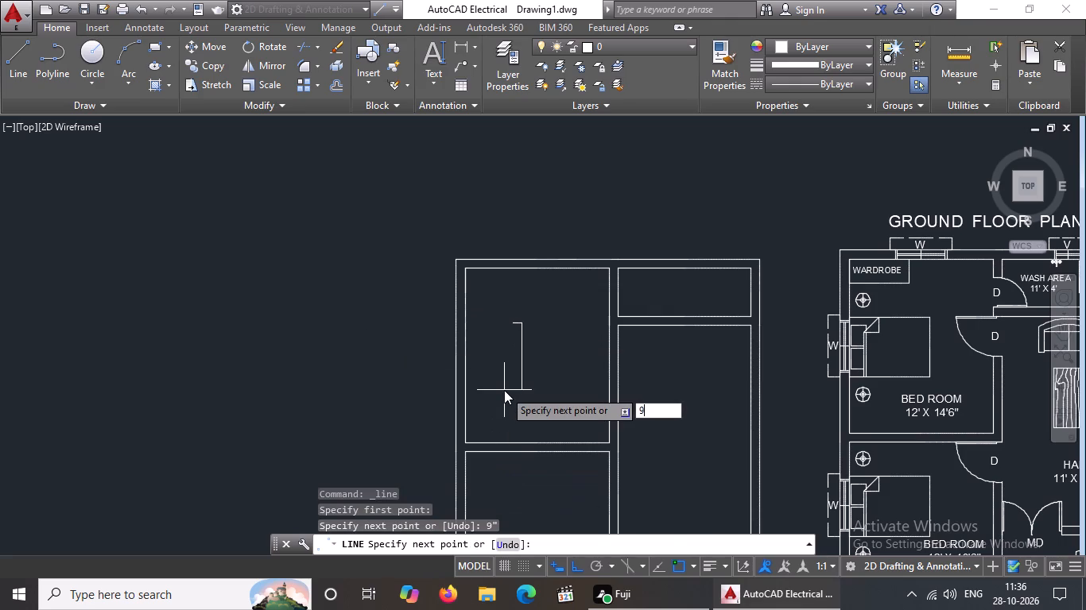
{"action": "key", "text": "shift+quotedbl"}
{"action": "key", "text": "Return"}
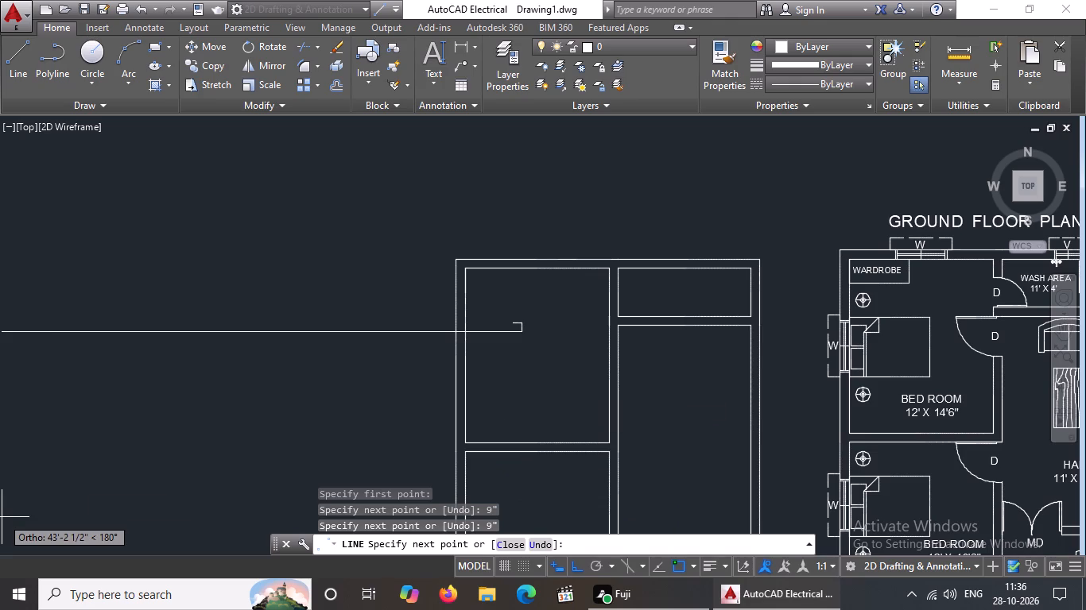
{"action": "key", "text": "9"}
{"action": "key", "text": "shift+quotedbl"}
{"action": "key", "text": "Return"}
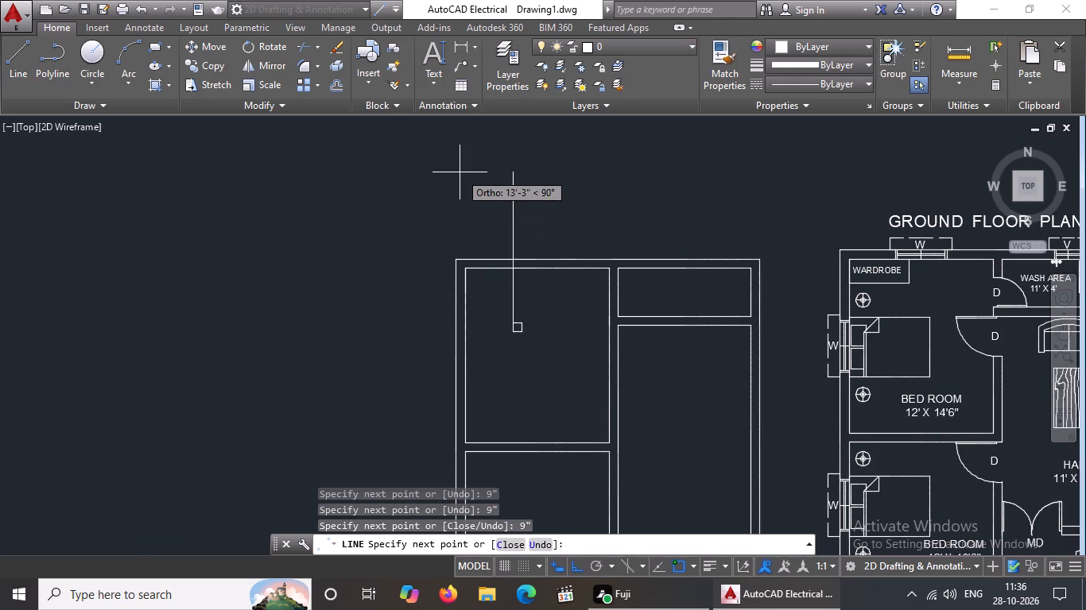
{"action": "type", "text": "9\""}
{"action": "key", "text": "Return"}
{"action": "key", "text": "Return"}
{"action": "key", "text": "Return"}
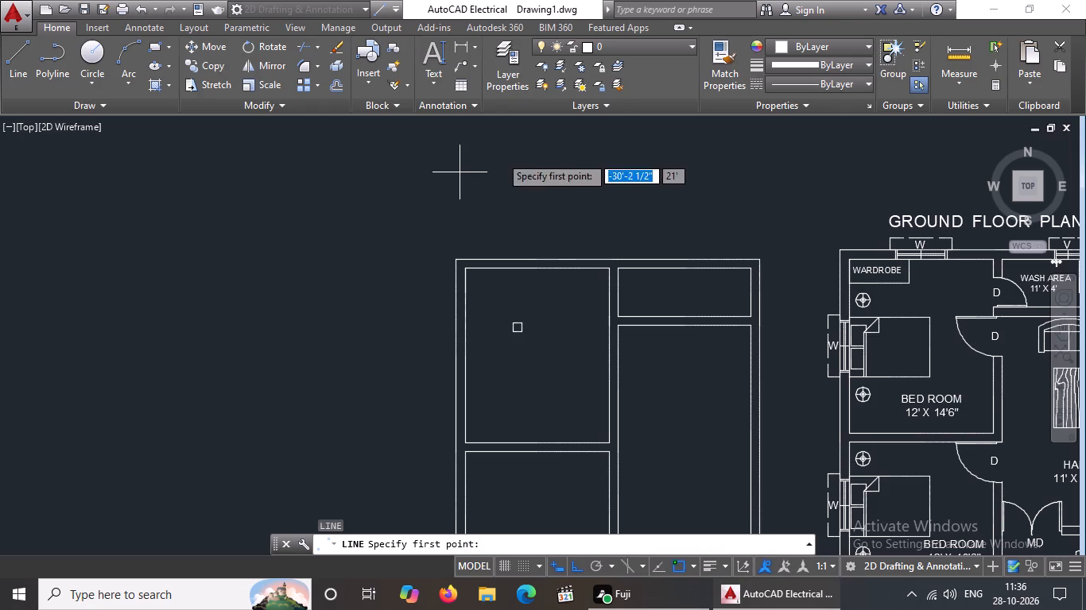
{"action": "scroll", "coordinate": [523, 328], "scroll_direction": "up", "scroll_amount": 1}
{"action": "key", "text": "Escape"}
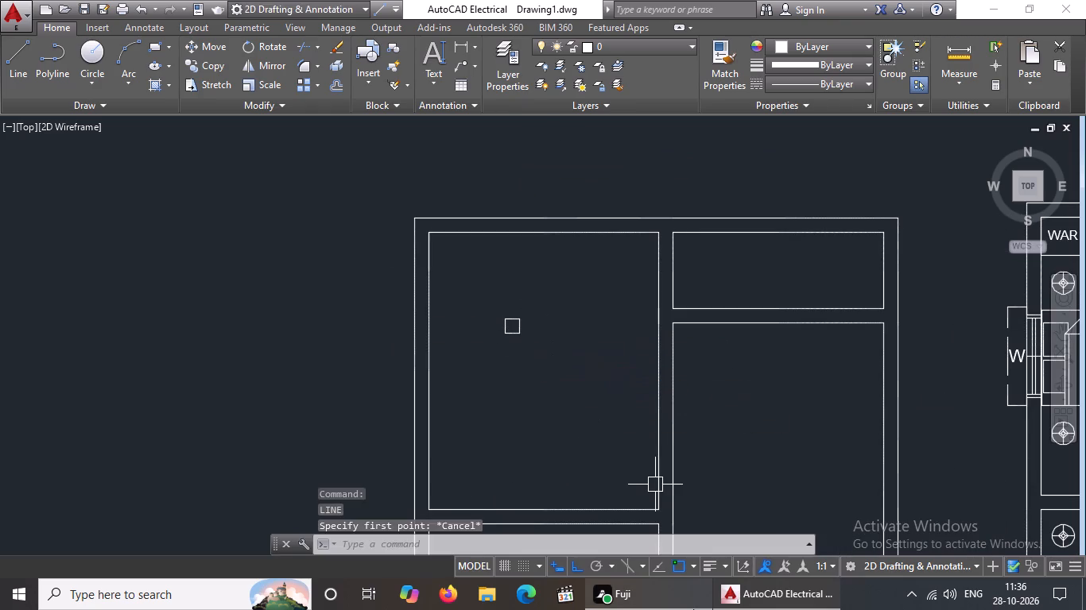
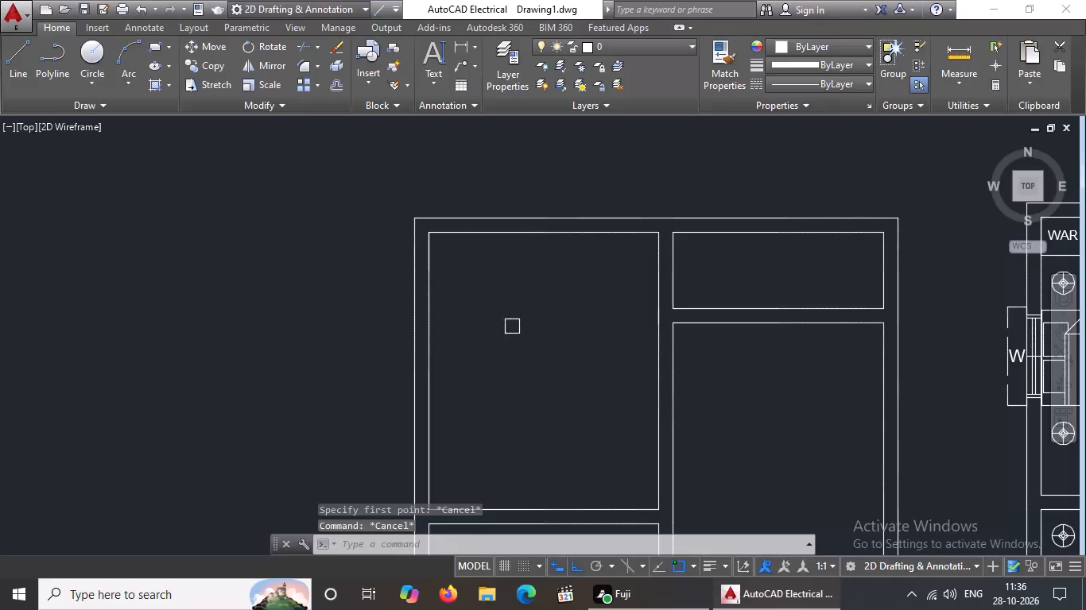
With Ortho off, copy the 9" square by its upper-left corner onto the outer upper-left corner of the stripped plan.
{"action": "left_click", "coordinate": [530, 352]}
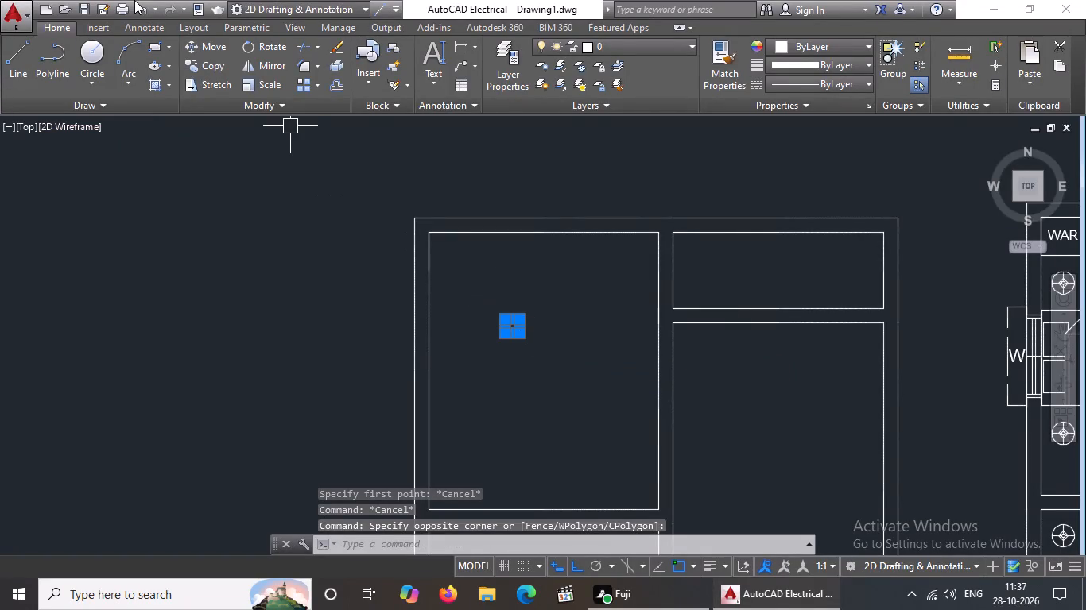
{"action": "left_click", "coordinate": [212, 67]}
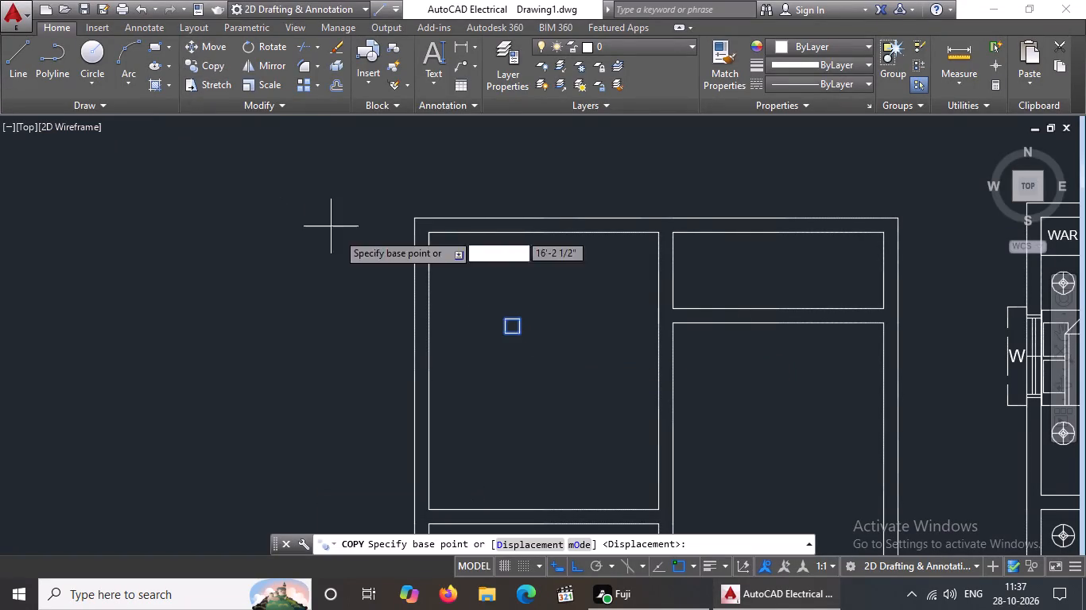
{"action": "left_click", "coordinate": [505, 320]}
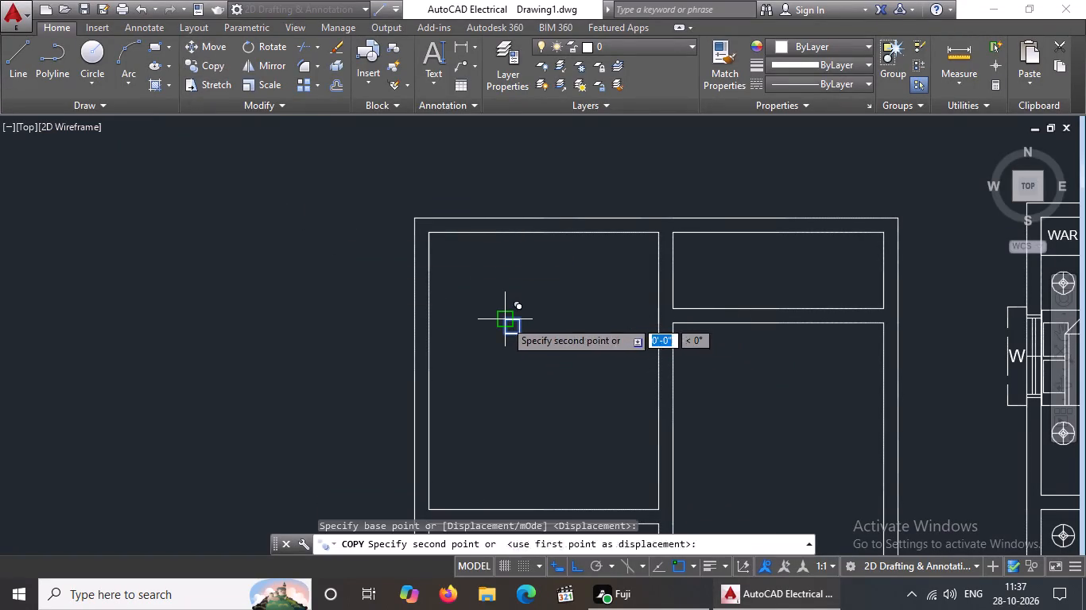
{"action": "left_click", "coordinate": [579, 563]}
{"action": "scroll", "coordinate": [419, 222], "scroll_direction": "up", "scroll_amount": 3}
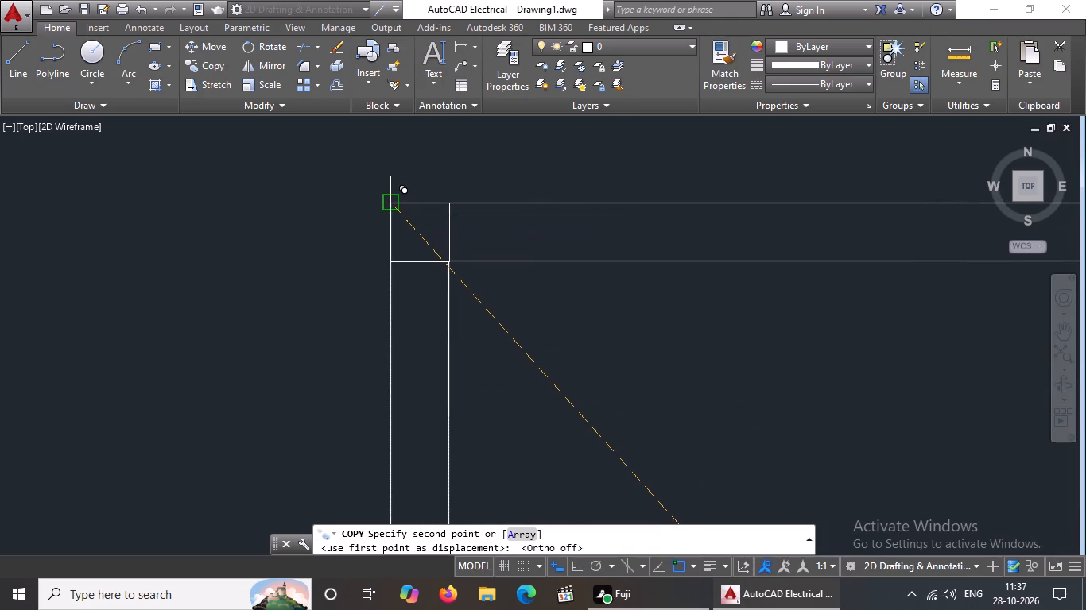
{"action": "scroll", "coordinate": [392, 203], "scroll_direction": "up", "scroll_amount": 1}
{"action": "left_click", "coordinate": [392, 203]}
{"action": "scroll", "coordinate": [482, 359], "scroll_direction": "down", "scroll_amount": 2}
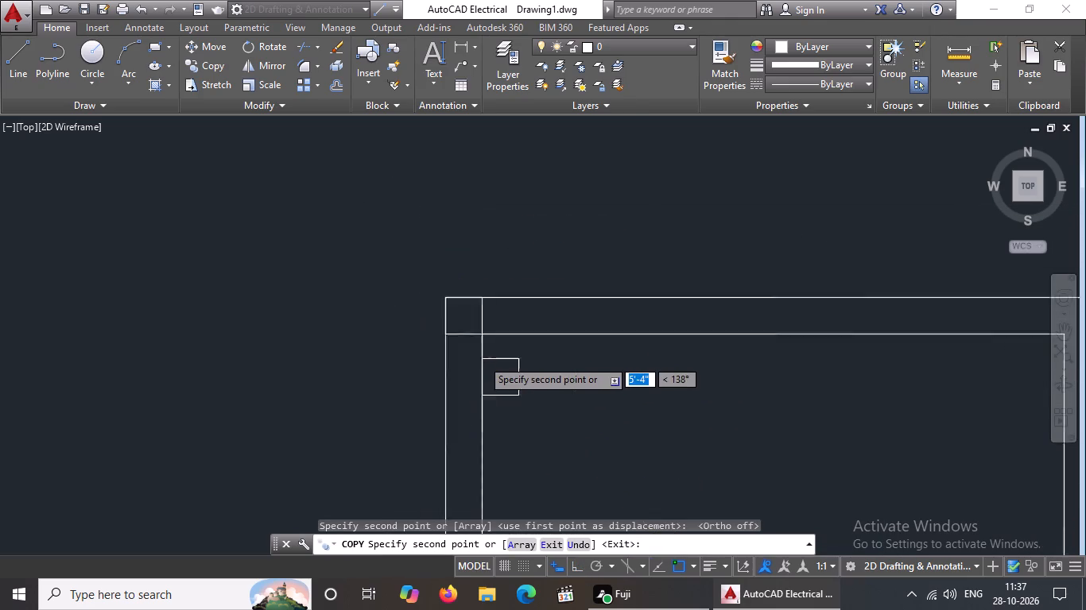
{"action": "scroll", "coordinate": [482, 359], "scroll_direction": "down", "scroll_amount": 4}
{"action": "scroll", "coordinate": [708, 352], "scroll_direction": "up", "scroll_amount": 2}
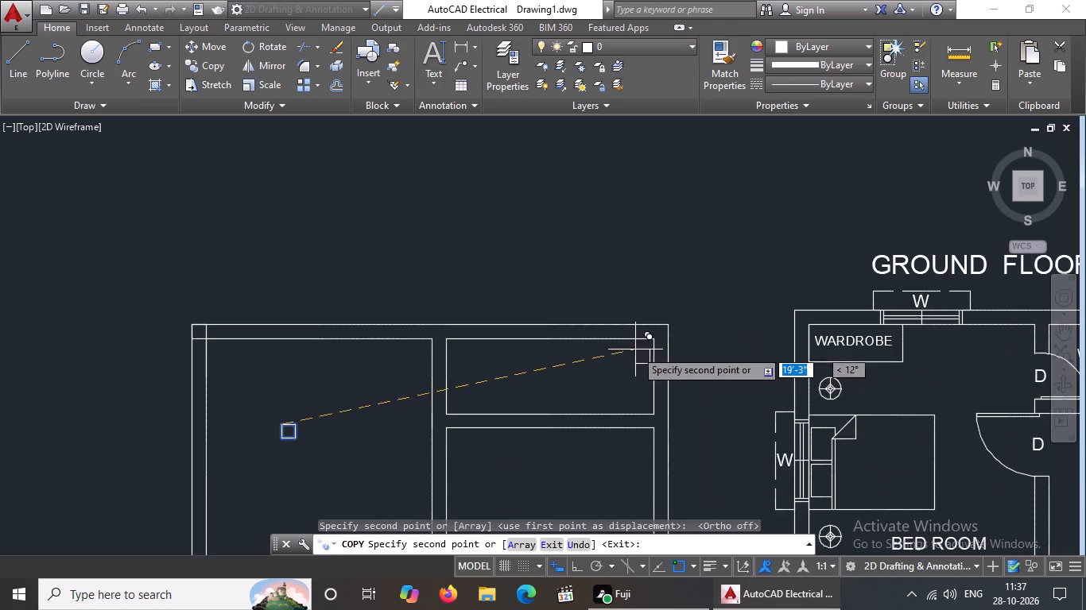
{"action": "key", "text": "Escape"}
Copy the square by its lower-left corner to the top wall's junction with the central wall, the upper-right corner, and the wash area wall's outer junction.
{"action": "left_click", "coordinate": [250, 407]}
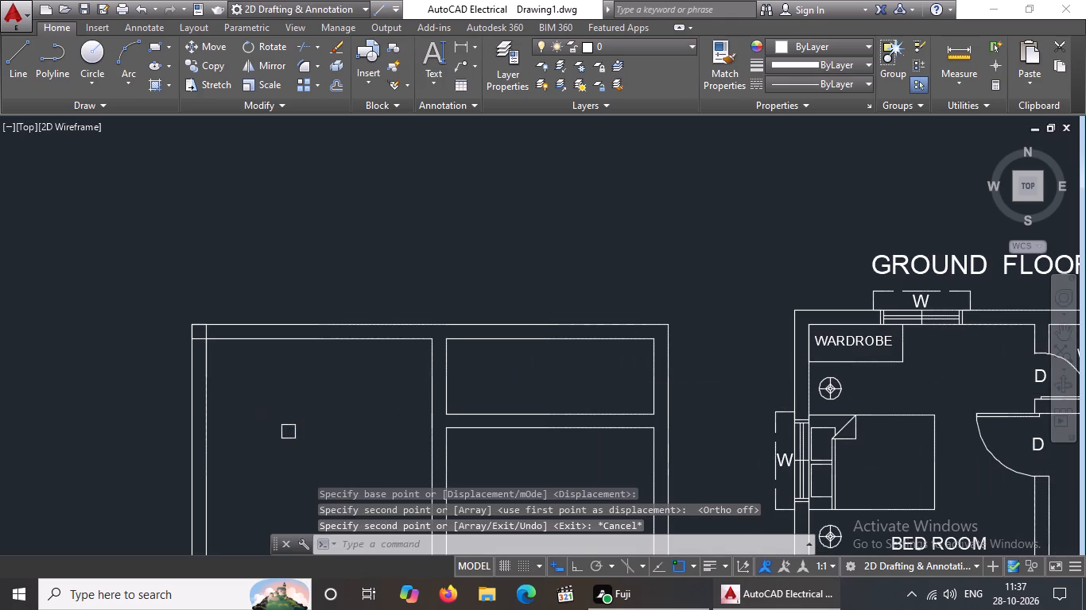
{"action": "left_click", "coordinate": [308, 443]}
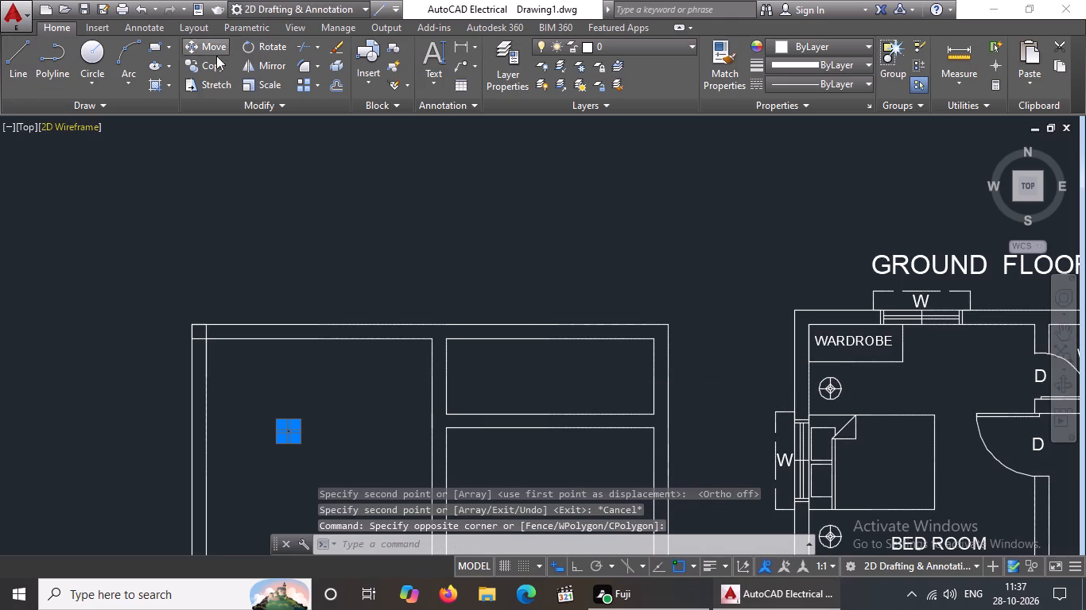
{"action": "left_click", "coordinate": [208, 64]}
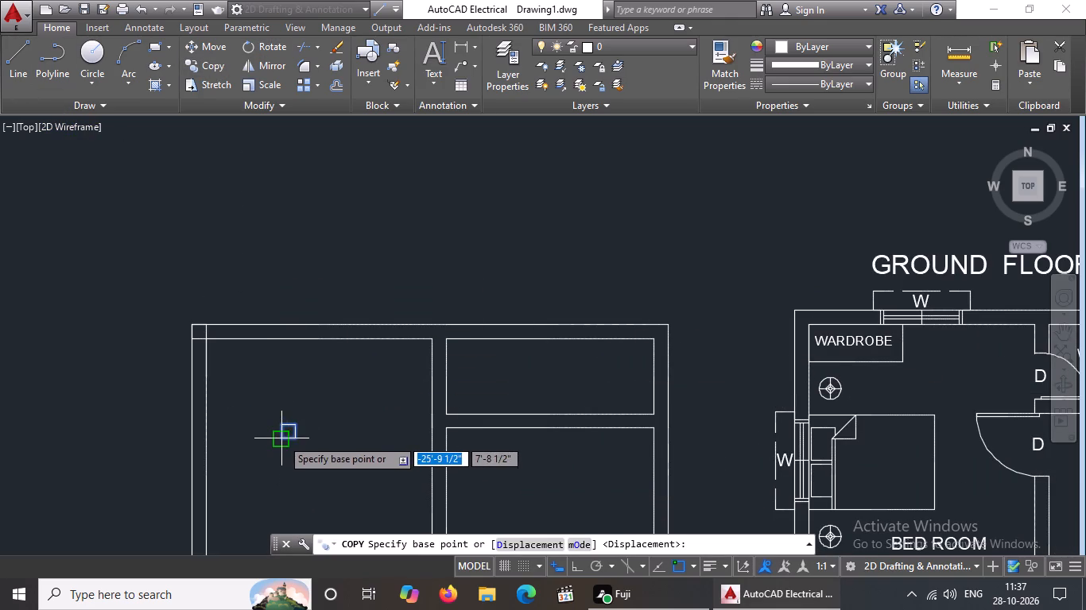
{"action": "left_click", "coordinate": [281, 438]}
{"action": "scroll", "coordinate": [445, 342], "scroll_direction": "up", "scroll_amount": 4}
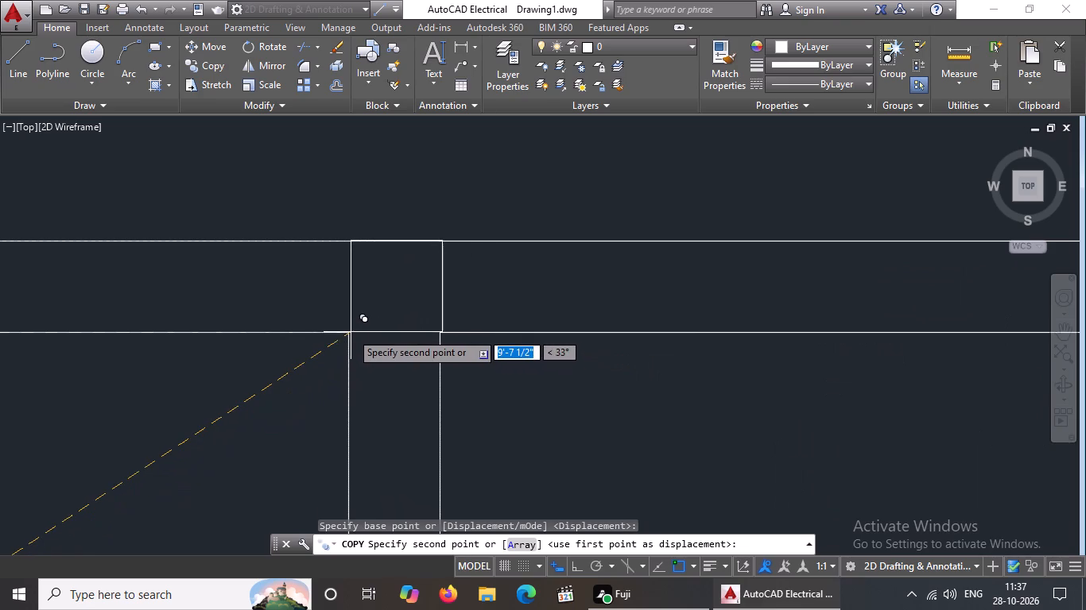
{"action": "left_click", "coordinate": [343, 332]}
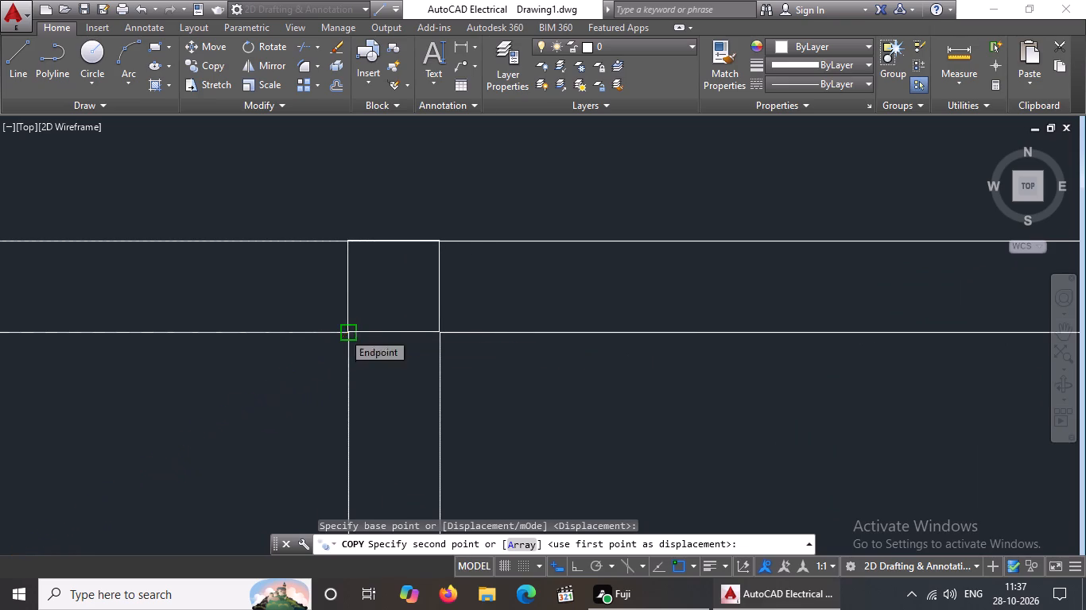
{"action": "scroll", "coordinate": [324, 427], "scroll_direction": "down", "scroll_amount": 3}
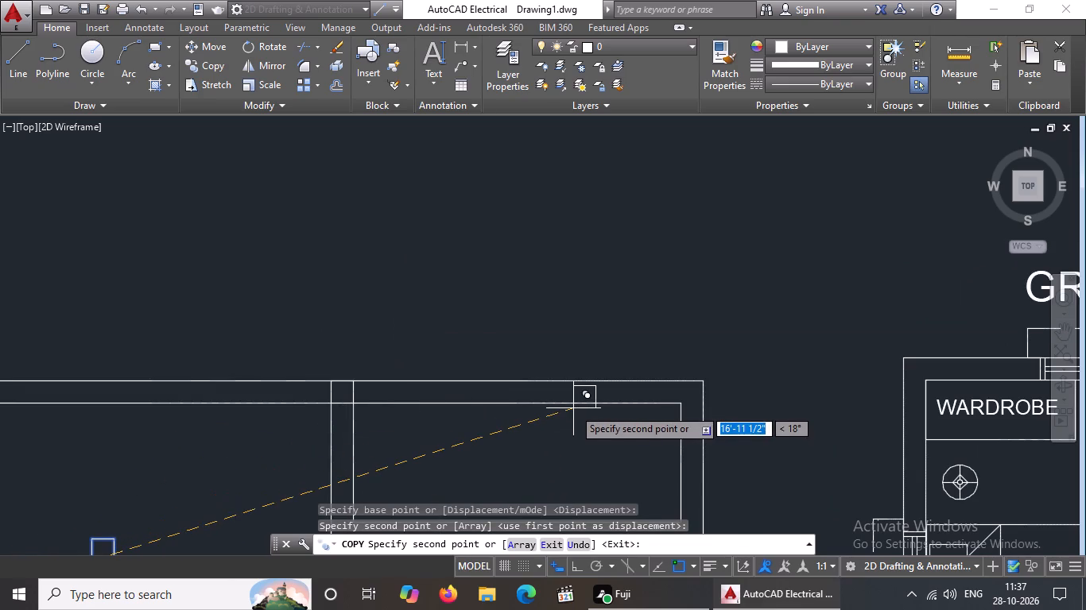
{"action": "scroll", "coordinate": [680, 398], "scroll_direction": "up", "scroll_amount": 3}
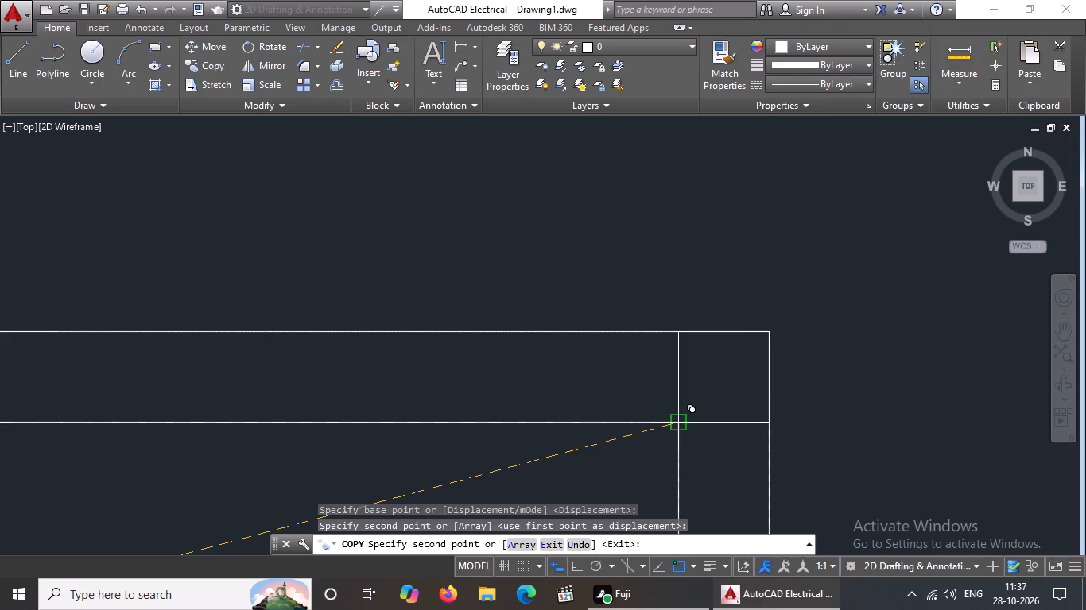
{"action": "left_click", "coordinate": [677, 423]}
{"action": "scroll", "coordinate": [690, 306], "scroll_direction": "down", "scroll_amount": 4}
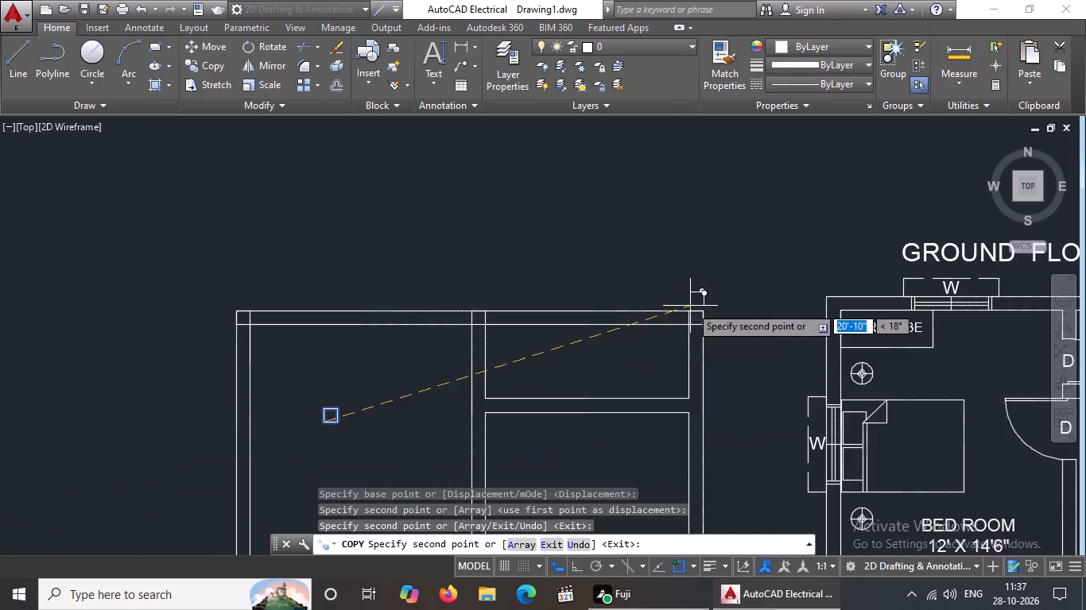
{"action": "scroll", "coordinate": [688, 408], "scroll_direction": "up", "scroll_amount": 3}
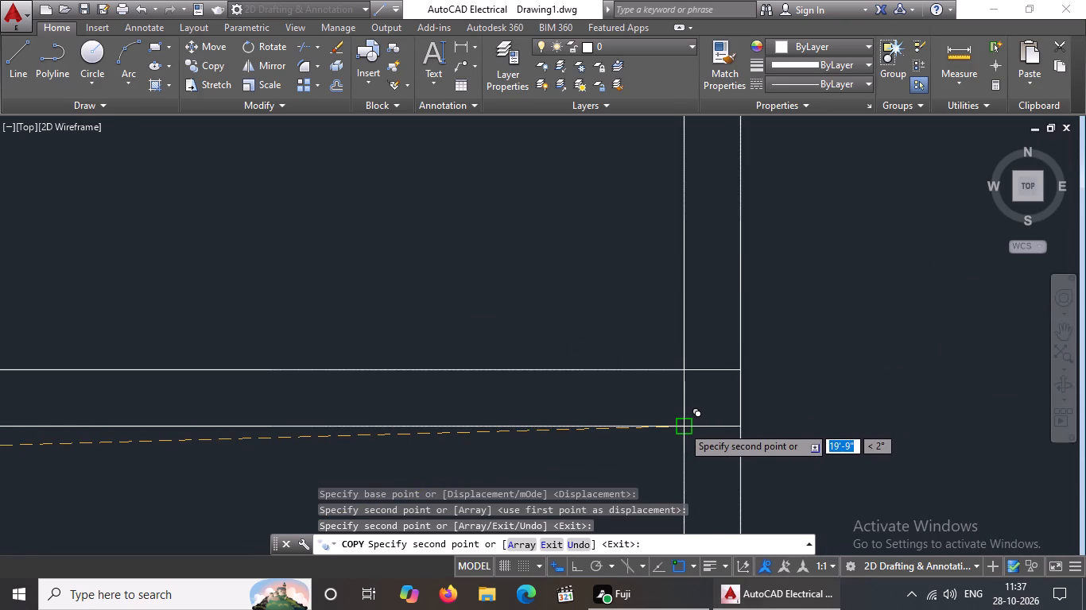
{"action": "left_click", "coordinate": [682, 425]}
{"action": "scroll", "coordinate": [804, 407], "scroll_direction": "down", "scroll_amount": 4}
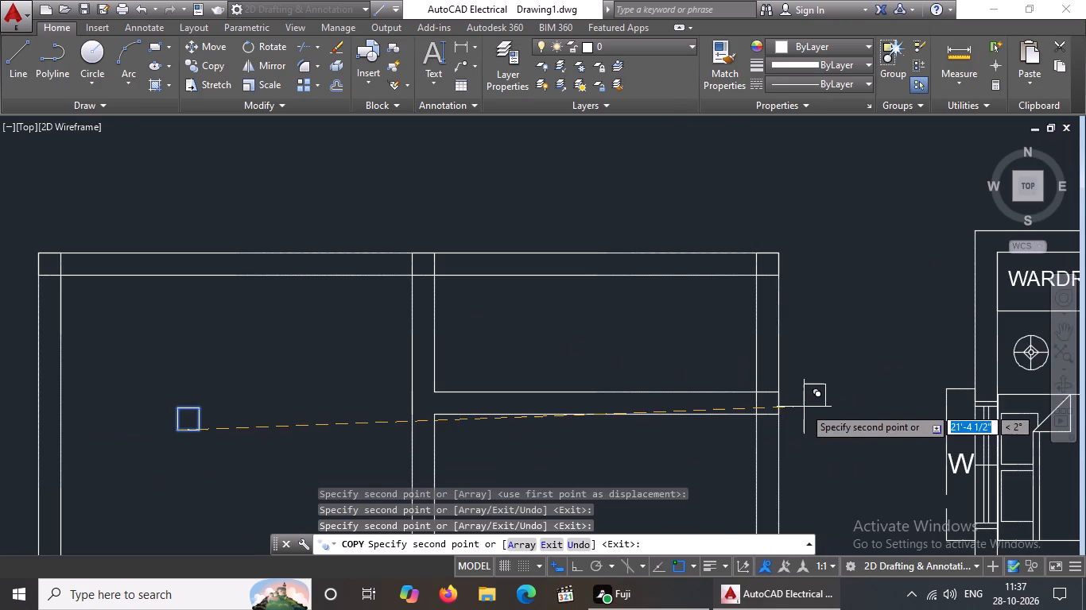
{"action": "key", "text": "Escape"}
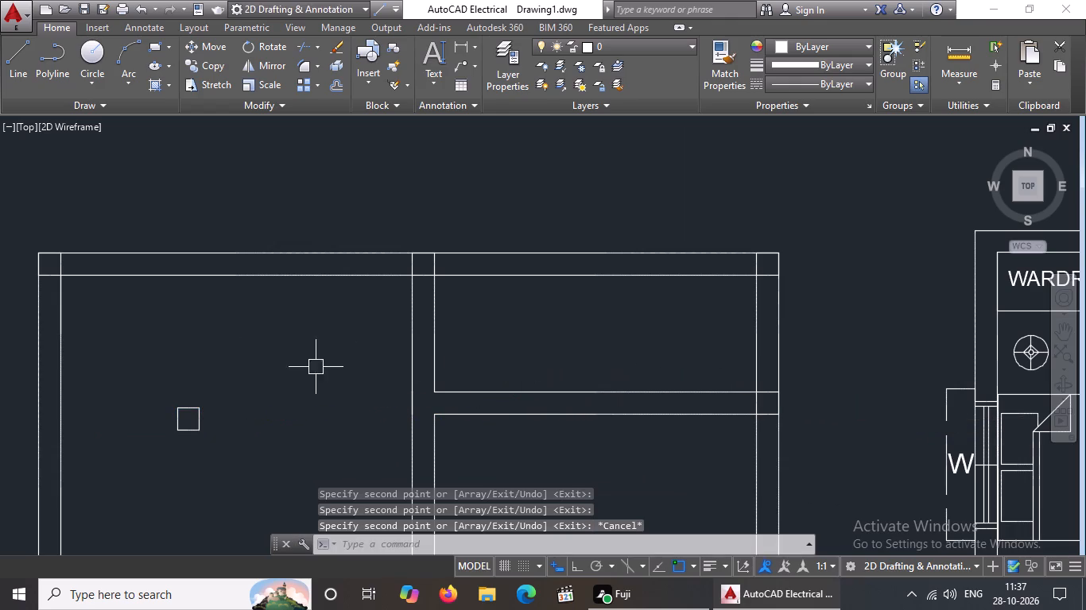
Copy the square by its lower-right corner to the wash area wall's junction with the central wall and the bedroom dividing wall's outer junction.
{"action": "left_click", "coordinate": [161, 392]}
{"action": "left_click", "coordinate": [225, 453]}
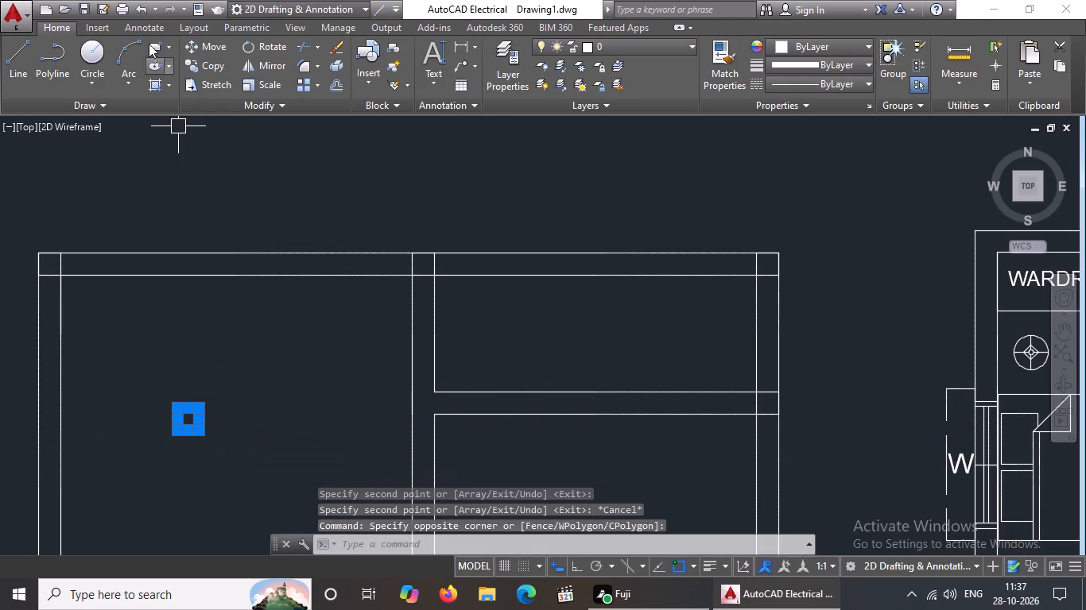
{"action": "left_click", "coordinate": [220, 62]}
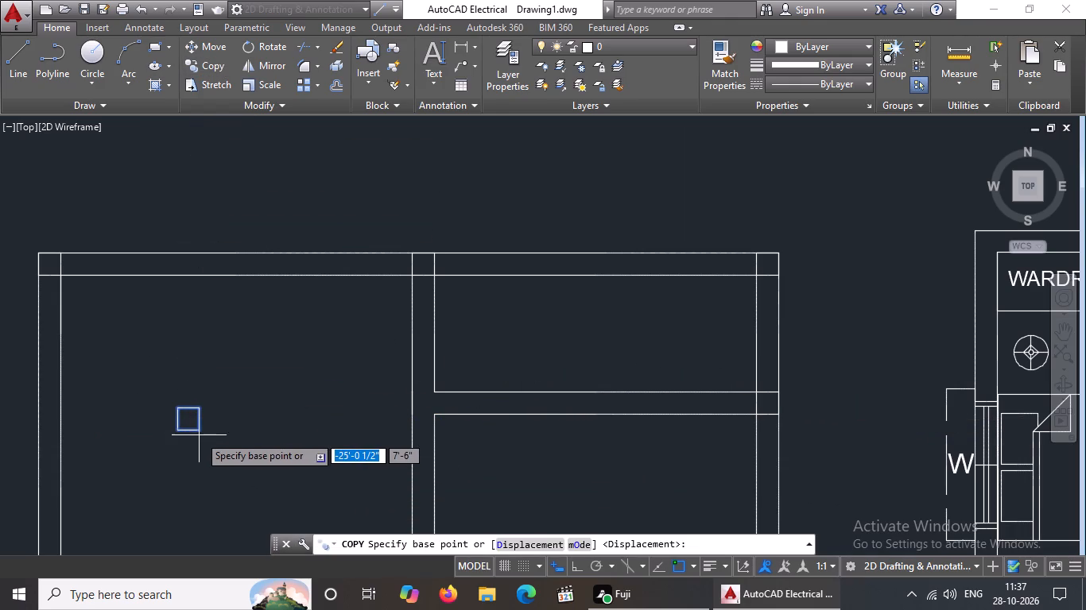
{"action": "left_click_drag", "start_coordinate": [200, 428], "coordinate": [207, 427]}
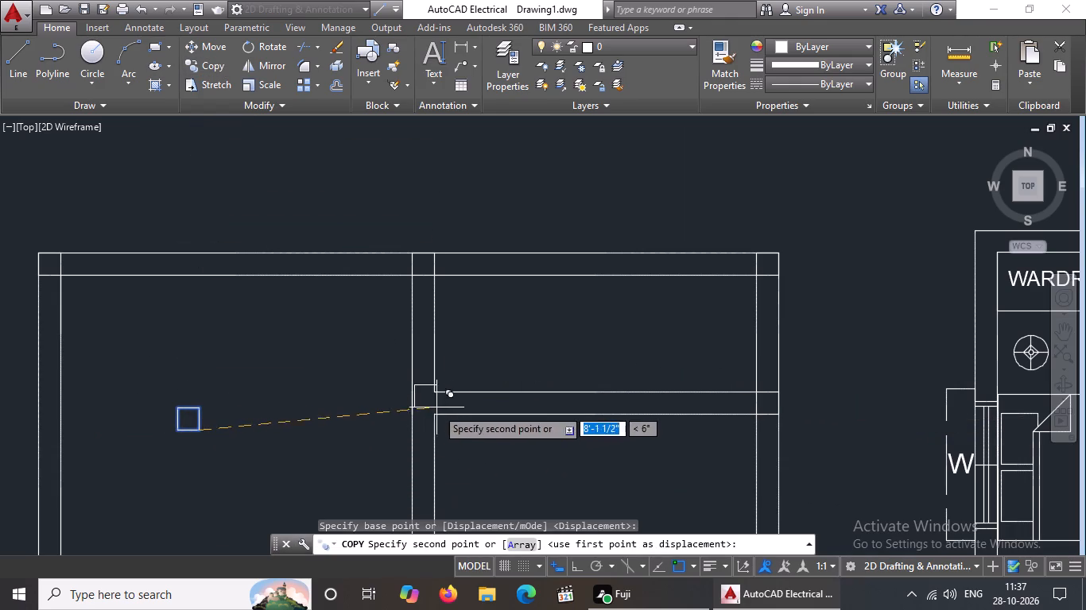
{"action": "left_click", "coordinate": [437, 415]}
{"action": "scroll", "coordinate": [467, 400], "scroll_direction": "down", "scroll_amount": 4}
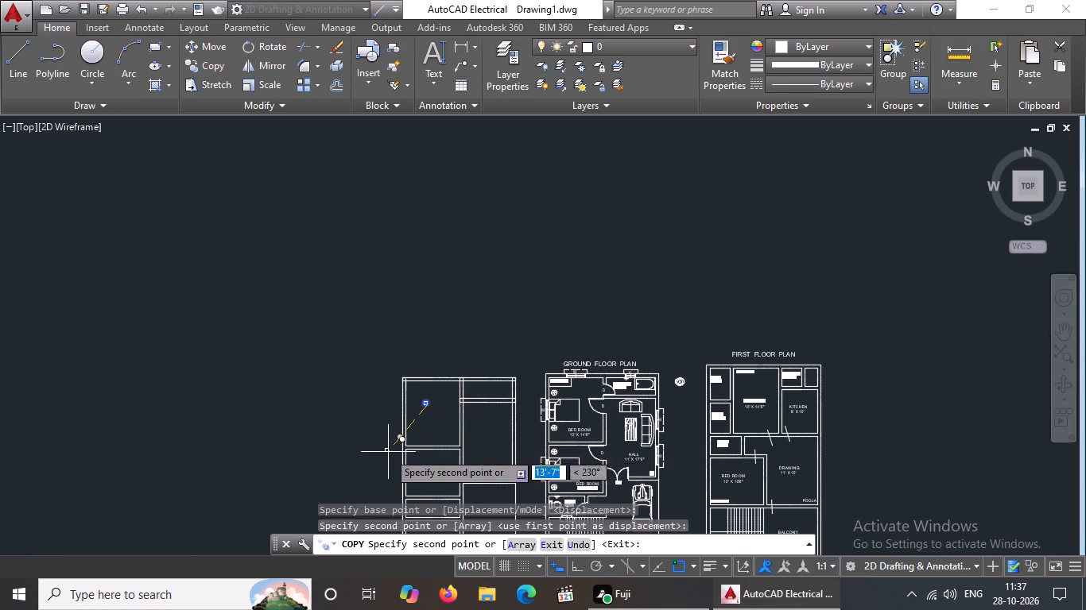
{"action": "scroll", "coordinate": [401, 447], "scroll_direction": "up", "scroll_amount": 5}
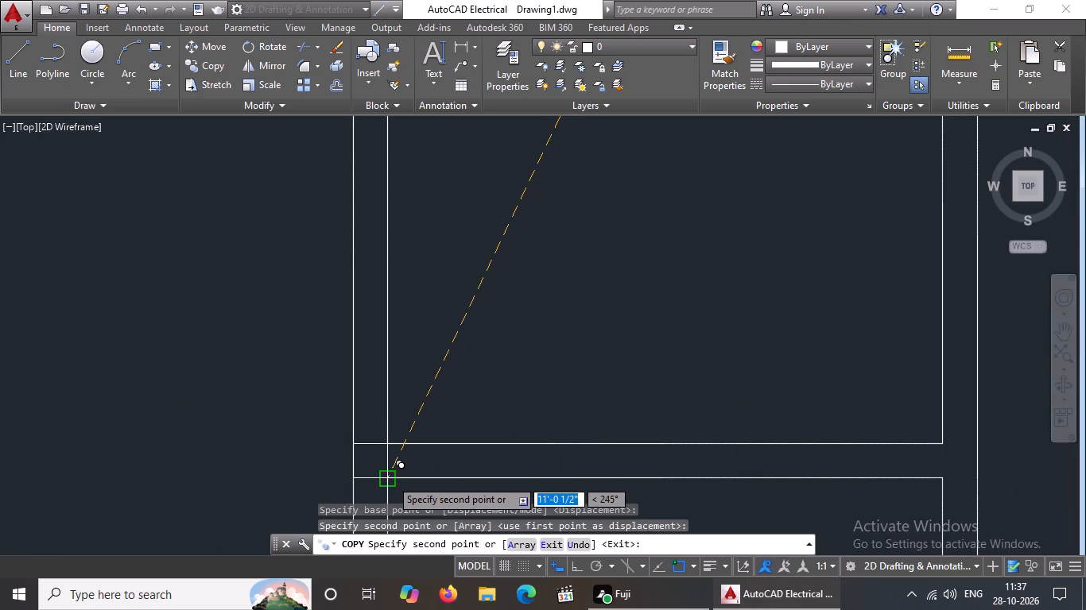
{"action": "left_click", "coordinate": [390, 479]}
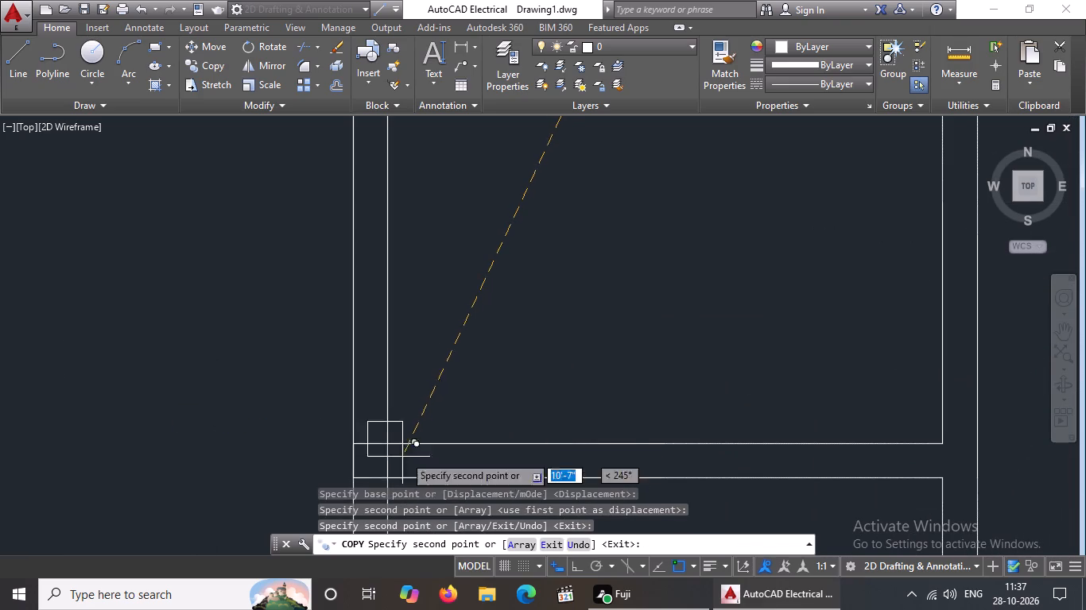
{"action": "scroll", "coordinate": [472, 401], "scroll_direction": "down", "scroll_amount": 3}
{"action": "key", "text": "Escape"}
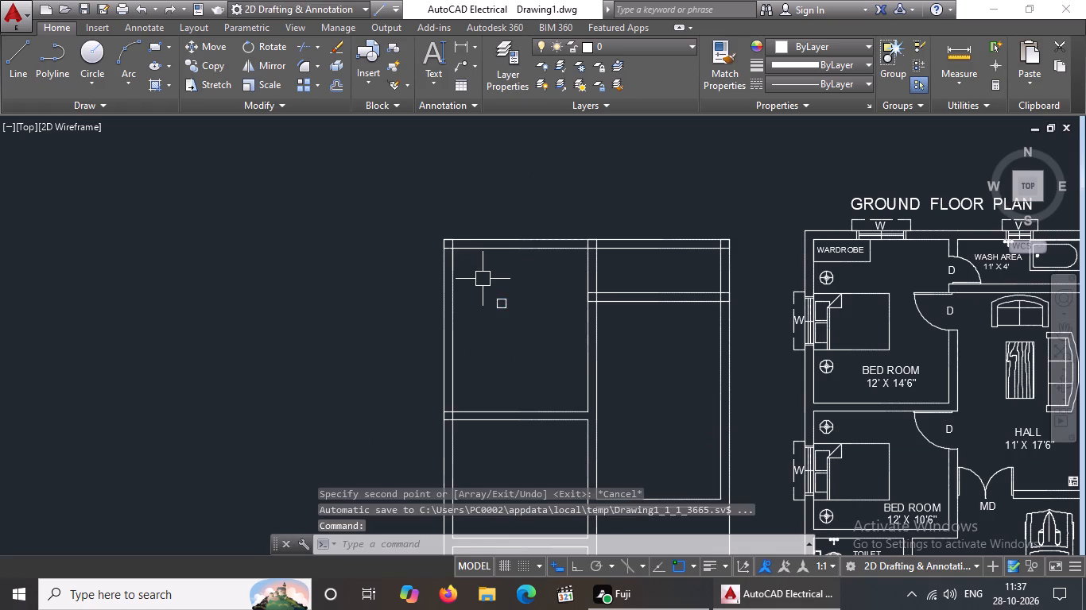
Copy the square by its lower-left corner to the junction of the bedroom dividing wall and the central wall.
{"action": "left_click", "coordinate": [484, 282]}
{"action": "left_click", "coordinate": [520, 331]}
{"action": "left_click", "coordinate": [204, 68]}
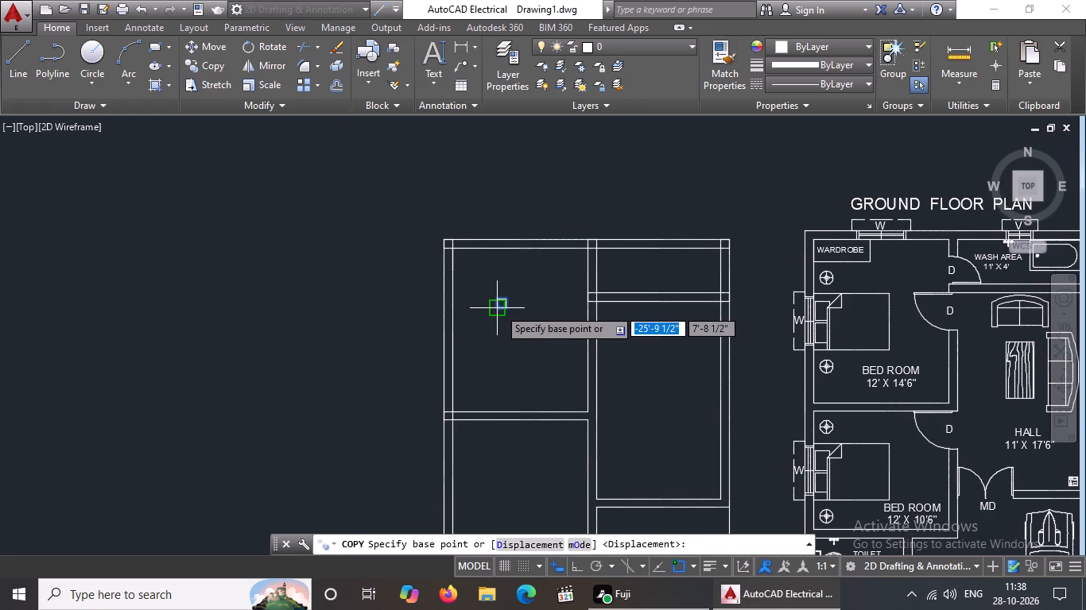
{"action": "left_click_drag", "start_coordinate": [498, 308], "coordinate": [506, 320]}
{"action": "scroll", "coordinate": [591, 420], "scroll_direction": "up", "scroll_amount": 2}
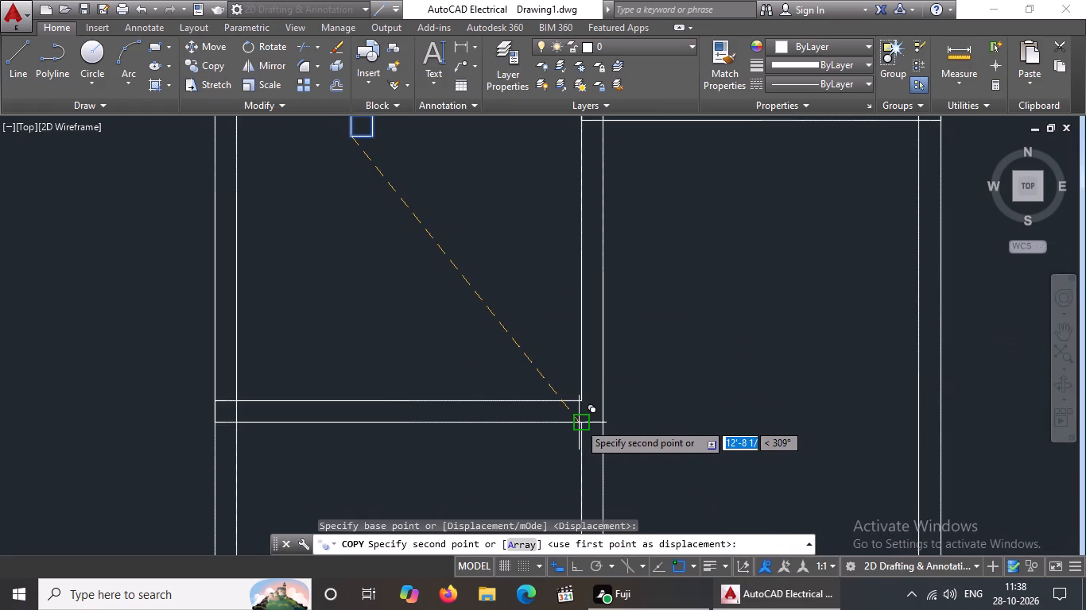
{"action": "scroll", "coordinate": [578, 422], "scroll_direction": "up", "scroll_amount": 3}
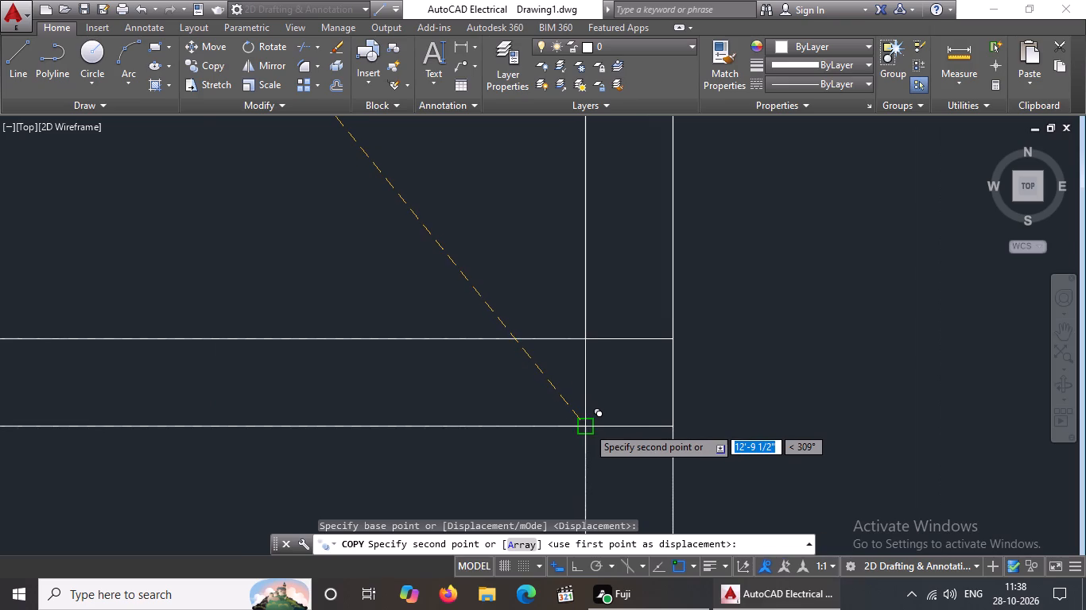
{"action": "left_click", "coordinate": [588, 427]}
{"action": "scroll", "coordinate": [606, 360], "scroll_direction": "down", "scroll_amount": 6}
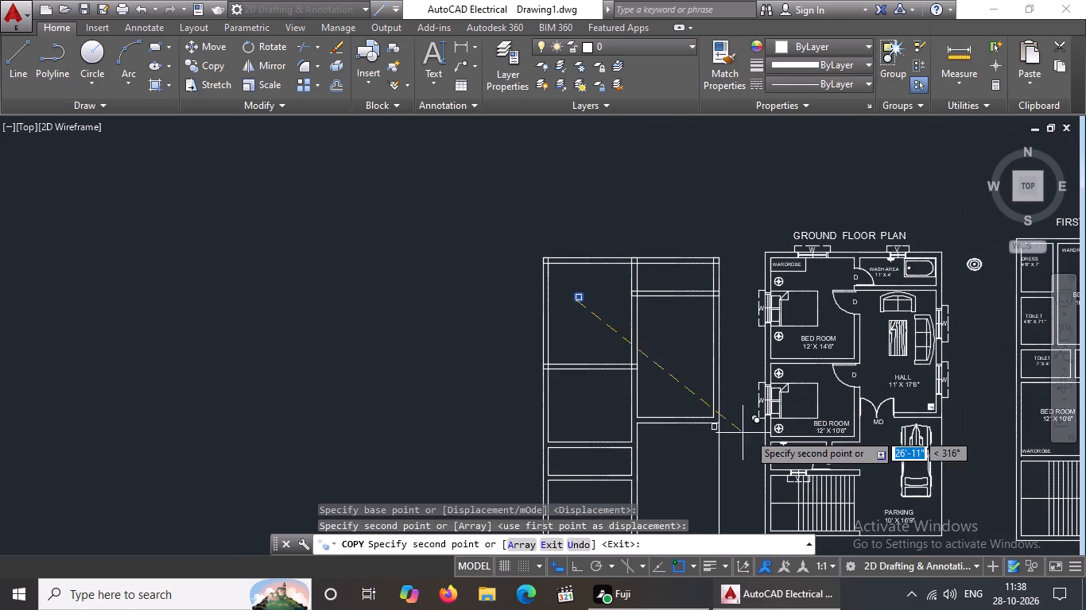
{"action": "scroll", "coordinate": [749, 425], "scroll_direction": "up", "scroll_amount": 3}
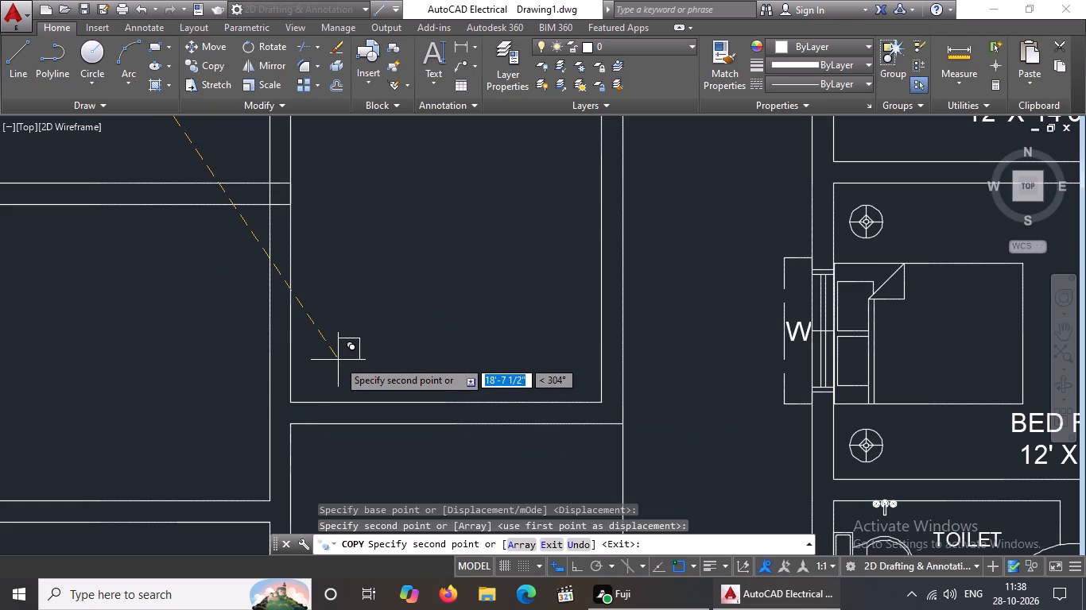
{"action": "key", "text": "Escape"}
Copy the 9" square by its lower-right corner to the hall bottom wall's junctions with the central wall and the outer right wall.
{"action": "scroll", "coordinate": [338, 358], "scroll_direction": "down", "scroll_amount": 2}
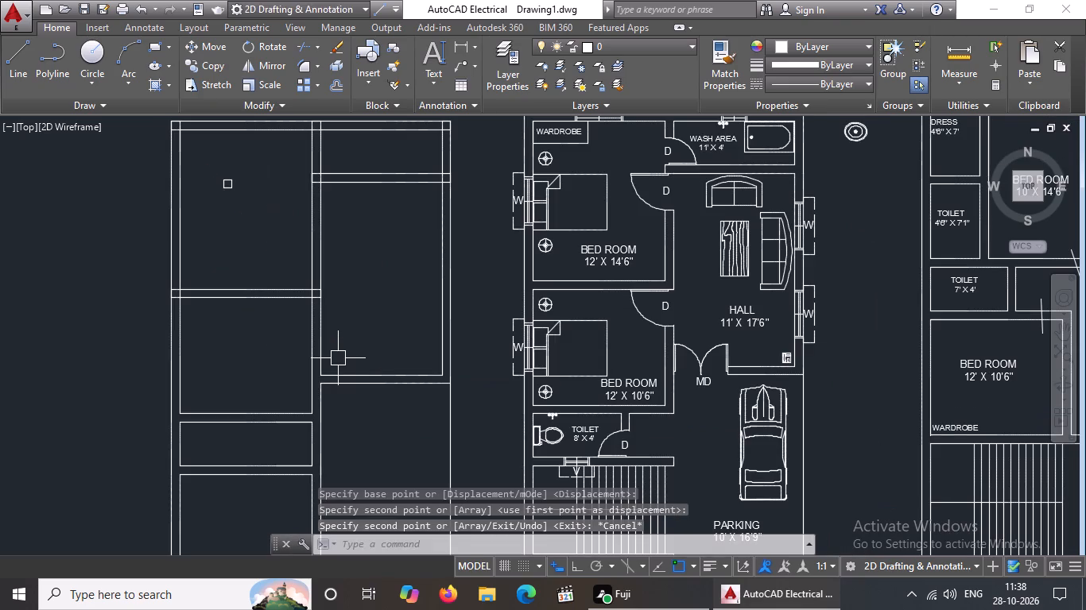
{"action": "middle_click_drag", "start_coordinate": [351, 334], "coordinate": [351, 361]}
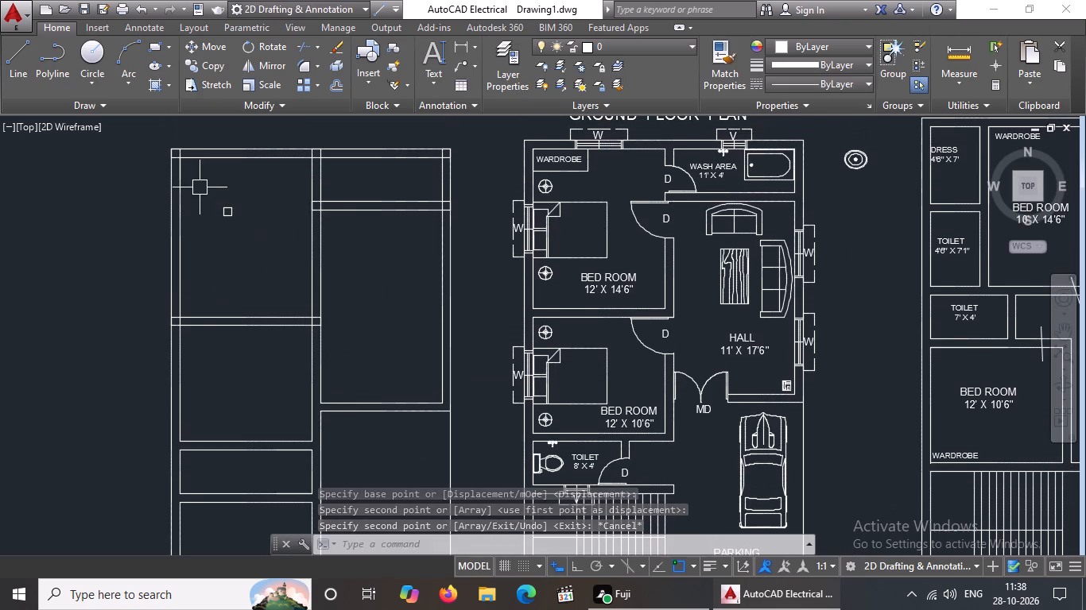
{"action": "left_click", "coordinate": [200, 187]}
{"action": "left_click", "coordinate": [246, 234]}
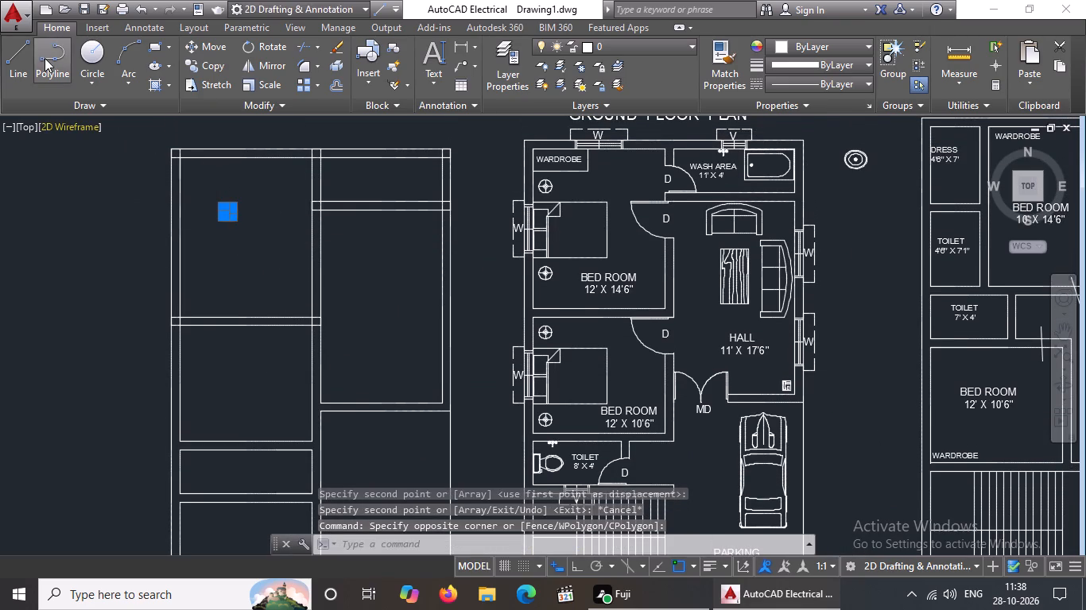
{"action": "left_click", "coordinate": [200, 65]}
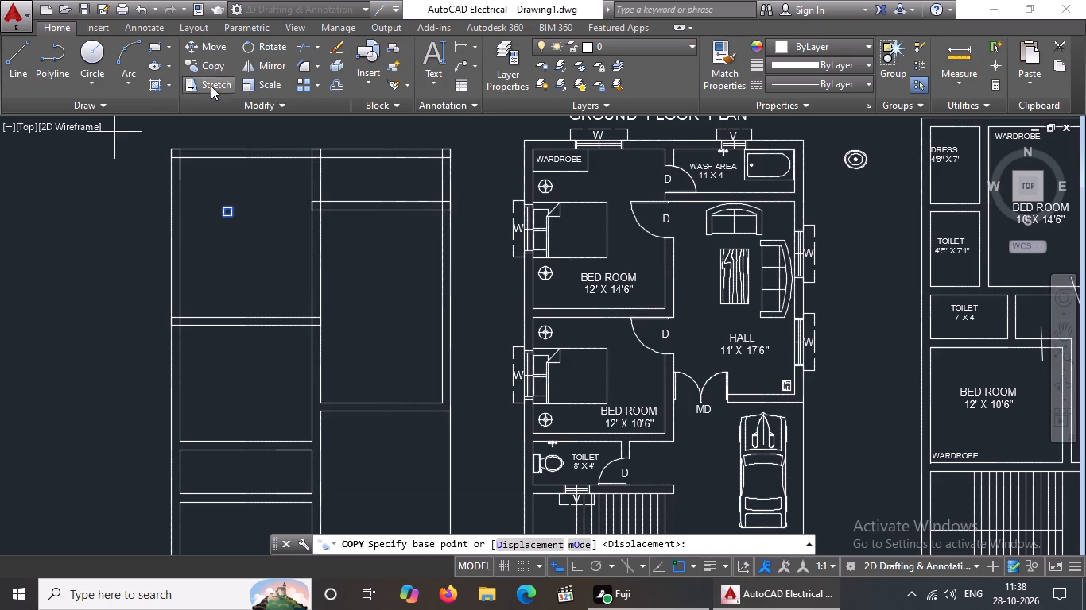
{"action": "left_click", "coordinate": [232, 214]}
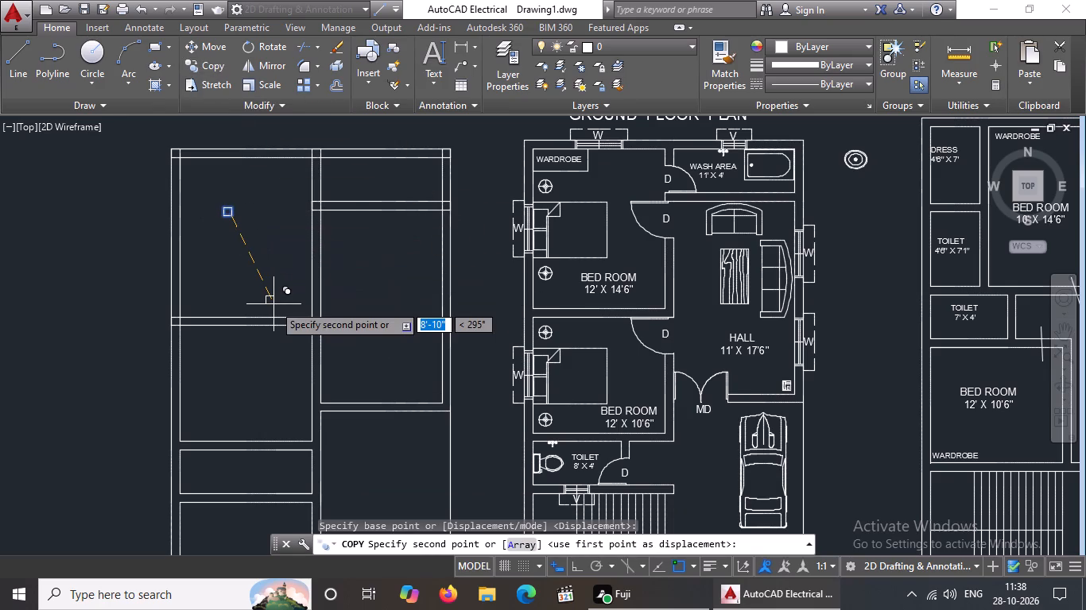
{"action": "scroll", "coordinate": [339, 415], "scroll_direction": "up", "scroll_amount": 6}
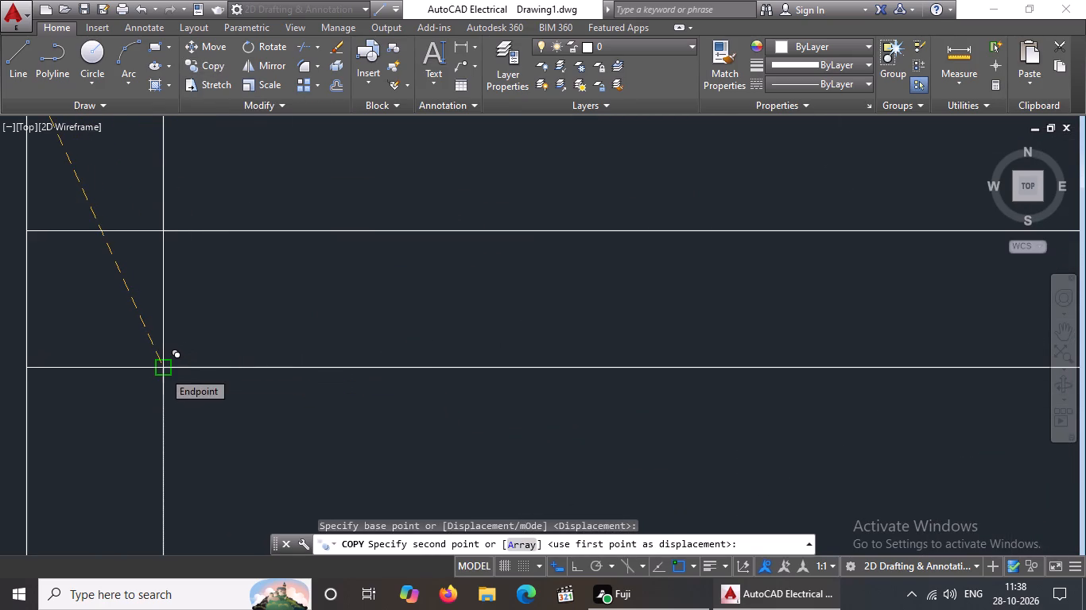
{"action": "left_click_drag", "start_coordinate": [163, 371], "coordinate": [173, 372]}
{"action": "scroll", "coordinate": [307, 353], "scroll_direction": "down", "scroll_amount": 4}
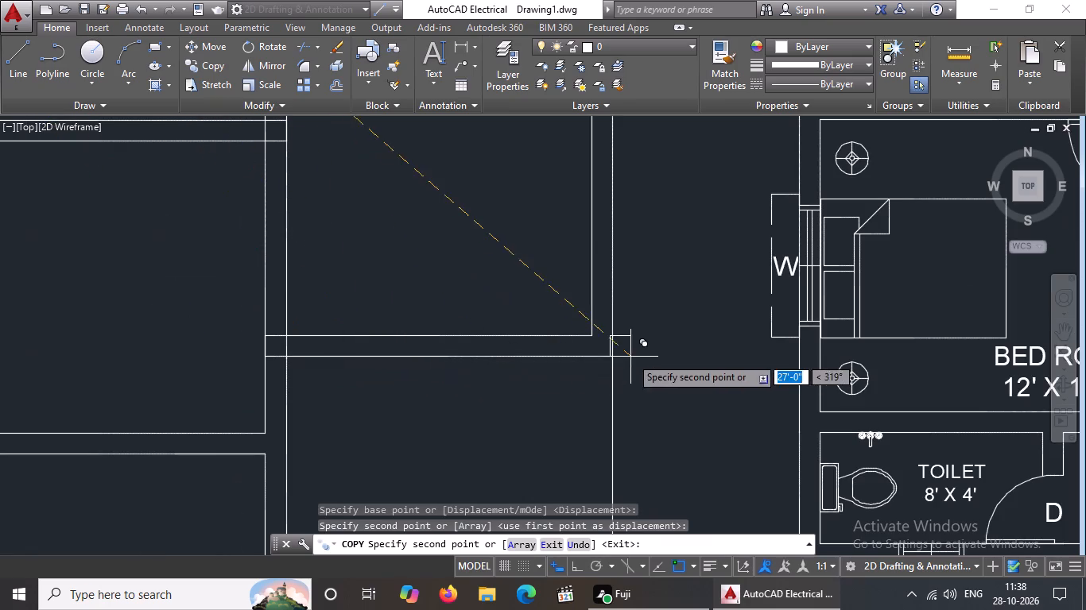
{"action": "scroll", "coordinate": [599, 353], "scroll_direction": "up", "scroll_amount": 3}
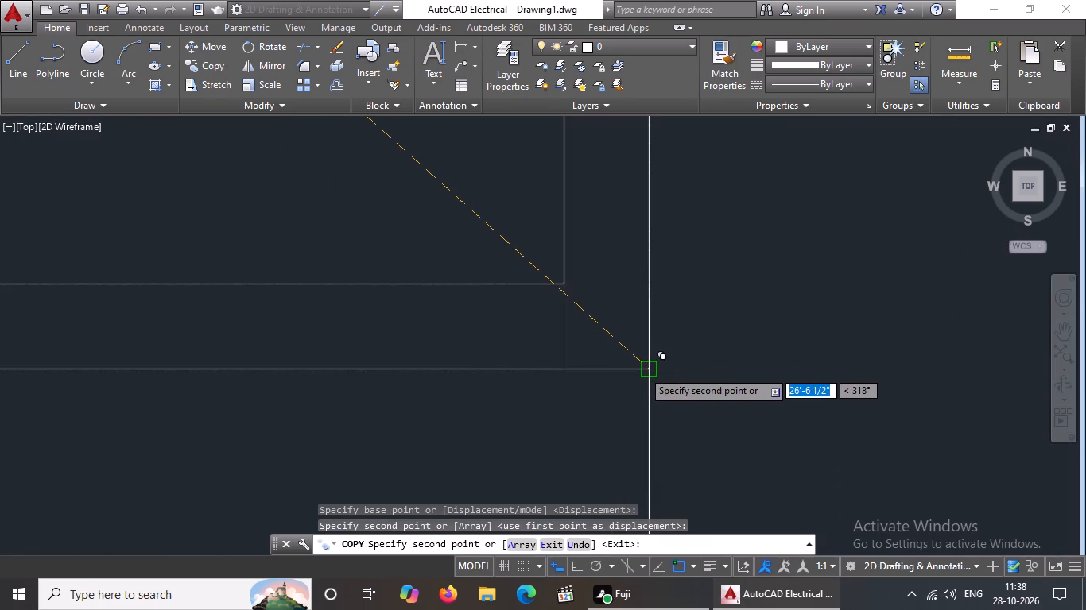
{"action": "left_click", "coordinate": [643, 369]}
Place another copy by its lower-right corner where the wall between the lower bedroom and toilet meets the outer left wall.
{"action": "scroll", "coordinate": [636, 353], "scroll_direction": "down", "scroll_amount": 4}
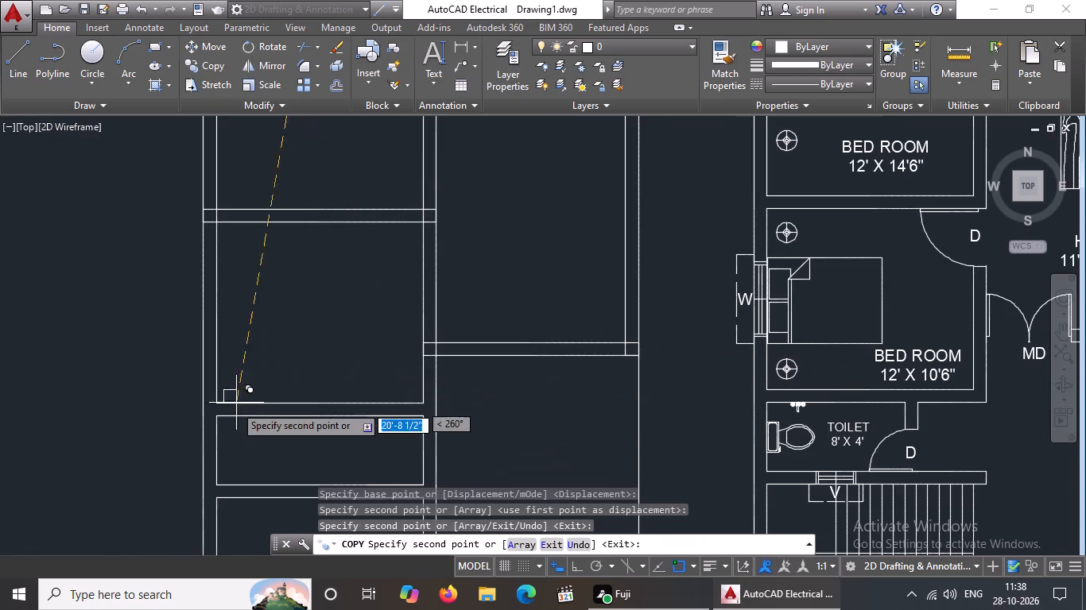
{"action": "scroll", "coordinate": [220, 415], "scroll_direction": "up", "scroll_amount": 4}
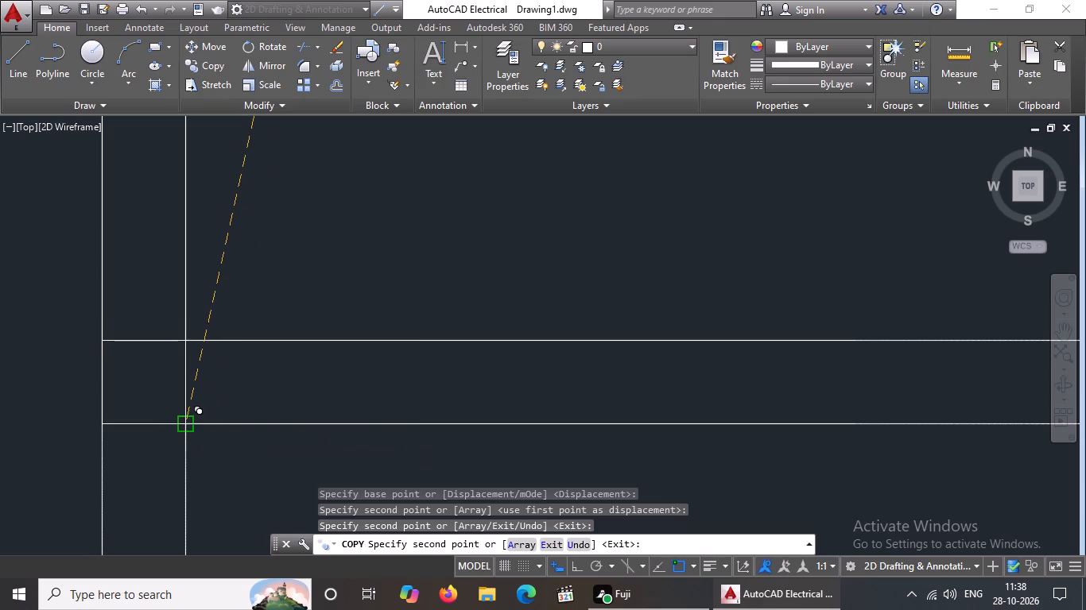
{"action": "left_click", "coordinate": [192, 422]}
{"action": "scroll", "coordinate": [235, 409], "scroll_direction": "down", "scroll_amount": 7}
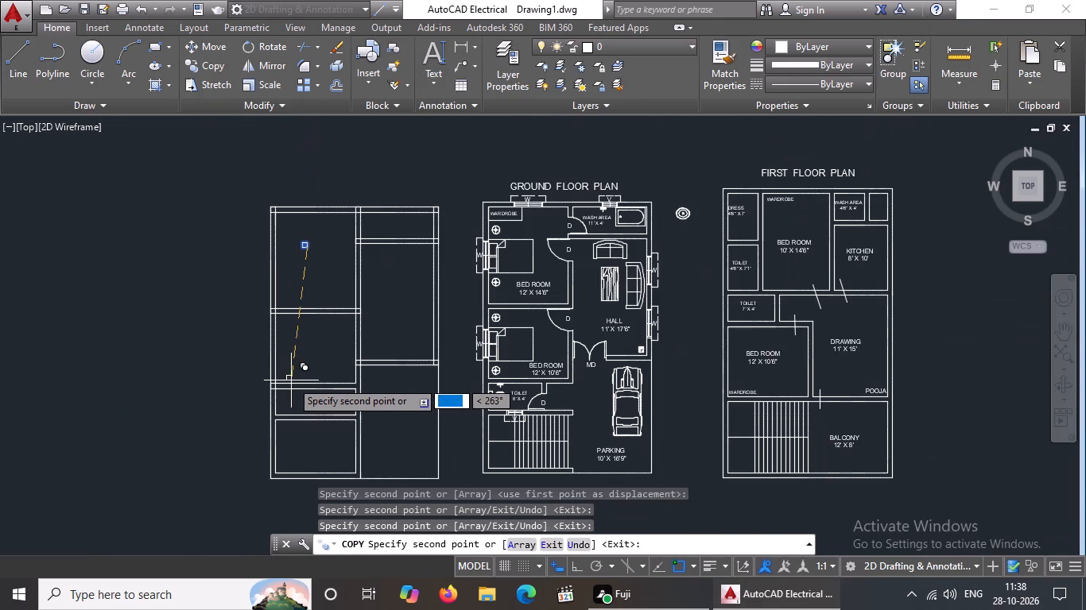
{"action": "key", "text": "Escape"}
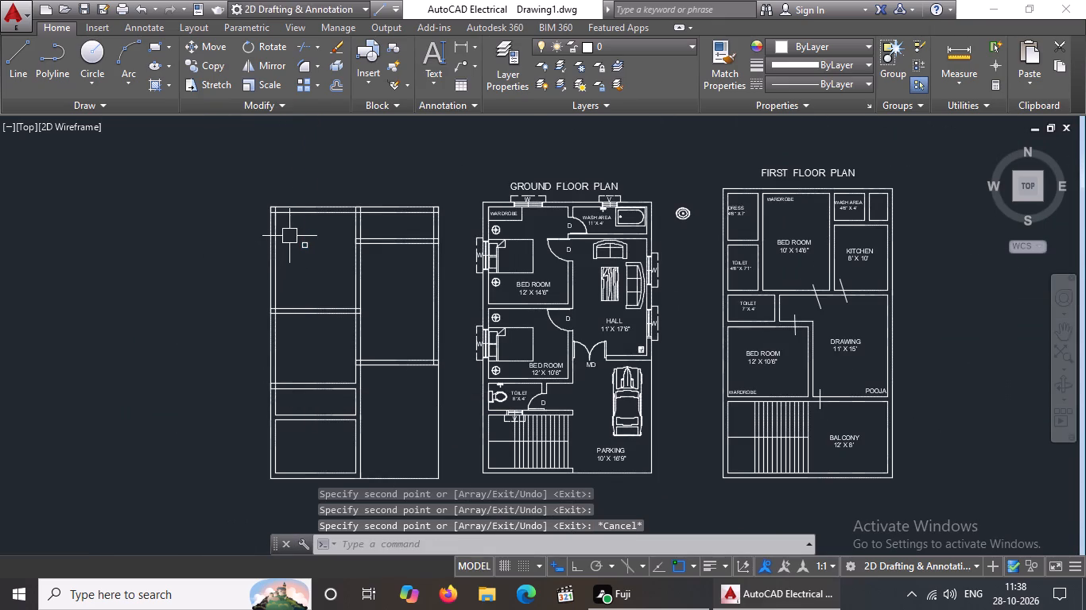
Copy the square by its lower-left corner to the central wall's junctions with the toilet's upper and lower walls.
{"action": "left_click", "coordinate": [290, 236]}
{"action": "left_click", "coordinate": [341, 272]}
{"action": "left_click", "coordinate": [213, 66]}
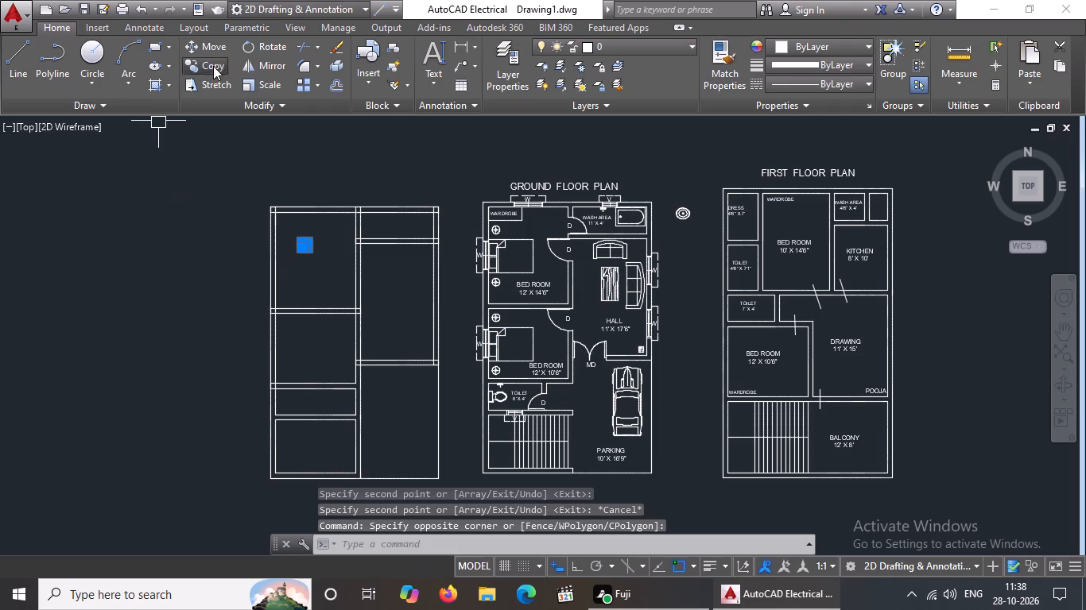
{"action": "scroll", "coordinate": [300, 248], "scroll_direction": "up", "scroll_amount": 1}
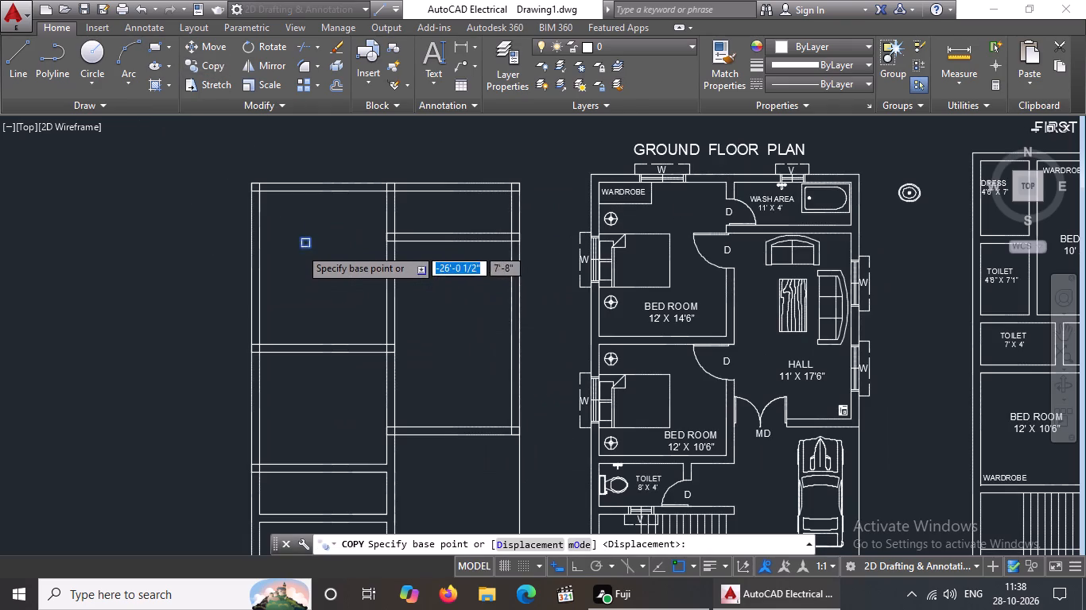
{"action": "left_click", "coordinate": [303, 247]}
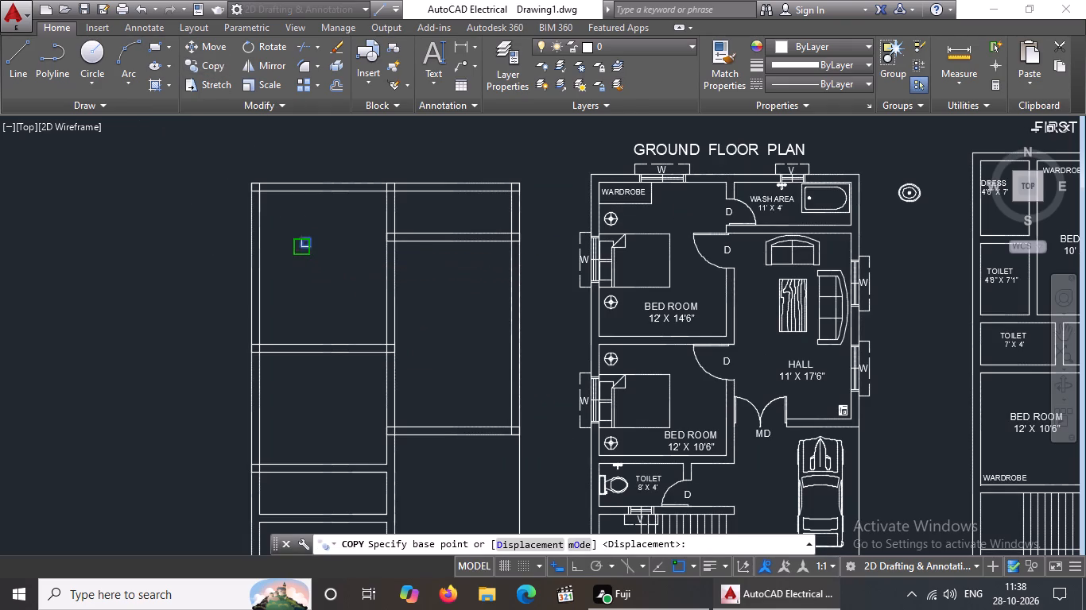
{"action": "scroll", "coordinate": [318, 248], "scroll_direction": "down", "scroll_amount": 3}
{"action": "scroll", "coordinate": [339, 355], "scroll_direction": "up", "scroll_amount": 4}
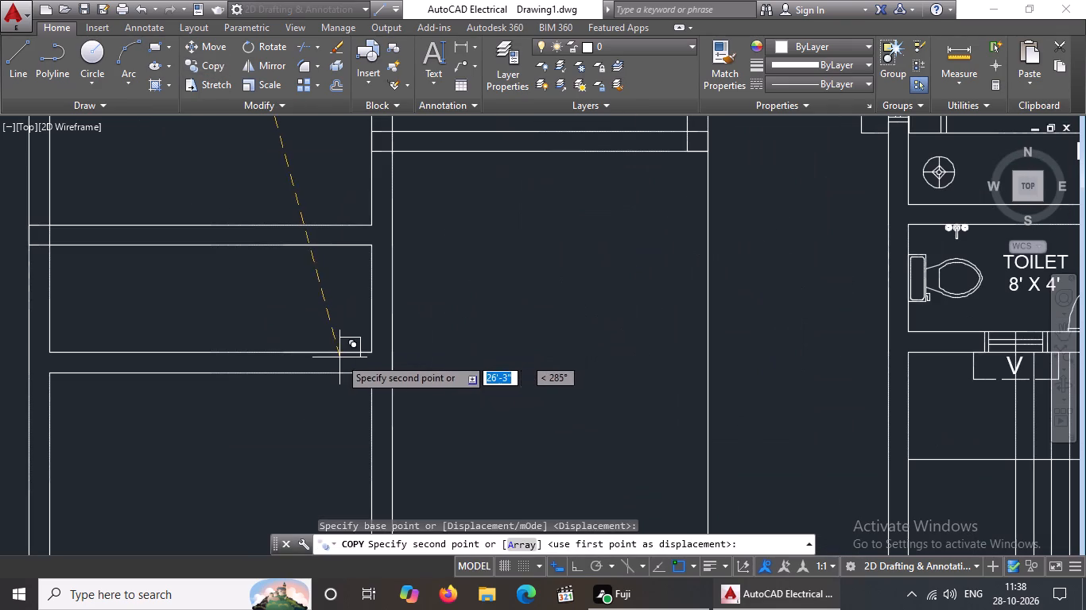
{"action": "left_click", "coordinate": [367, 244]}
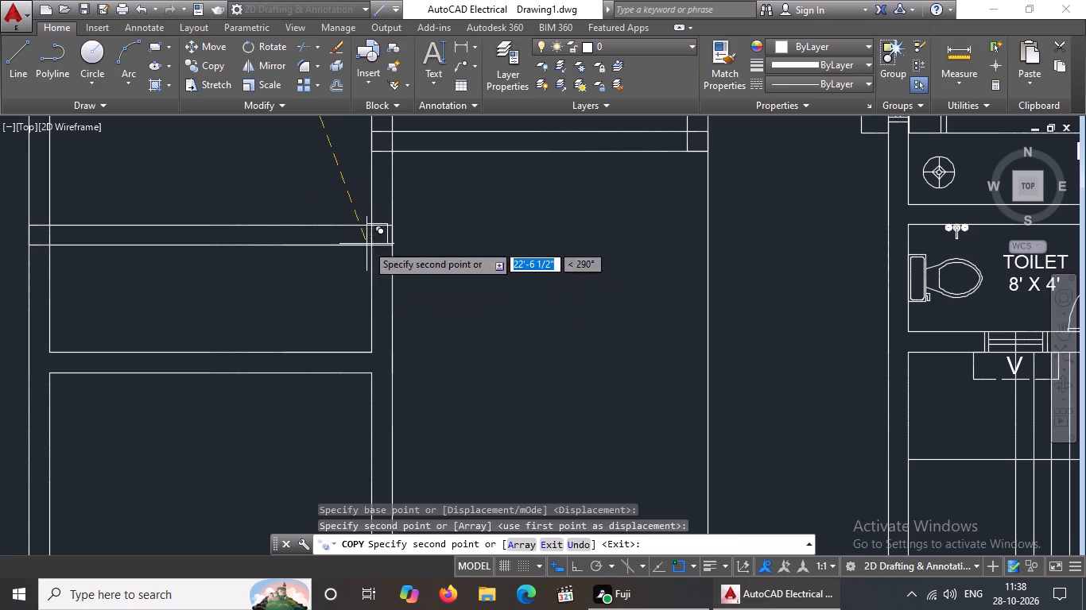
{"action": "left_click", "coordinate": [369, 372]}
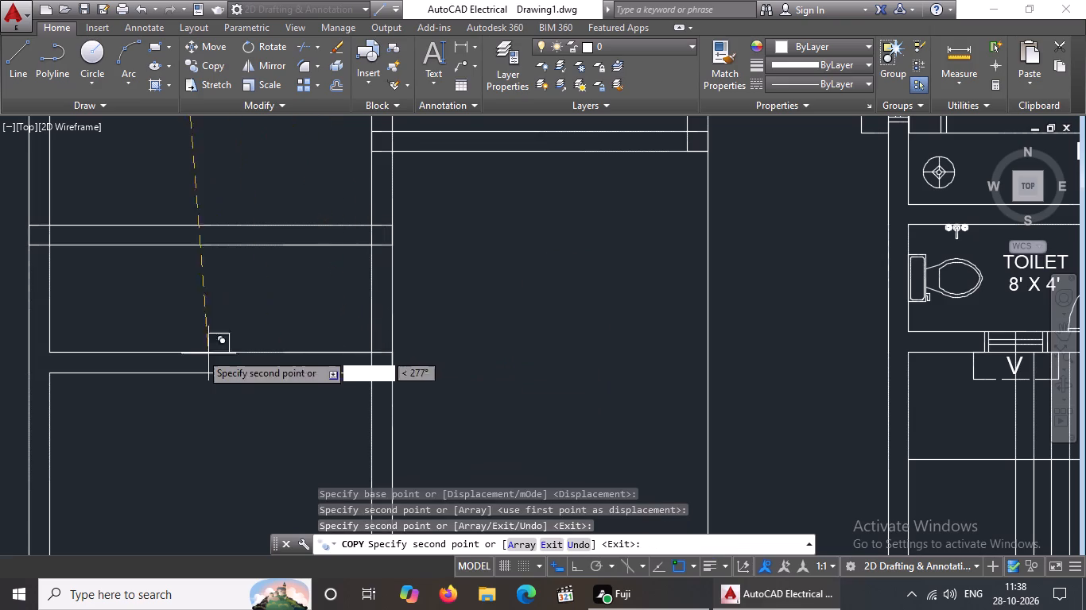
{"action": "scroll", "coordinate": [176, 342], "scroll_direction": "down", "scroll_amount": 3}
{"action": "key", "text": "Escape"}
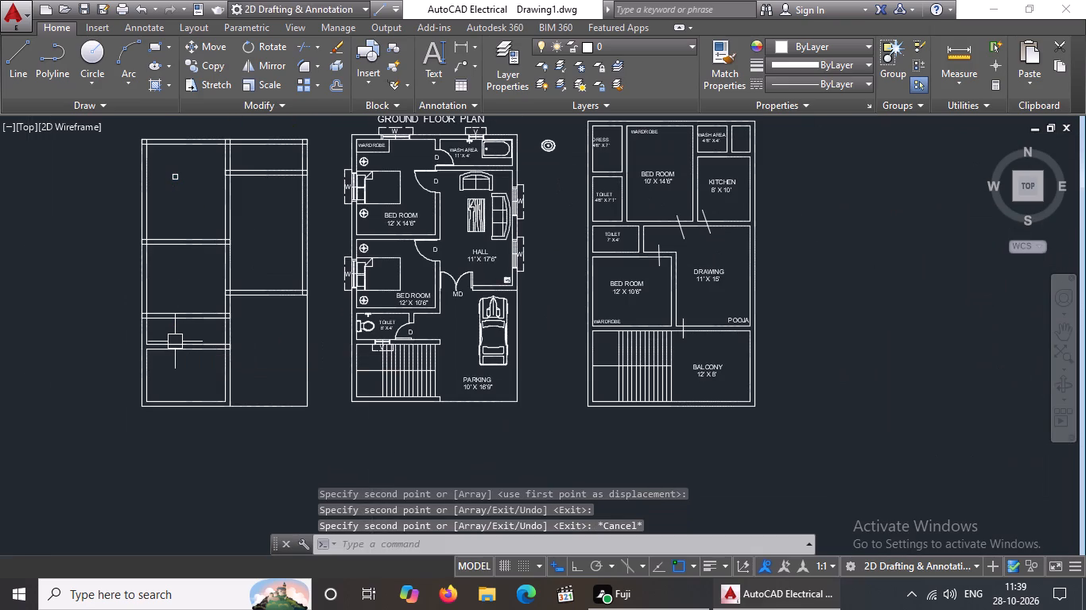
Copy the square by its lower-right corner to the junction of the toilet's lower wall and the outer left wall.
{"action": "scroll", "coordinate": [146, 345], "scroll_direction": "up", "scroll_amount": 2}
{"action": "scroll", "coordinate": [153, 326], "scroll_direction": "down", "scroll_amount": 3}
{"action": "scroll", "coordinate": [160, 216], "scroll_direction": "up", "scroll_amount": 2}
{"action": "left_click", "coordinate": [161, 226]}
{"action": "left_click", "coordinate": [215, 280]}
{"action": "left_click", "coordinate": [210, 62]}
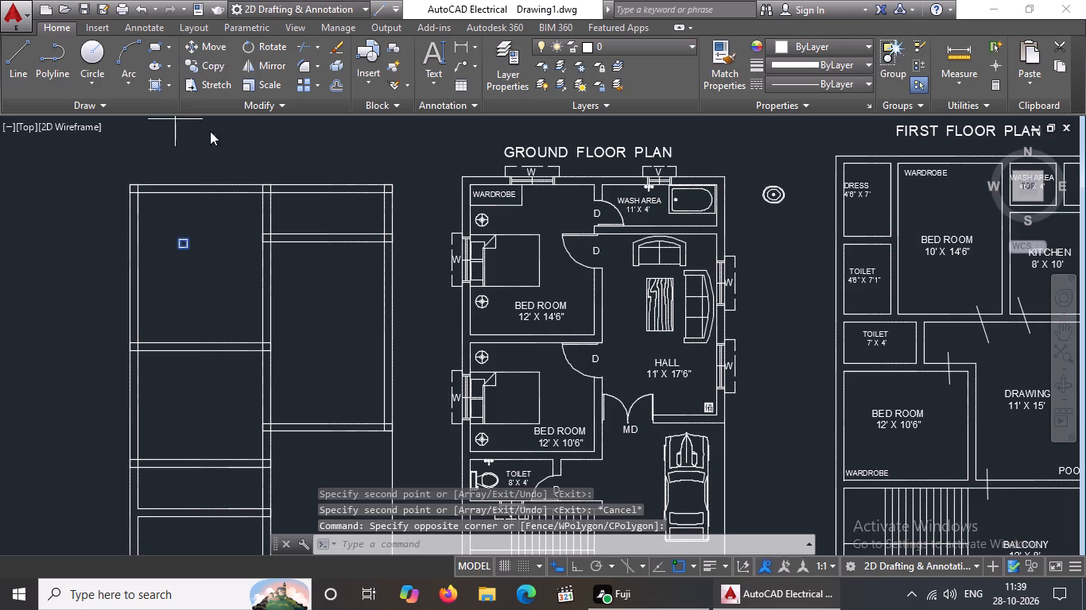
{"action": "left_click", "coordinate": [187, 247]}
{"action": "scroll", "coordinate": [192, 236], "scroll_direction": "down", "scroll_amount": 2}
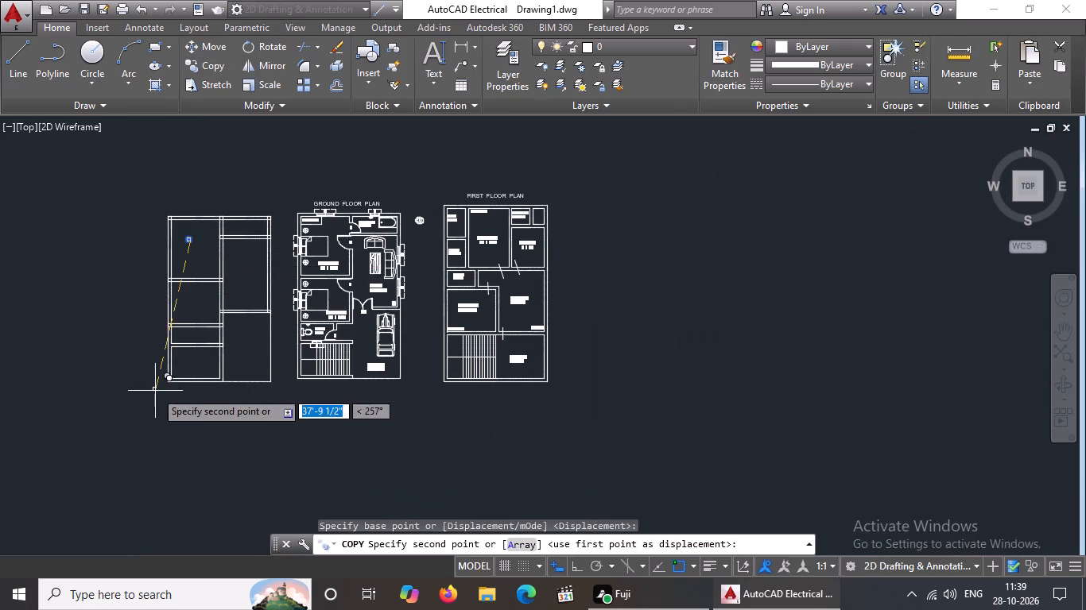
{"action": "scroll", "coordinate": [167, 351], "scroll_direction": "up", "scroll_amount": 3}
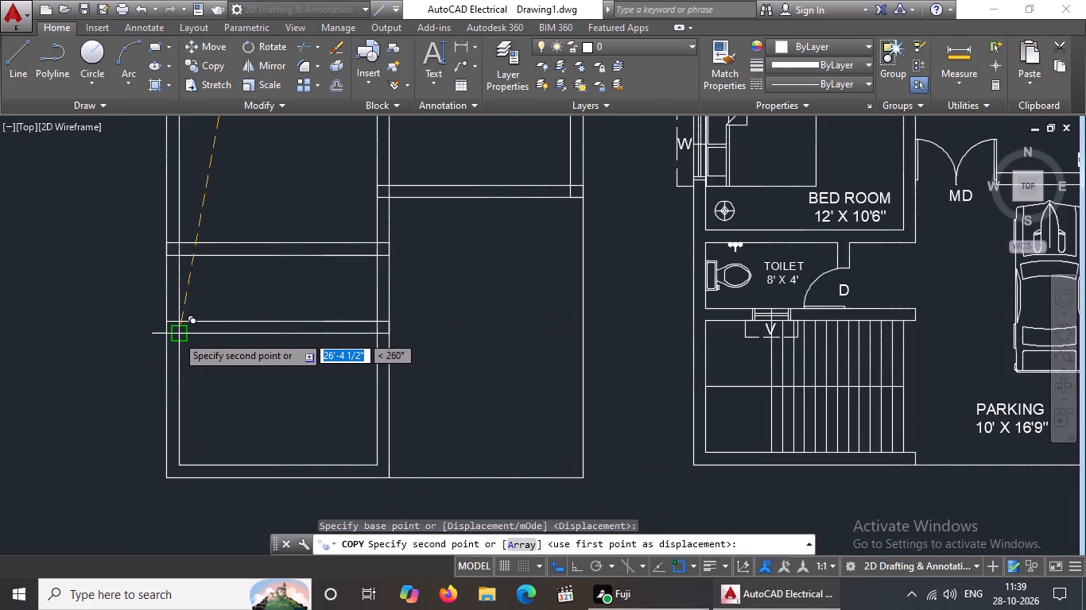
{"action": "left_click", "coordinate": [176, 335]}
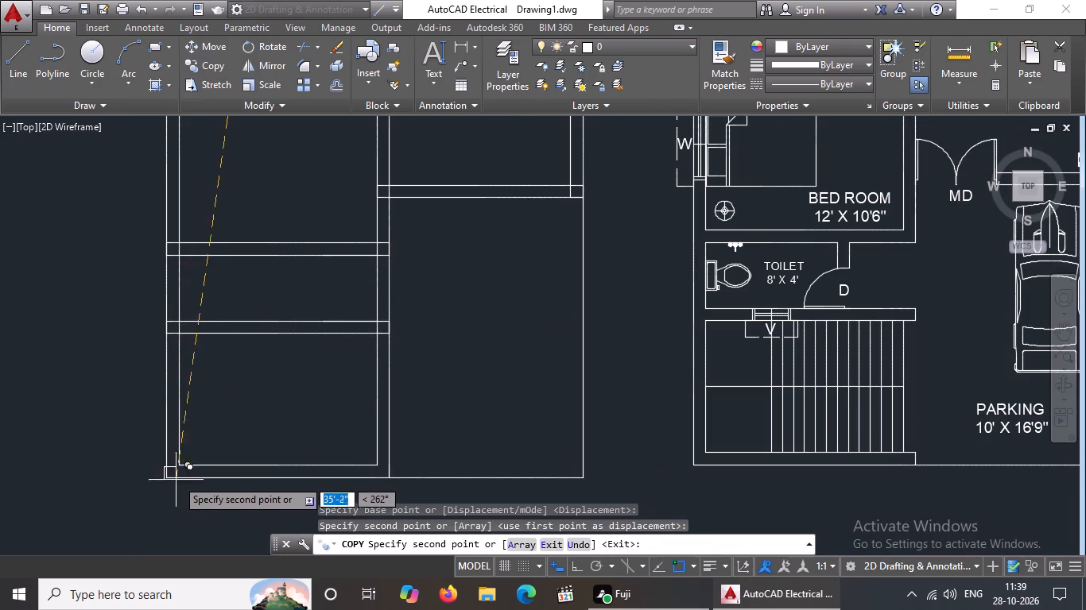
{"action": "key", "text": "Escape"}
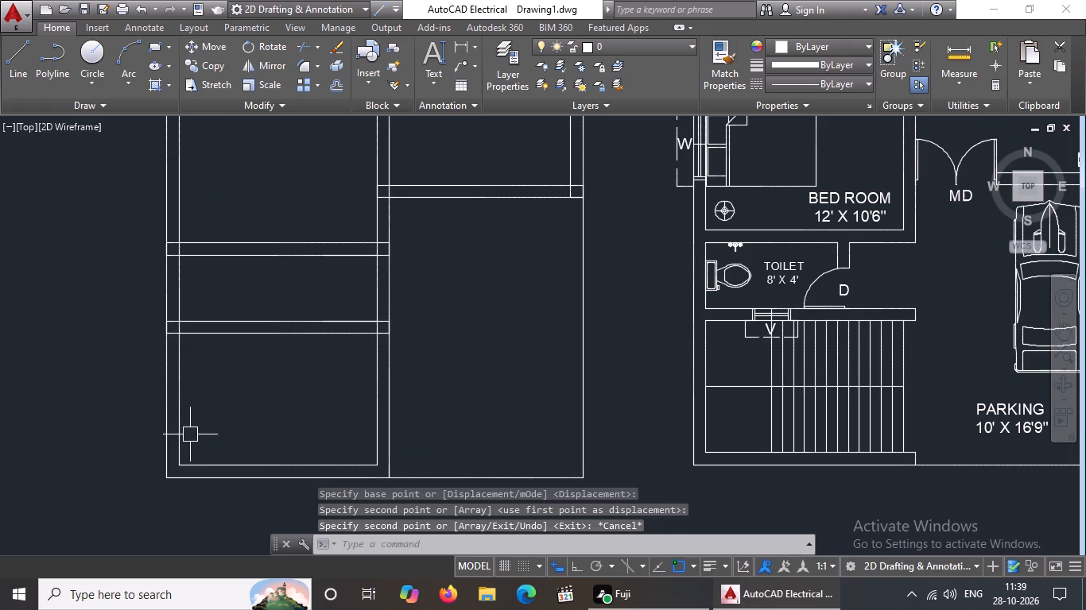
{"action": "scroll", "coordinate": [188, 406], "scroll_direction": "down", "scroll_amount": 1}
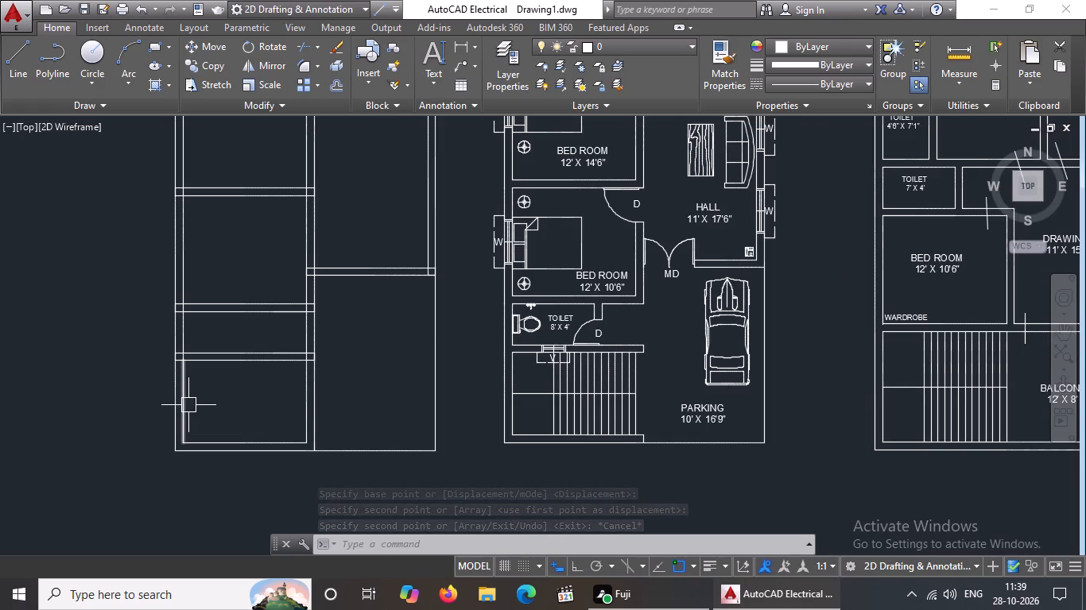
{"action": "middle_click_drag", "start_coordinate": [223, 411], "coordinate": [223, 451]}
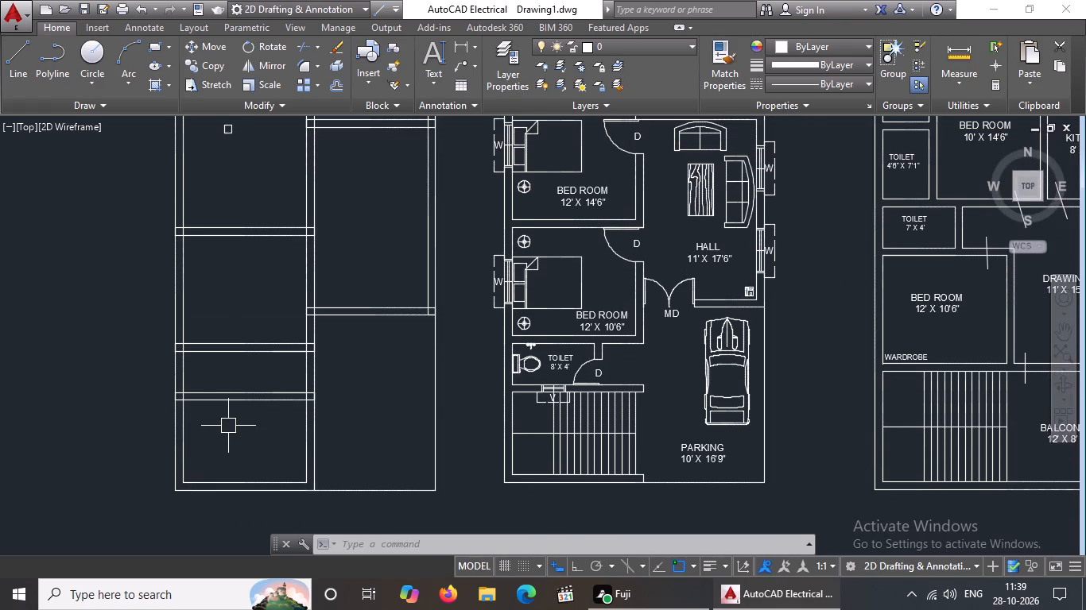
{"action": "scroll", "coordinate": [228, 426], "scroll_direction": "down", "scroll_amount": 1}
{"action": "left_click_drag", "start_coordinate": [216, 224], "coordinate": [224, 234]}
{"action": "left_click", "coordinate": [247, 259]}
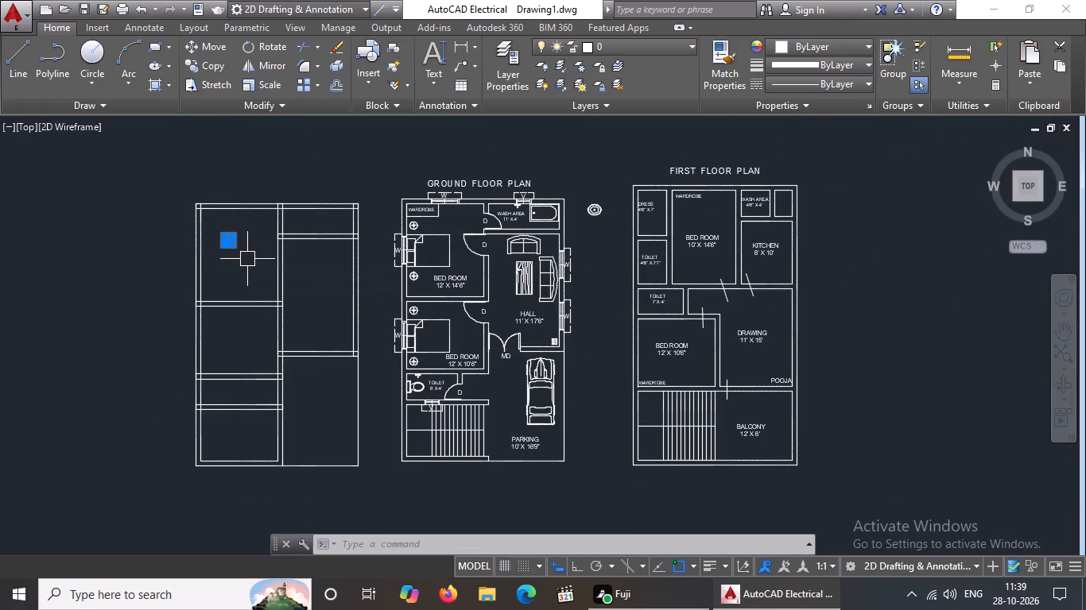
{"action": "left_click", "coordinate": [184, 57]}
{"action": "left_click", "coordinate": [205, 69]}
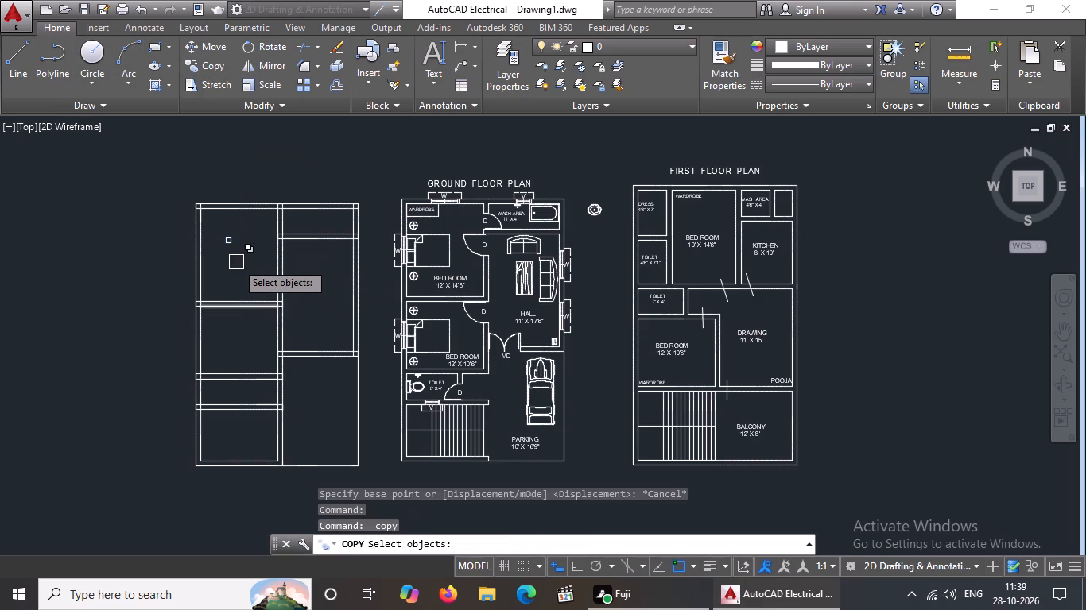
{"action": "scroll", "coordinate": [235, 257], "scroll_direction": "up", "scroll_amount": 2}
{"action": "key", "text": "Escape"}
Copy the square by its upper-left corner to the junction of the staircase area's bottom wall and the central wall.
{"action": "left_click", "coordinate": [200, 191]}
{"action": "left_click", "coordinate": [232, 243]}
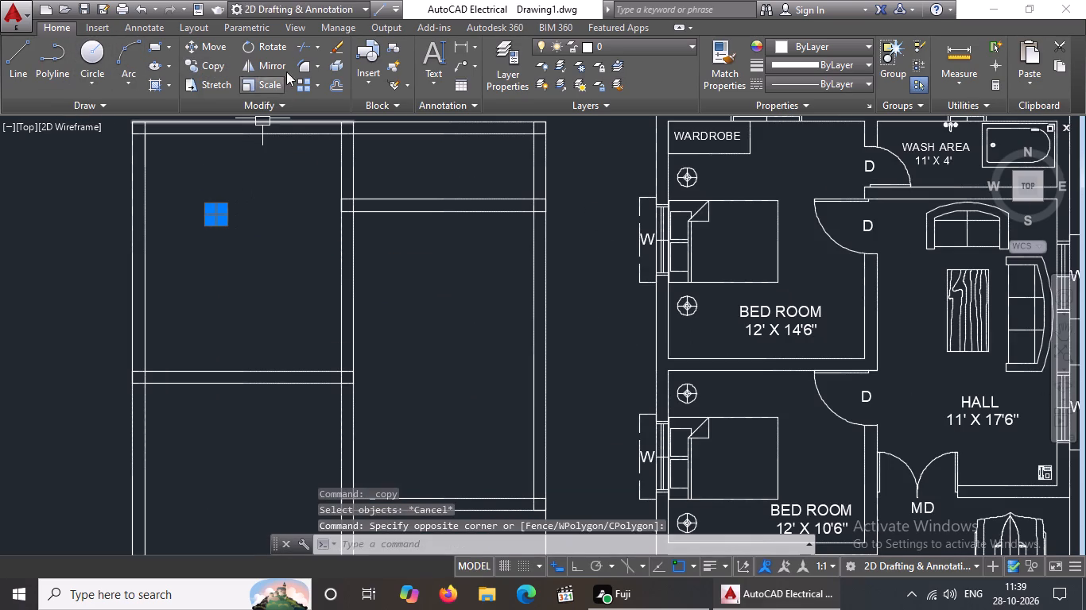
{"action": "left_click", "coordinate": [204, 62]}
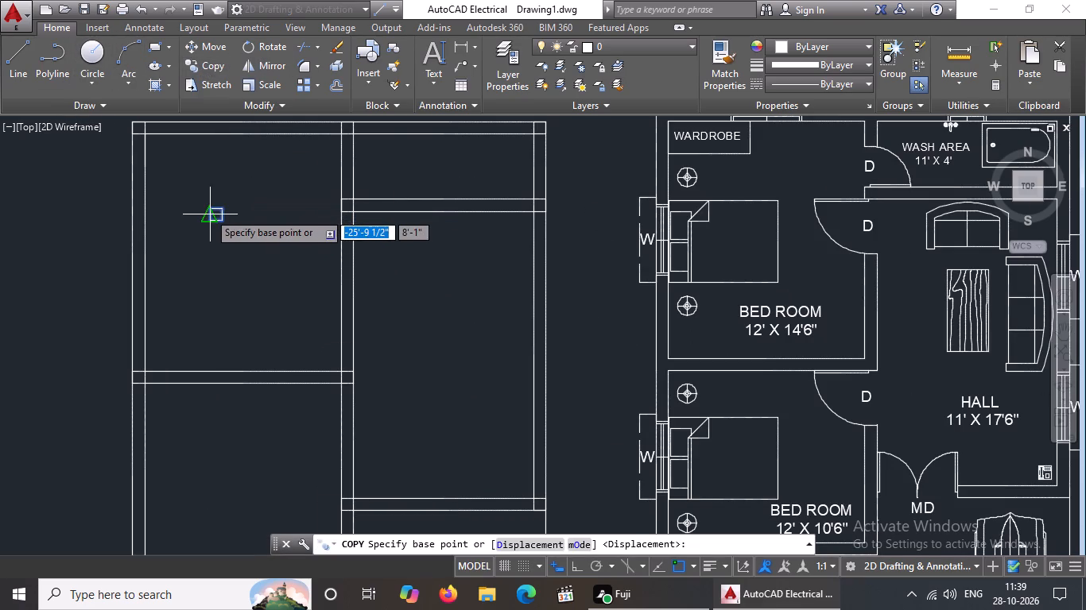
{"action": "left_click", "coordinate": [209, 207]}
{"action": "scroll", "coordinate": [212, 204], "scroll_direction": "down", "scroll_amount": 2}
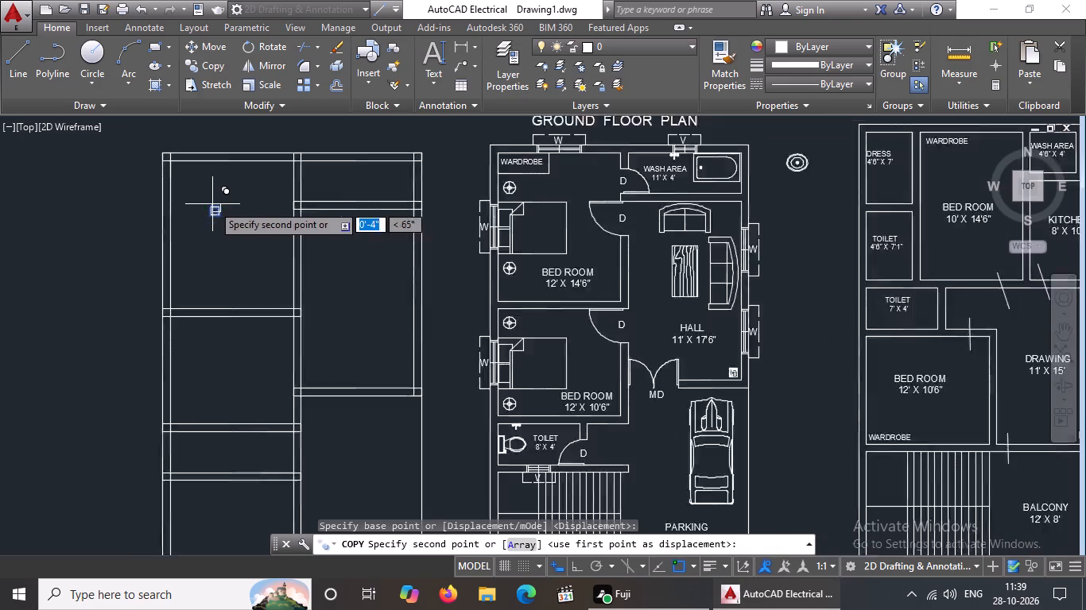
{"action": "scroll", "coordinate": [260, 432], "scroll_direction": "up", "scroll_amount": 5}
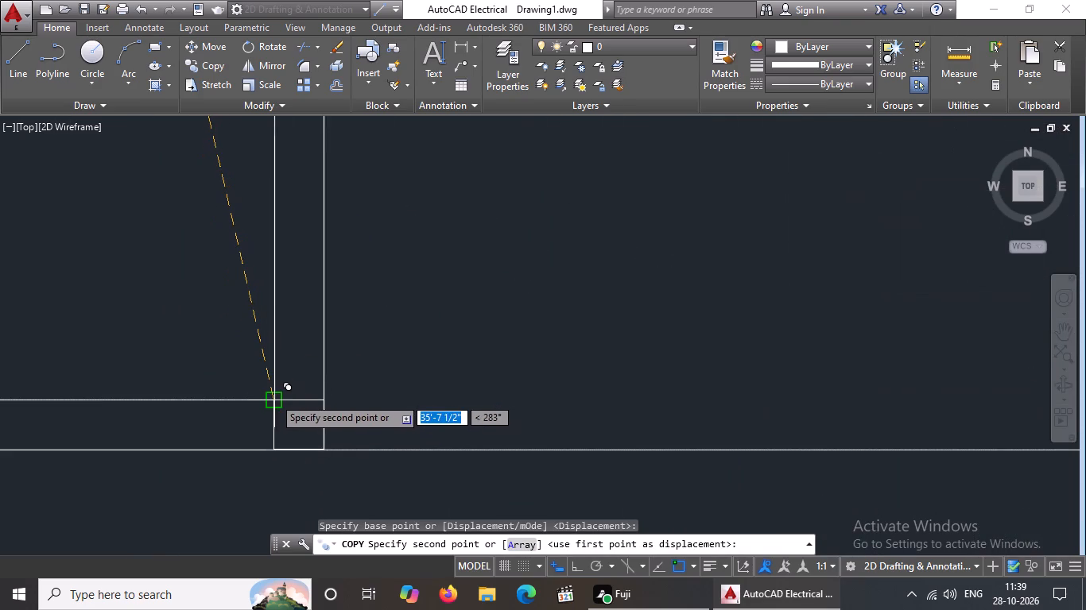
{"action": "left_click", "coordinate": [273, 398]}
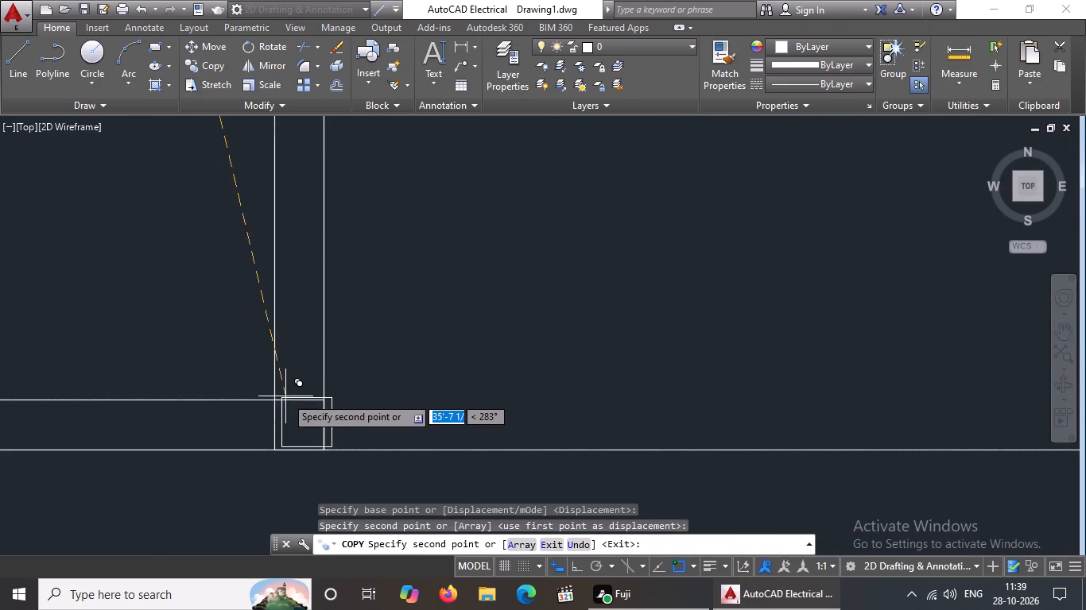
Place another copy of the square just outside the plan's lower-left corner, beside the outer wall.
{"action": "scroll", "coordinate": [300, 362], "scroll_direction": "down", "scroll_amount": 4}
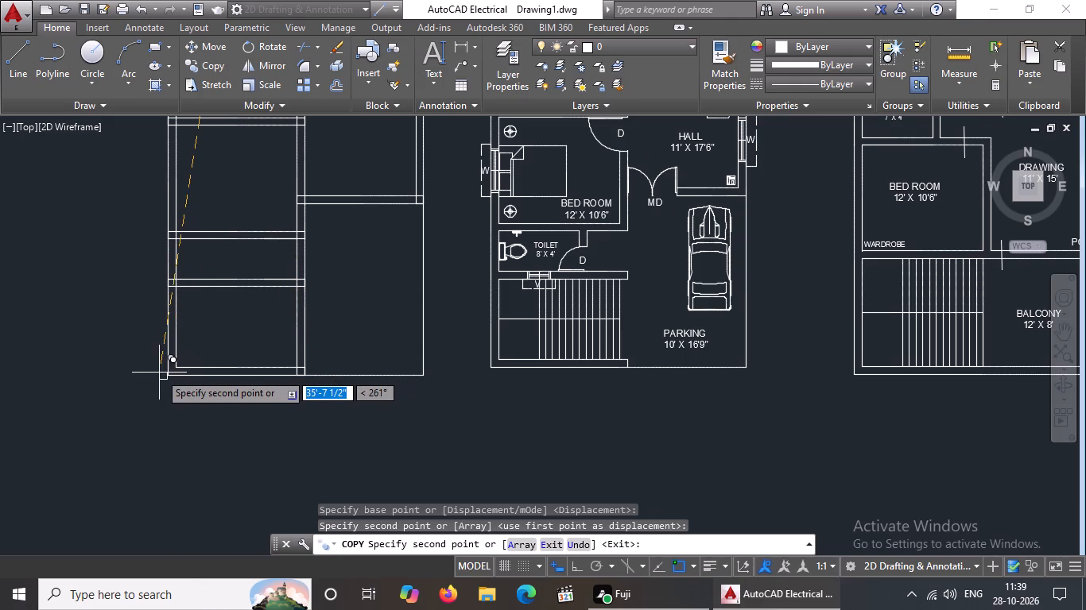
{"action": "scroll", "coordinate": [159, 373], "scroll_direction": "up", "scroll_amount": 2}
{"action": "left_click", "coordinate": [138, 378]}
{"action": "key", "text": "Escape"}
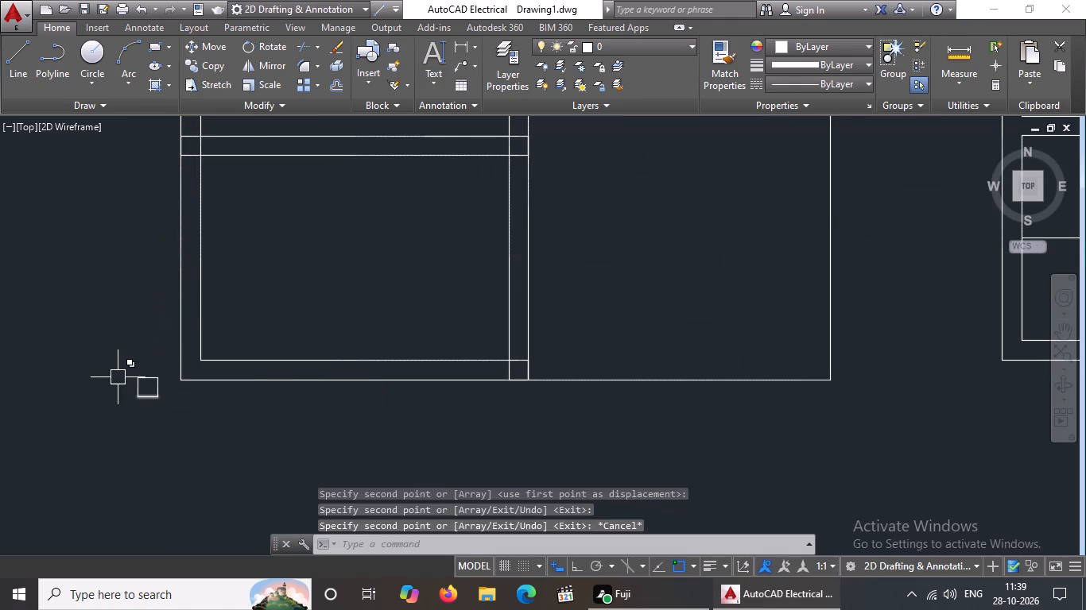
Move the square outside the plan by its lower-left corner onto the plan's outer lower-left corner.
{"action": "left_click_drag", "start_coordinate": [115, 372], "coordinate": [128, 379]}
{"action": "left_click", "coordinate": [161, 406]}
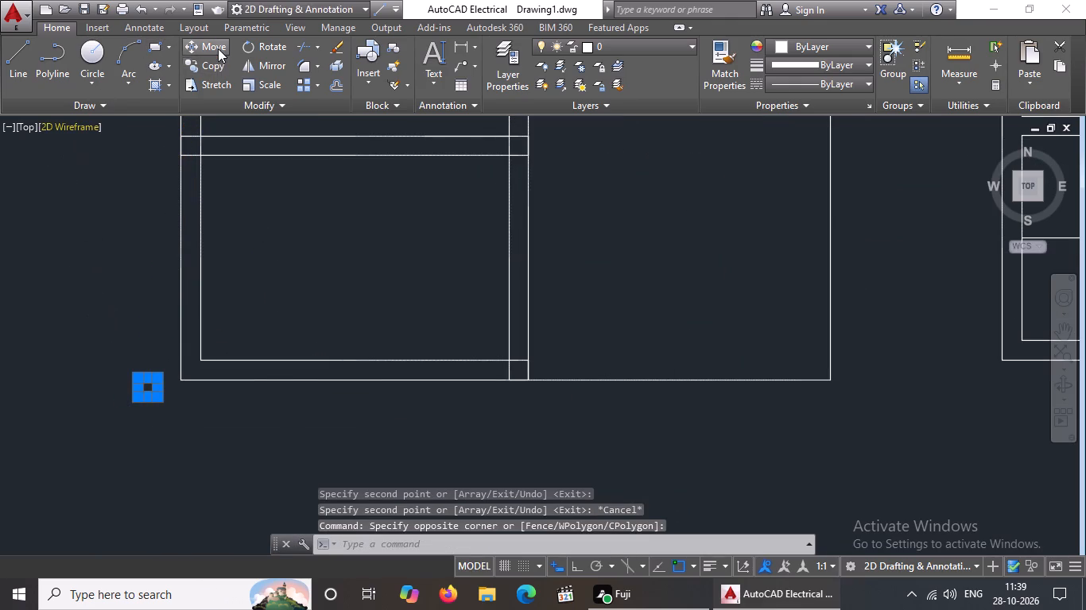
{"action": "left_click", "coordinate": [217, 46]}
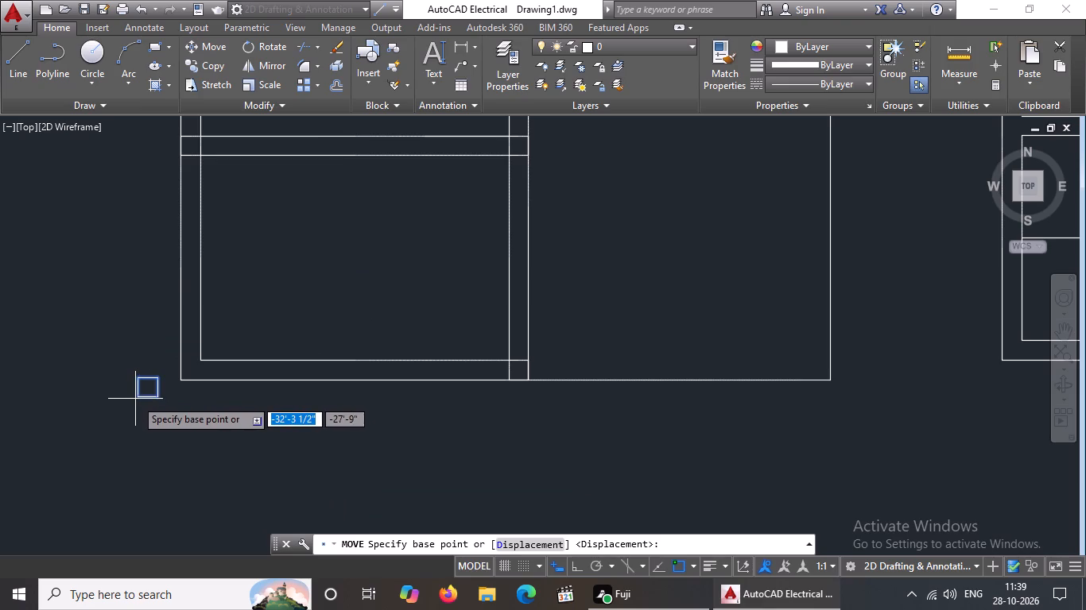
{"action": "left_click", "coordinate": [138, 397]}
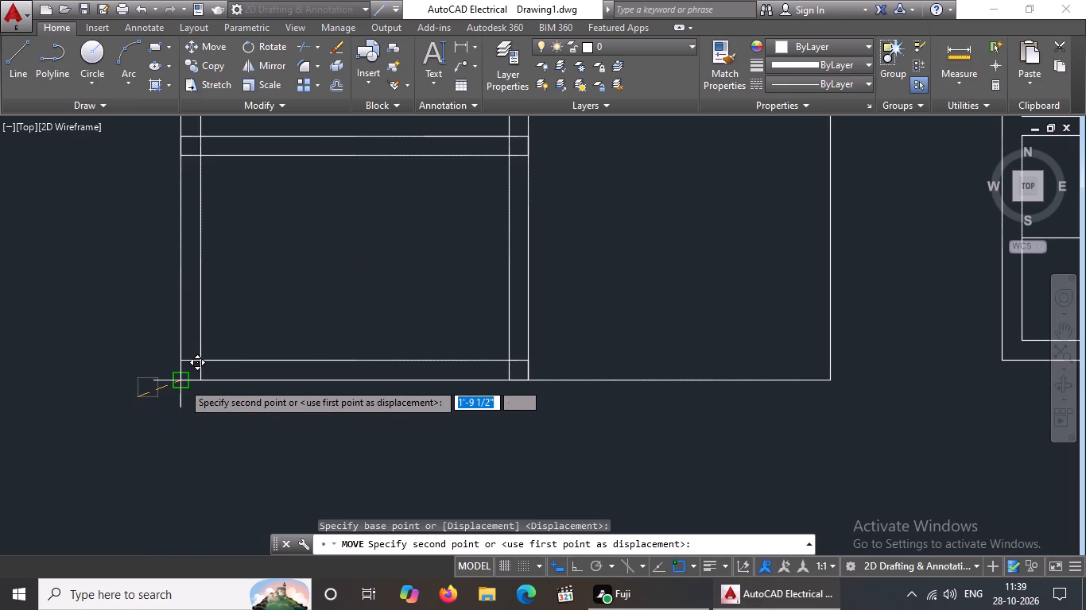
{"action": "left_click", "coordinate": [182, 382]}
{"action": "scroll", "coordinate": [122, 392], "scroll_direction": "down", "scroll_amount": 4}
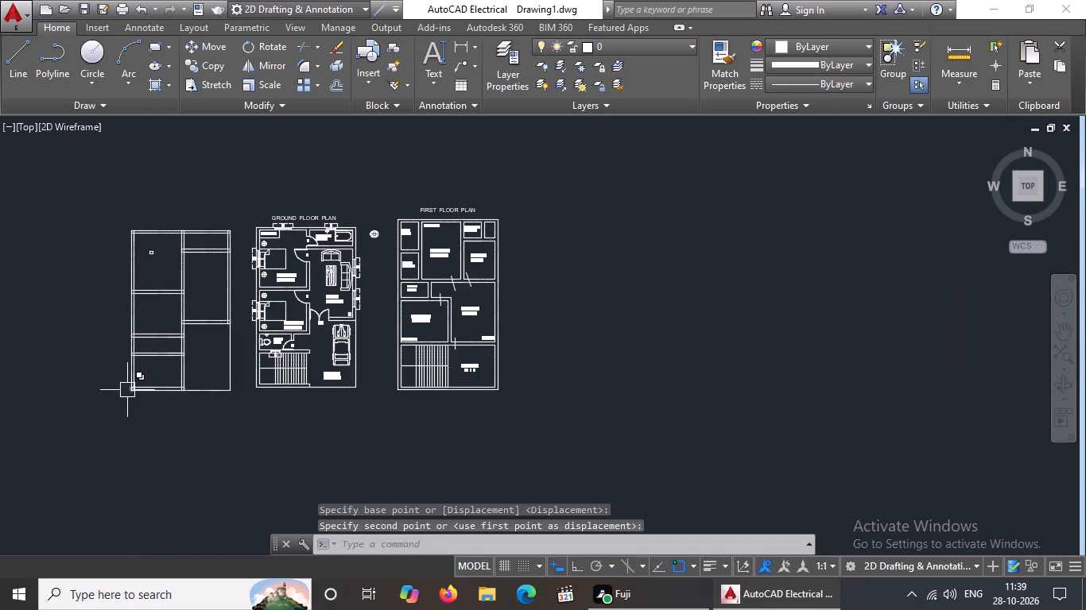
{"action": "key", "text": "Escape"}
Move the loose square in the upper-left bedroom by its lower-right corner onto the plan's outer lower-right corner.
{"action": "scroll", "coordinate": [154, 266], "scroll_direction": "up", "scroll_amount": 2}
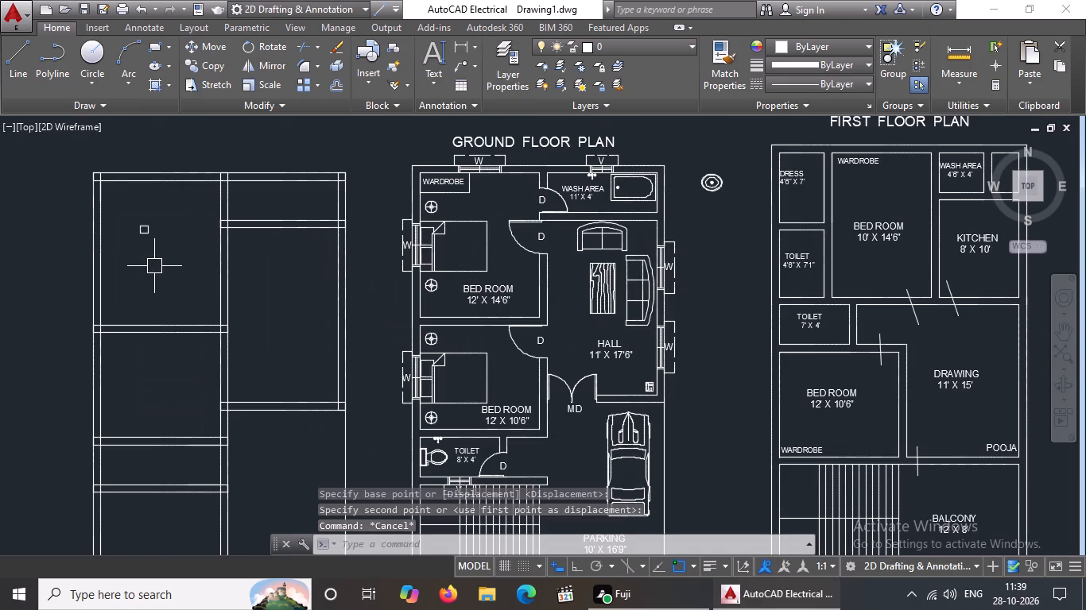
{"action": "left_click_drag", "start_coordinate": [133, 208], "coordinate": [138, 224]}
{"action": "left_click", "coordinate": [161, 262]}
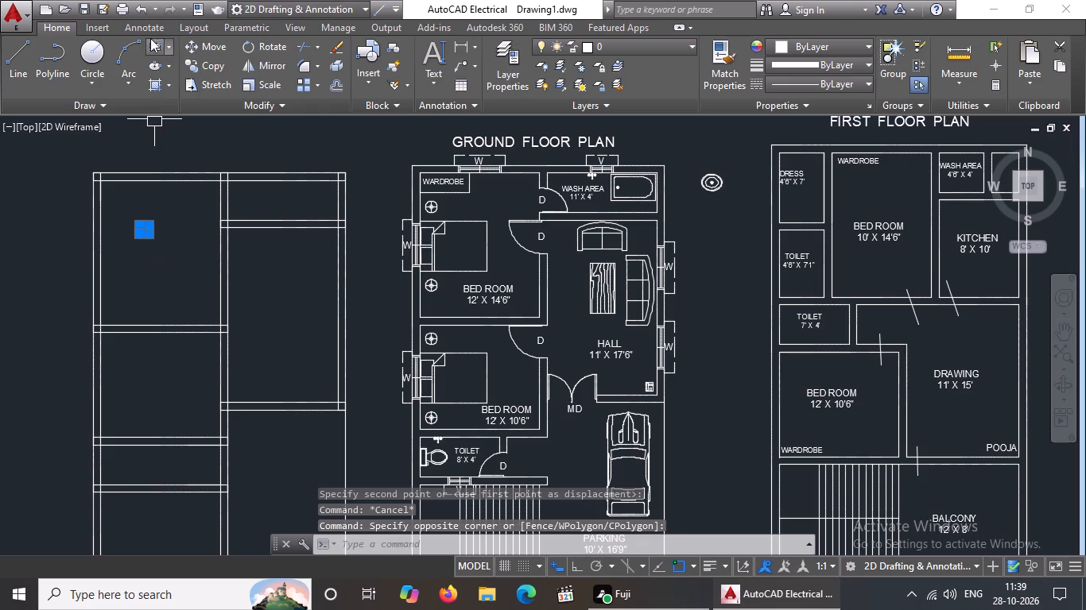
{"action": "left_click", "coordinate": [198, 45]}
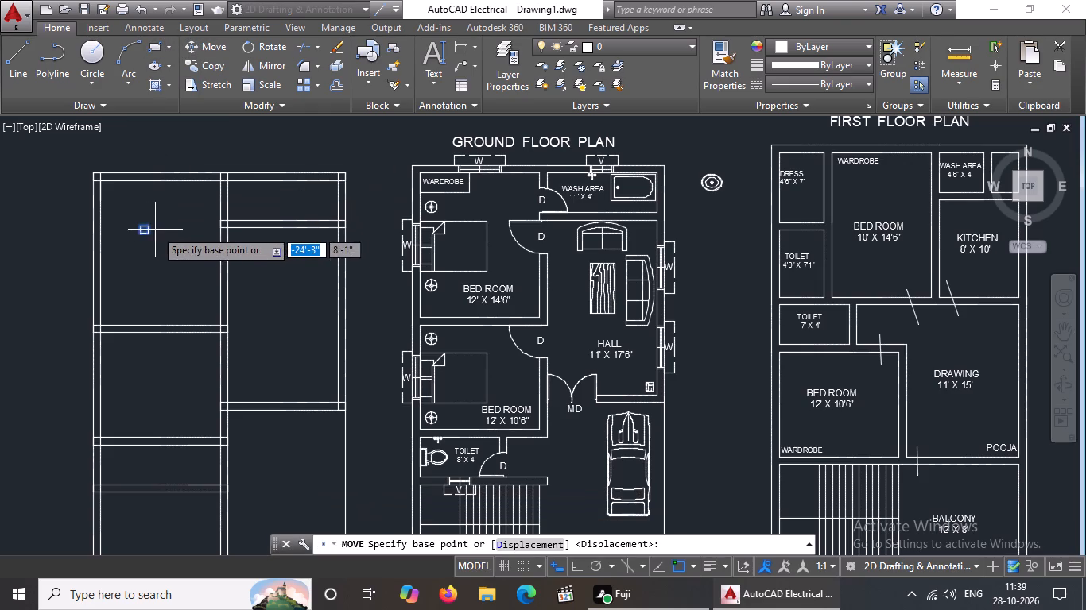
{"action": "left_click", "coordinate": [148, 232]}
{"action": "scroll", "coordinate": [169, 203], "scroll_direction": "down", "scroll_amount": 4}
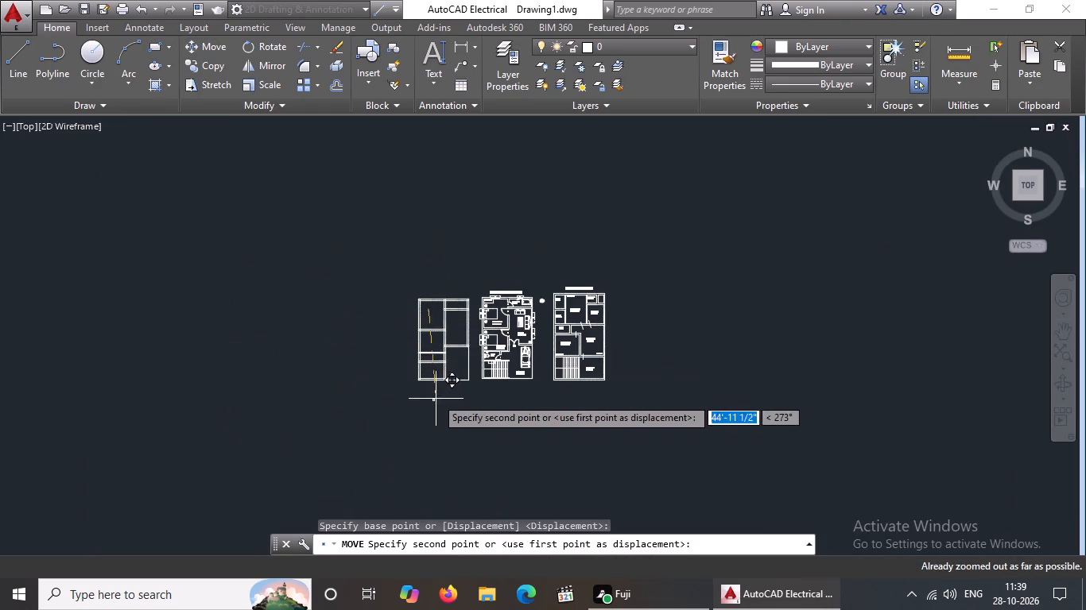
{"action": "scroll", "coordinate": [456, 366], "scroll_direction": "up", "scroll_amount": 5}
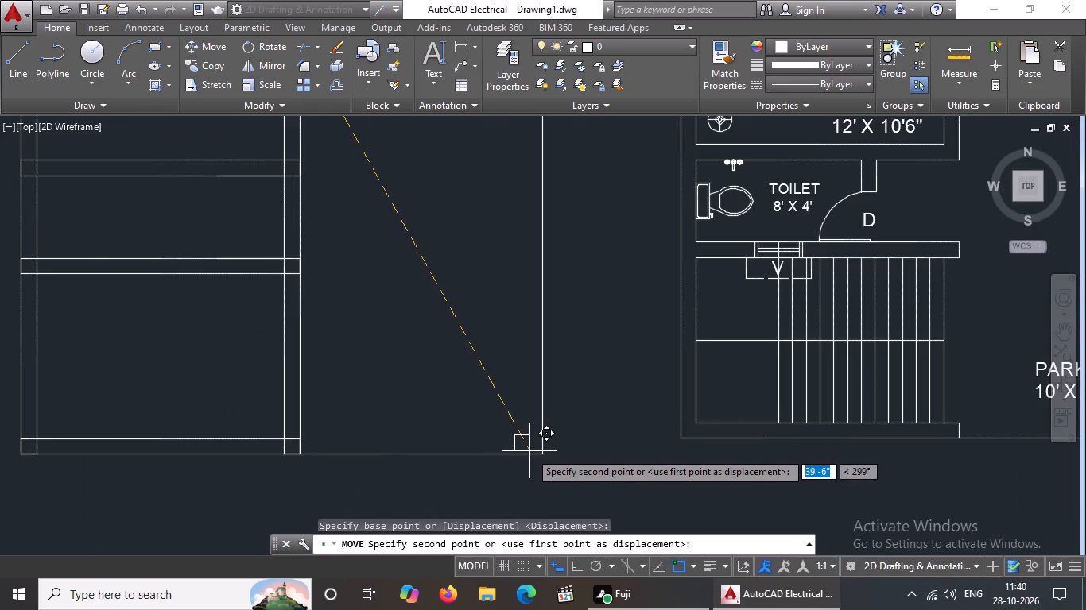
{"action": "left_click", "coordinate": [542, 454]}
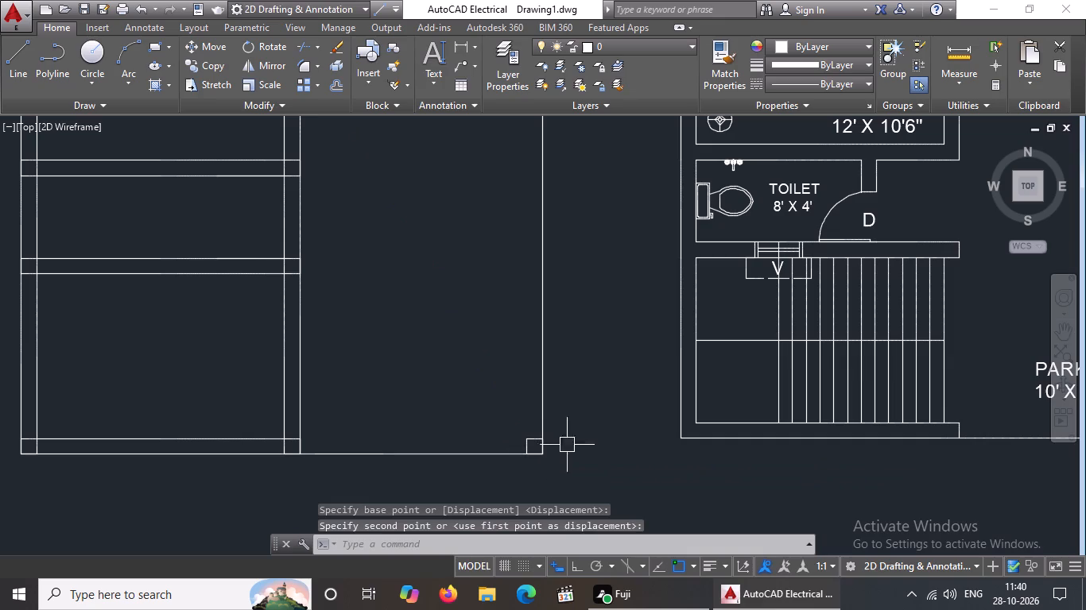
{"action": "key", "text": "Escape"}
{"action": "scroll", "coordinate": [602, 408], "scroll_direction": "down", "scroll_amount": 2}
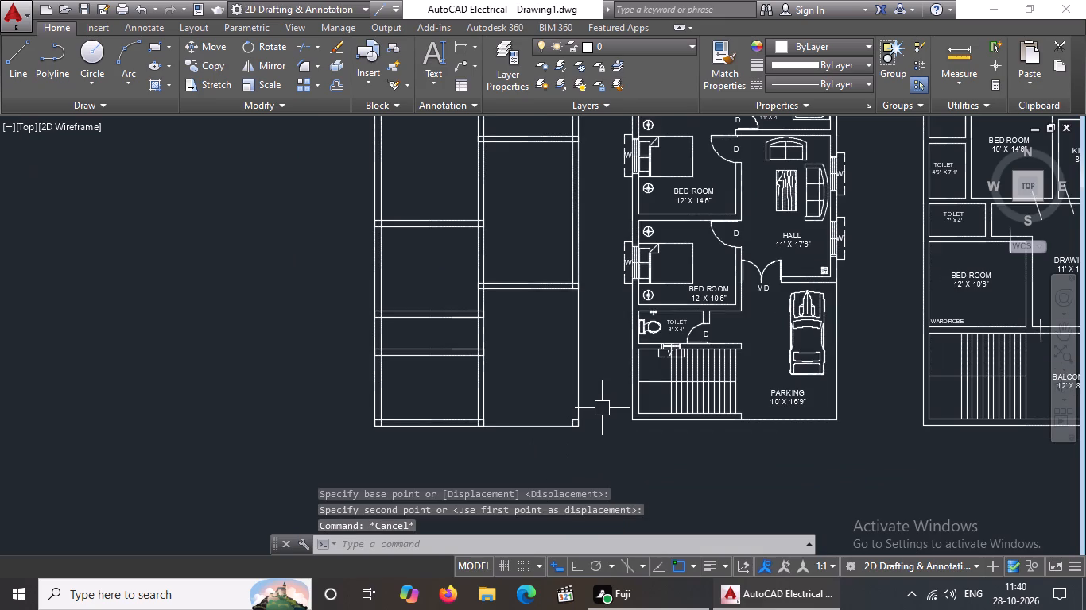
{"action": "key", "text": "Escape"}
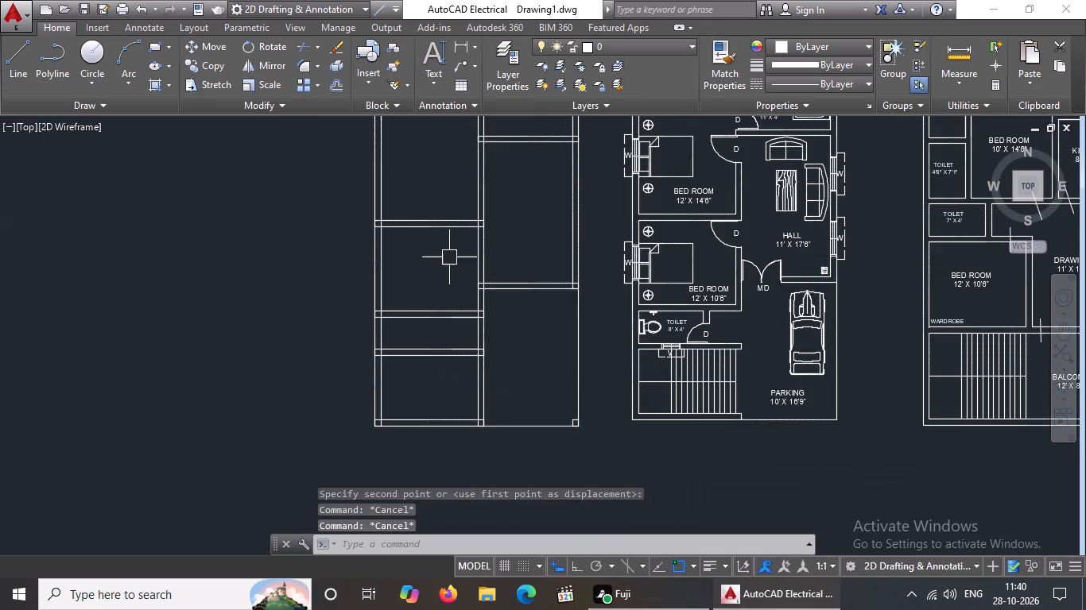
Draw two crossing diagonal lines in the column square at the plan's upper-left corner.
{"action": "scroll", "coordinate": [451, 256], "scroll_direction": "down", "scroll_amount": 2}
{"action": "scroll", "coordinate": [449, 185], "scroll_direction": "up", "scroll_amount": 5}
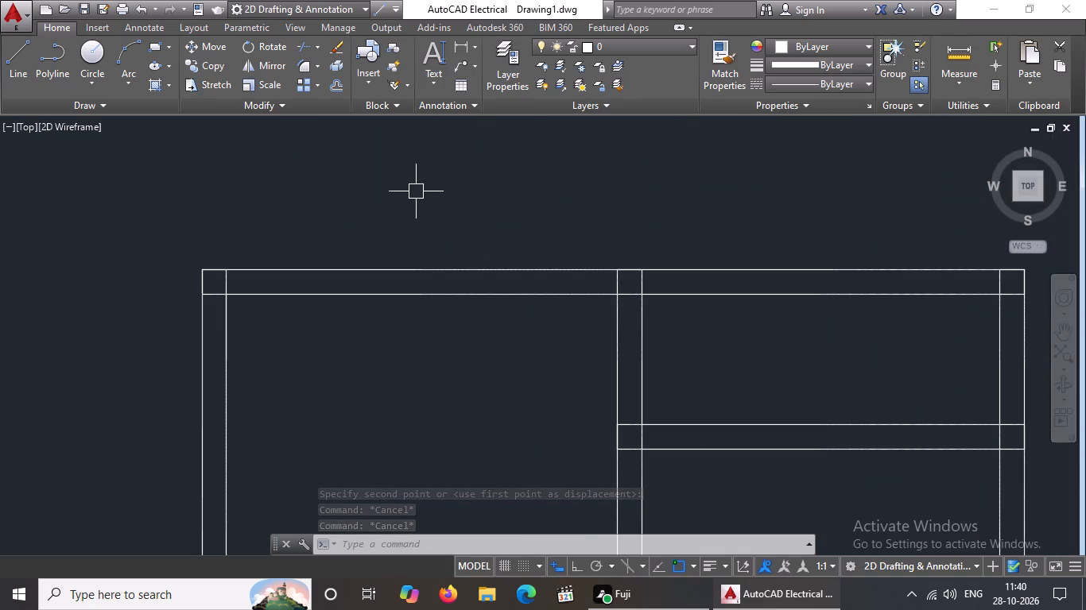
{"action": "key", "text": "l"}
{"action": "key", "text": "Return"}
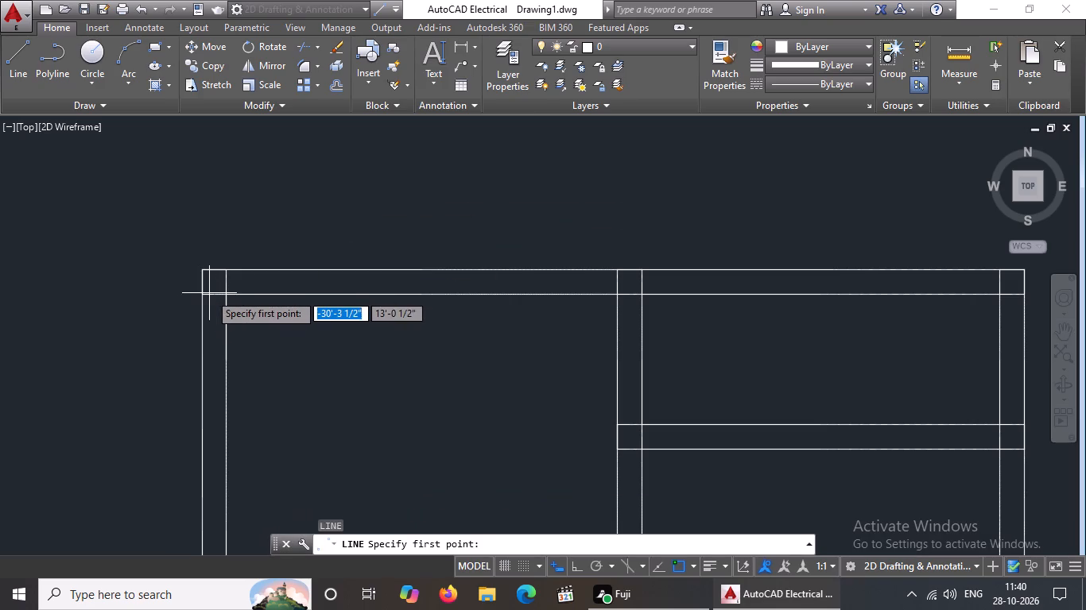
{"action": "left_click", "coordinate": [199, 295]}
{"action": "left_click_drag", "start_coordinate": [225, 276], "coordinate": [241, 244]}
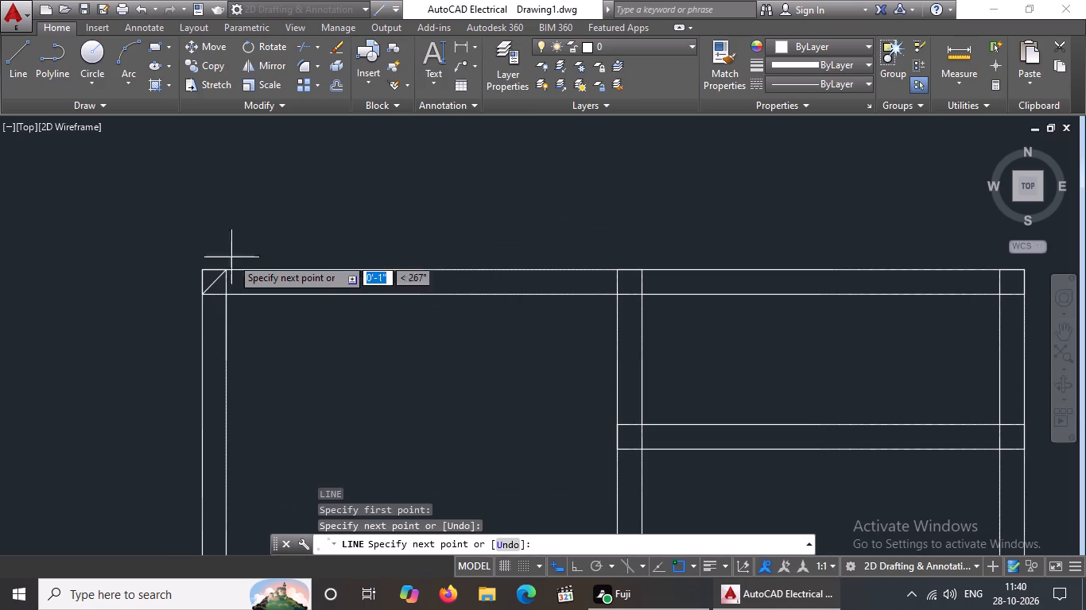
{"action": "left_click_drag", "start_coordinate": [241, 244], "coordinate": [254, 230]}
{"action": "key", "text": "Return"}
{"action": "key", "text": "l"}
{"action": "key", "text": "Return"}
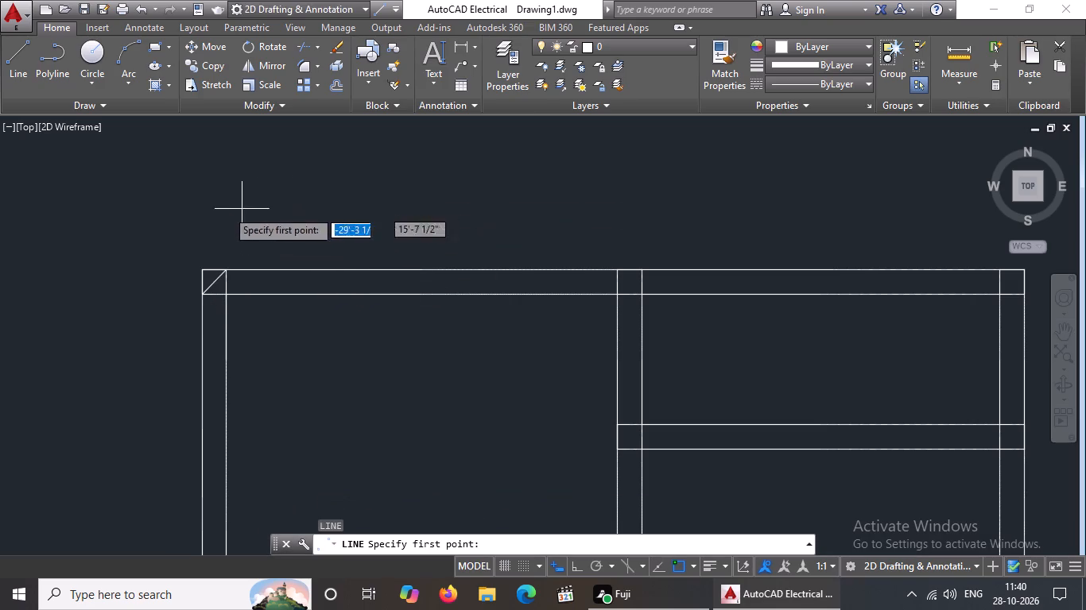
{"action": "left_click", "coordinate": [200, 270]}
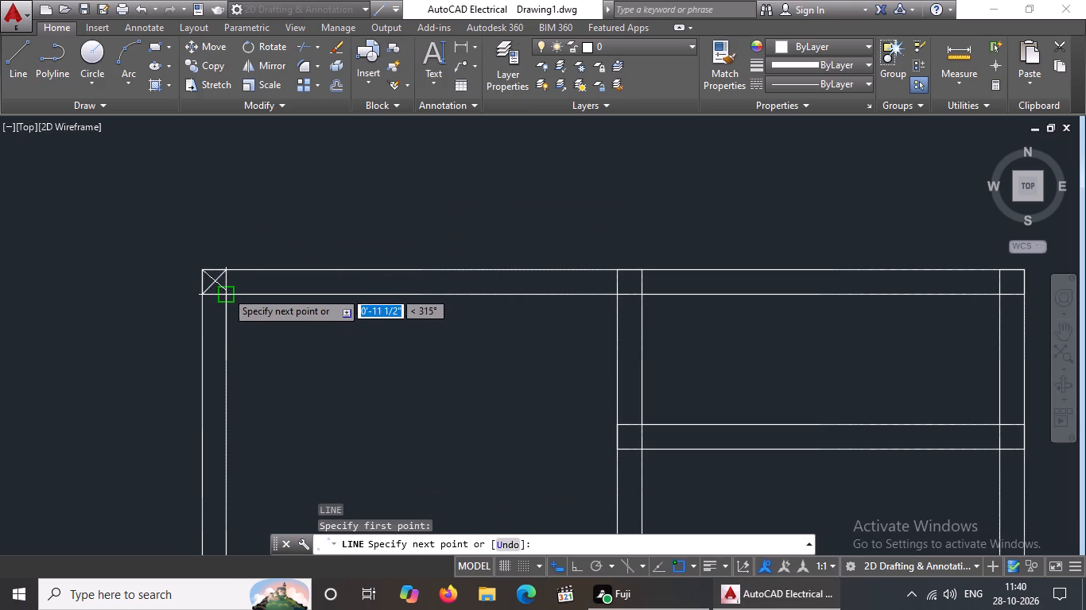
{"action": "left_click", "coordinate": [230, 291]}
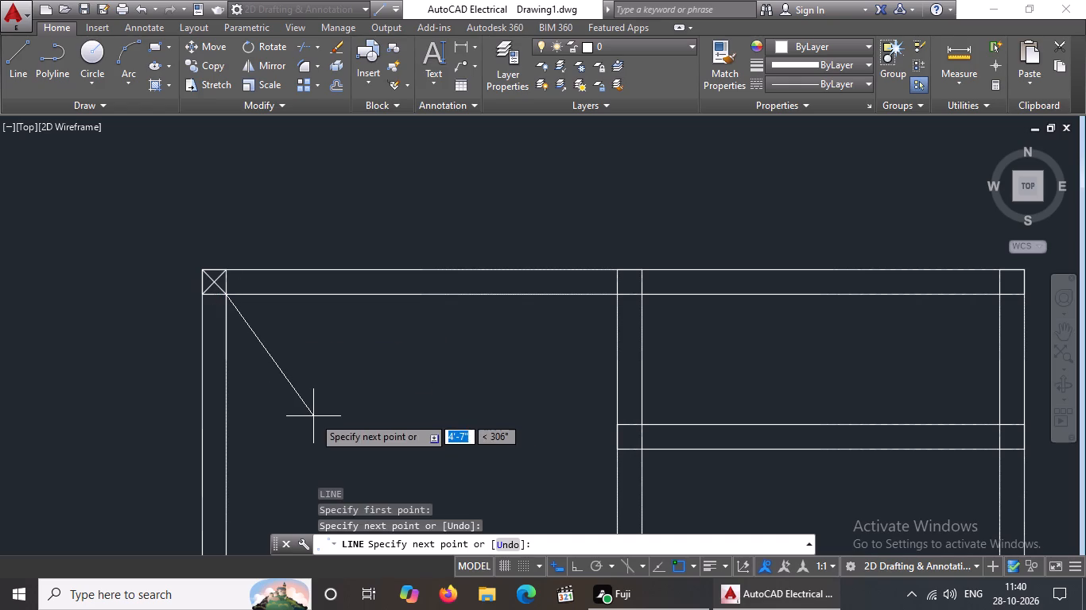
{"action": "key", "text": "Return"}
Draw two crossing diagonals in the column square where the top wall meets the central wall.
{"action": "key", "text": "l"}
{"action": "key", "text": "Return"}
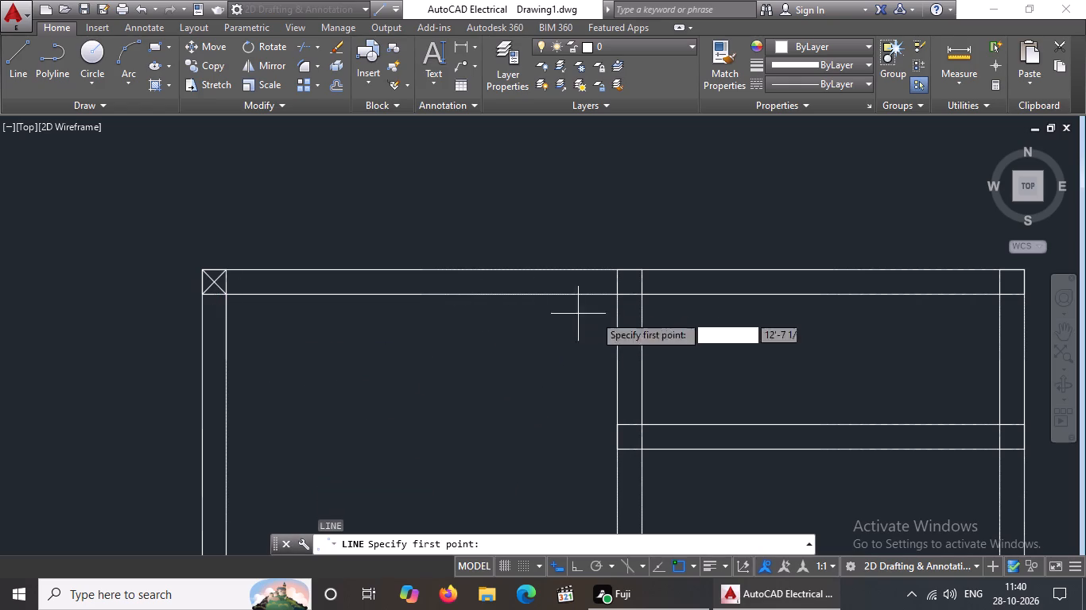
{"action": "scroll", "coordinate": [735, 285], "scroll_direction": "up", "scroll_amount": 3}
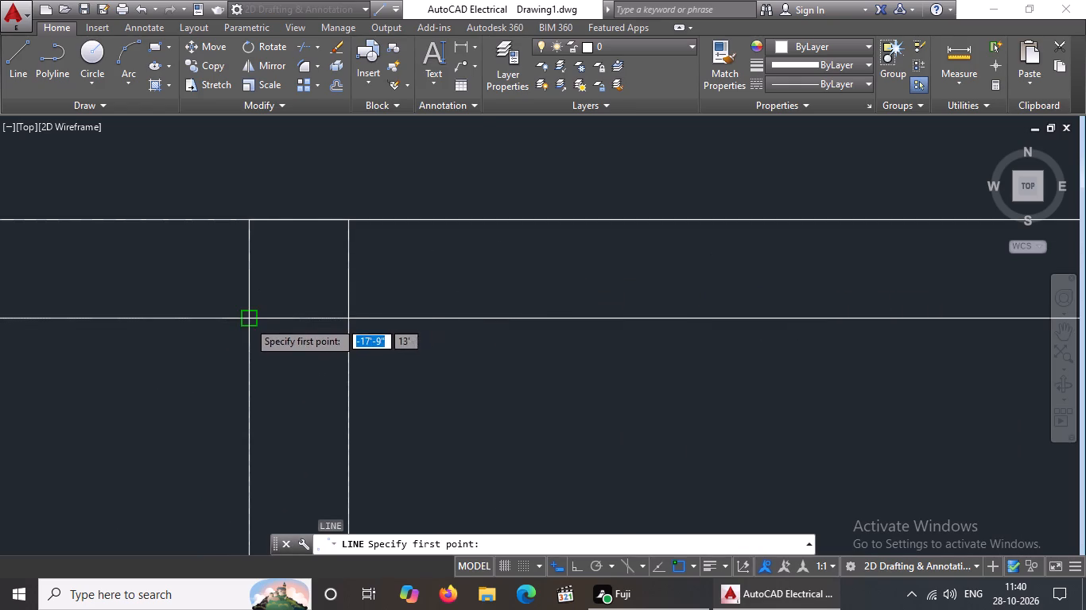
{"action": "left_click_drag", "start_coordinate": [248, 321], "coordinate": [249, 312]}
{"action": "left_click_drag", "start_coordinate": [348, 220], "coordinate": [359, 211]}
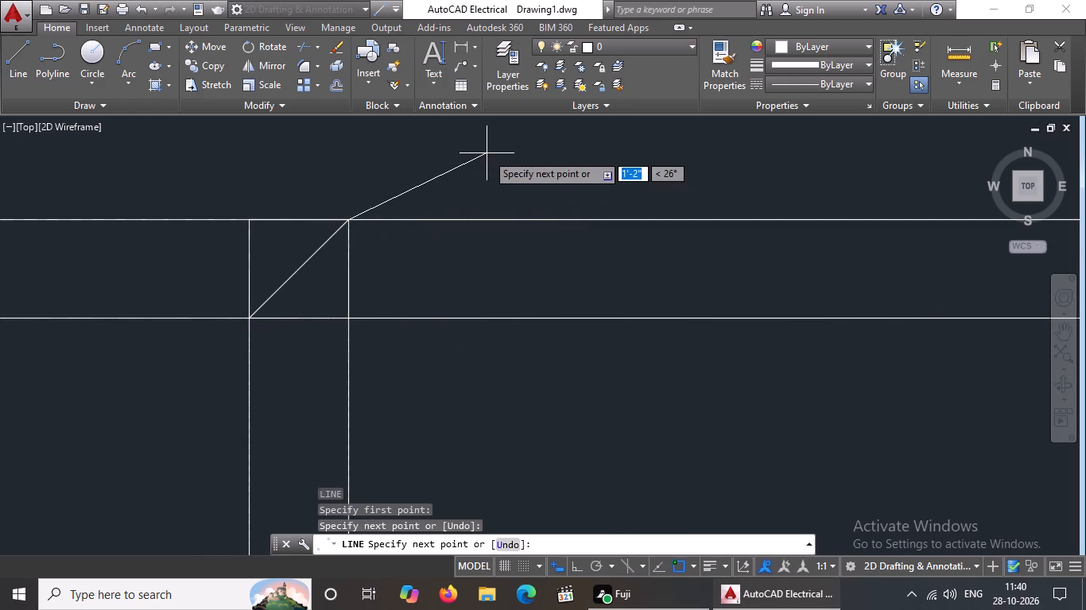
{"action": "key", "text": "Return"}
{"action": "key", "text": "l"}
{"action": "key", "text": "Return"}
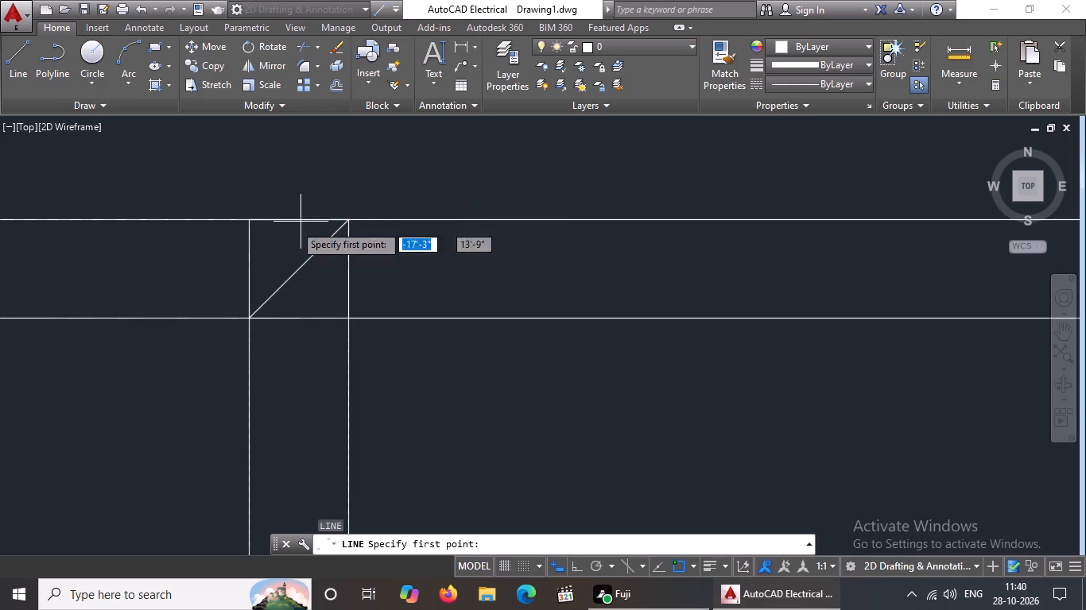
{"action": "left_click", "coordinate": [249, 217]}
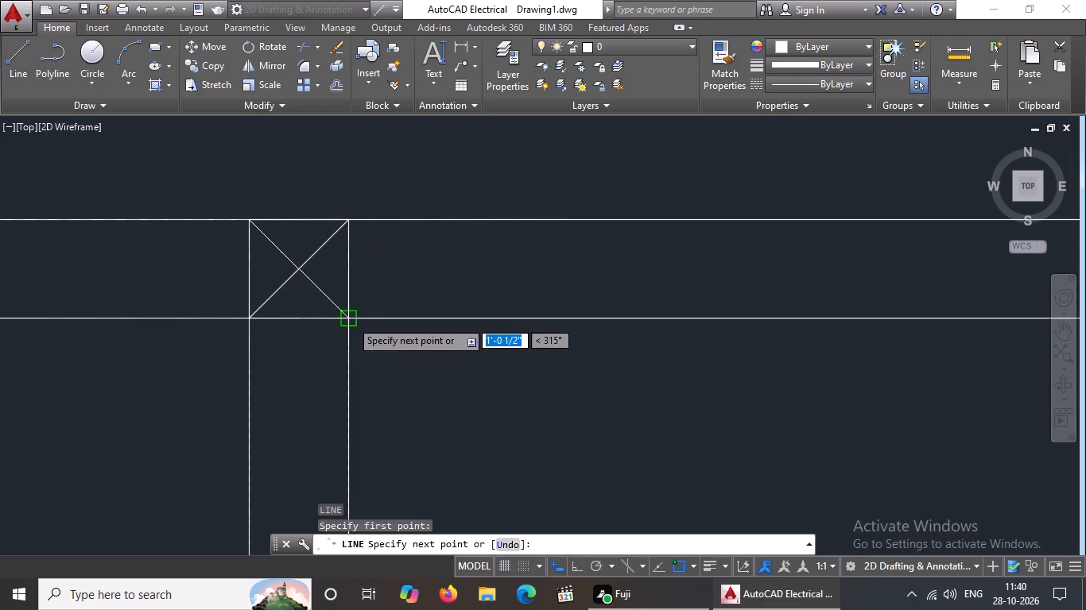
{"action": "left_click", "coordinate": [351, 320]}
{"action": "scroll", "coordinate": [432, 353], "scroll_direction": "down", "scroll_amount": 6}
{"action": "key", "text": "Return"}
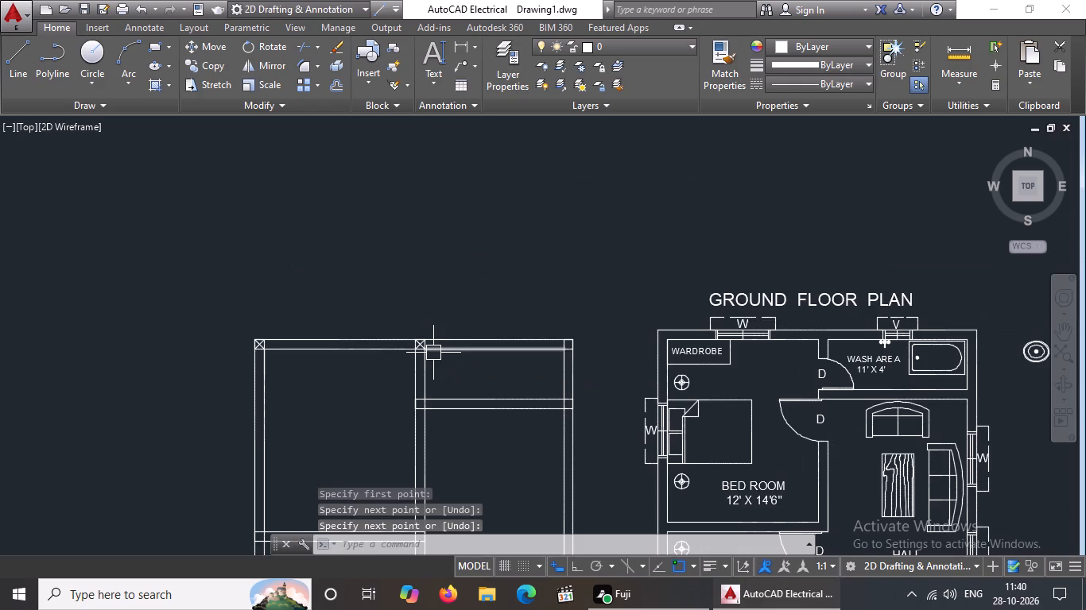
Draw two crossing diagonals in the column square at the plan's upper-right corner.
{"action": "key", "text": "l"}
{"action": "key", "text": "Return"}
{"action": "scroll", "coordinate": [590, 340], "scroll_direction": "up", "scroll_amount": 4}
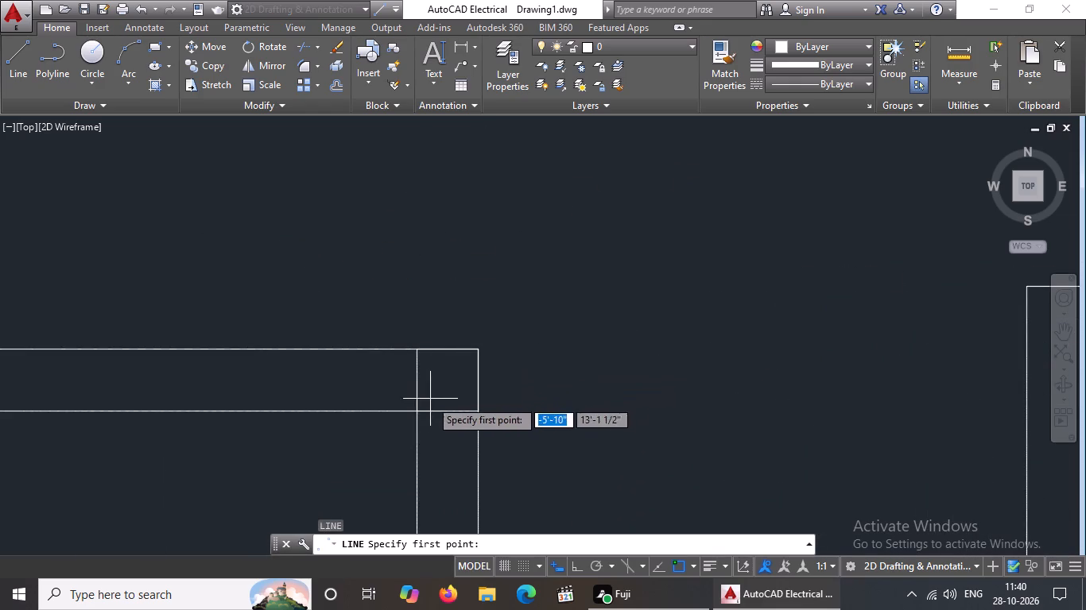
{"action": "left_click", "coordinate": [417, 413]}
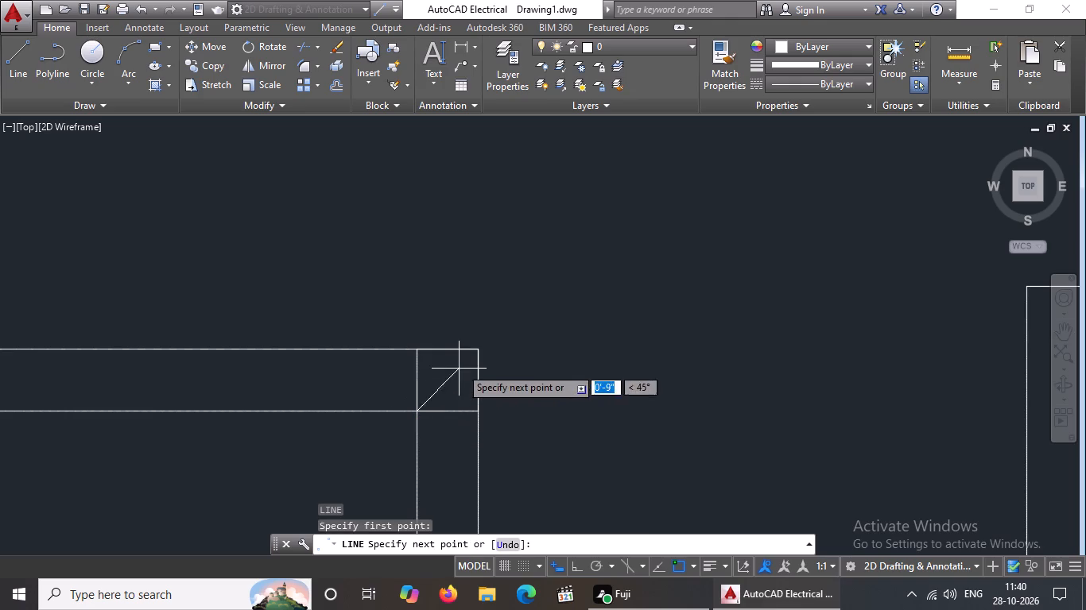
{"action": "left_click_drag", "start_coordinate": [478, 350], "coordinate": [486, 342]}
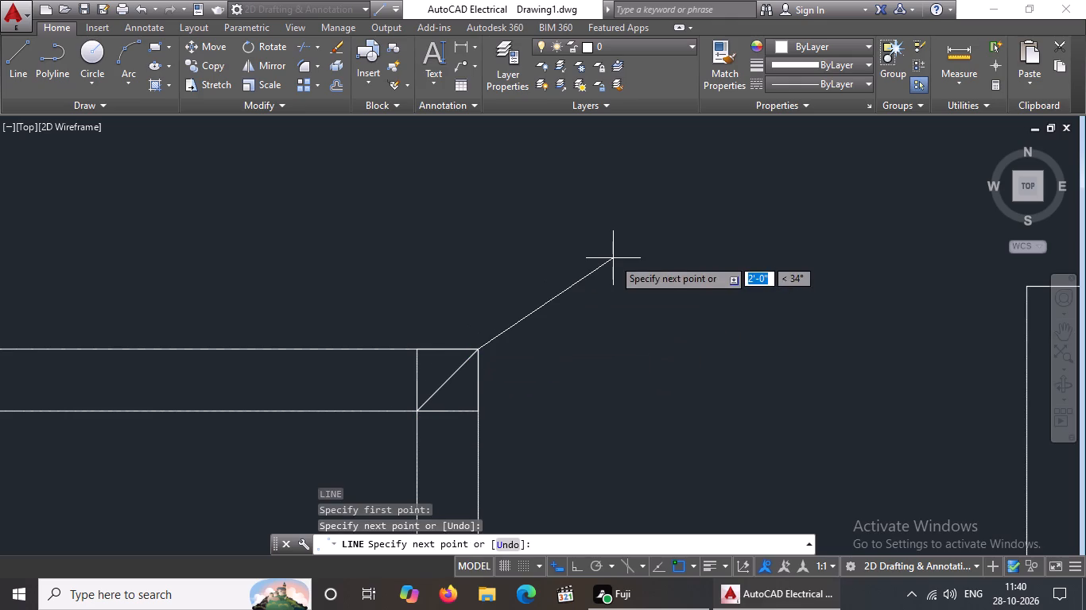
{"action": "key", "text": "Return"}
{"action": "key", "text": "l"}
{"action": "key", "text": "Return"}
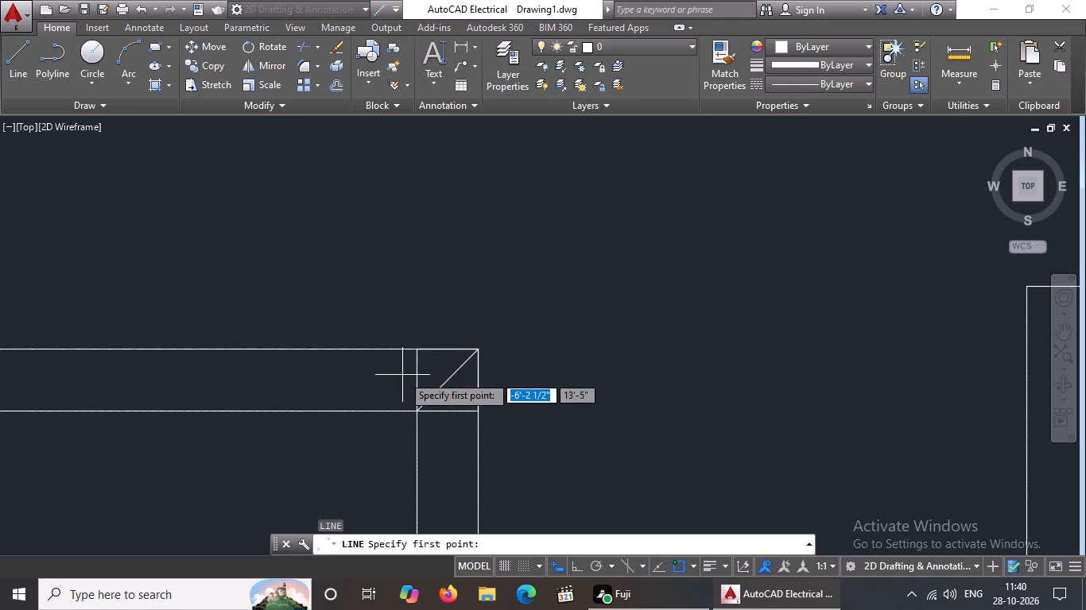
{"action": "left_click", "coordinate": [417, 350]}
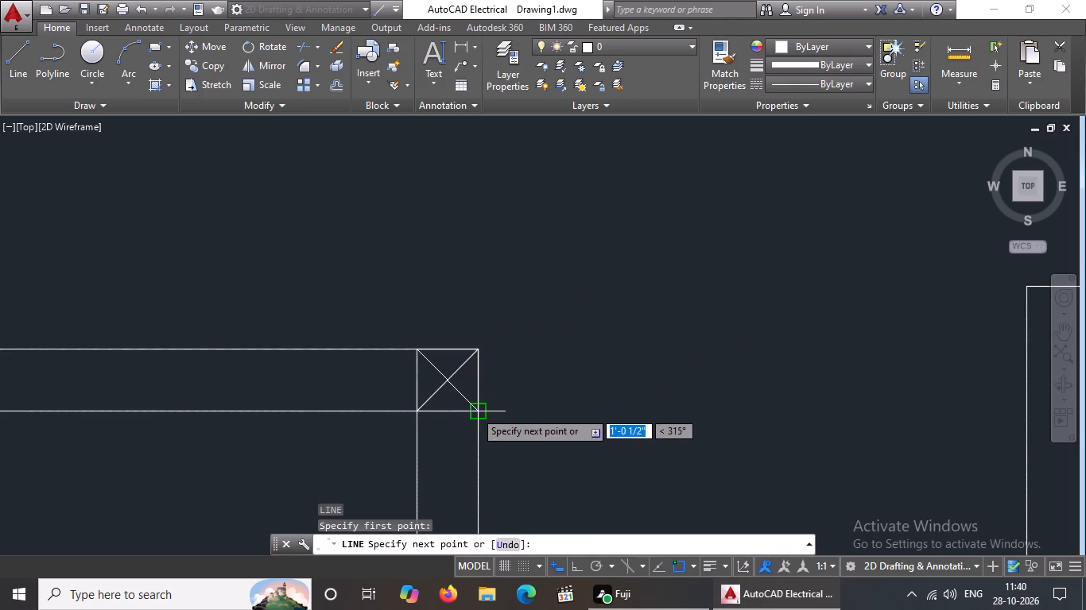
{"action": "left_click", "coordinate": [475, 410]}
{"action": "key", "text": "Return"}
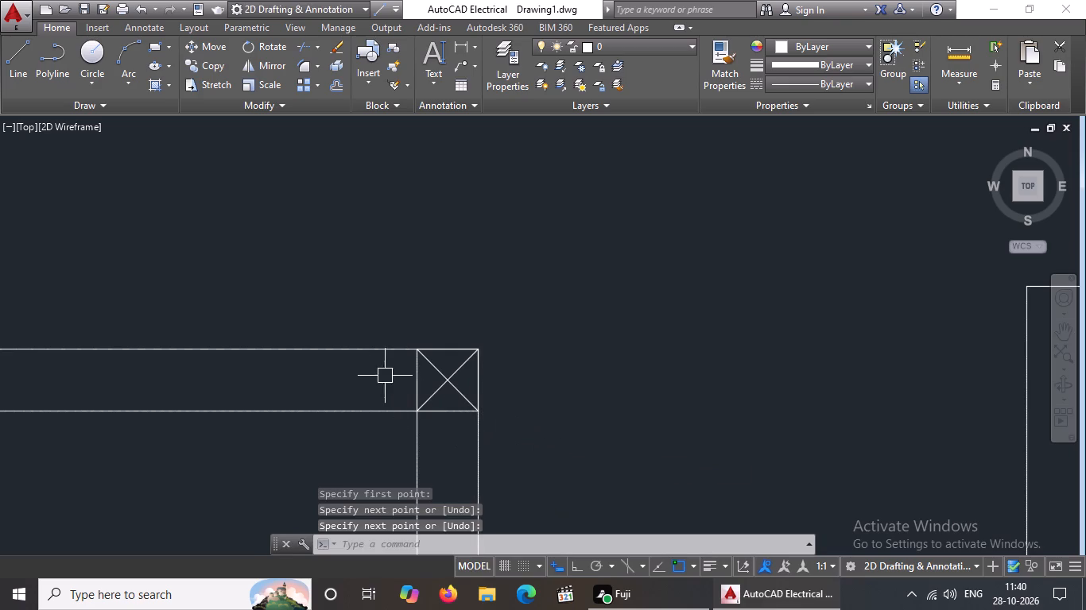
Draw two crossing diagonals in the column square where the wash area's lower wall meets the central wall.
{"action": "scroll", "coordinate": [386, 365], "scroll_direction": "down", "scroll_amount": 4}
{"action": "scroll", "coordinate": [259, 430], "scroll_direction": "up", "scroll_amount": 2}
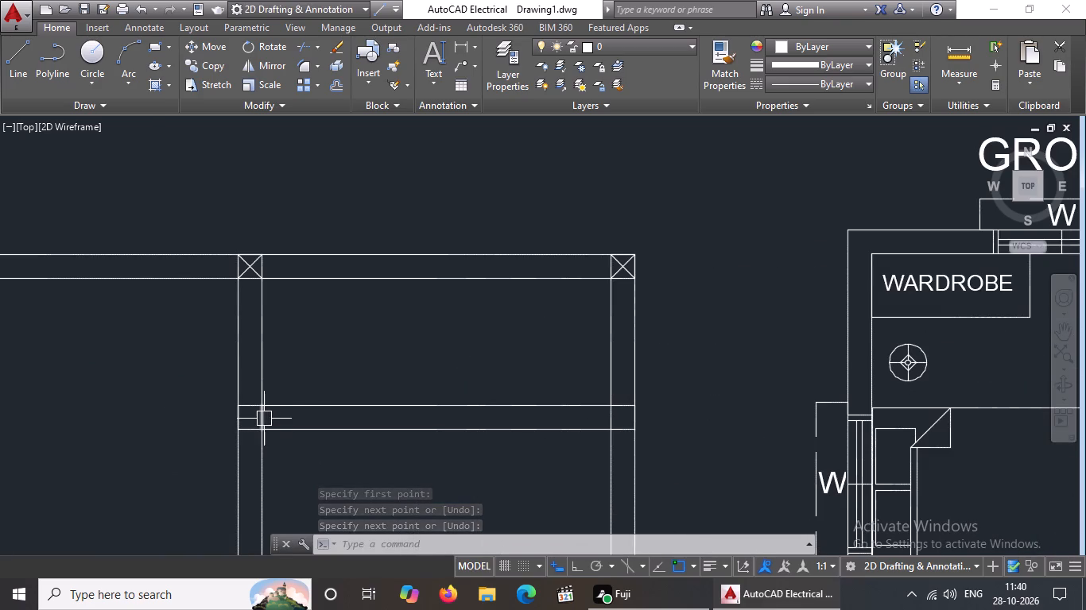
{"action": "key", "text": "l"}
{"action": "key", "text": "Return"}
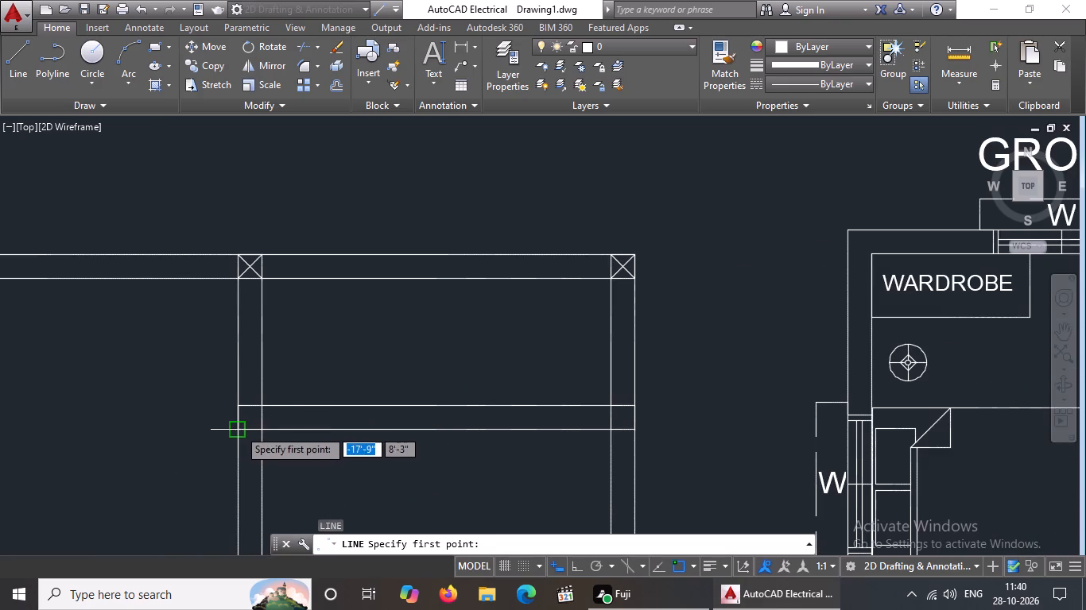
{"action": "left_click", "coordinate": [242, 423]}
{"action": "left_click_drag", "start_coordinate": [258, 405], "coordinate": [284, 384]}
{"action": "key", "text": "Return"}
{"action": "key", "text": "l"}
{"action": "key", "text": "Return"}
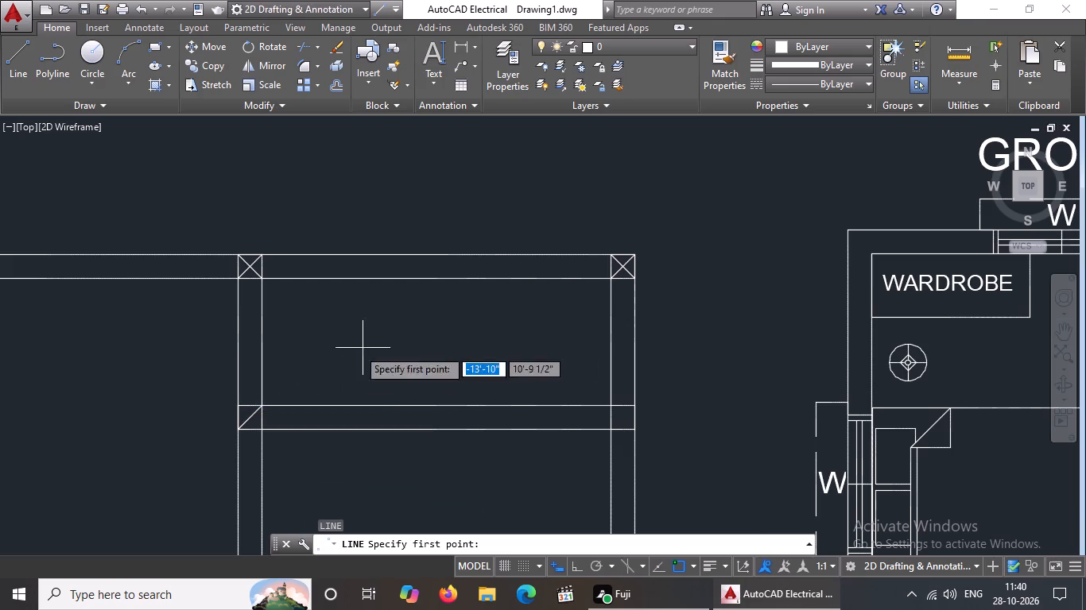
{"action": "left_click", "coordinate": [238, 403]}
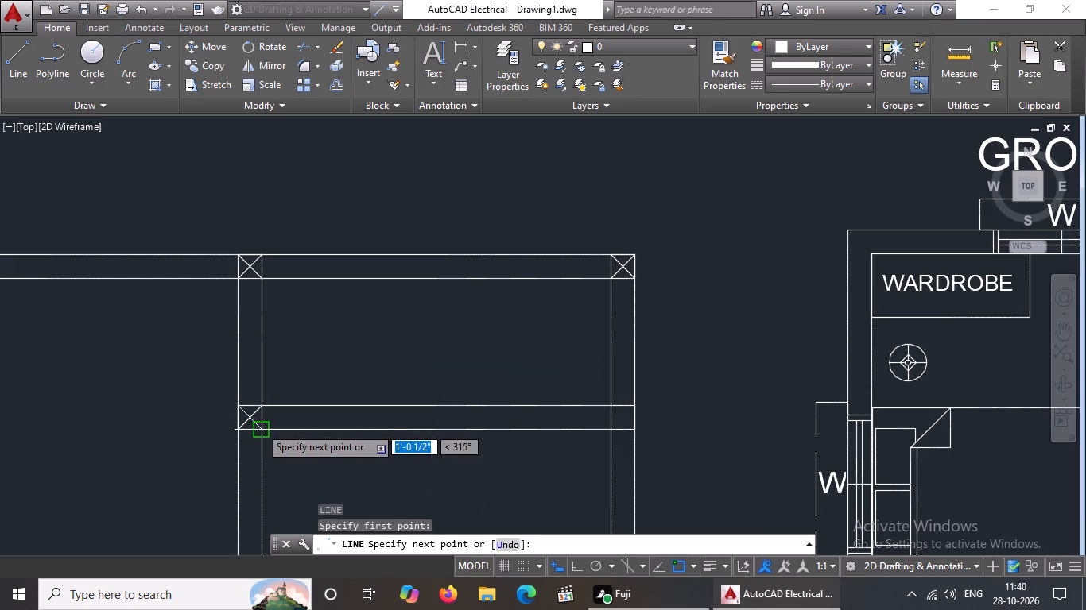
{"action": "left_click_drag", "start_coordinate": [260, 427], "coordinate": [266, 435]}
{"action": "key", "text": "Return"}
Draw two crossing diagonals in the column square where the wash area's lower wall meets the plan's right outer wall.
{"action": "key", "text": "l"}
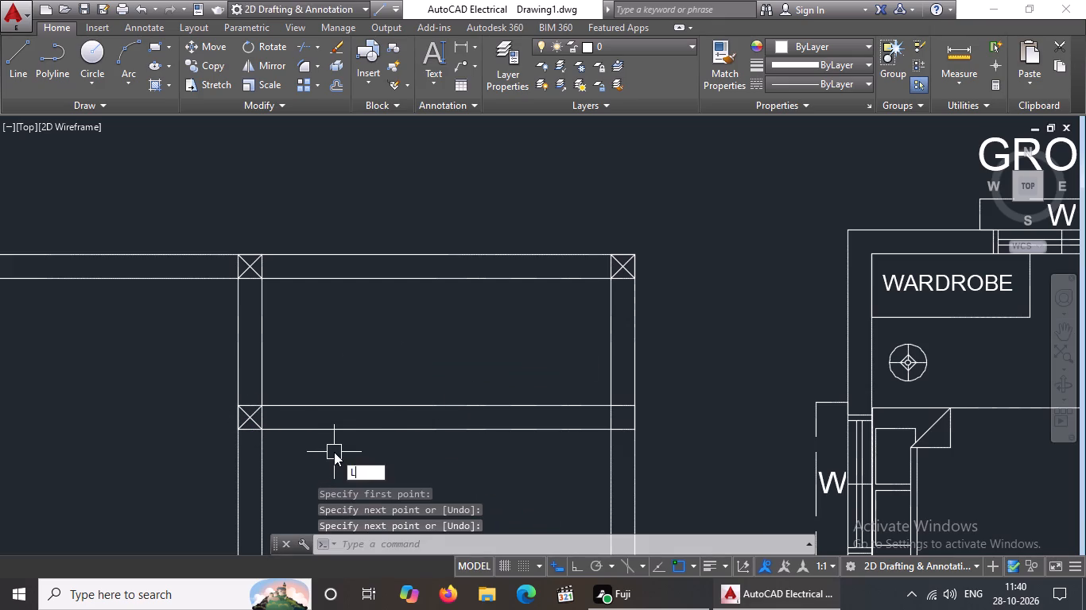
{"action": "key", "text": "Return"}
{"action": "scroll", "coordinate": [615, 417], "scroll_direction": "up", "scroll_amount": 3}
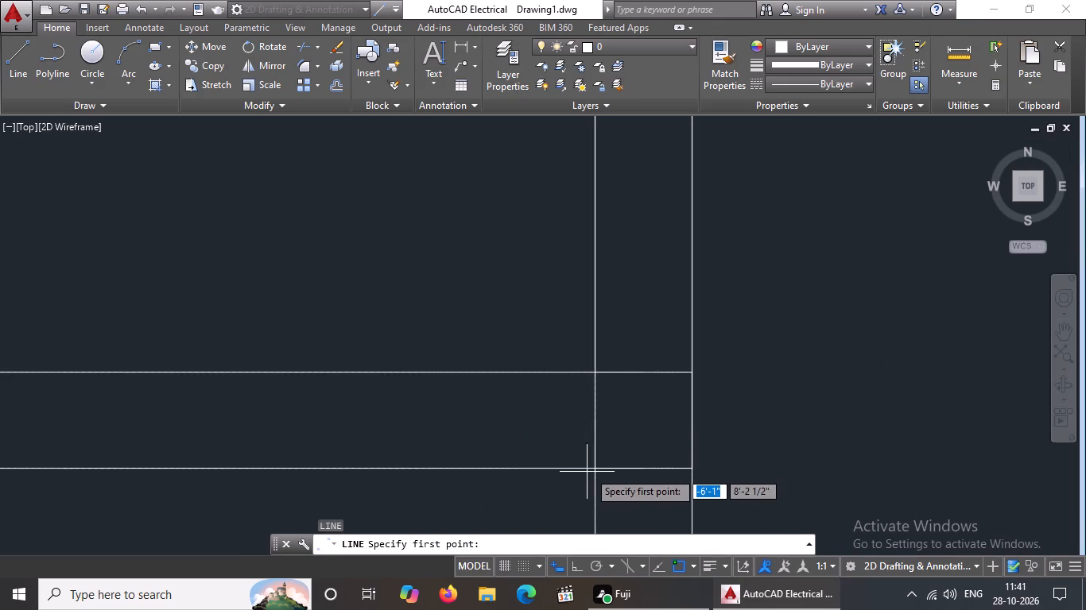
{"action": "left_click", "coordinate": [595, 468]}
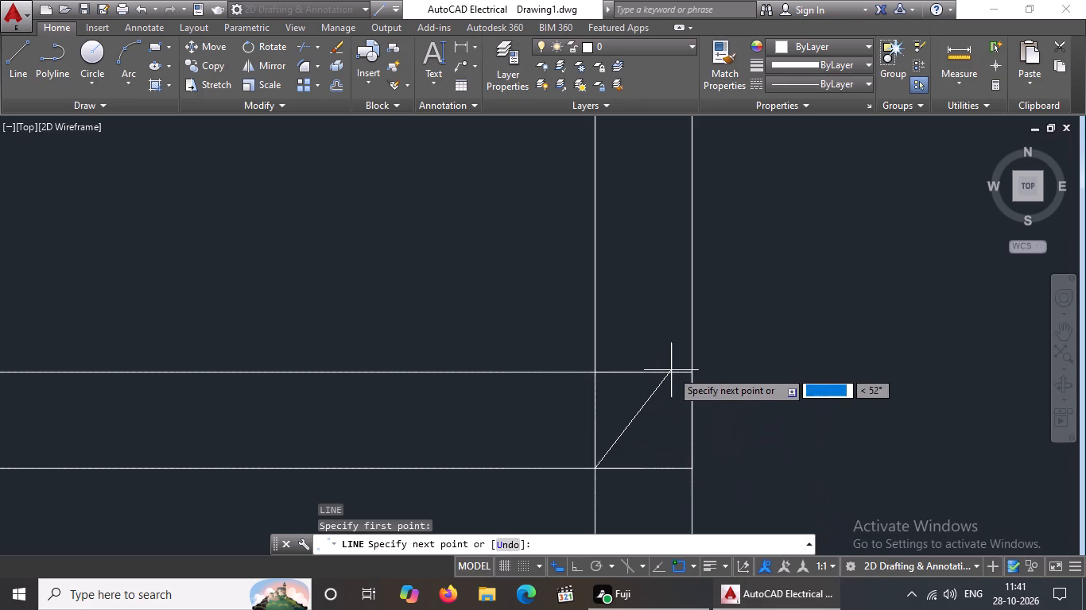
{"action": "left_click", "coordinate": [693, 373]}
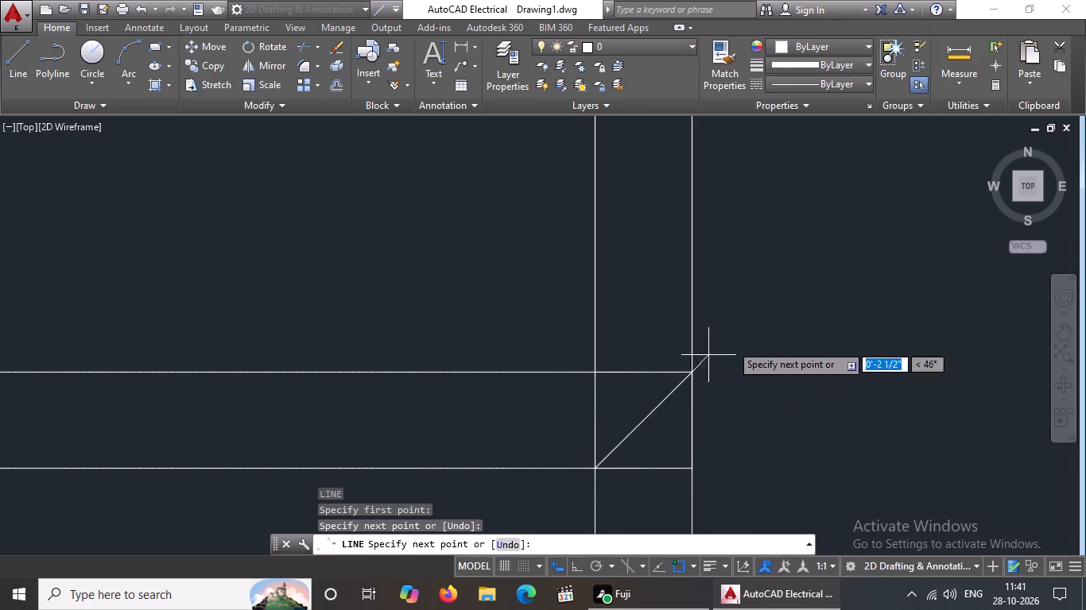
{"action": "key", "text": "Return"}
{"action": "key", "text": "l"}
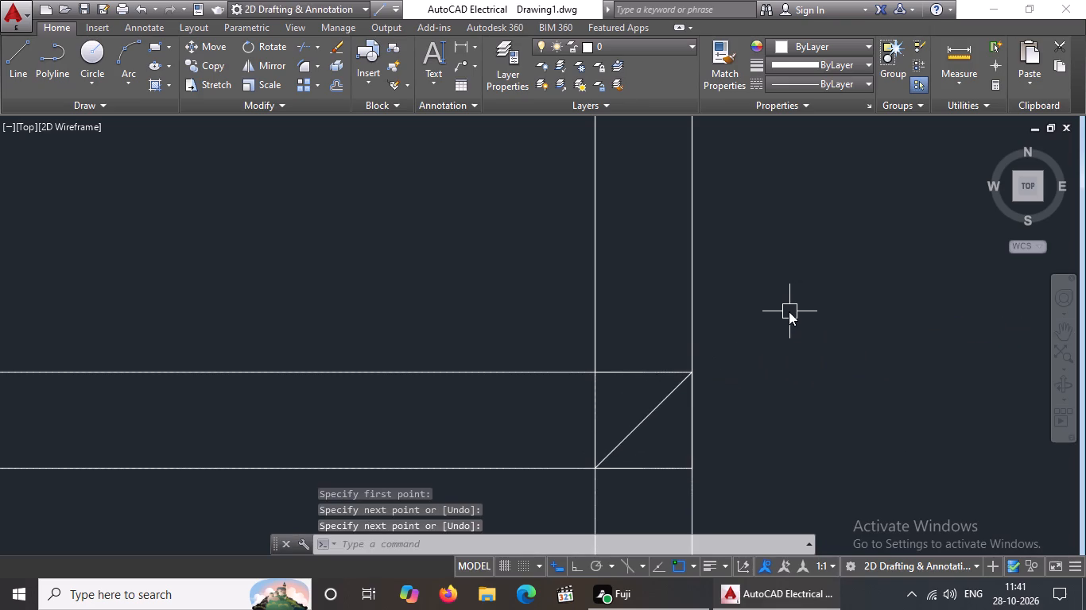
{"action": "key", "text": "Return"}
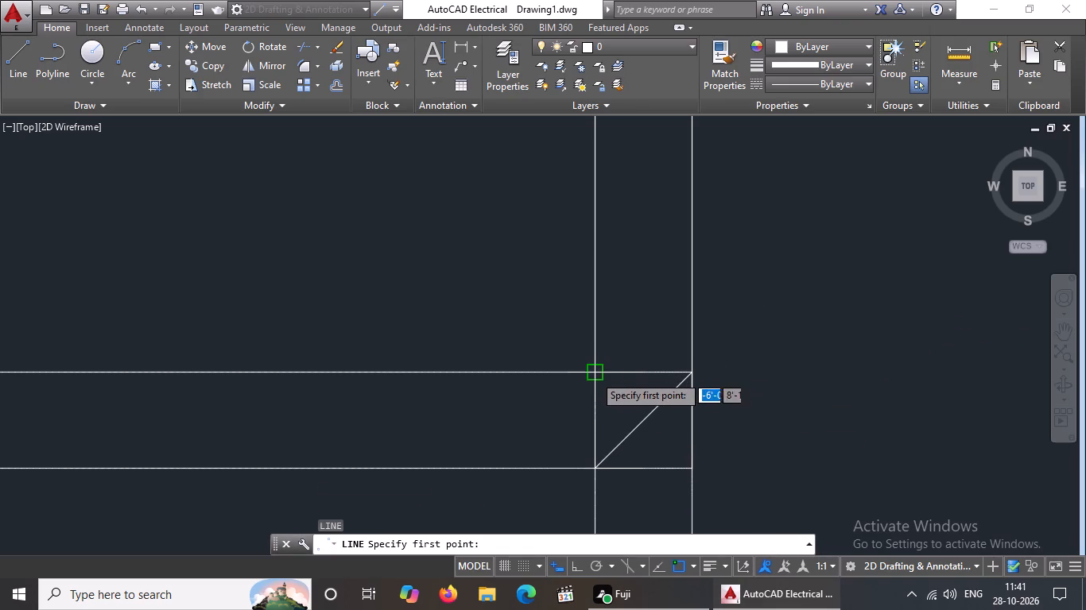
{"action": "left_click", "coordinate": [594, 375]}
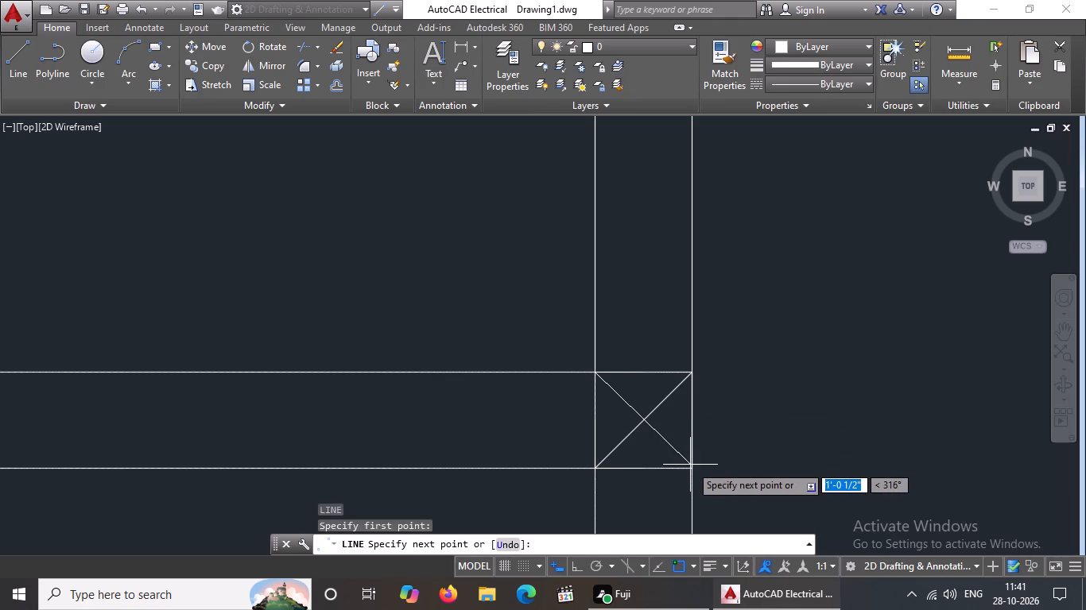
{"action": "left_click", "coordinate": [691, 467]}
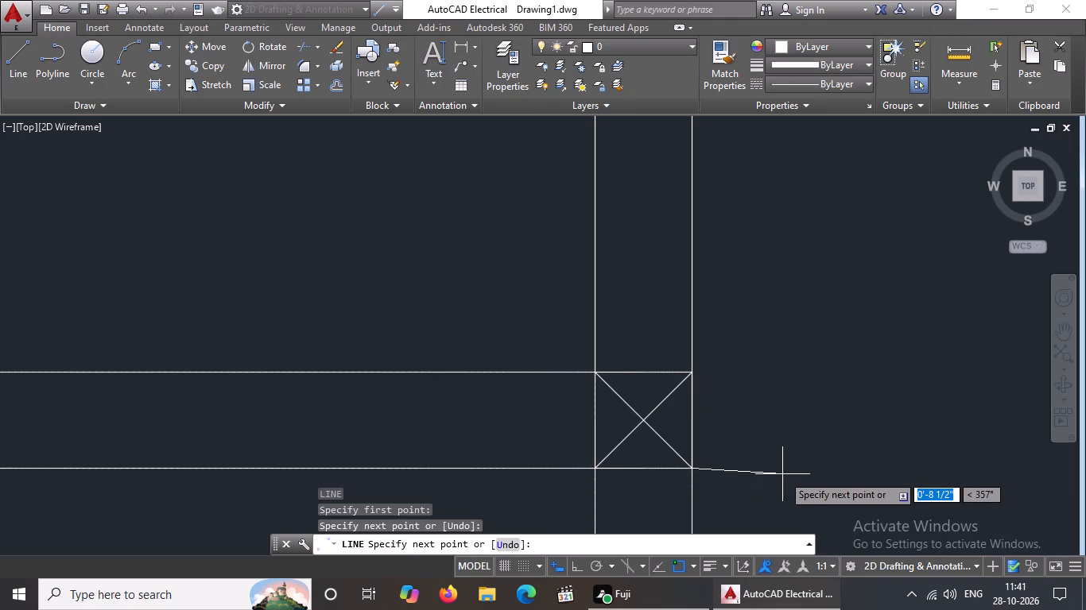
{"action": "key", "text": "Return"}
Draw two crossing diagonals in the column square where the wall between the bedrooms meets the left outer wall.
{"action": "key", "text": "l"}
{"action": "key", "text": "Return"}
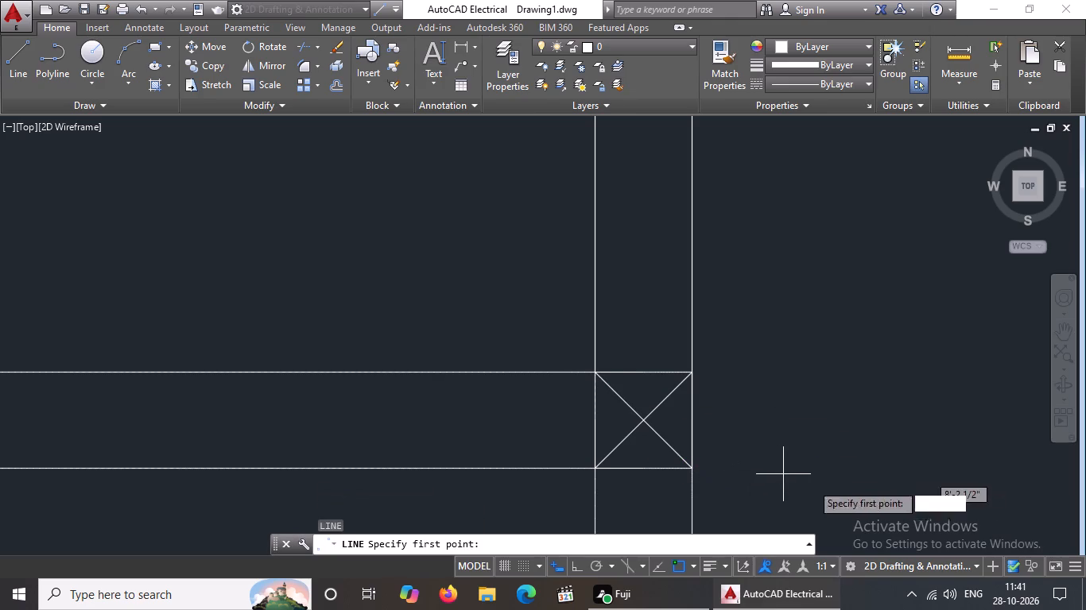
{"action": "scroll", "coordinate": [631, 418], "scroll_direction": "down", "scroll_amount": 6}
{"action": "scroll", "coordinate": [539, 517], "scroll_direction": "up", "scroll_amount": 3}
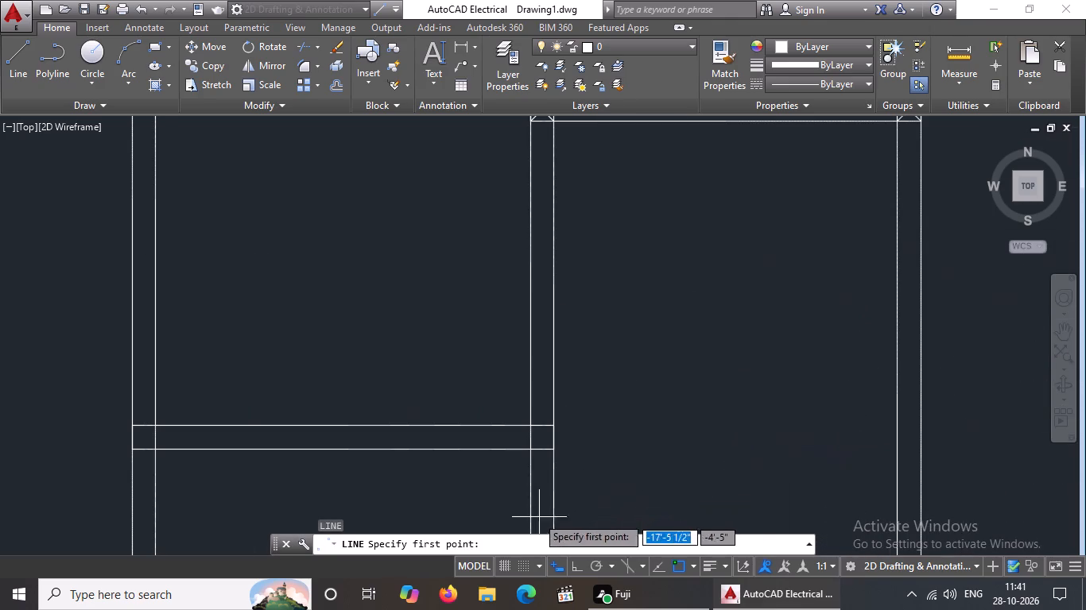
{"action": "left_click", "coordinate": [134, 448]}
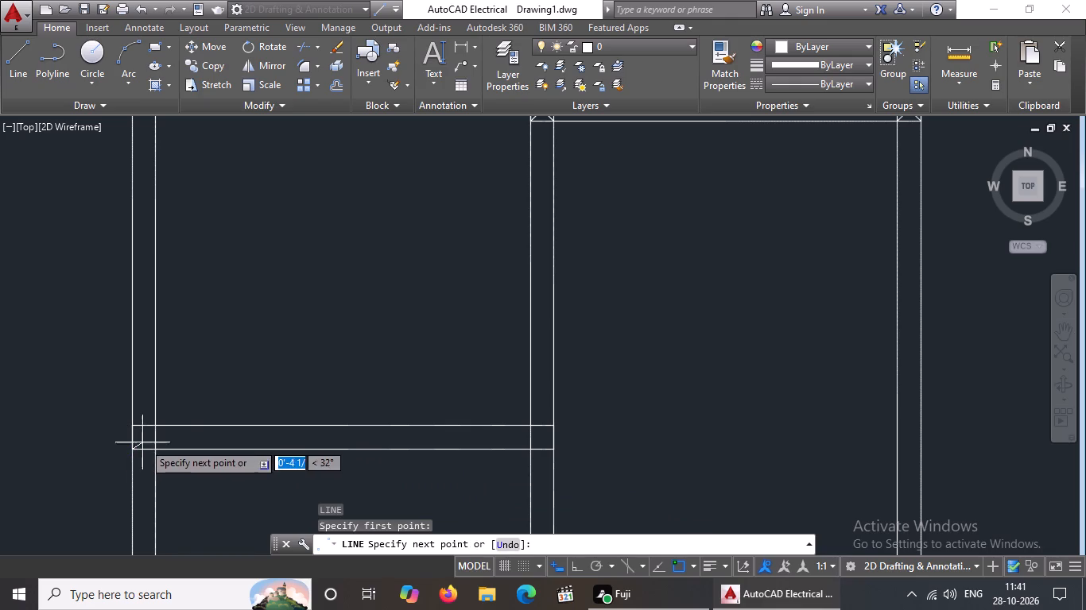
{"action": "left_click_drag", "start_coordinate": [155, 426], "coordinate": [200, 395]}
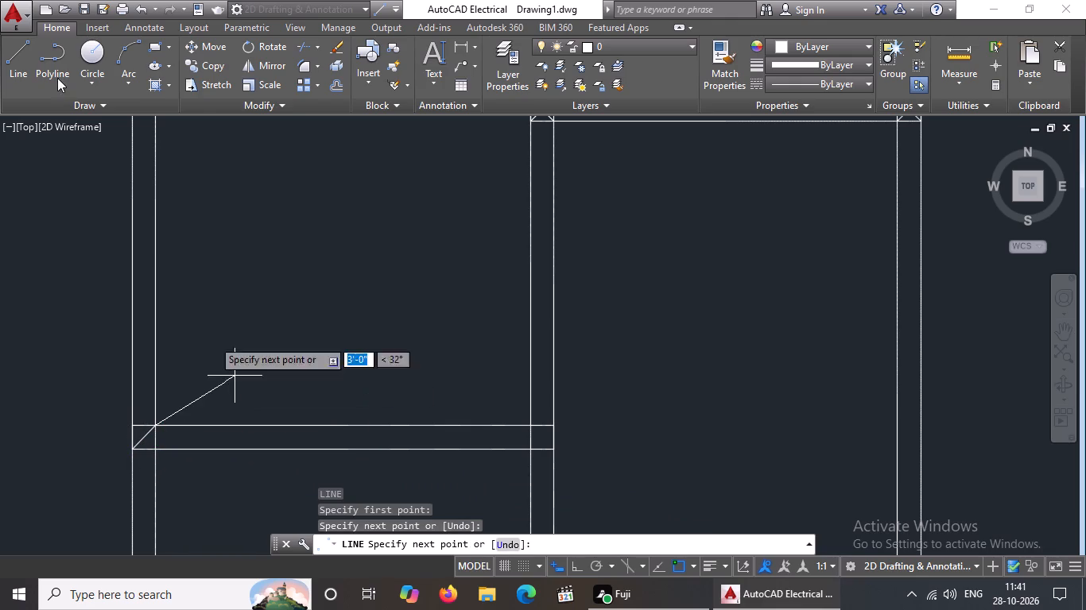
{"action": "key", "text": "Return"}
{"action": "key", "text": "l"}
{"action": "key", "text": "Return"}
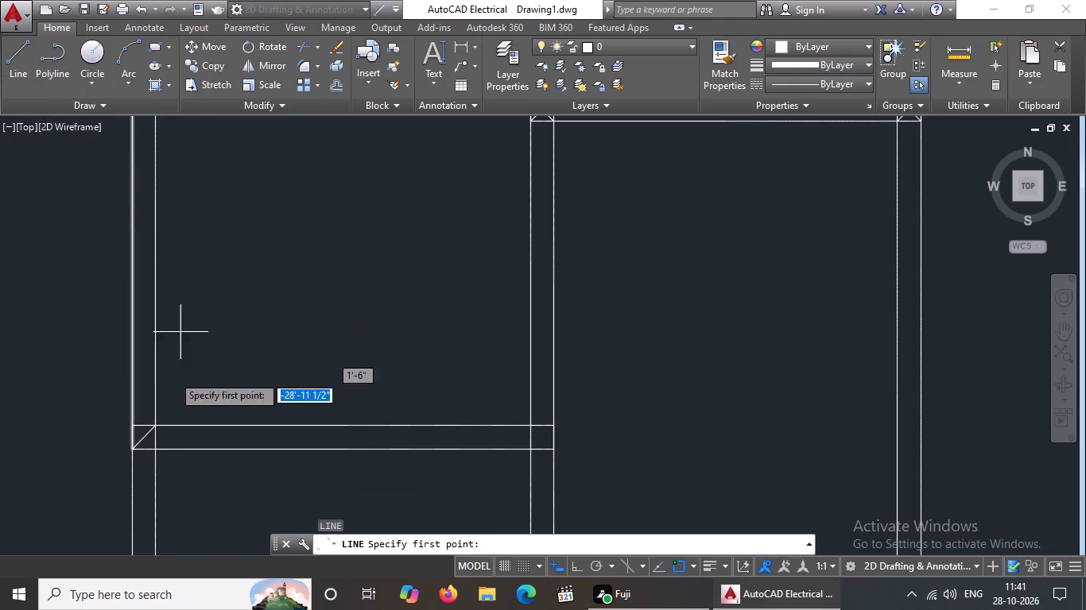
{"action": "scroll", "coordinate": [145, 443], "scroll_direction": "up", "scroll_amount": 3}
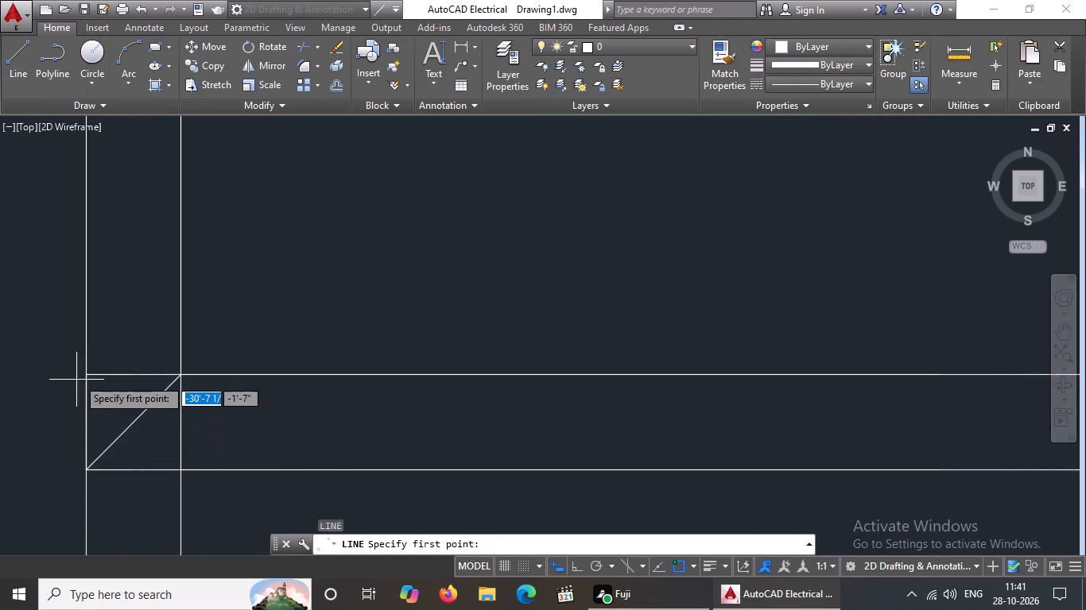
{"action": "left_click_drag", "start_coordinate": [87, 373], "coordinate": [95, 384]}
{"action": "left_click_drag", "start_coordinate": [180, 468], "coordinate": [209, 471]}
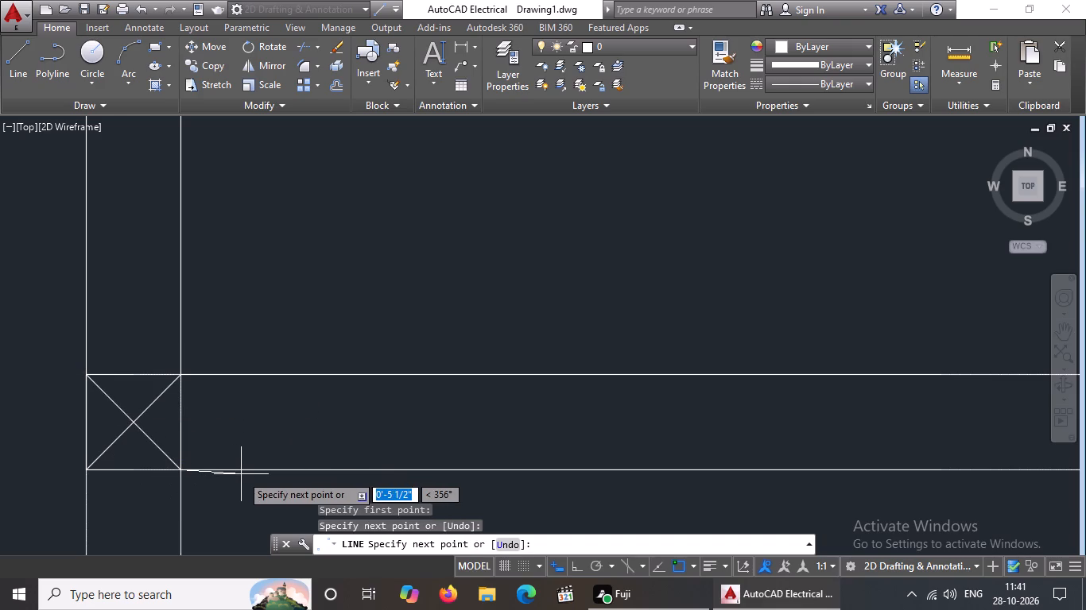
{"action": "key", "text": "Return"}
Draw two crossing diagonals in the column square where the wall between the bedrooms meets the central wall.
{"action": "key", "text": "l"}
{"action": "key", "text": "Return"}
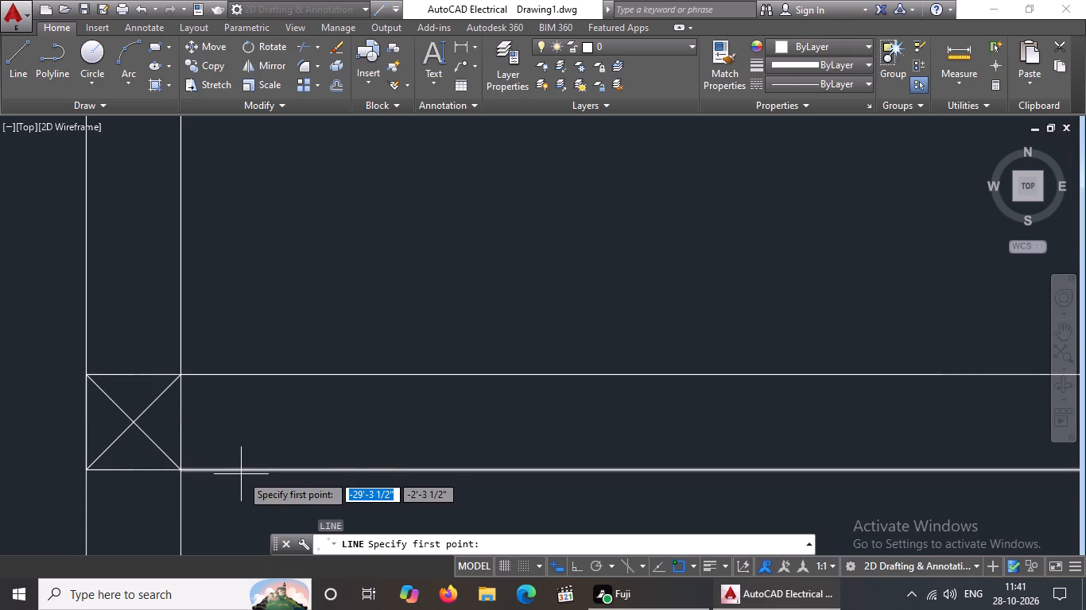
{"action": "scroll", "coordinate": [273, 443], "scroll_direction": "down", "scroll_amount": 4}
{"action": "scroll", "coordinate": [529, 437], "scroll_direction": "up", "scroll_amount": 4}
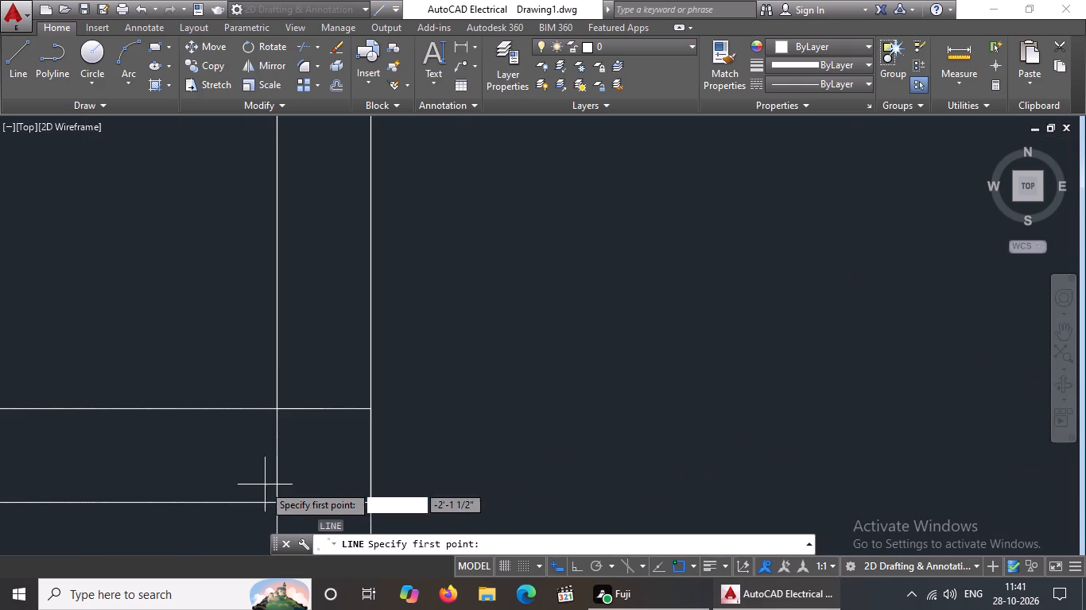
{"action": "left_click_drag", "start_coordinate": [279, 503], "coordinate": [293, 488]}
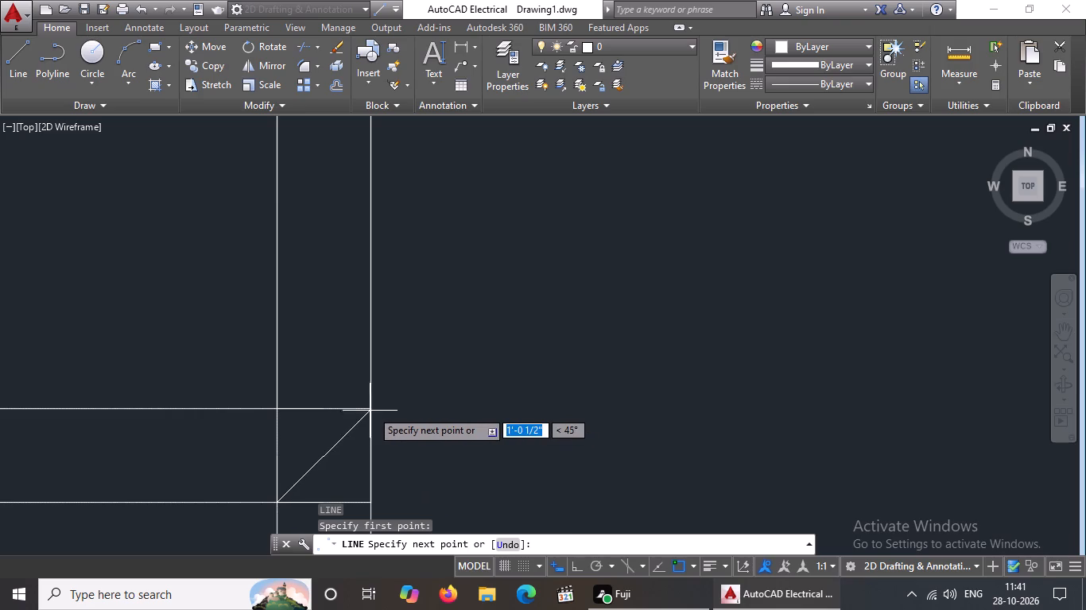
{"action": "left_click", "coordinate": [371, 410]}
{"action": "key", "text": "Return"}
{"action": "key", "text": "l"}
{"action": "key", "text": "Return"}
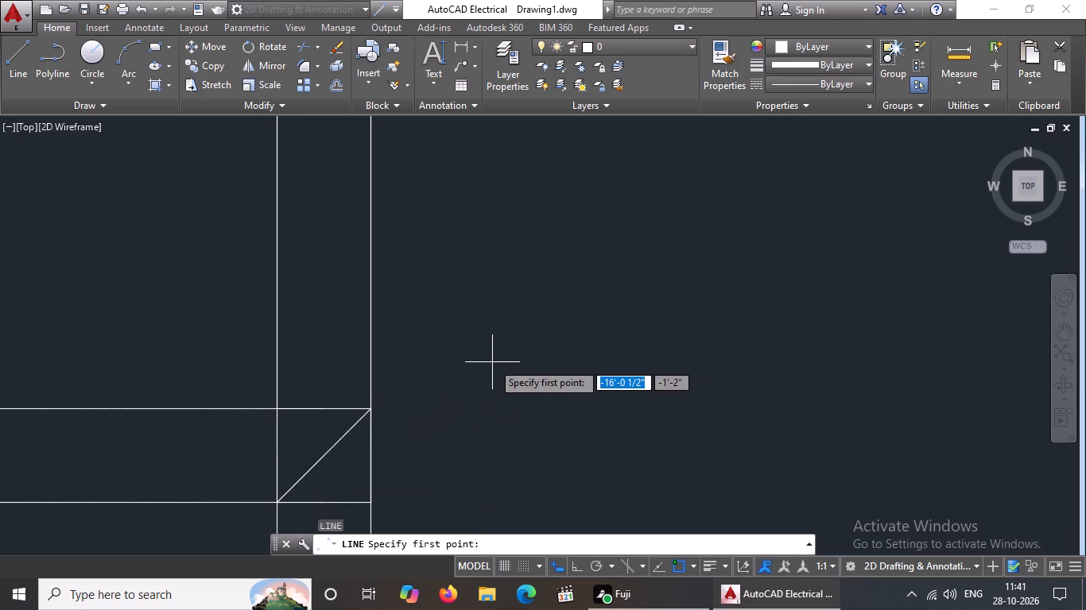
{"action": "left_click", "coordinate": [275, 410]}
{"action": "scroll", "coordinate": [304, 433], "scroll_direction": "down", "scroll_amount": 5}
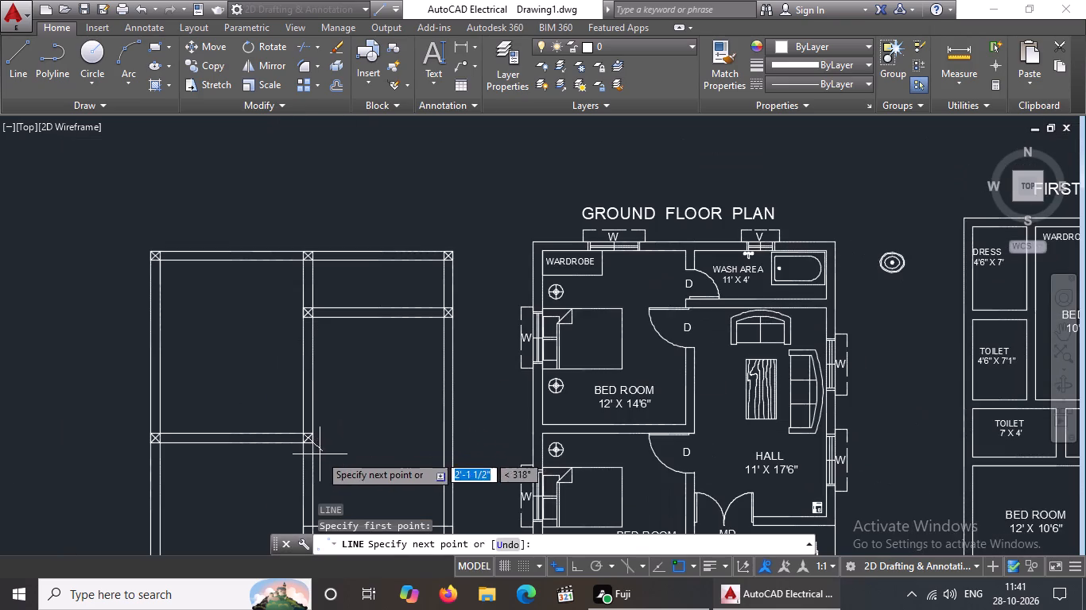
{"action": "scroll", "coordinate": [312, 457], "scroll_direction": "up", "scroll_amount": 3}
{"action": "left_click_drag", "start_coordinate": [302, 403], "coordinate": [358, 416]}
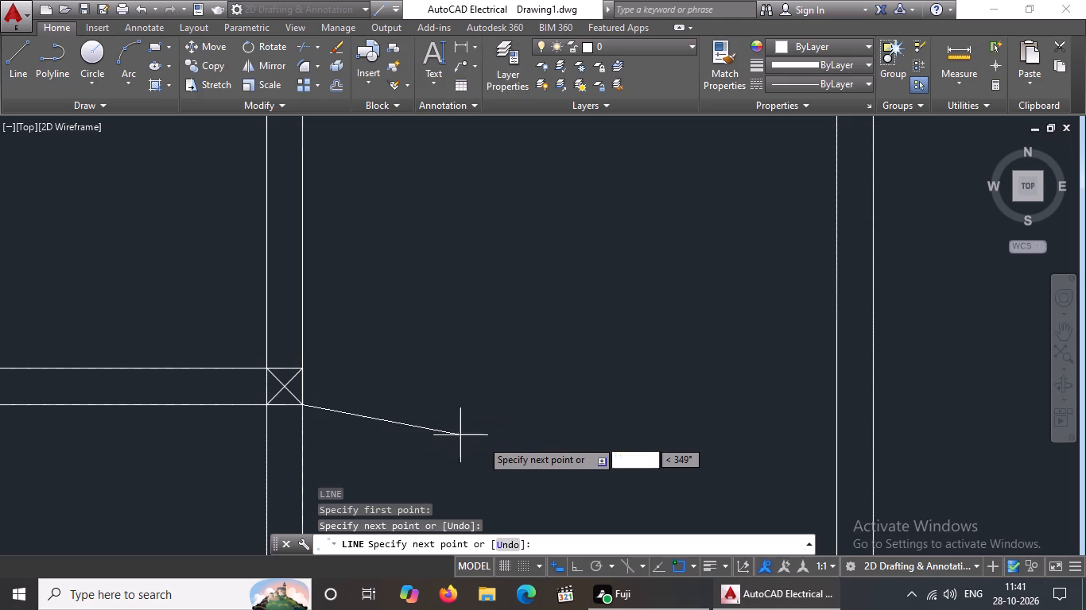
{"action": "key", "text": "Return"}
Draw two crossing diagonals in the column square where the hall's lower wall meets the central wall.
{"action": "key", "text": "l"}
{"action": "key", "text": "Return"}
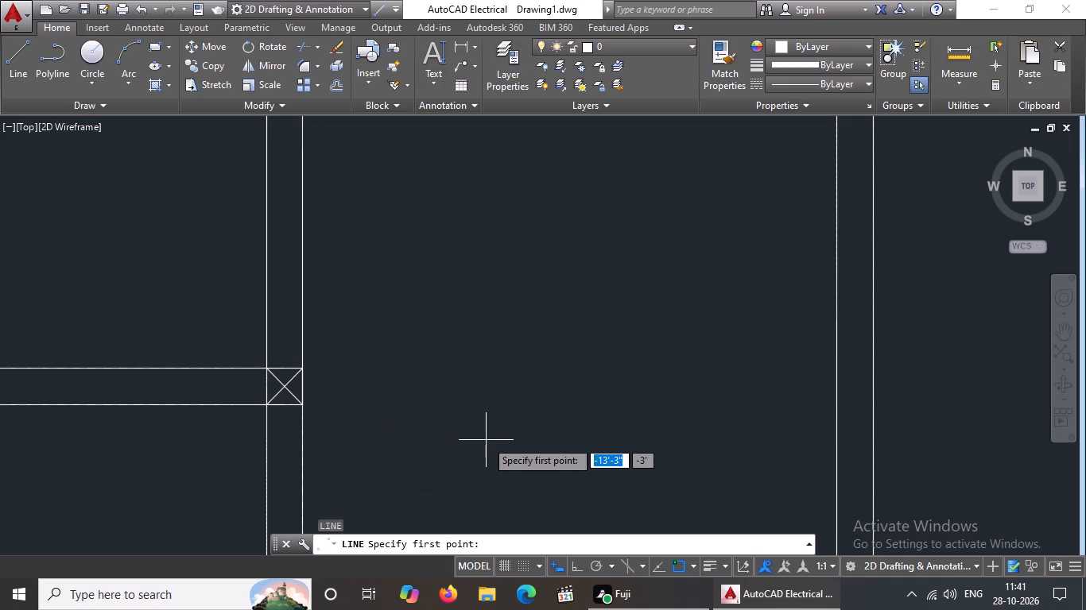
{"action": "scroll", "coordinate": [465, 217], "scroll_direction": "down", "scroll_amount": 2}
{"action": "scroll", "coordinate": [388, 445], "scroll_direction": "up", "scroll_amount": 2}
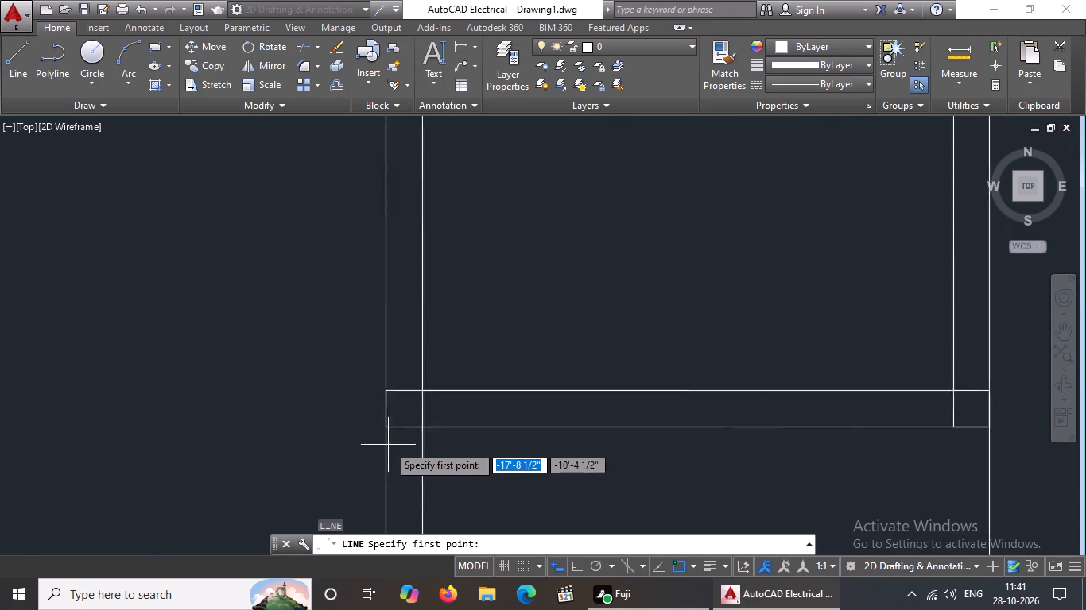
{"action": "scroll", "coordinate": [388, 445], "scroll_direction": "up", "scroll_amount": 1}
{"action": "left_click_drag", "start_coordinate": [382, 417], "coordinate": [392, 407]}
{"action": "left_click_drag", "start_coordinate": [444, 361], "coordinate": [457, 332]}
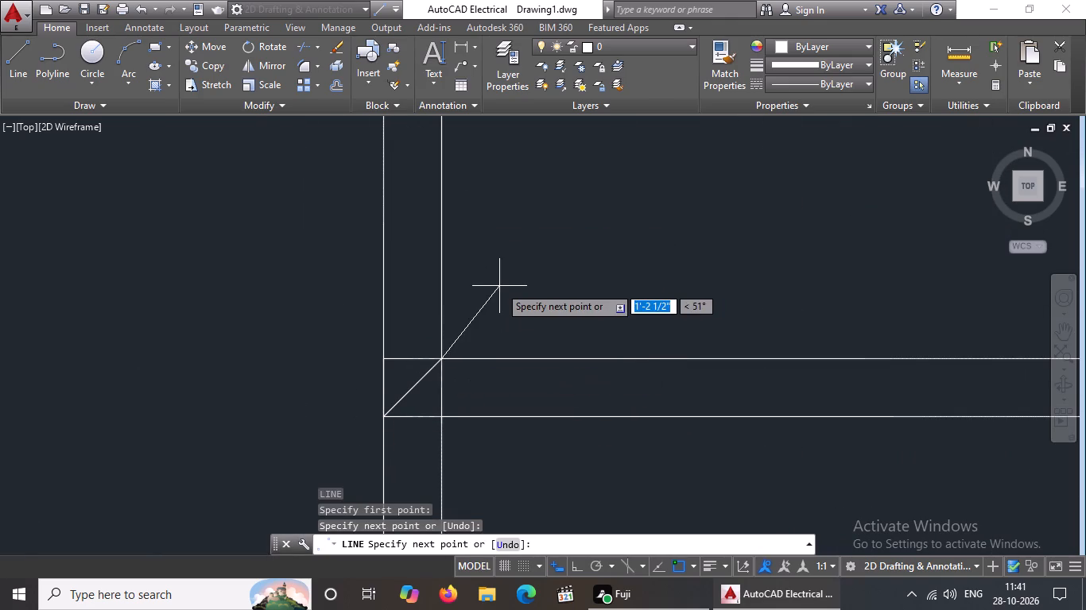
{"action": "key", "text": "Return"}
{"action": "key", "text": "l"}
{"action": "key", "text": "Return"}
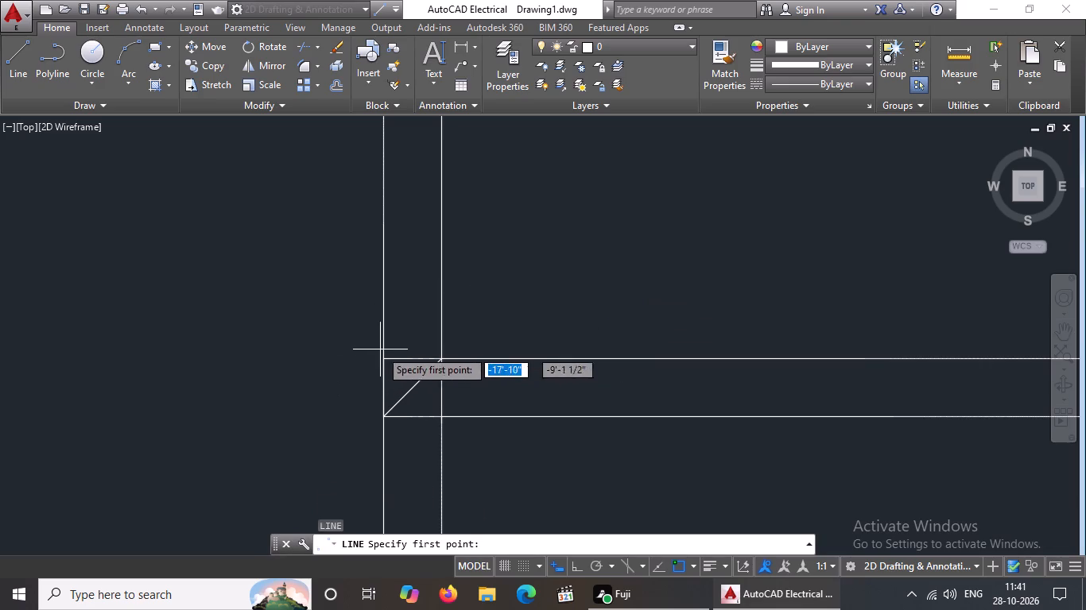
{"action": "left_click", "coordinate": [386, 356]}
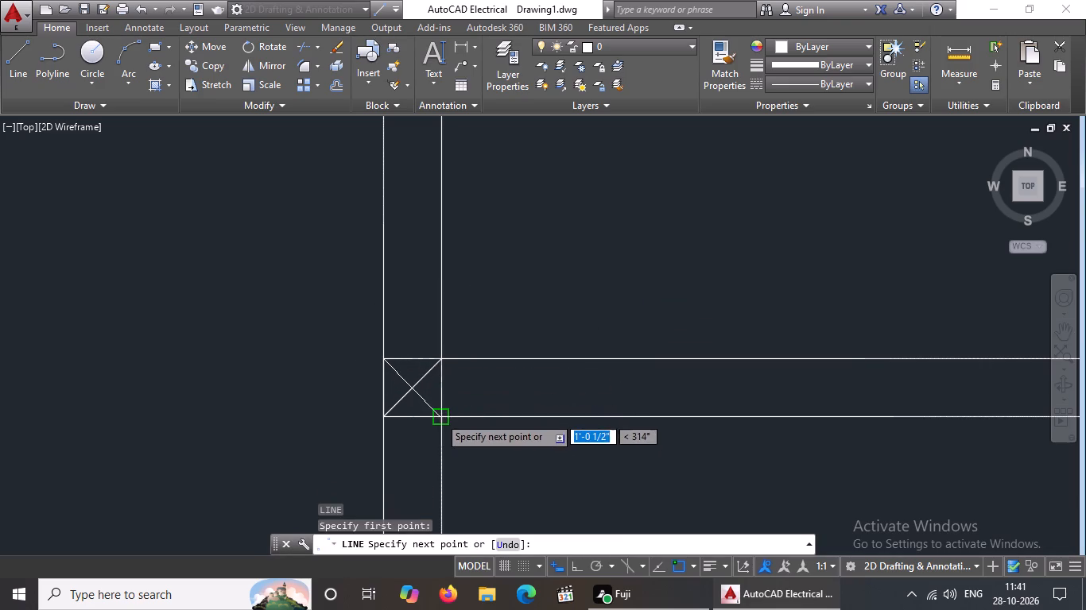
{"action": "left_click", "coordinate": [439, 415]}
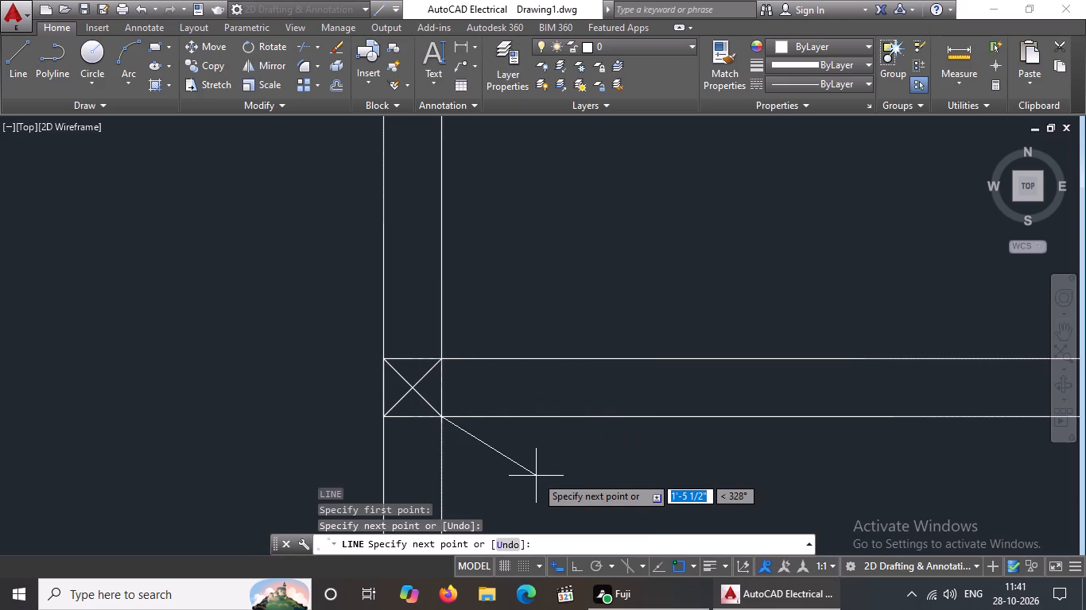
{"action": "key", "text": "Escape"}
Draw two crossing diagonals in the column square where the hall's lower wall meets the right outer wall.
{"action": "scroll", "coordinate": [522, 474], "scroll_direction": "down", "scroll_amount": 3}
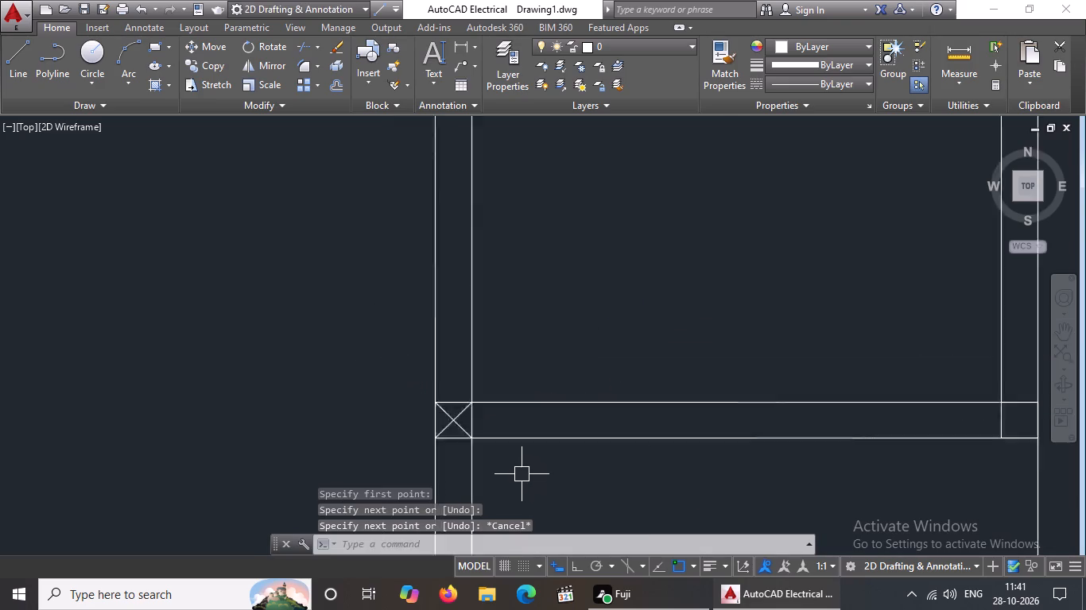
{"action": "scroll", "coordinate": [522, 473], "scroll_direction": "down", "scroll_amount": 1}
{"action": "scroll", "coordinate": [661, 482], "scroll_direction": "up", "scroll_amount": 2}
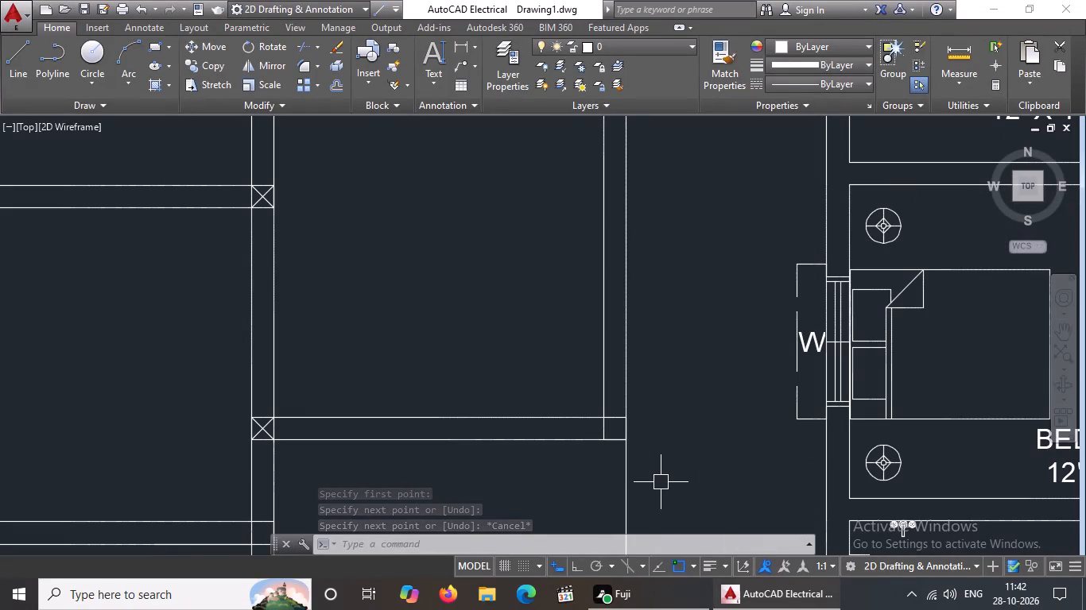
{"action": "key", "text": "l"}
{"action": "key", "text": "Return"}
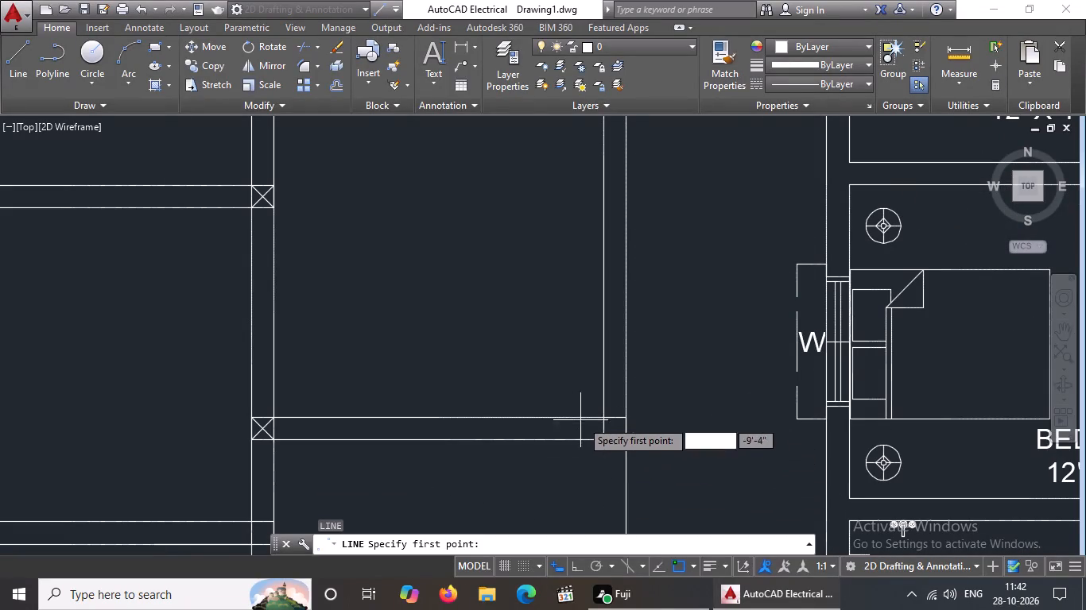
{"action": "left_click", "coordinate": [603, 438]}
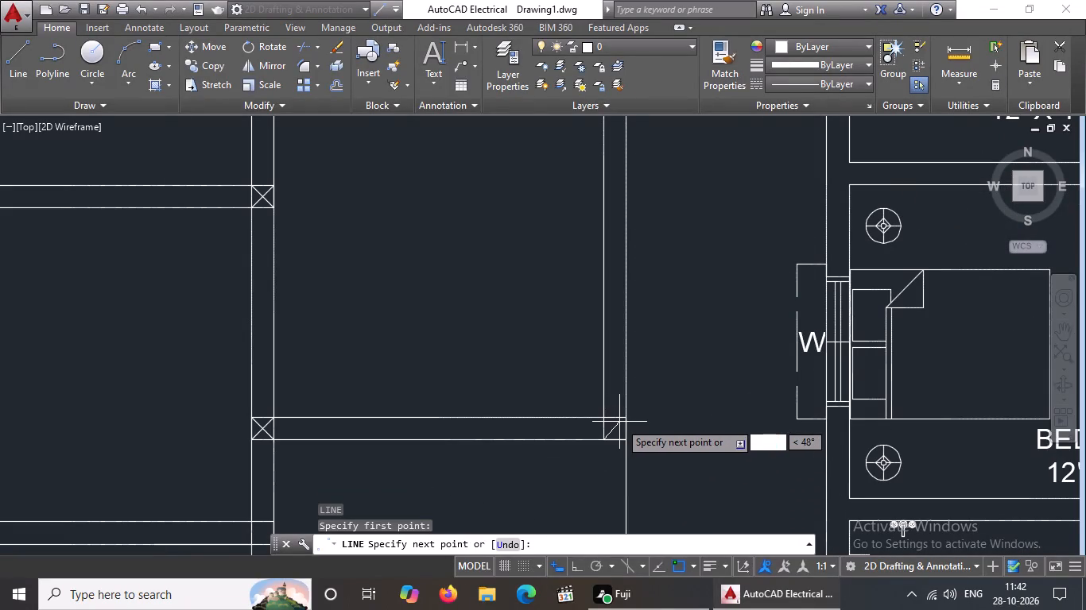
{"action": "left_click_drag", "start_coordinate": [624, 419], "coordinate": [638, 410]}
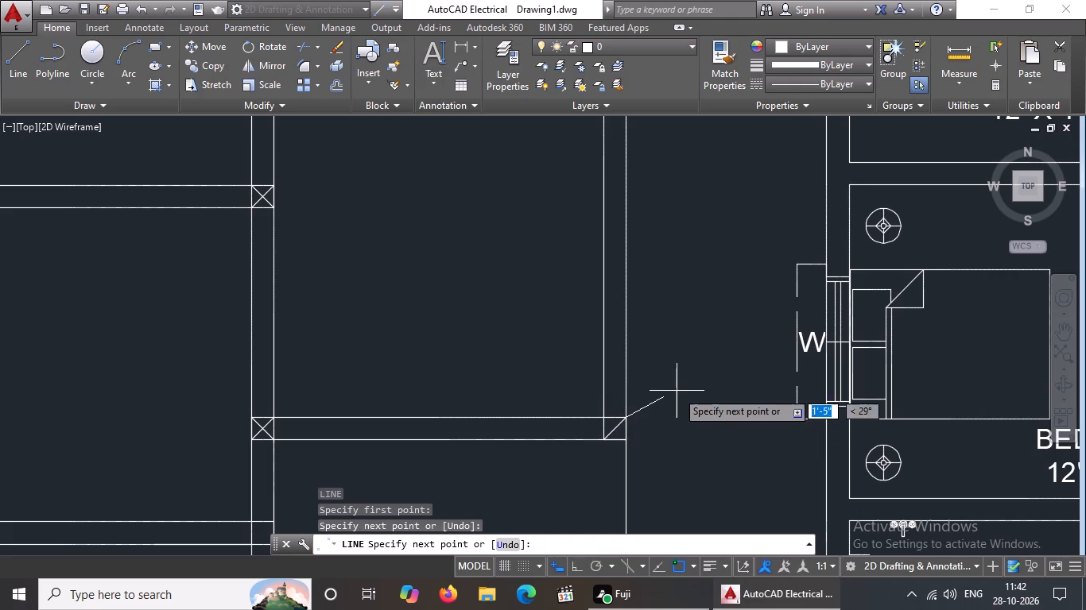
{"action": "key", "text": "Return"}
{"action": "key", "text": "l"}
{"action": "key", "text": "Return"}
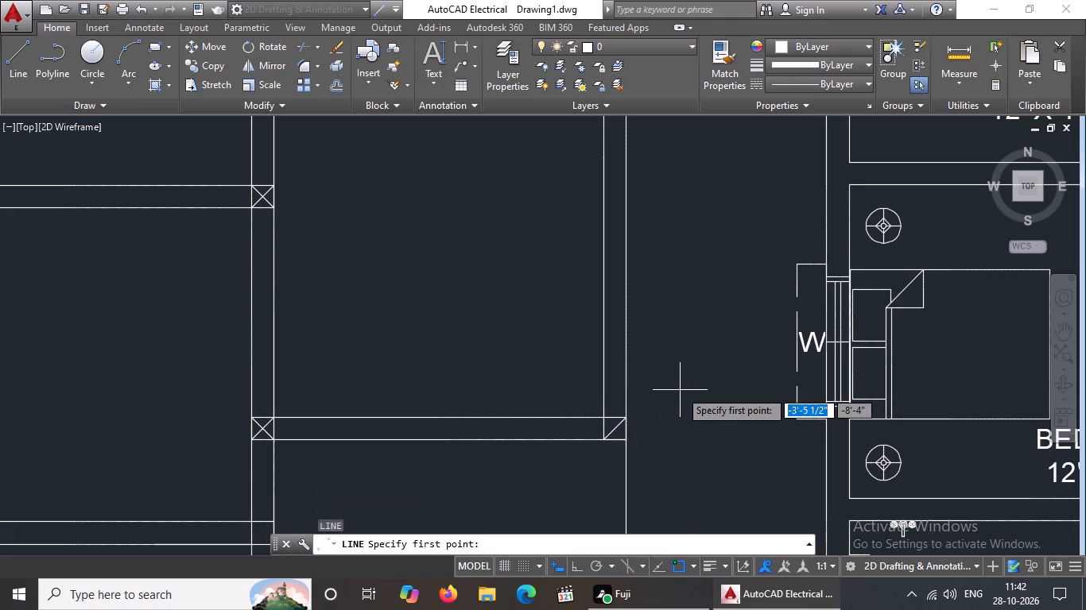
{"action": "left_click", "coordinate": [601, 418]}
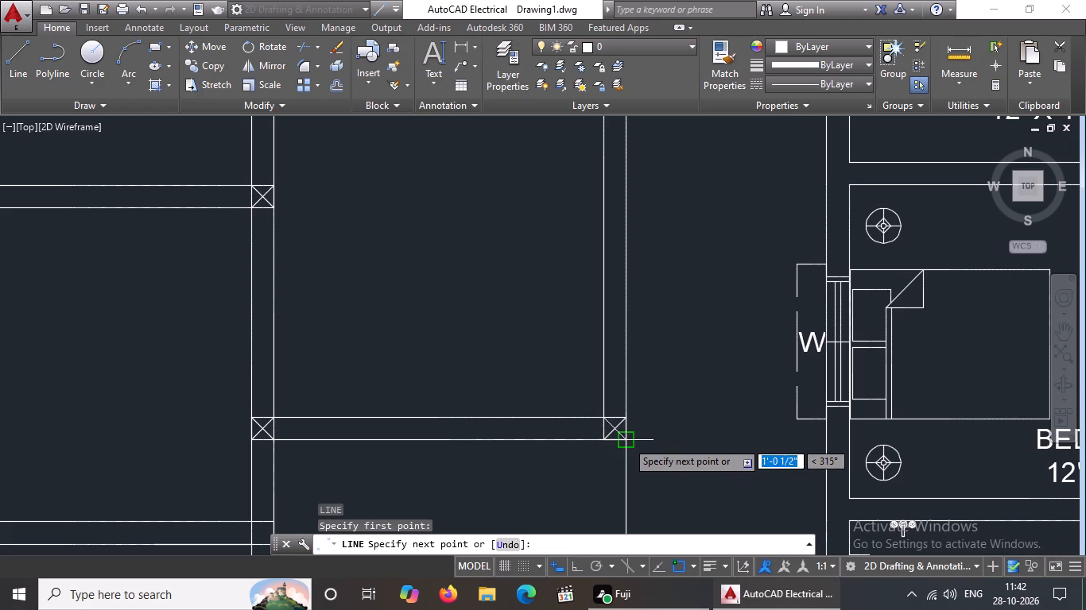
{"action": "left_click_drag", "start_coordinate": [626, 440], "coordinate": [671, 445]}
{"action": "key", "text": "Return"}
Draw two crossing diagonals in the column square where the wall between lower bedroom and toilet meets the left outer wall.
{"action": "key", "text": "l"}
{"action": "key", "text": "Return"}
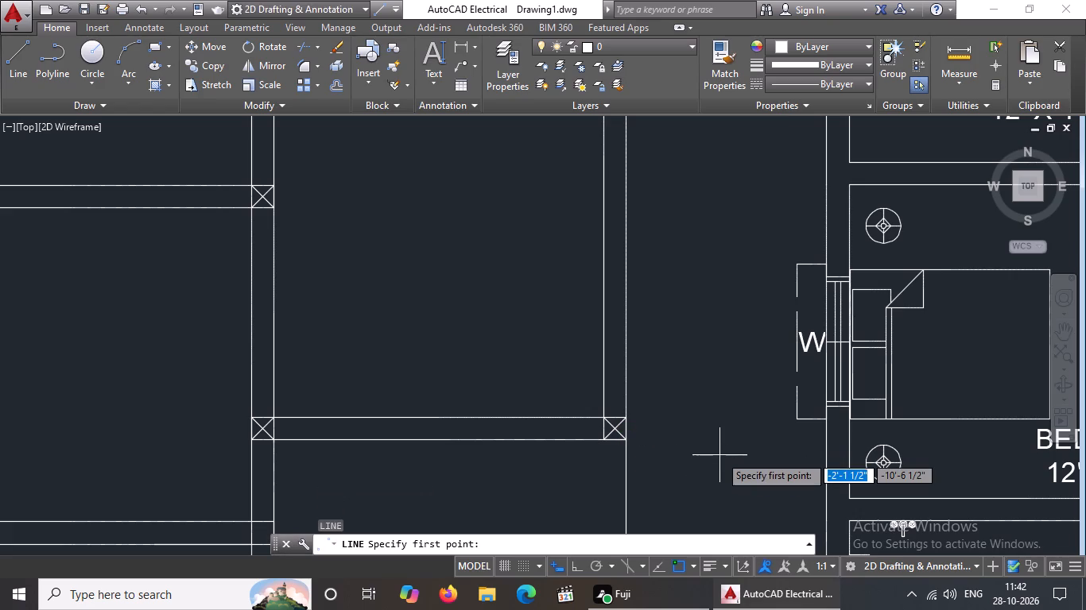
{"action": "scroll", "coordinate": [467, 303], "scroll_direction": "down", "scroll_amount": 2}
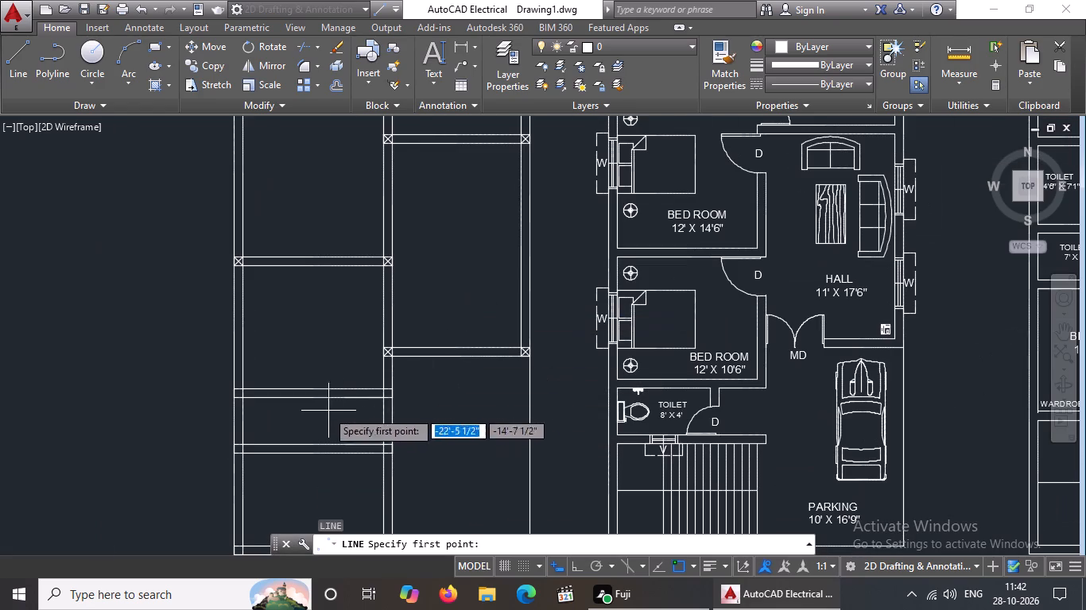
{"action": "scroll", "coordinate": [225, 394], "scroll_direction": "up", "scroll_amount": 5}
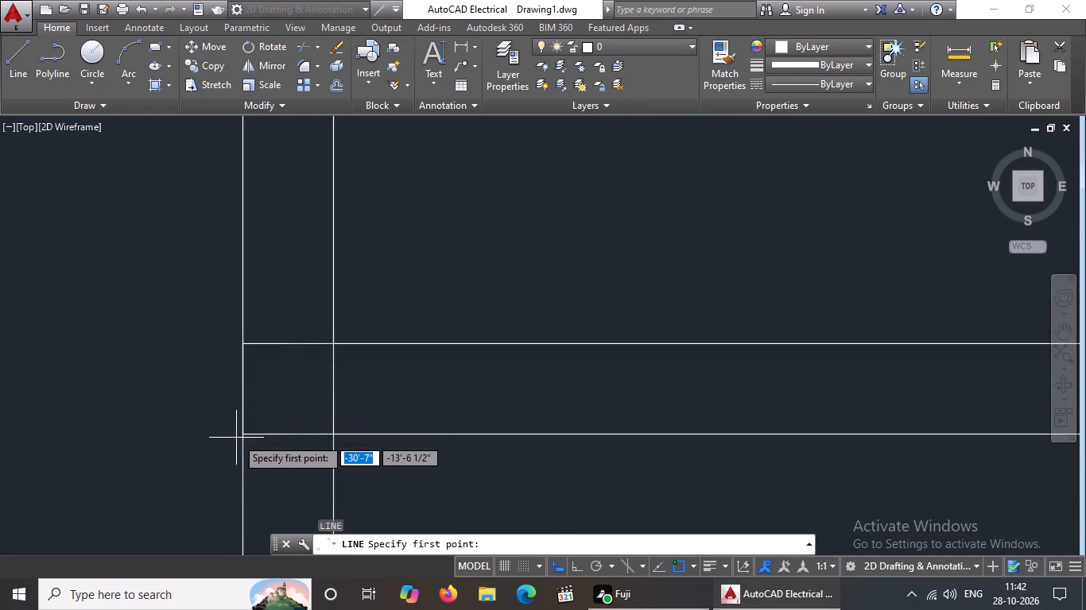
{"action": "left_click_drag", "start_coordinate": [246, 432], "coordinate": [254, 427]}
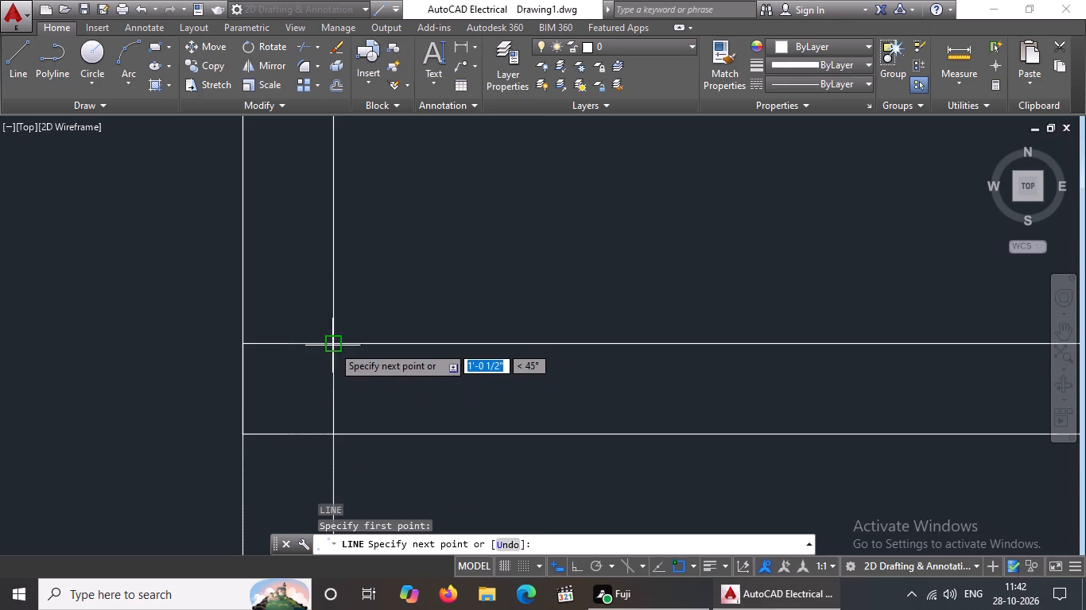
{"action": "left_click", "coordinate": [332, 344]}
{"action": "key", "text": "Return"}
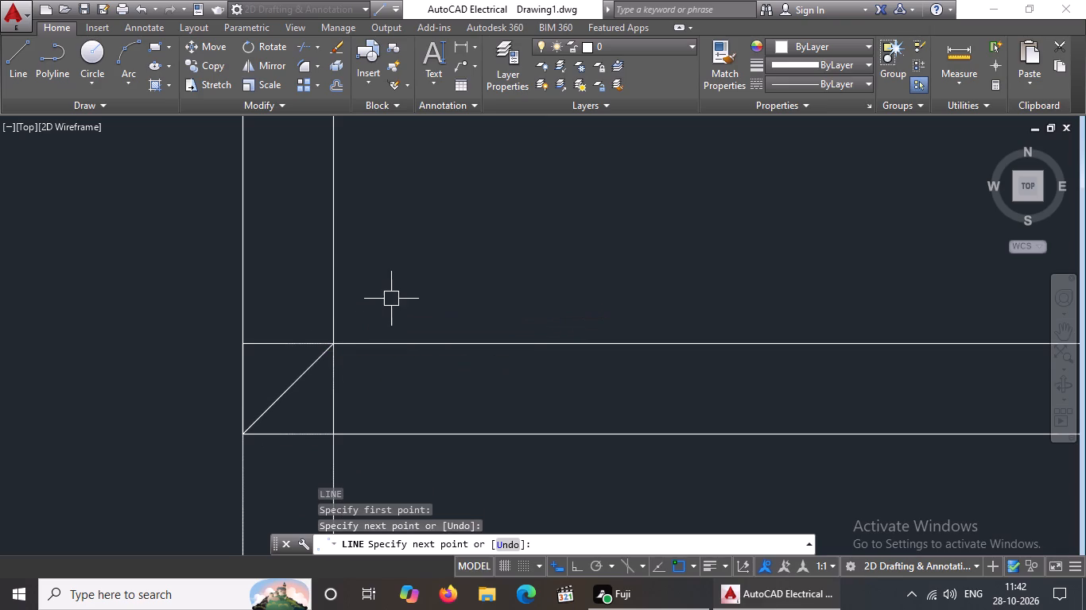
{"action": "key", "text": "l"}
{"action": "key", "text": "Return"}
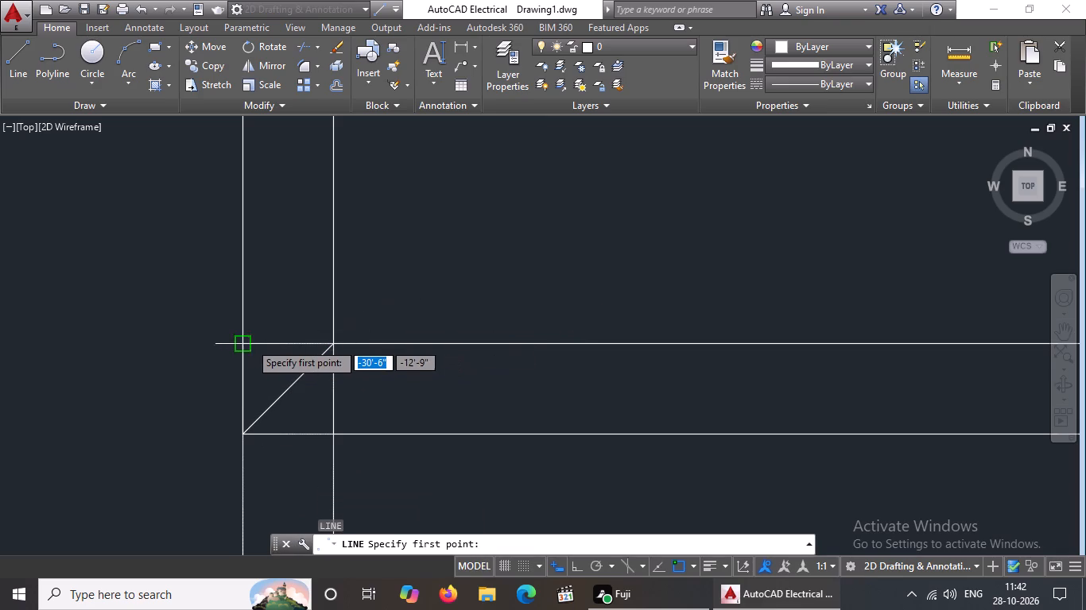
{"action": "left_click", "coordinate": [242, 342]}
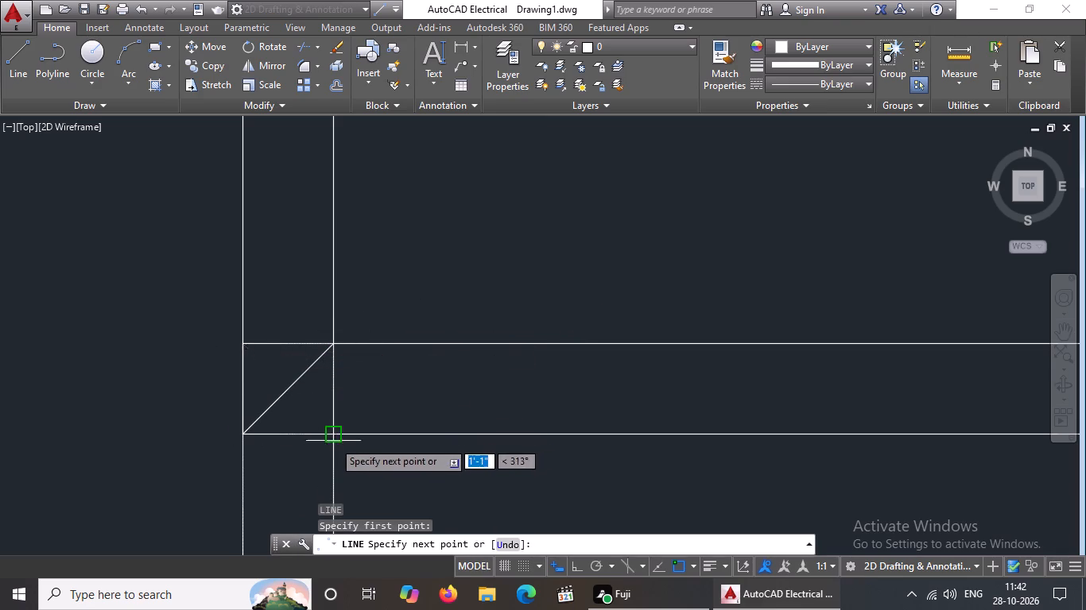
{"action": "left_click", "coordinate": [335, 434]}
{"action": "scroll", "coordinate": [409, 455], "scroll_direction": "down", "scroll_amount": 4}
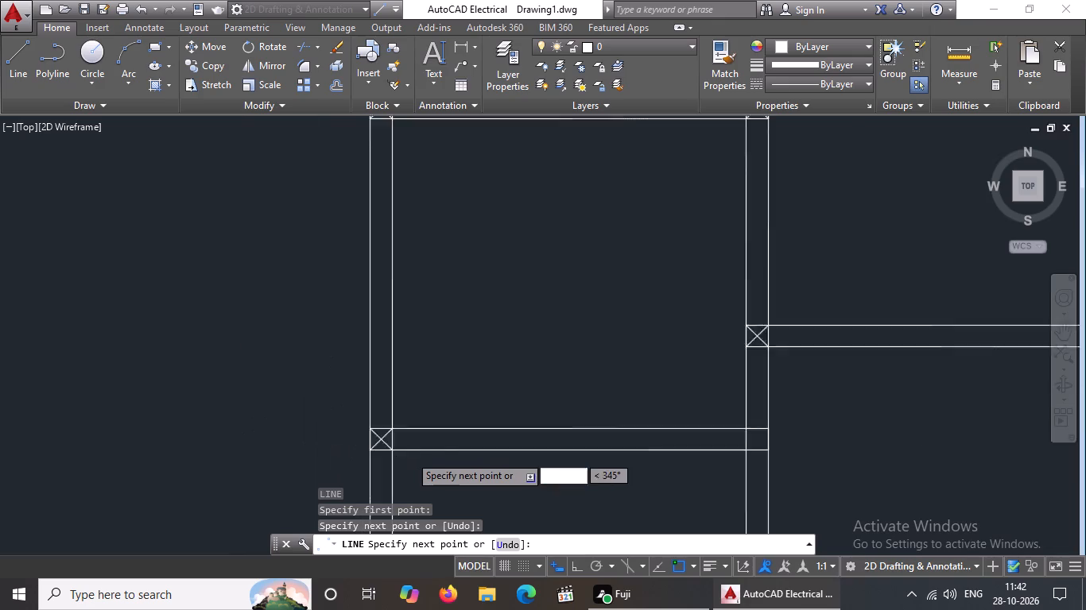
{"action": "key", "text": "Return"}
Draw two crossing diagonals in the column square where the wall between lower bedroom and toilet meets the central wall.
{"action": "key", "text": "l"}
{"action": "key", "text": "Return"}
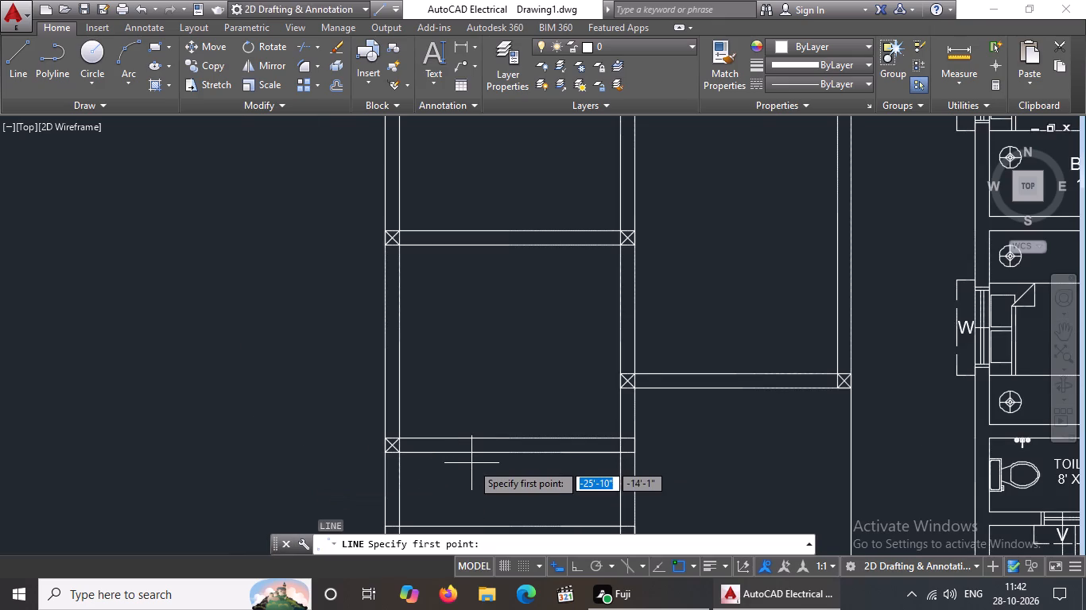
{"action": "scroll", "coordinate": [619, 420], "scroll_direction": "up", "scroll_amount": 3}
{"action": "scroll", "coordinate": [631, 365], "scroll_direction": "down", "scroll_amount": 3}
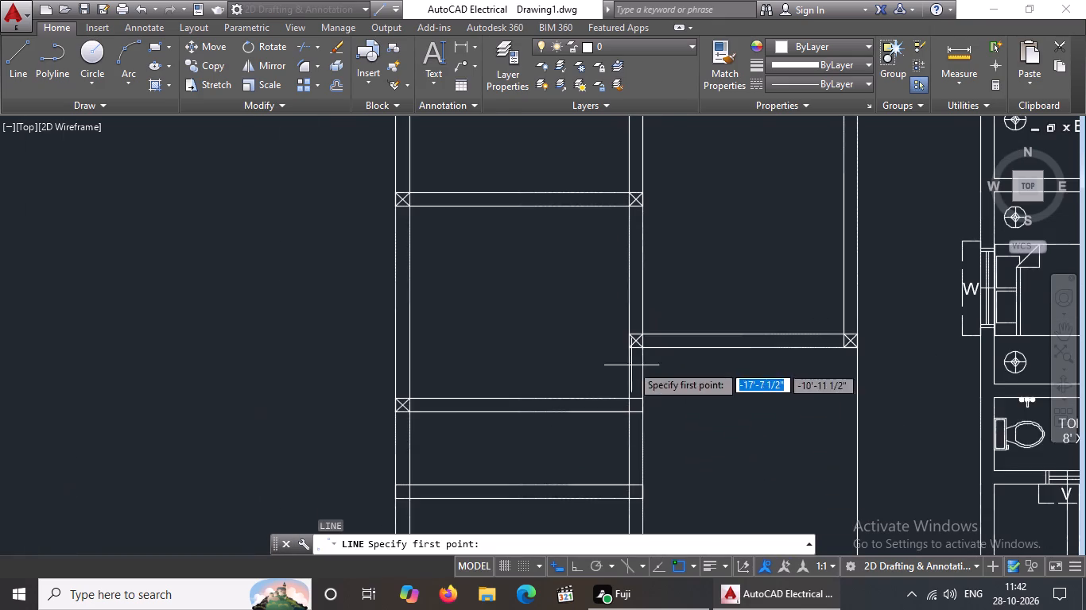
{"action": "scroll", "coordinate": [636, 429], "scroll_direction": "up", "scroll_amount": 2}
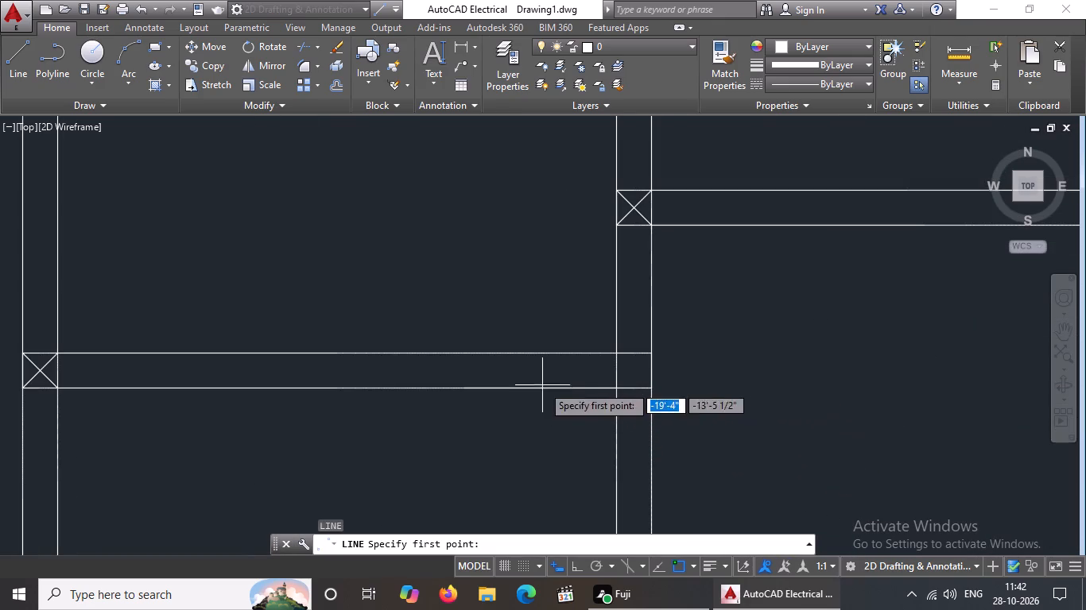
{"action": "left_click", "coordinate": [615, 390]}
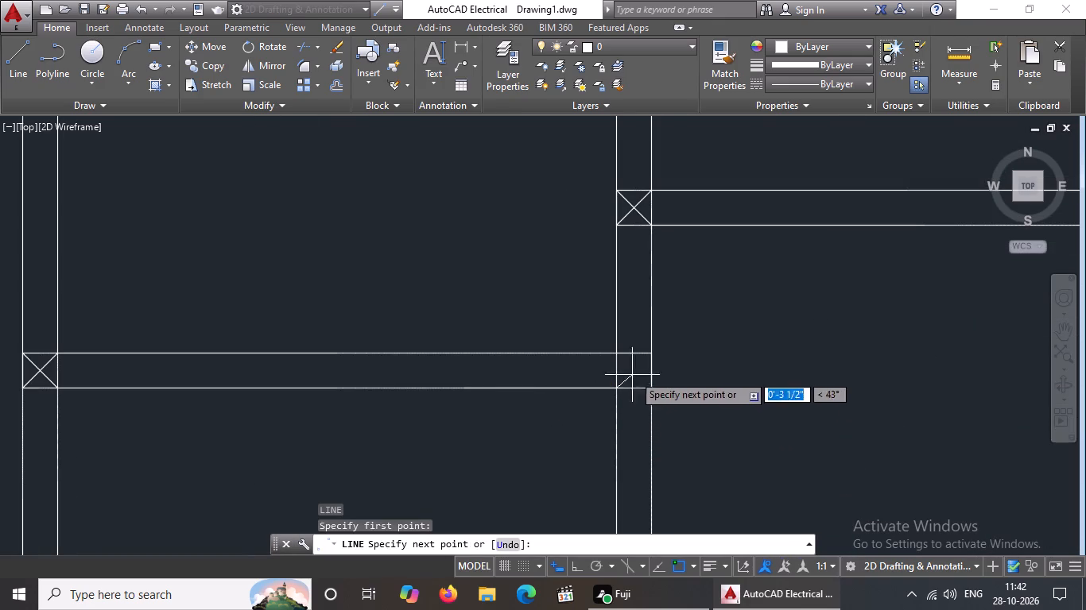
{"action": "left_click", "coordinate": [650, 356]}
{"action": "key", "text": "Return"}
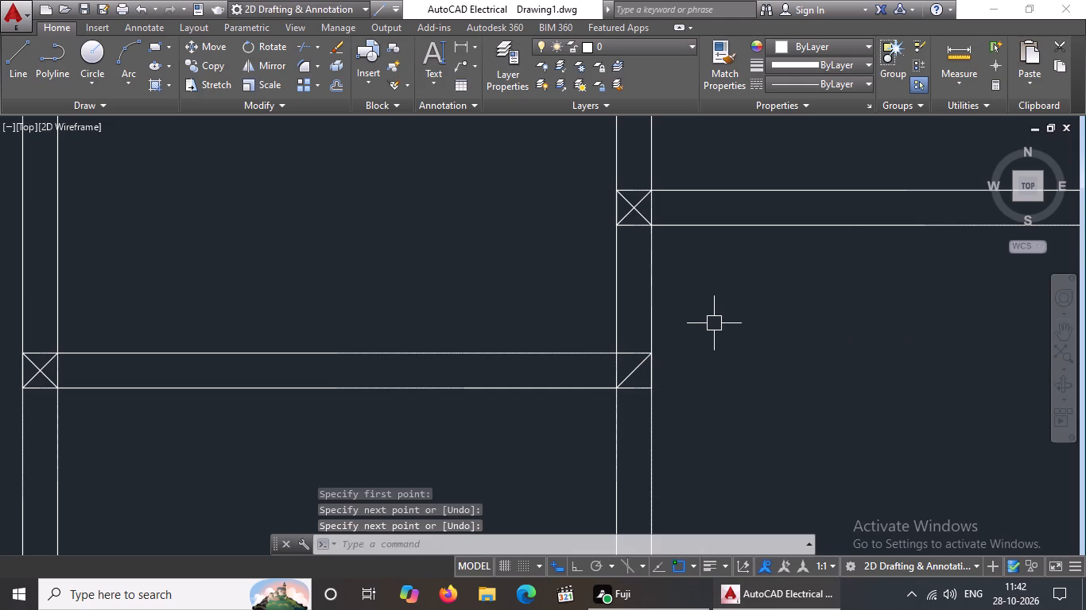
{"action": "key", "text": "l"}
{"action": "key", "text": "Return"}
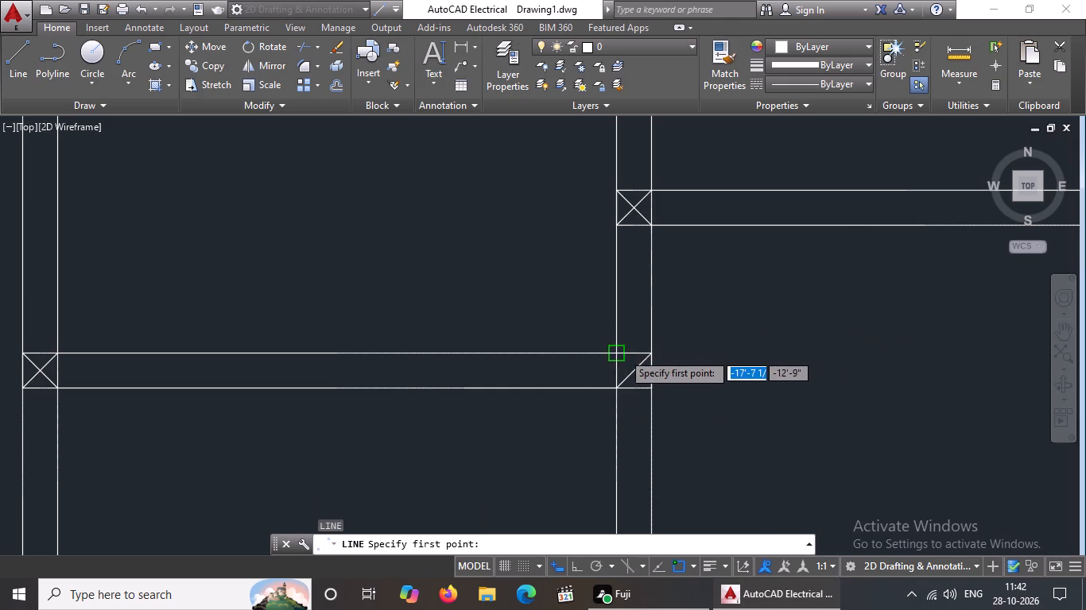
{"action": "left_click", "coordinate": [616, 354]}
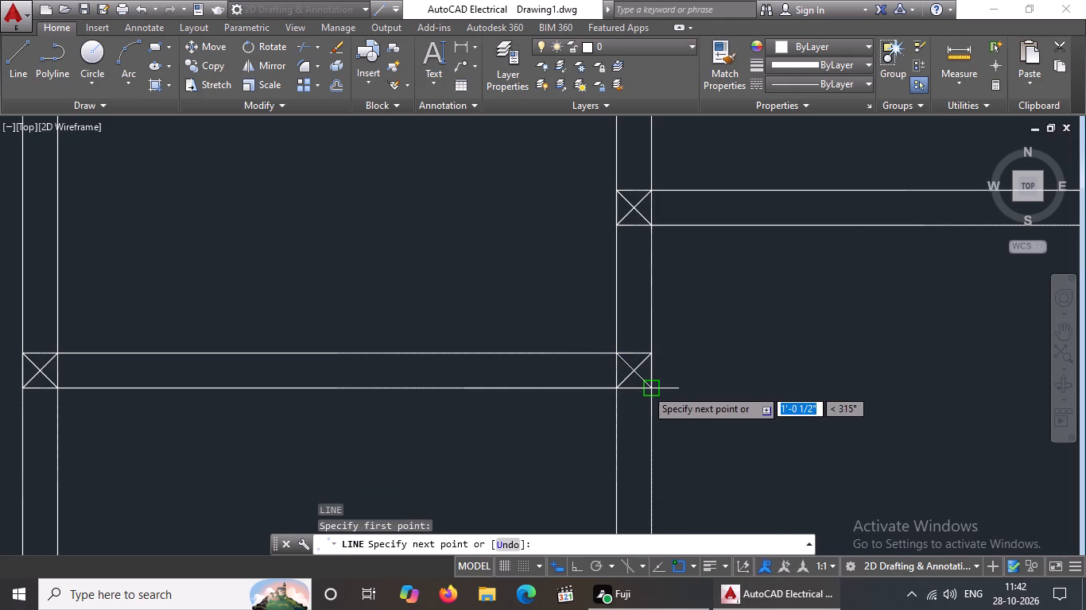
{"action": "left_click_drag", "start_coordinate": [647, 388], "coordinate": [696, 415]}
{"action": "key", "text": "Return"}
Draw two crossing diagonals in the column square where the wall between toilet and staircase meets the left outer wall.
{"action": "key", "text": "l"}
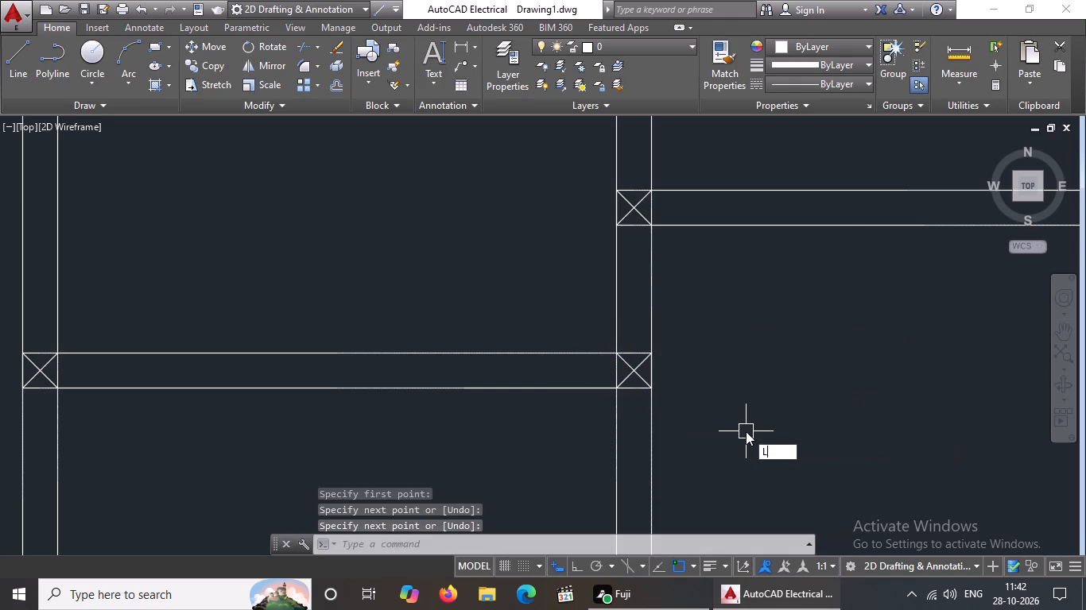
{"action": "key", "text": "Return"}
{"action": "scroll", "coordinate": [704, 418], "scroll_direction": "down", "scroll_amount": 2}
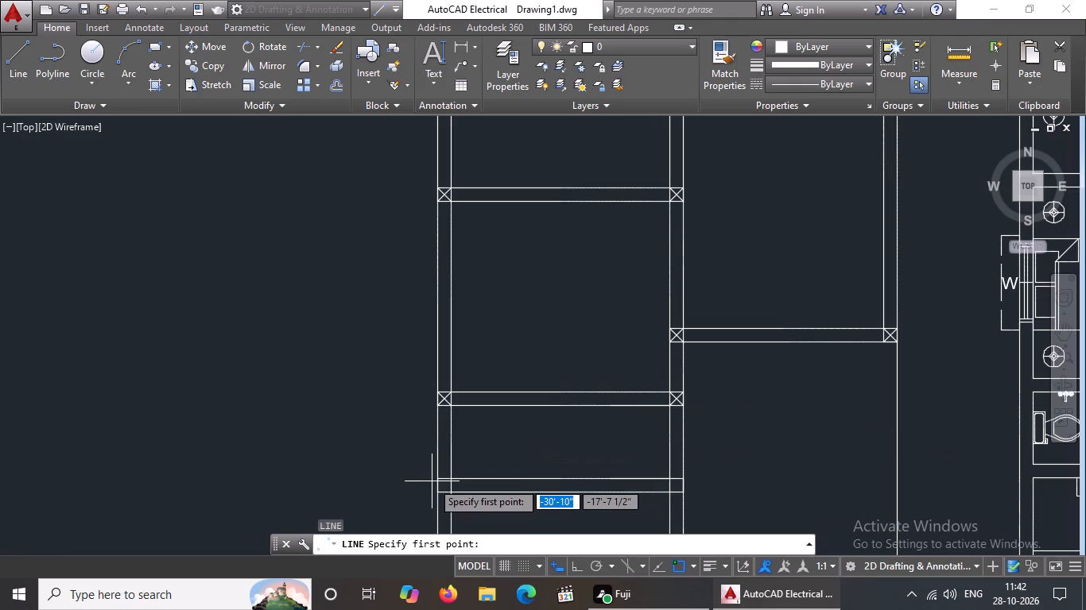
{"action": "scroll", "coordinate": [442, 498], "scroll_direction": "up", "scroll_amount": 3}
{"action": "left_click_drag", "start_coordinate": [413, 477], "coordinate": [418, 469]}
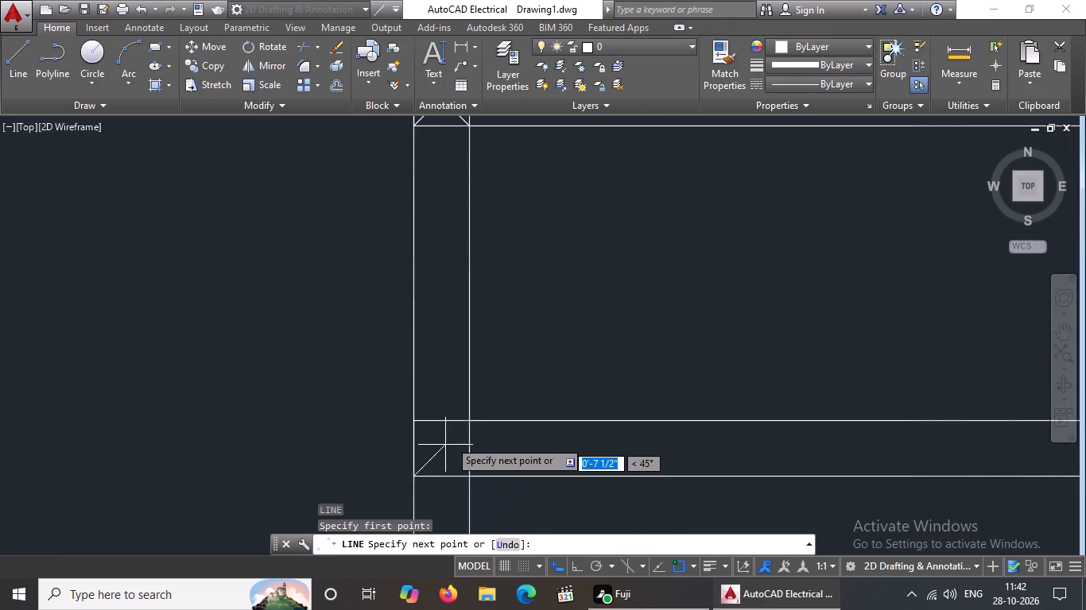
{"action": "left_click", "coordinate": [470, 422]}
{"action": "key", "text": "Return"}
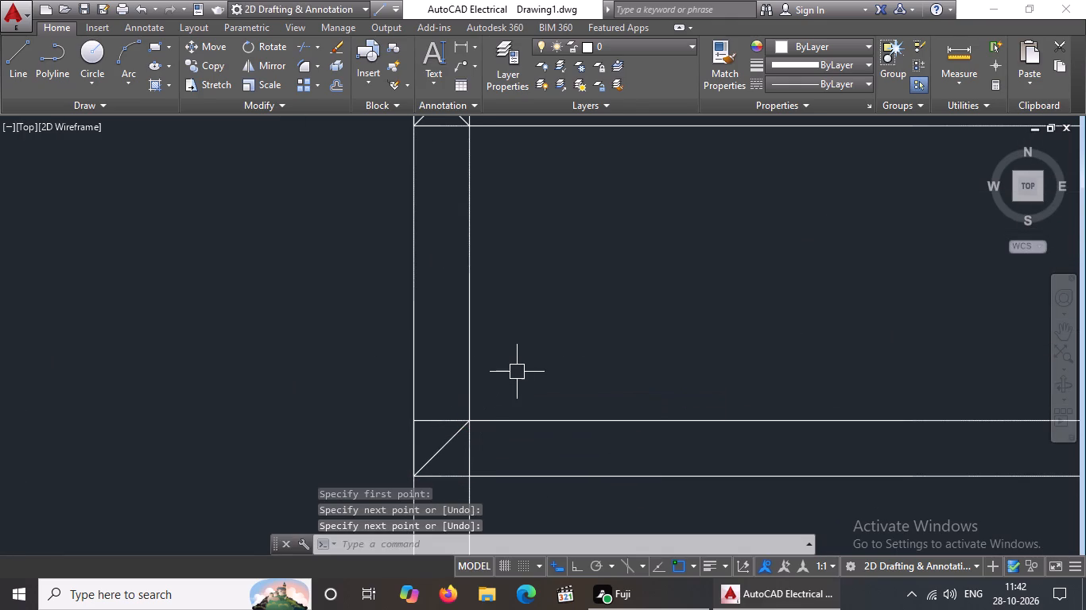
{"action": "key", "text": "l"}
{"action": "key", "text": "Return"}
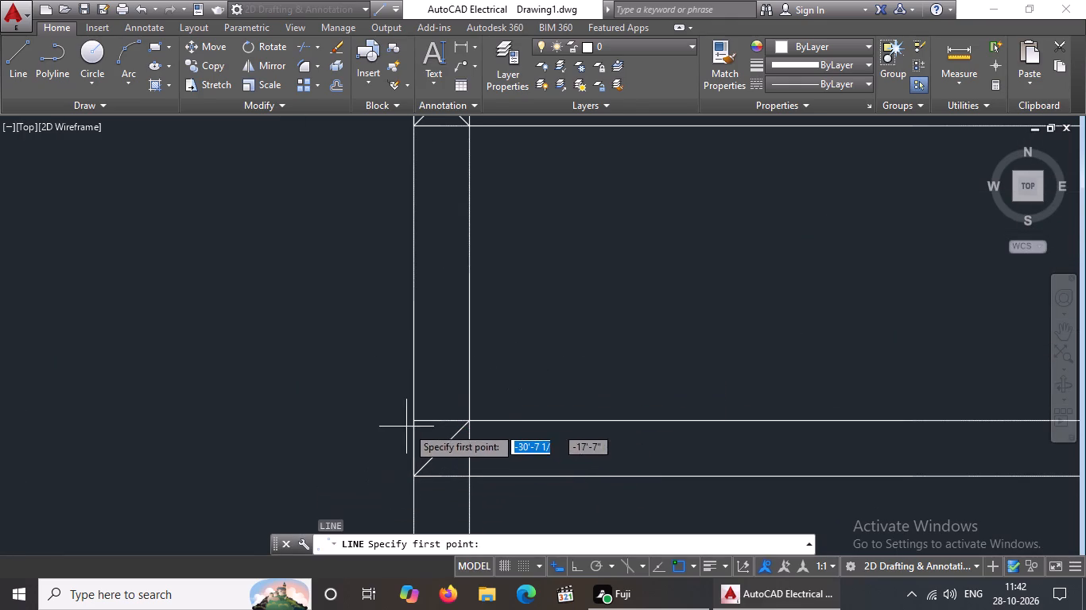
{"action": "left_click", "coordinate": [414, 423]}
{"action": "left_click", "coordinate": [468, 478]}
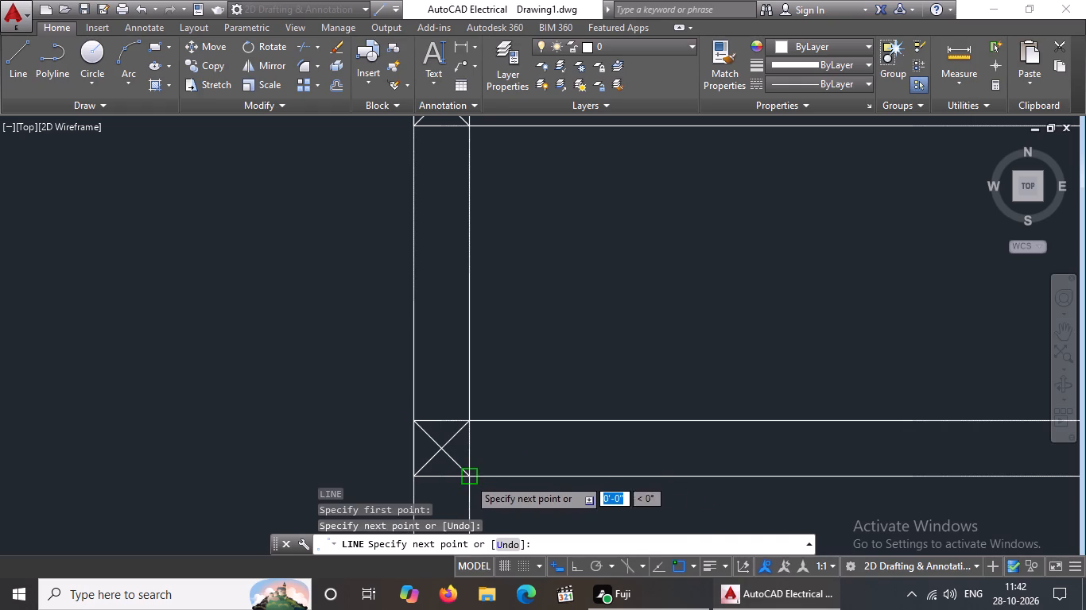
{"action": "key", "text": "Return"}
Draw two crossing diagonals in the column square where the wall between toilet and staircase meets the central wall.
{"action": "key", "text": "l"}
{"action": "key", "text": "Return"}
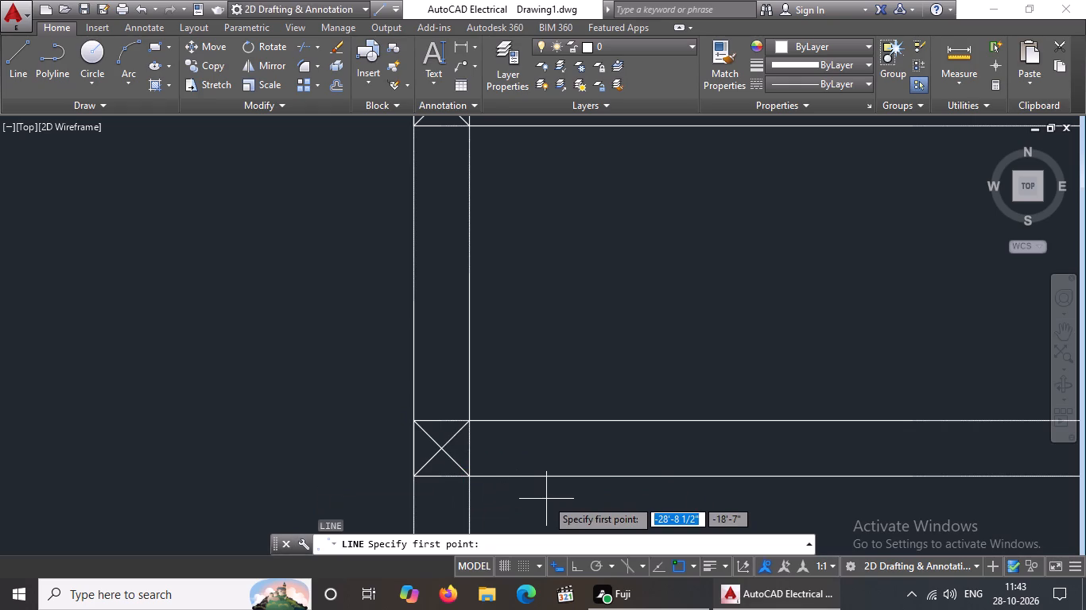
{"action": "scroll", "coordinate": [507, 444], "scroll_direction": "down", "scroll_amount": 3}
{"action": "scroll", "coordinate": [716, 442], "scroll_direction": "up", "scroll_amount": 3}
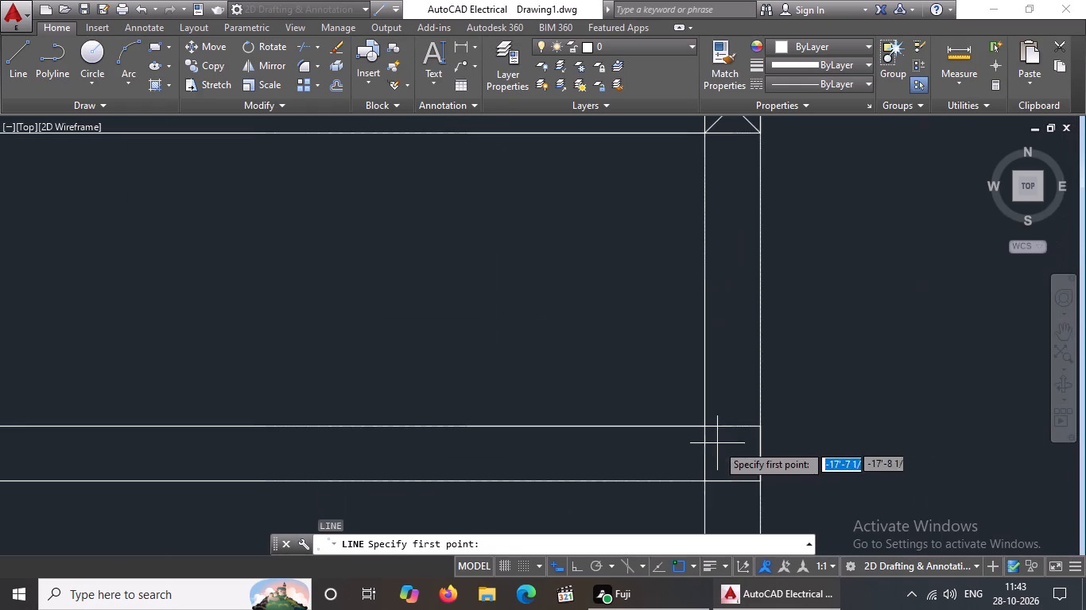
{"action": "left_click_drag", "start_coordinate": [704, 484], "coordinate": [712, 479]}
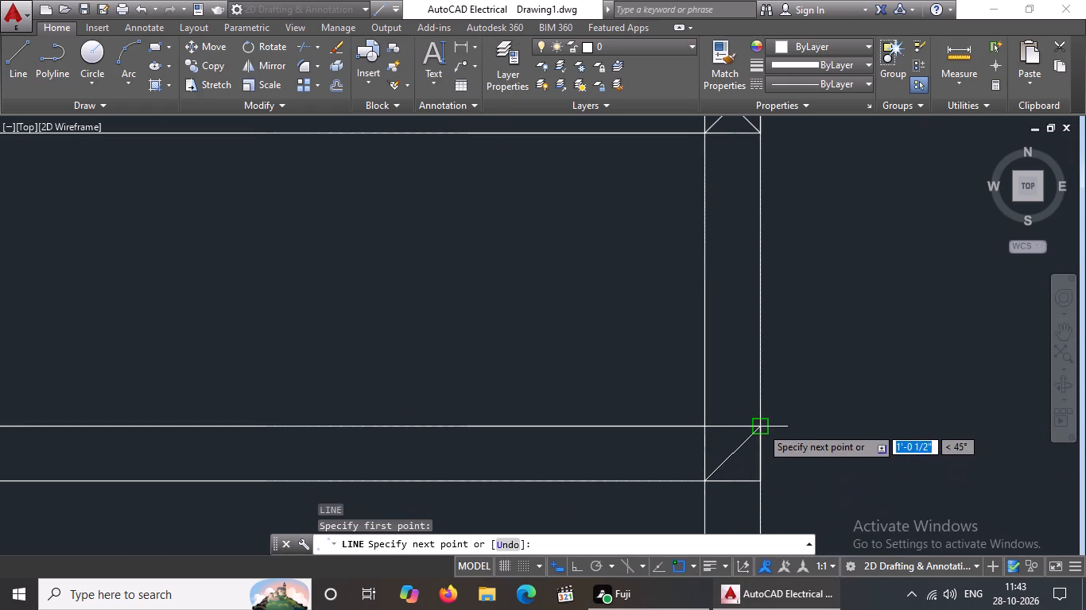
{"action": "left_click_drag", "start_coordinate": [761, 427], "coordinate": [780, 405]}
{"action": "key", "text": "Return"}
{"action": "key", "text": "l"}
{"action": "key", "text": "Return"}
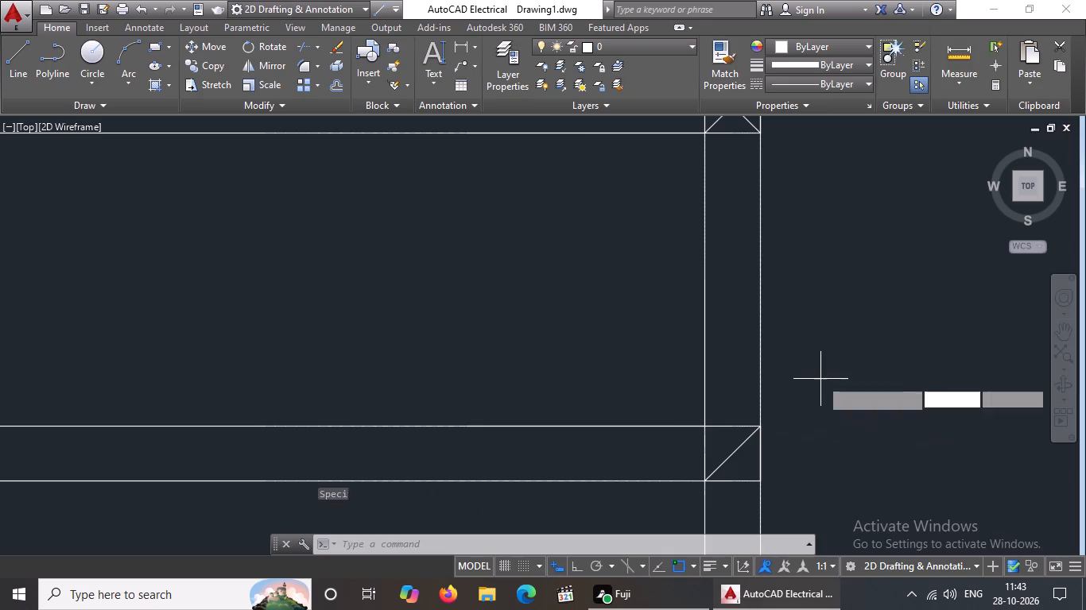
{"action": "left_click", "coordinate": [705, 428]}
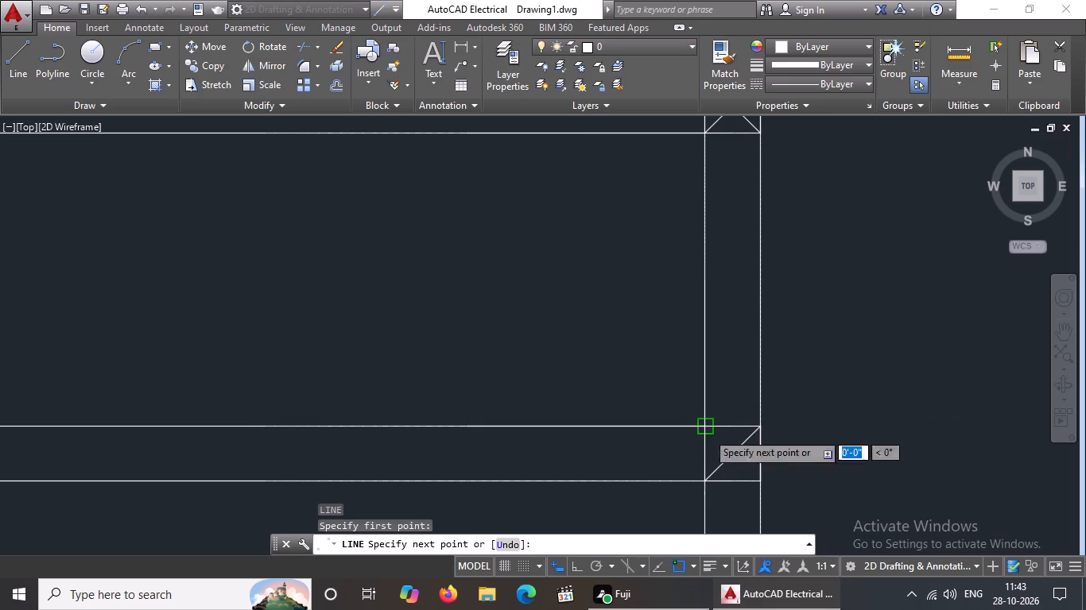
{"action": "left_click_drag", "start_coordinate": [761, 481], "coordinate": [782, 477]}
{"action": "key", "text": "Return"}
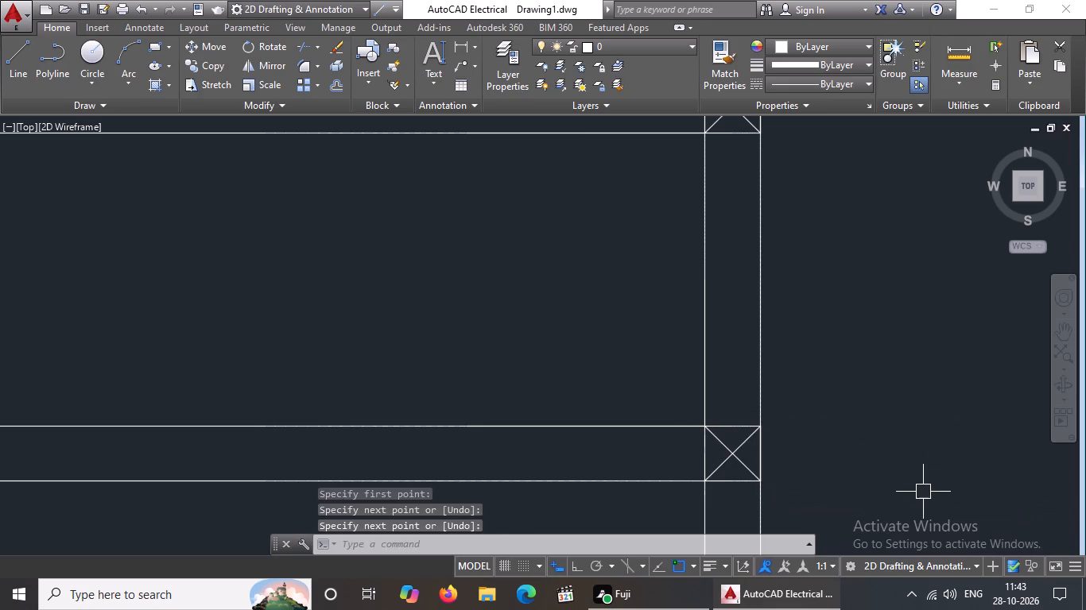
Draw two crossing diagonals in the column square at the plan's lower-left outer corner, below the staircase.
{"action": "key", "text": "l"}
{"action": "key", "text": "Return"}
{"action": "scroll", "coordinate": [442, 336], "scroll_direction": "down", "scroll_amount": 2}
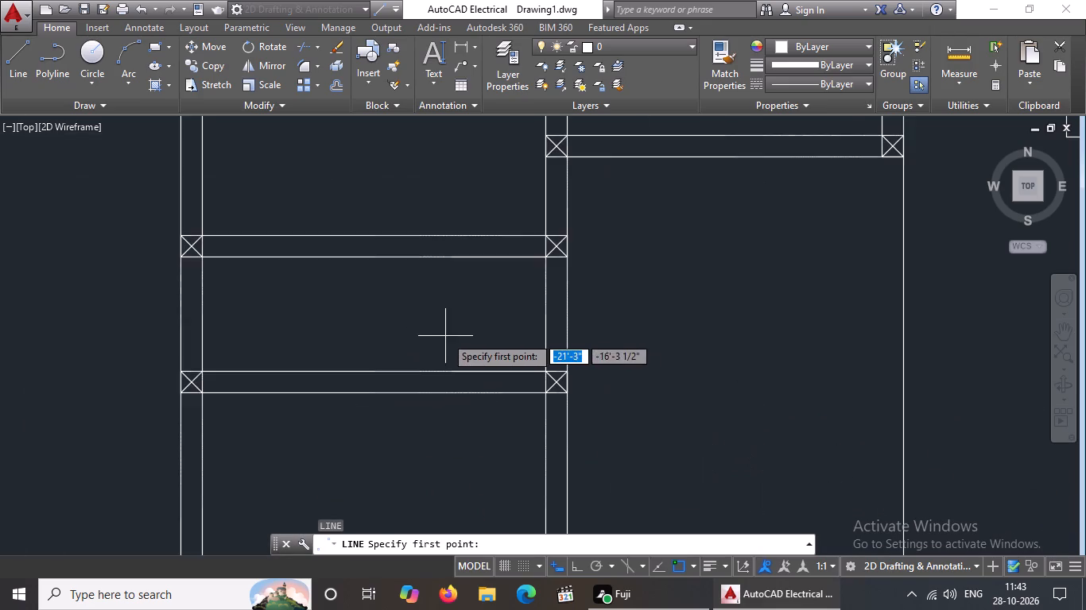
{"action": "scroll", "coordinate": [446, 341], "scroll_direction": "down", "scroll_amount": 2}
{"action": "scroll", "coordinate": [361, 457], "scroll_direction": "up", "scroll_amount": 5}
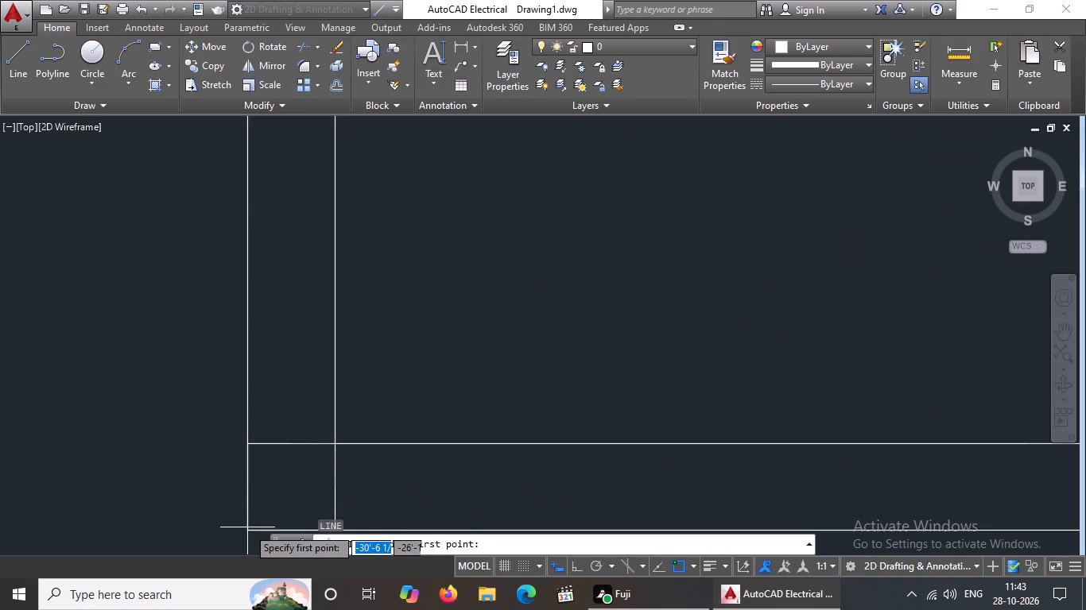
{"action": "left_click", "coordinate": [247, 532]}
{"action": "left_click_drag", "start_coordinate": [334, 442], "coordinate": [339, 430]}
{"action": "key", "text": "Return"}
{"action": "key", "text": "l"}
{"action": "key", "text": "Return"}
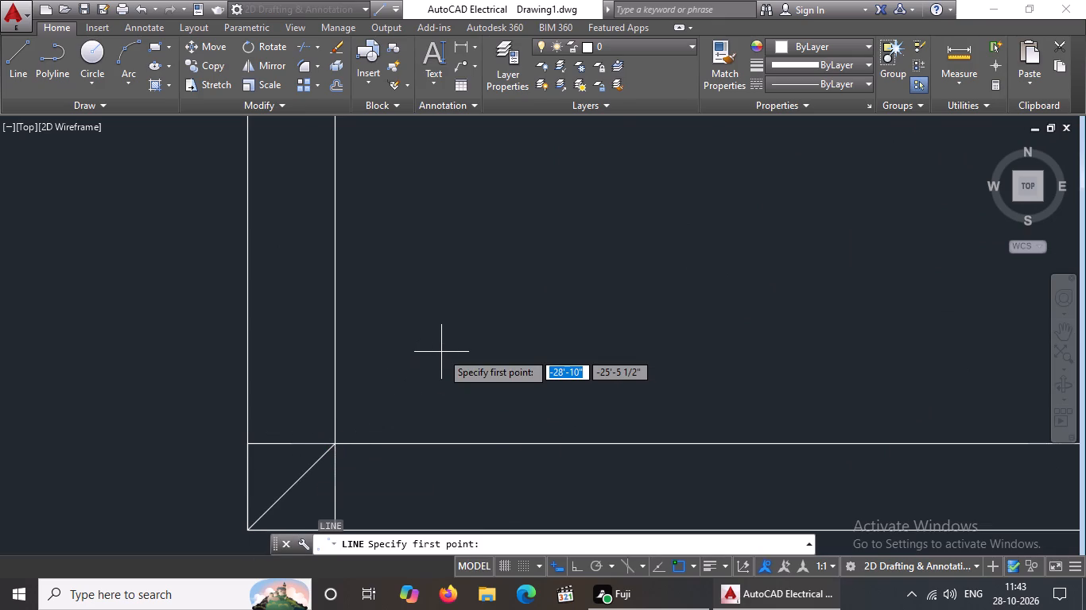
{"action": "left_click", "coordinate": [246, 444]}
{"action": "scroll", "coordinate": [259, 440], "scroll_direction": "down", "scroll_amount": 3}
{"action": "scroll", "coordinate": [277, 457], "scroll_direction": "up", "scroll_amount": 4}
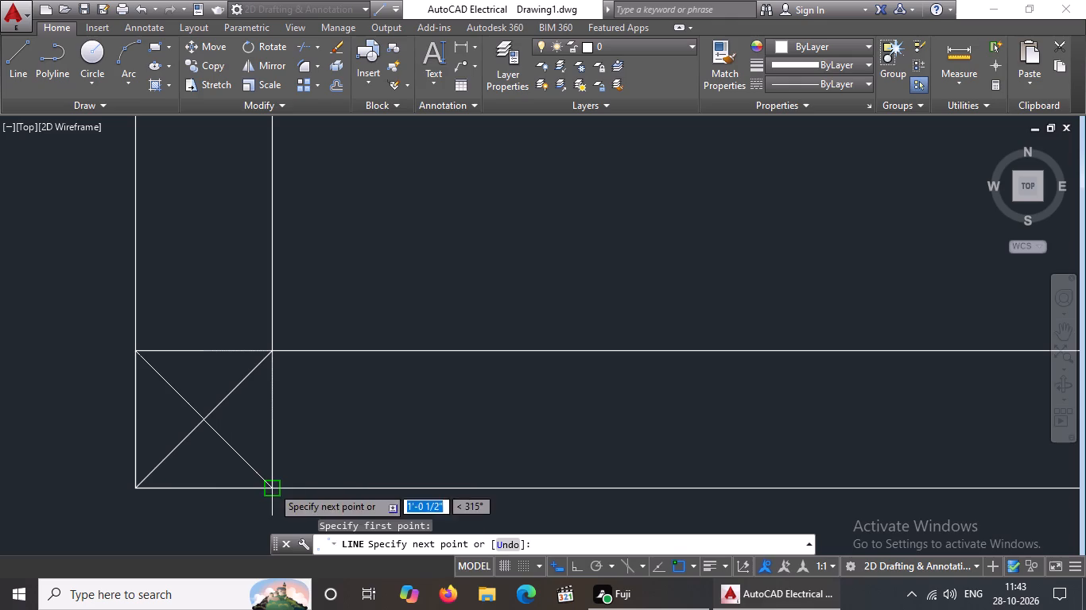
{"action": "left_click", "coordinate": [272, 486]}
{"action": "key", "text": "Return"}
Draw two crossing diagonals in the column square where the central wall meets the bottom outer wall, between staircase and parking.
{"action": "key", "text": "l"}
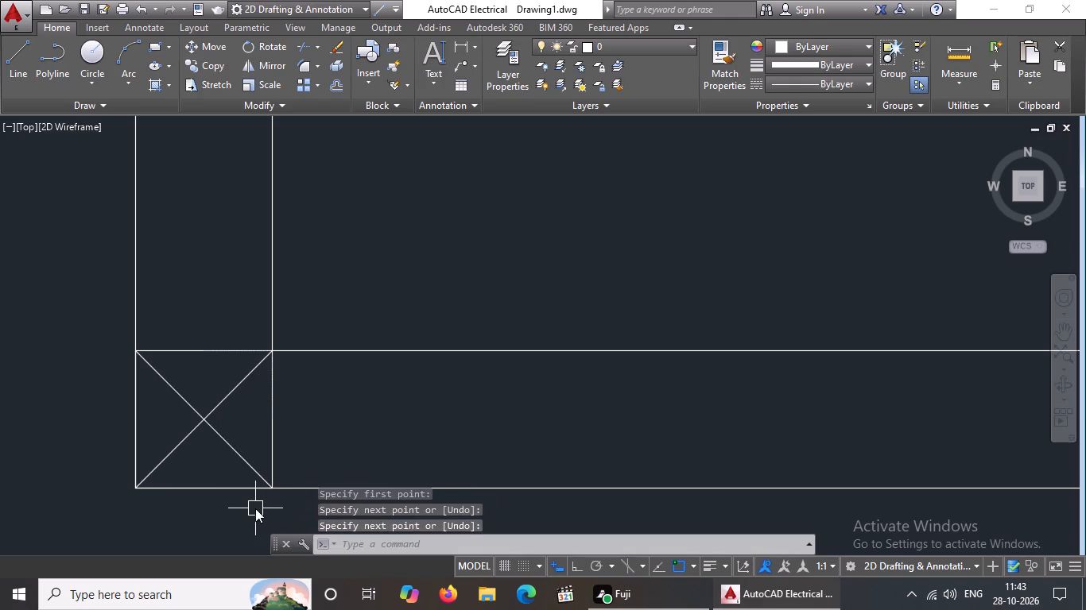
{"action": "key", "text": "Return"}
{"action": "scroll", "coordinate": [262, 505], "scroll_direction": "down", "scroll_amount": 6}
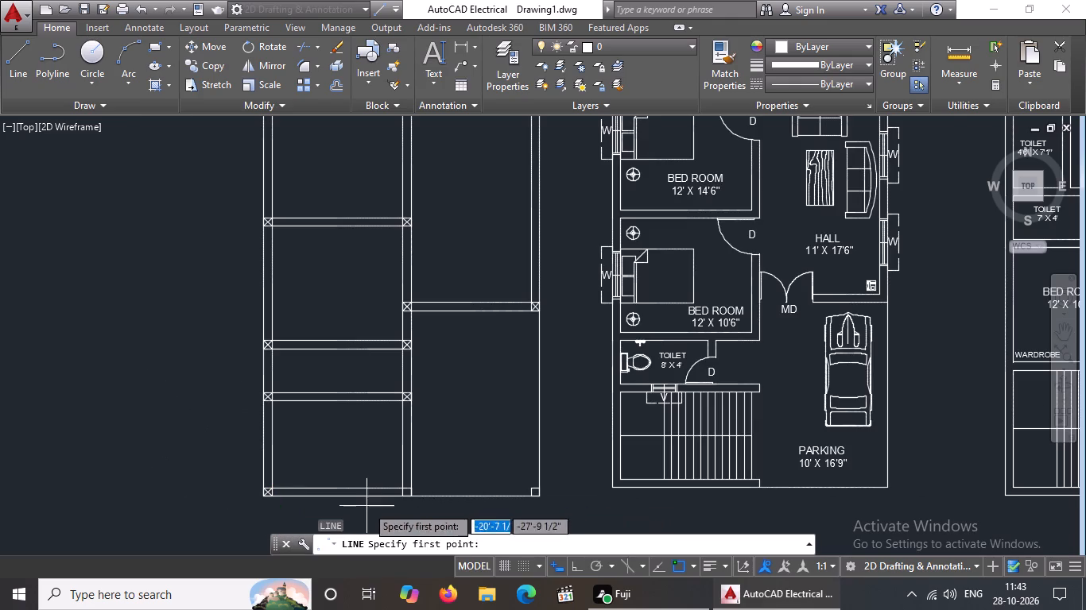
{"action": "scroll", "coordinate": [386, 498], "scroll_direction": "up", "scroll_amount": 5}
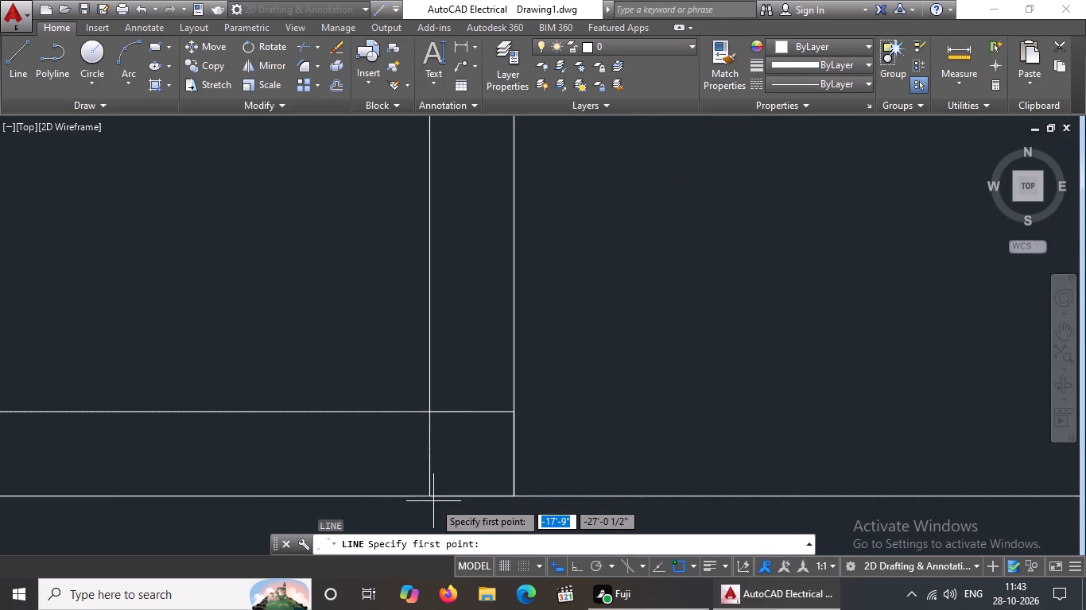
{"action": "left_click", "coordinate": [432, 496]}
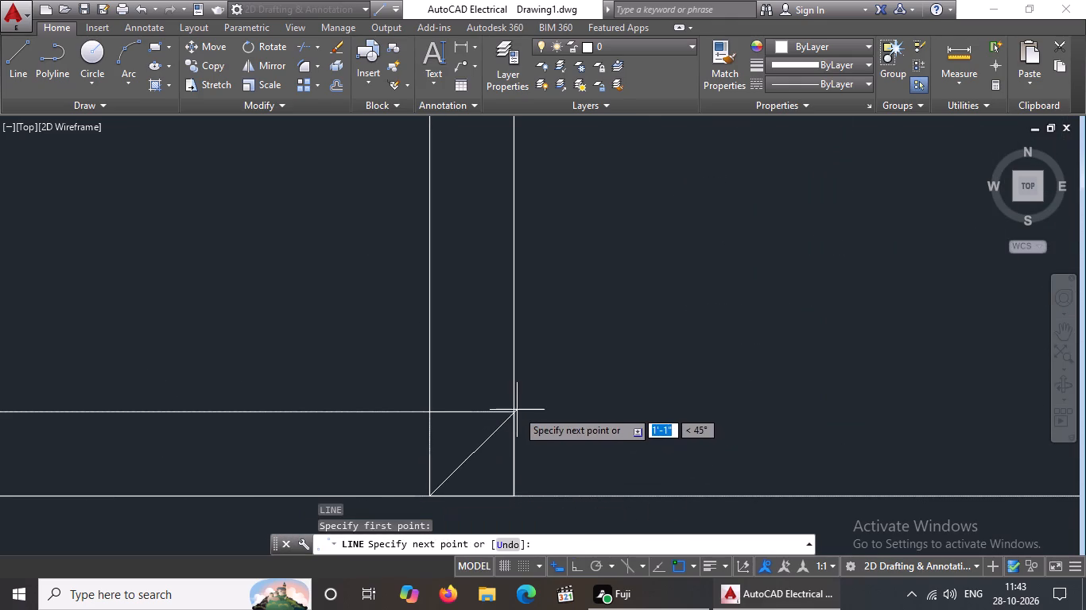
{"action": "left_click_drag", "start_coordinate": [510, 413], "coordinate": [526, 398]}
{"action": "key", "text": "Return"}
{"action": "key", "text": "l"}
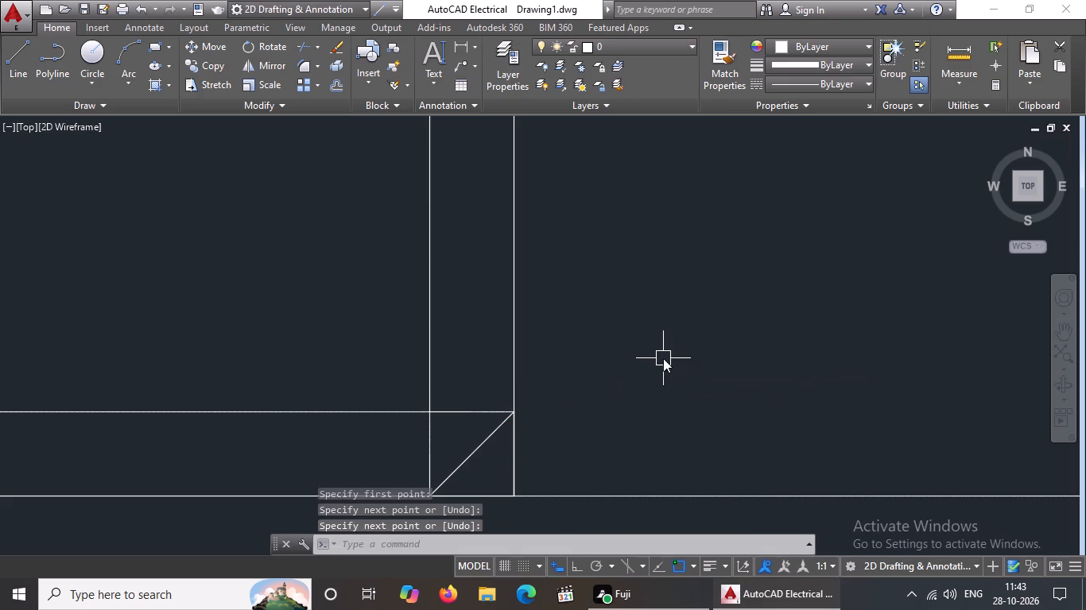
{"action": "key", "text": "Return"}
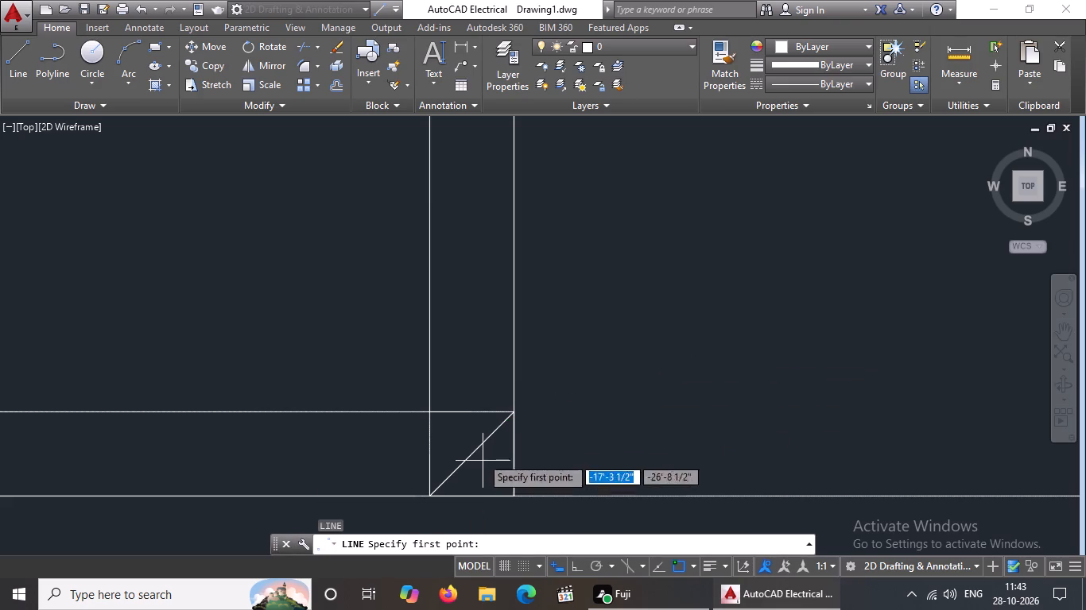
{"action": "left_click_drag", "start_coordinate": [425, 411], "coordinate": [427, 419]}
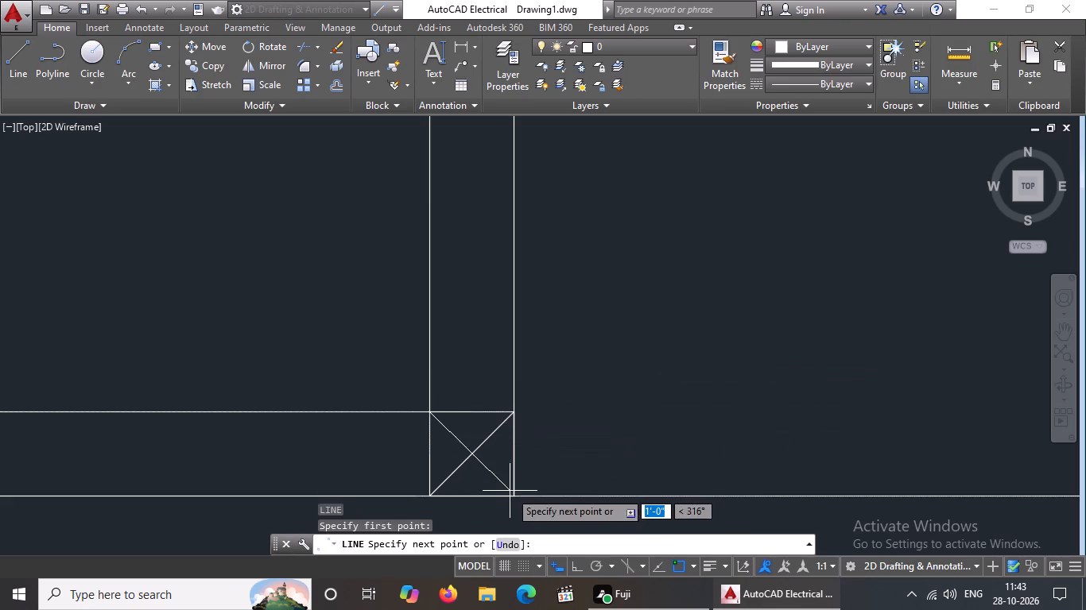
{"action": "left_click", "coordinate": [514, 498]}
{"action": "key", "text": "Return"}
Draw two crossing diagonals in the column square at the plan's lower-right outer corner, in the parking area.
{"action": "key", "text": "l"}
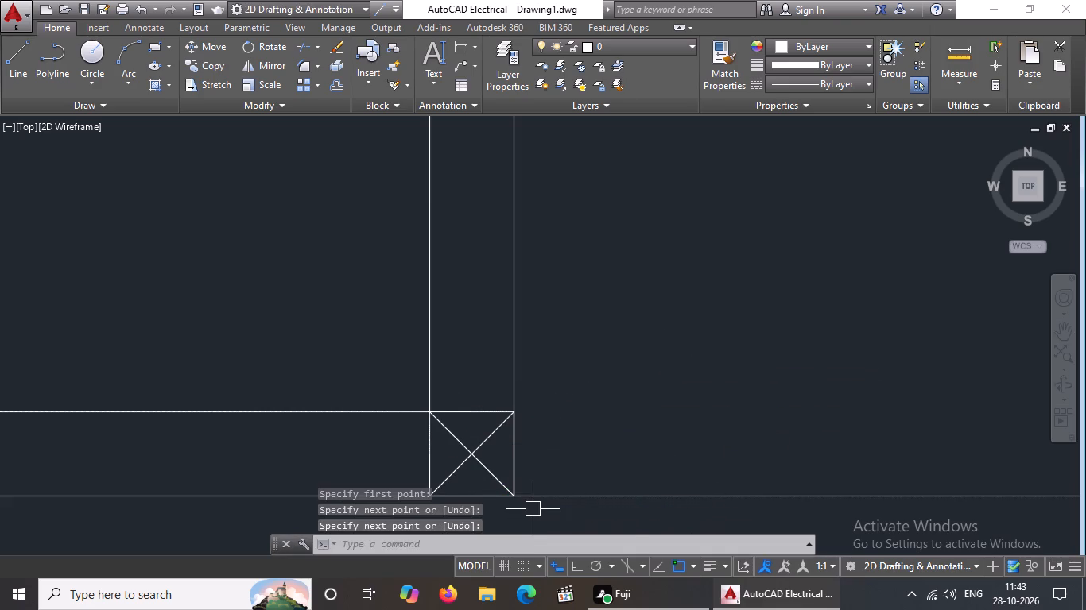
{"action": "key", "text": "Return"}
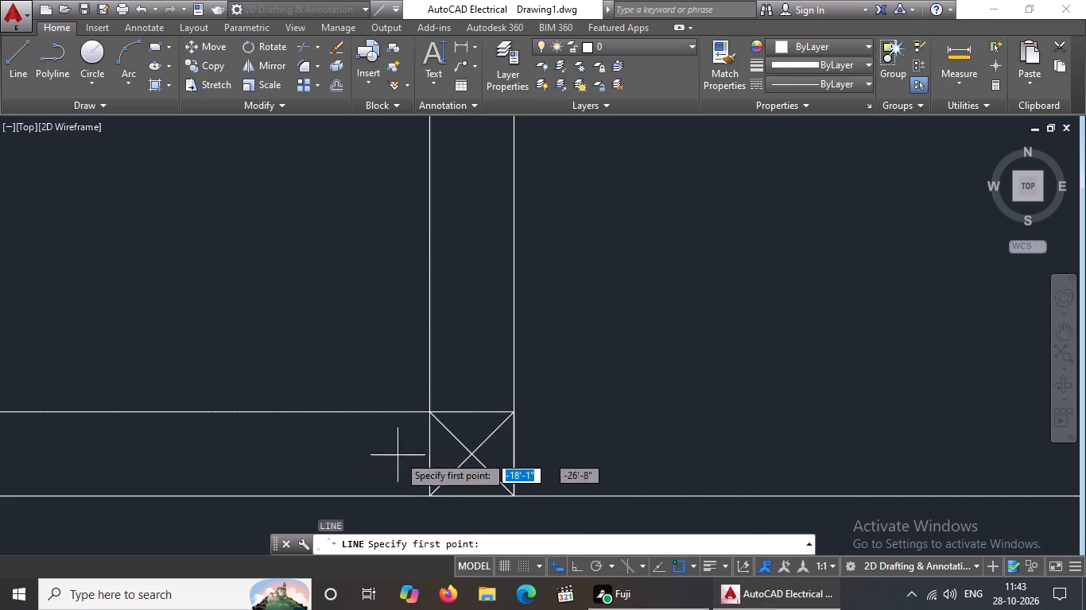
{"action": "scroll", "coordinate": [438, 446], "scroll_direction": "down", "scroll_amount": 3}
{"action": "scroll", "coordinate": [802, 460], "scroll_direction": "up", "scroll_amount": 3}
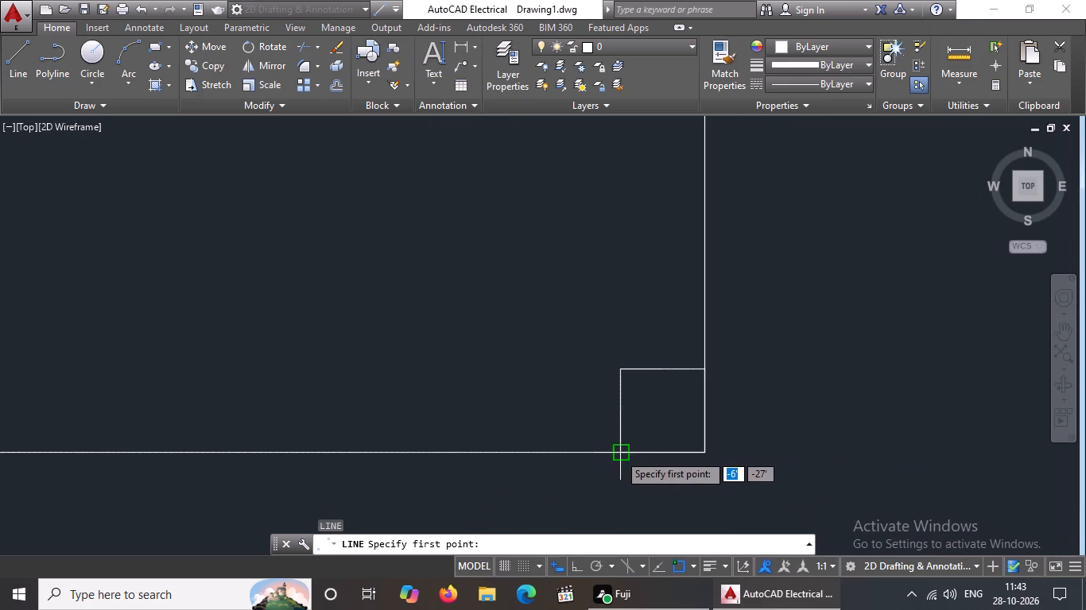
{"action": "left_click", "coordinate": [619, 454]}
{"action": "left_click_drag", "start_coordinate": [706, 373], "coordinate": [716, 368]}
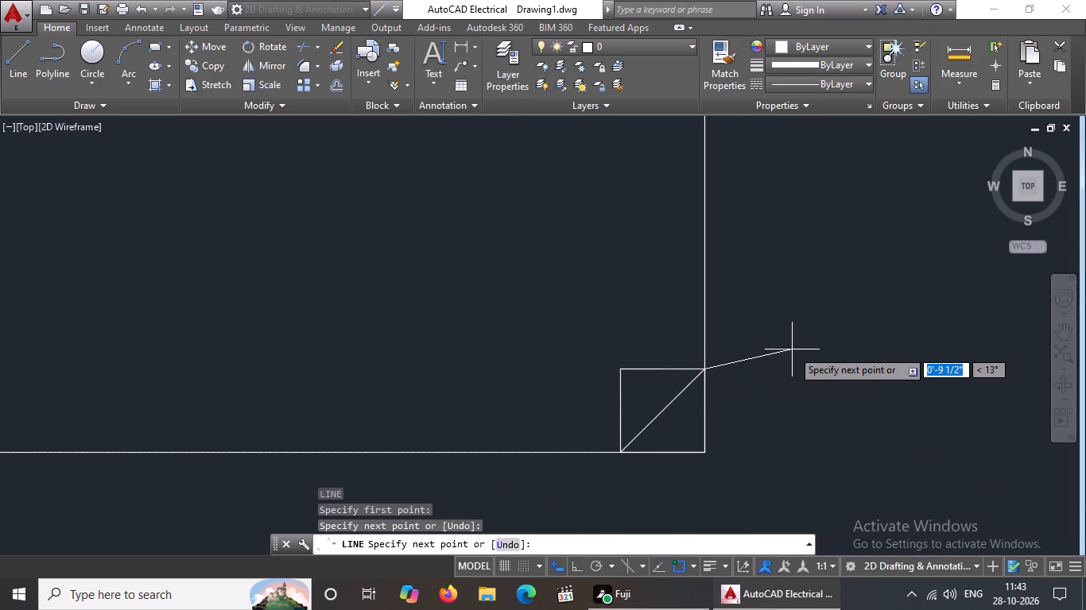
{"action": "key", "text": "Return"}
{"action": "key", "text": "l"}
{"action": "key", "text": "Return"}
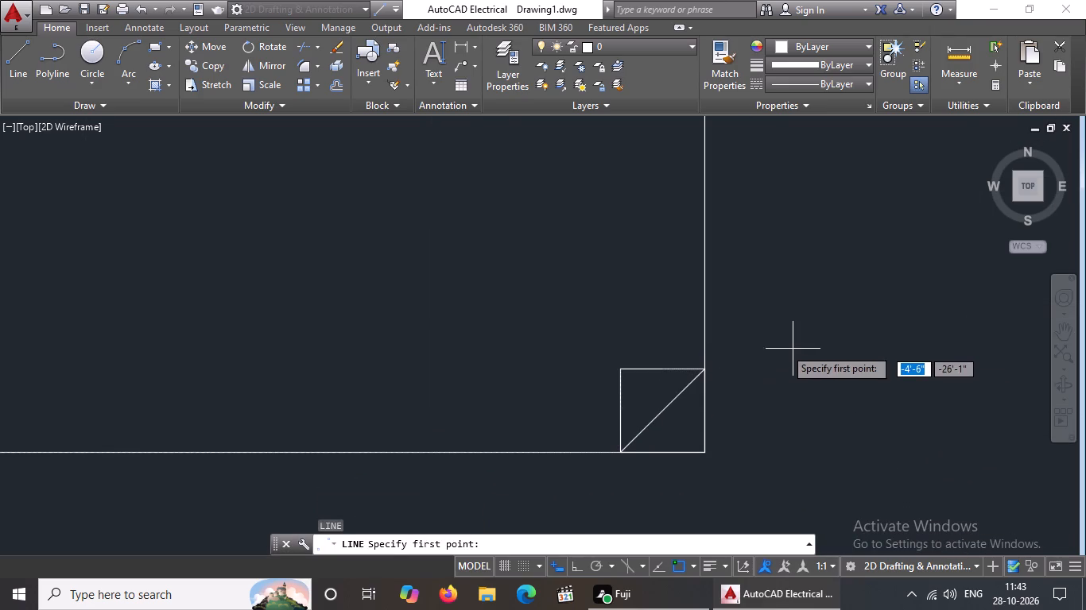
{"action": "left_click", "coordinate": [621, 370]}
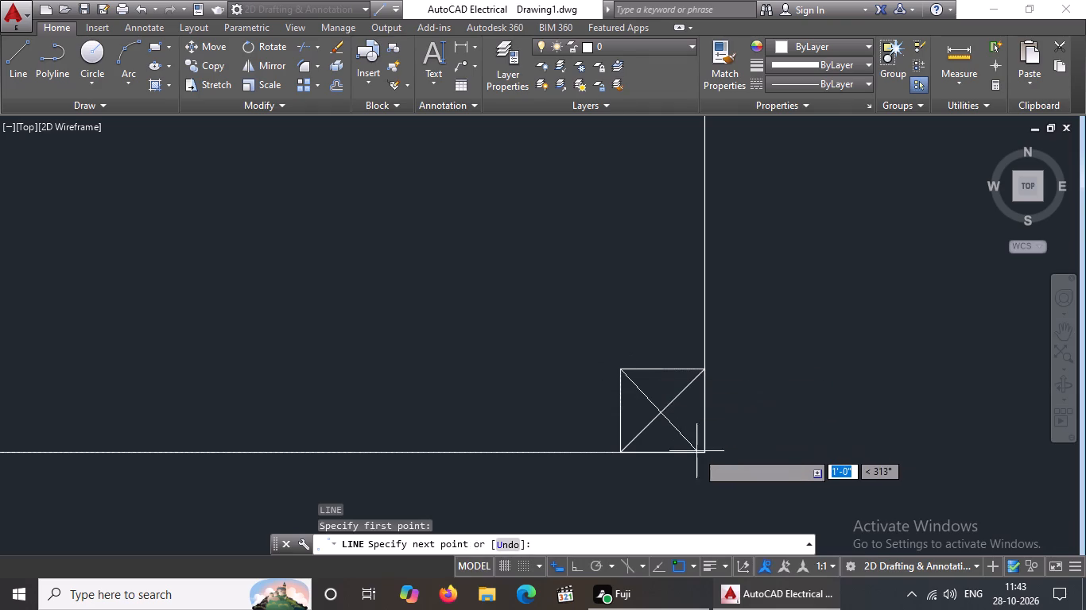
{"action": "left_click_drag", "start_coordinate": [707, 451], "coordinate": [741, 460]}
{"action": "key", "text": "Return"}
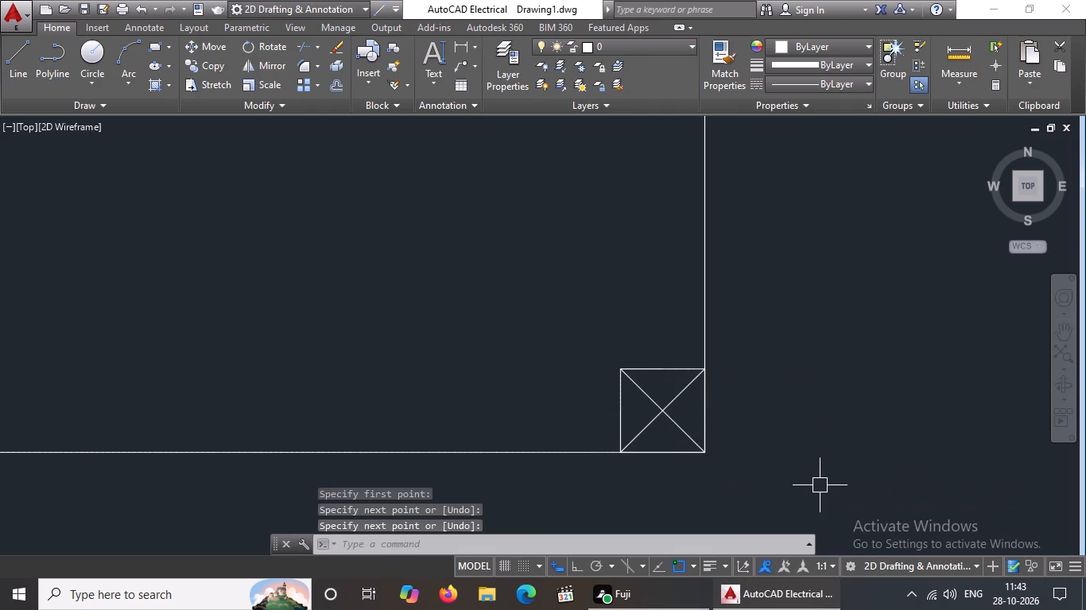
With Ortho on, draw a centre line along the bottom wall from the lower-left column's centre through the central-wall column to the lower-right column.
{"action": "scroll", "coordinate": [638, 416], "scroll_direction": "down", "scroll_amount": 3}
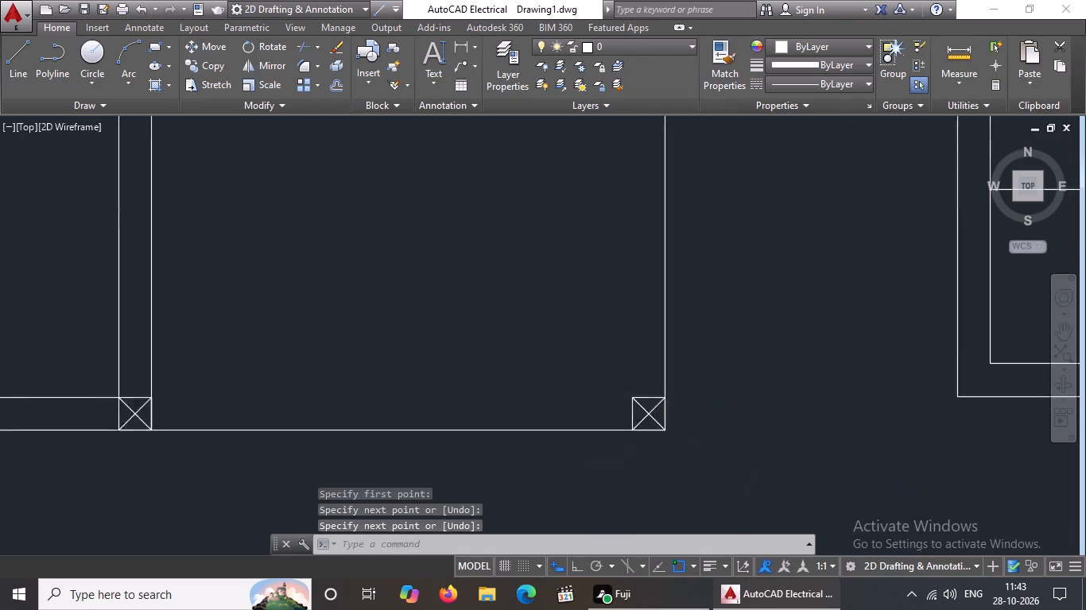
{"action": "scroll", "coordinate": [607, 447], "scroll_direction": "down", "scroll_amount": 3}
{"action": "scroll", "coordinate": [543, 452], "scroll_direction": "up", "scroll_amount": 4}
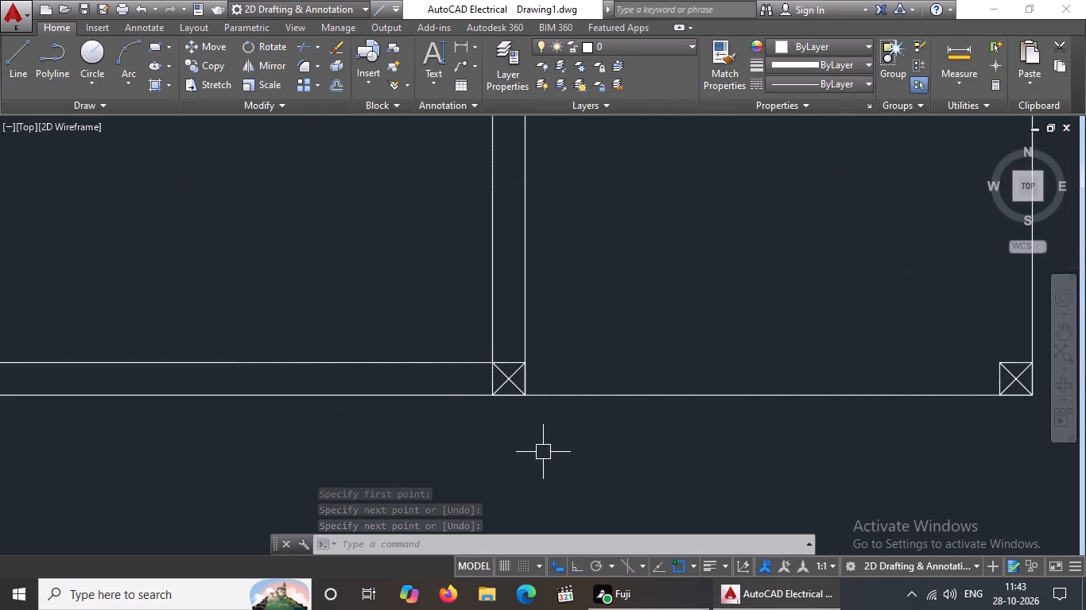
{"action": "key", "text": "Escape"}
{"action": "key", "text": "l"}
{"action": "key", "text": "Return"}
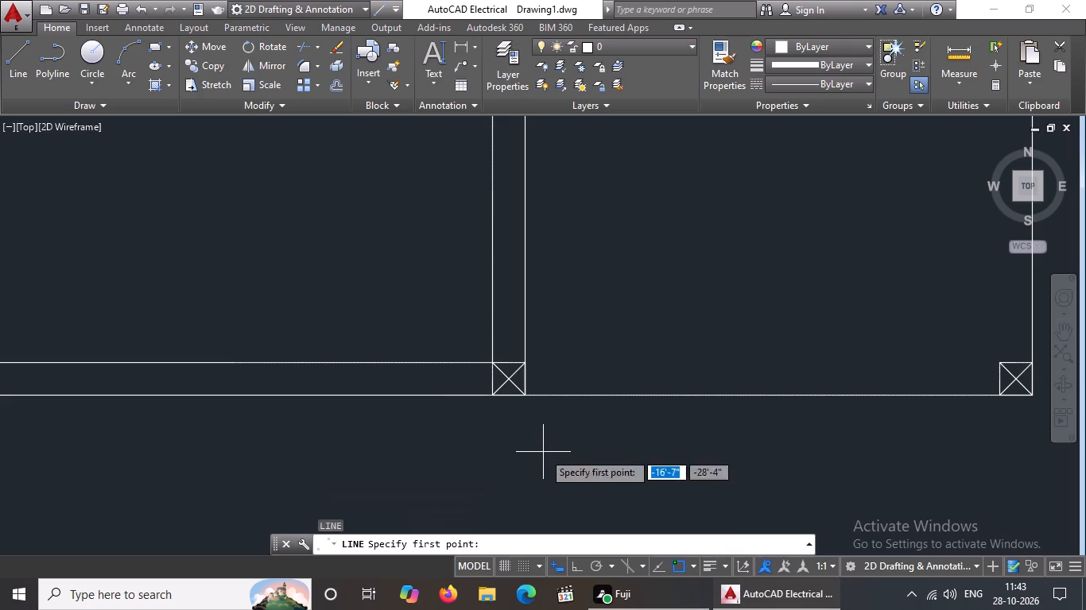
{"action": "scroll", "coordinate": [438, 411], "scroll_direction": "down", "scroll_amount": 3}
{"action": "scroll", "coordinate": [355, 396], "scroll_direction": "up", "scroll_amount": 3}
{"action": "scroll", "coordinate": [250, 410], "scroll_direction": "up", "scroll_amount": 3}
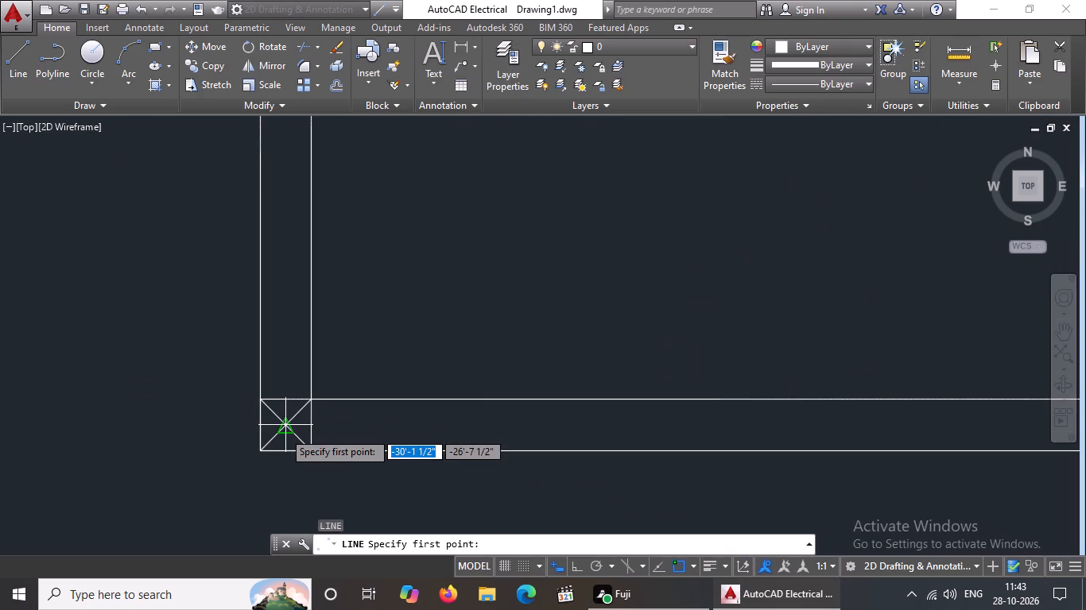
{"action": "left_click", "coordinate": [283, 430]}
{"action": "scroll", "coordinate": [285, 424], "scroll_direction": "down", "scroll_amount": 4}
{"action": "scroll", "coordinate": [452, 425], "scroll_direction": "up", "scroll_amount": 3}
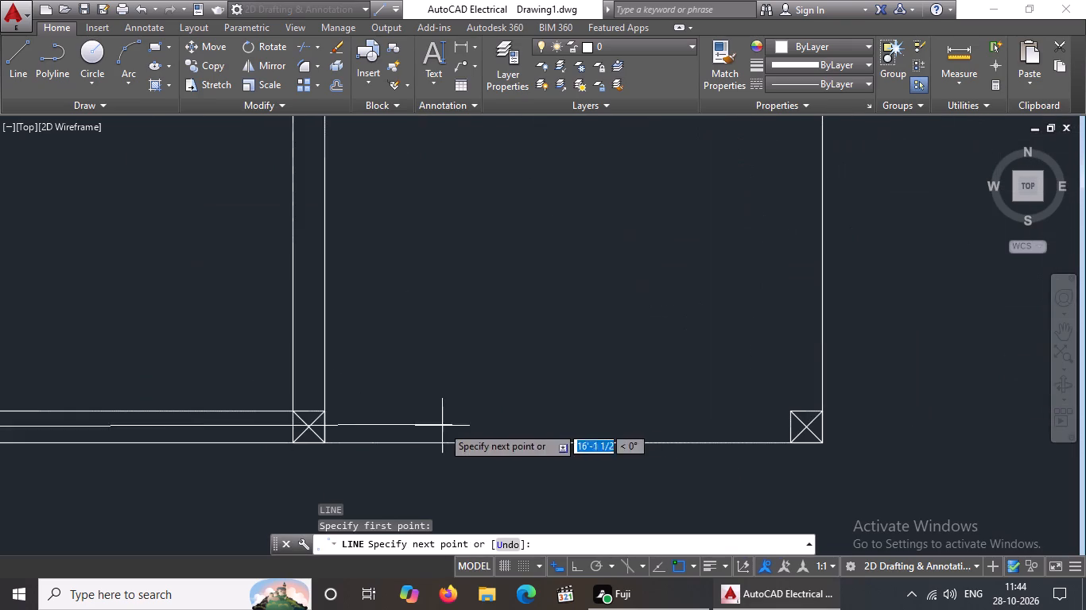
{"action": "left_click", "coordinate": [572, 559]}
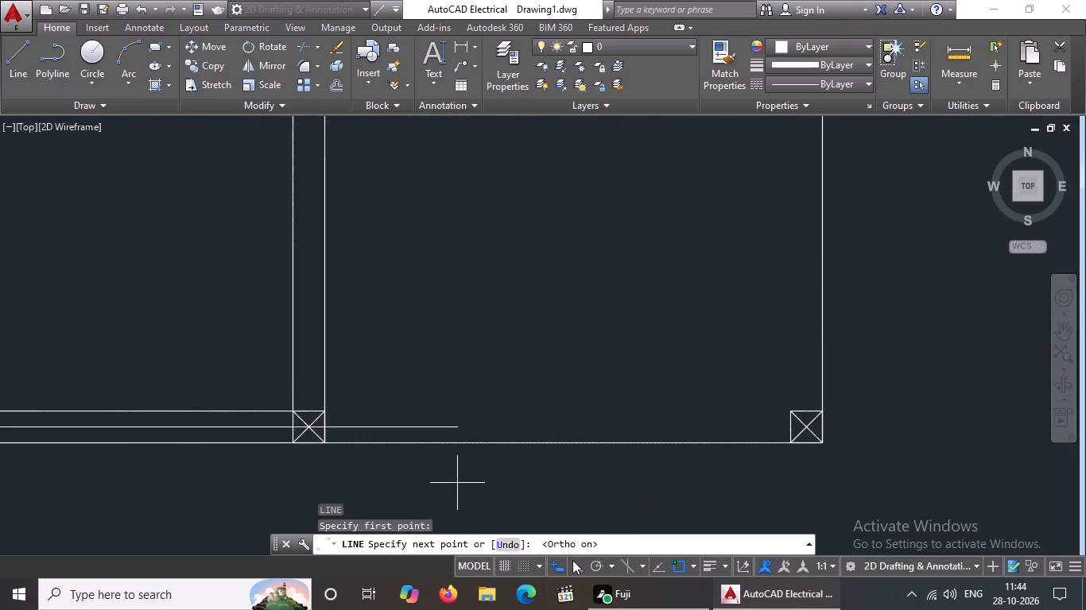
{"action": "left_click", "coordinate": [305, 426]}
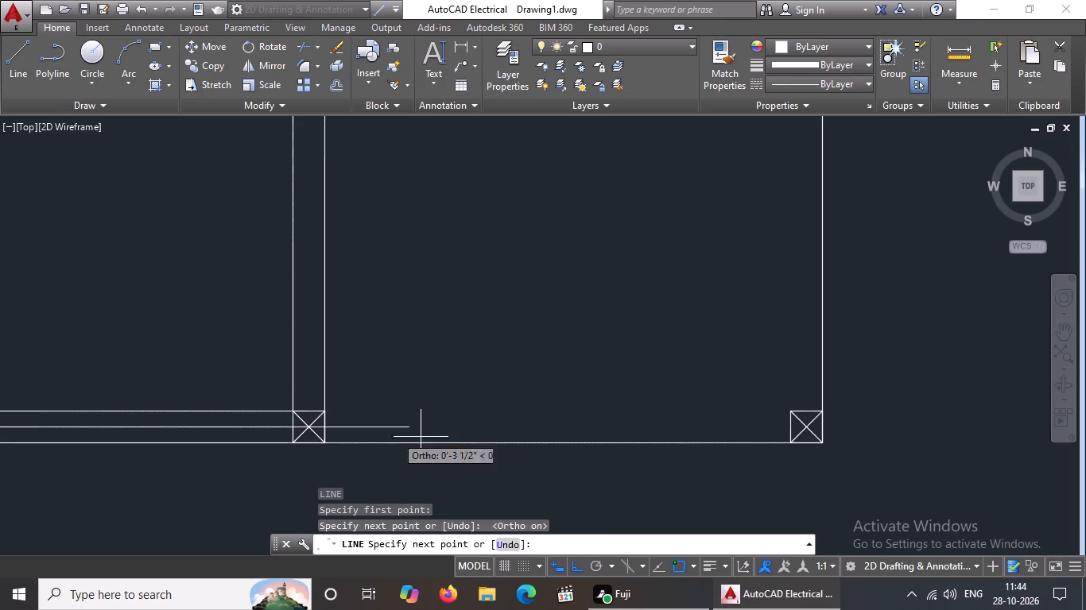
{"action": "left_click", "coordinate": [805, 427]}
Continue the centre line up the right outer wall through the hall-parking and wash-area column centres to the upper-right corner column.
{"action": "scroll", "coordinate": [801, 428], "scroll_direction": "down", "scroll_amount": 5}
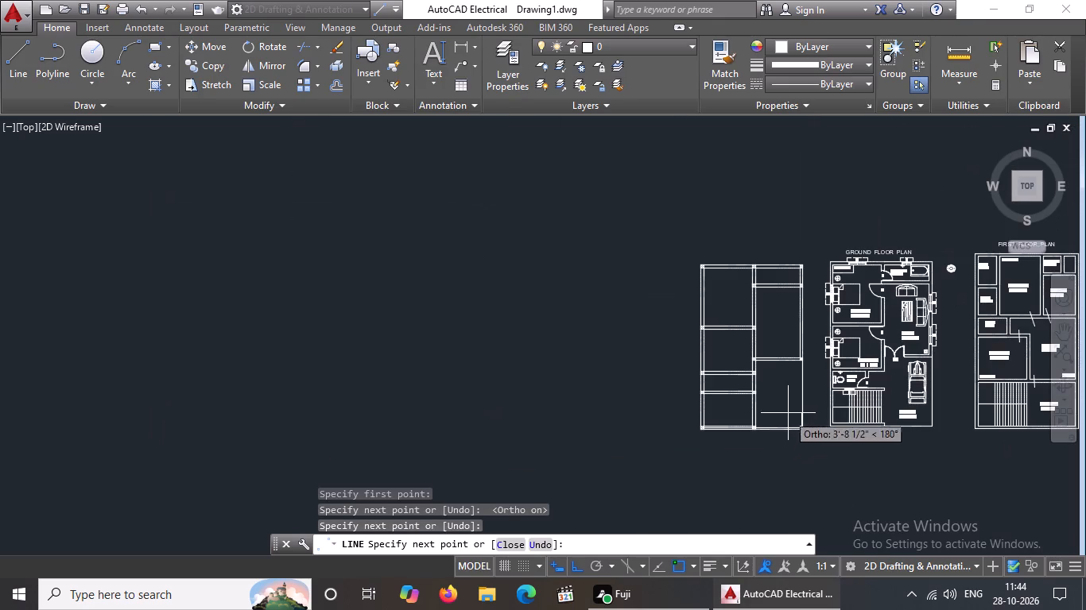
{"action": "scroll", "coordinate": [798, 349], "scroll_direction": "up", "scroll_amount": 7}
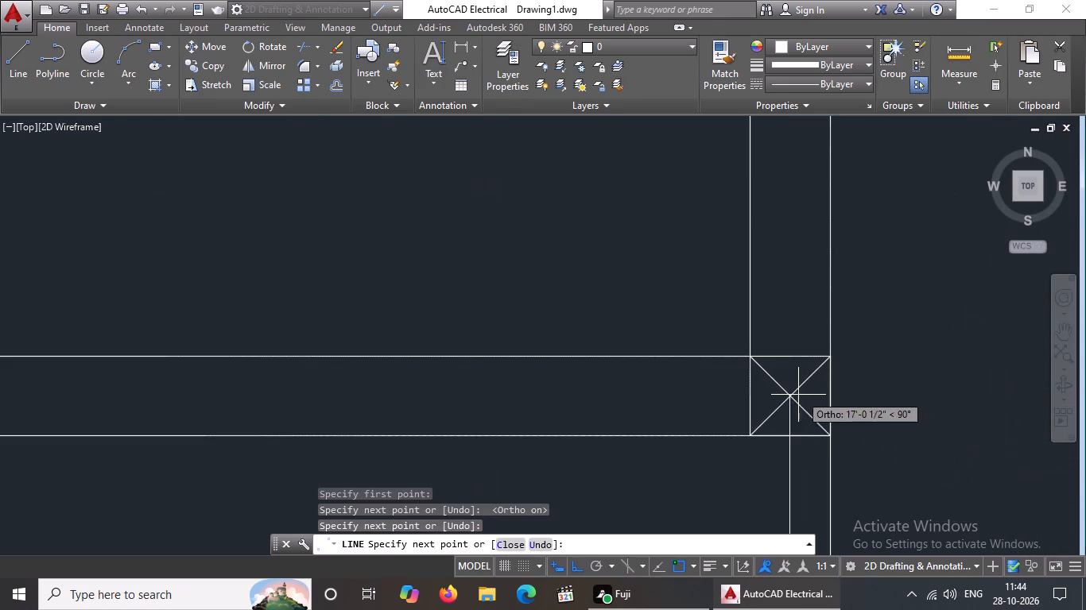
{"action": "left_click", "coordinate": [787, 398]}
{"action": "scroll", "coordinate": [787, 396], "scroll_direction": "down", "scroll_amount": 5}
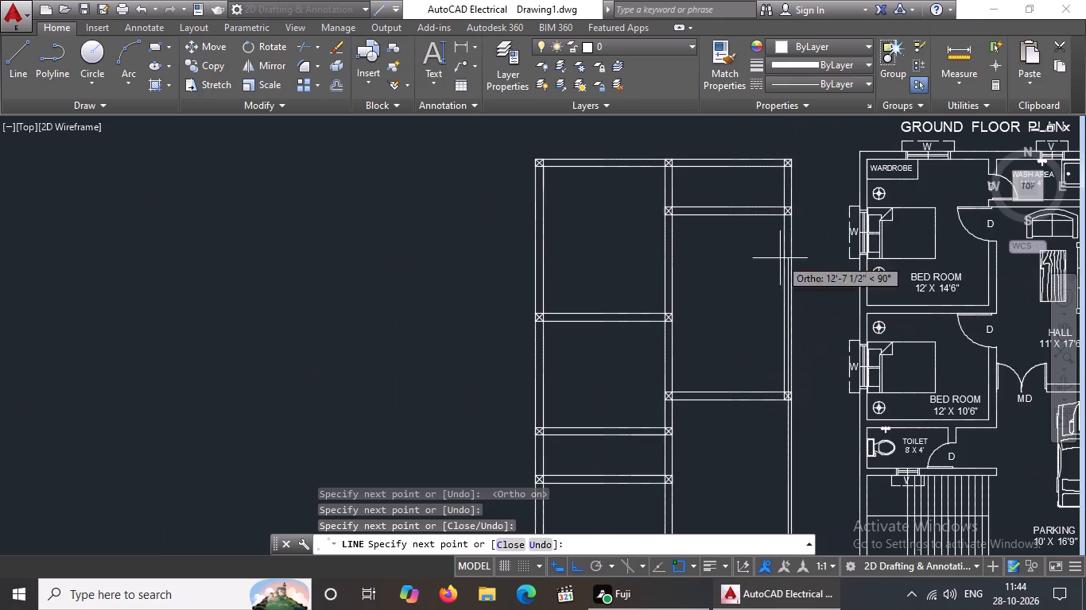
{"action": "scroll", "coordinate": [788, 199], "scroll_direction": "up", "scroll_amount": 4}
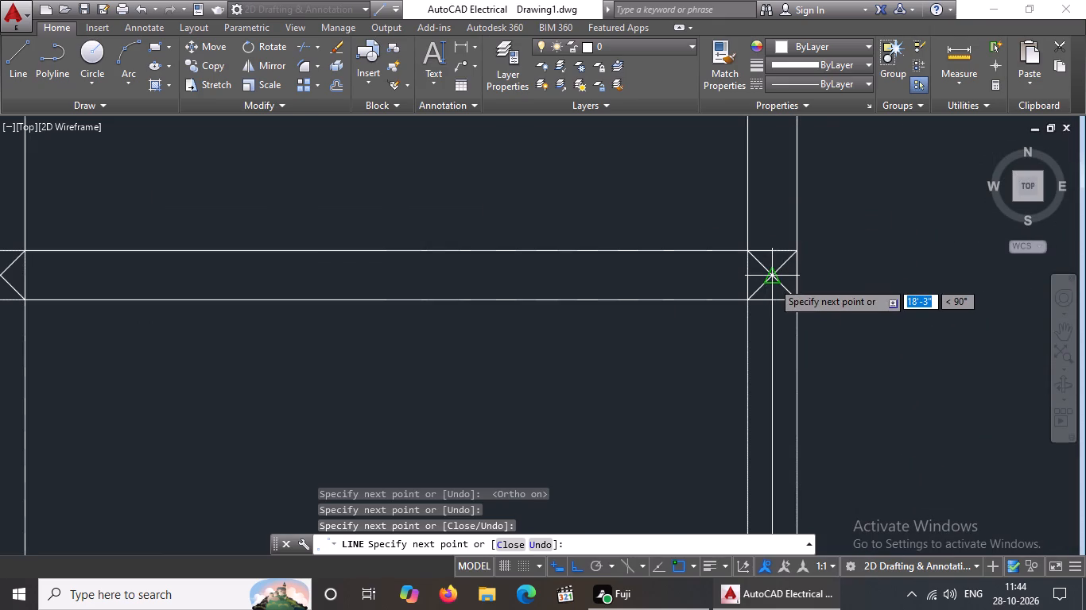
{"action": "left_click_drag", "start_coordinate": [772, 280], "coordinate": [772, 290]}
{"action": "scroll", "coordinate": [757, 304], "scroll_direction": "down", "scroll_amount": 7}
{"action": "scroll", "coordinate": [762, 275], "scroll_direction": "up", "scroll_amount": 4}
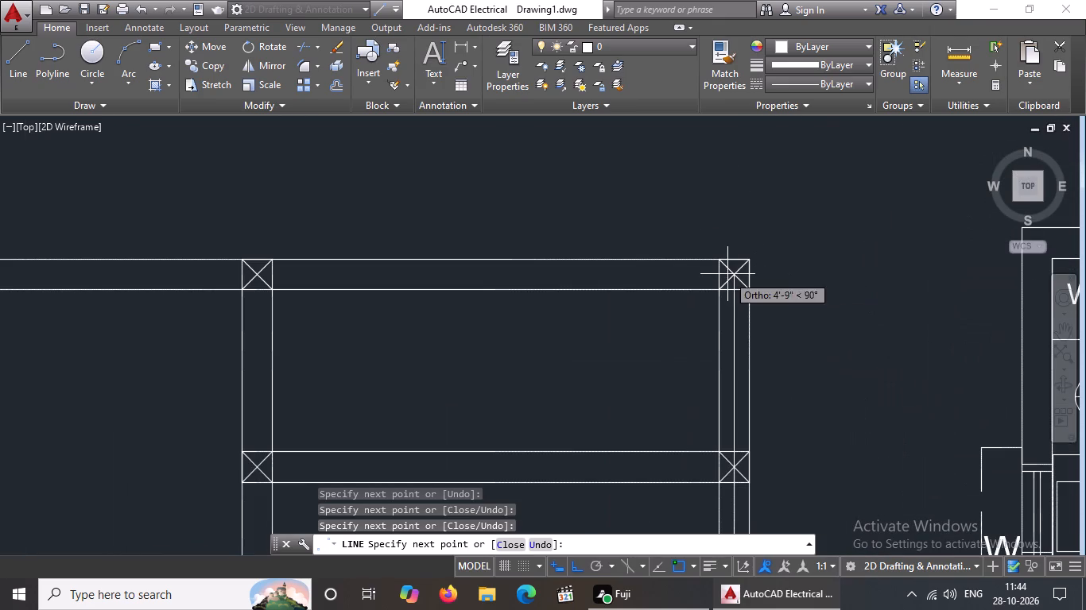
{"action": "left_click", "coordinate": [736, 272]}
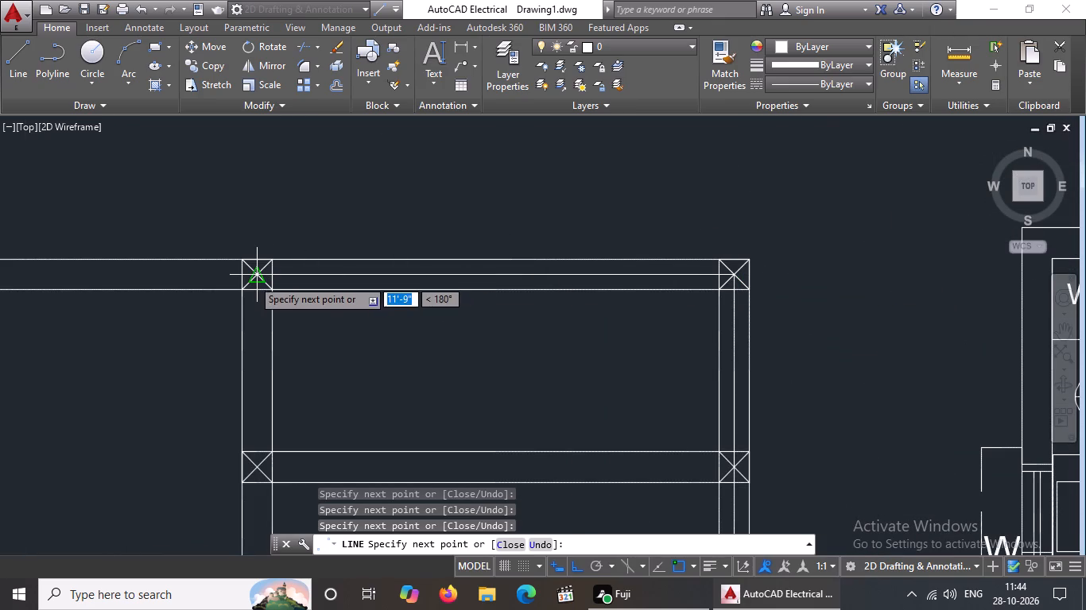
Continue the centre line along the top wall through the central-wall column's centre to the upper-left corner column.
{"action": "left_click", "coordinate": [252, 278]}
{"action": "scroll", "coordinate": [264, 276], "scroll_direction": "down", "scroll_amount": 5}
{"action": "scroll", "coordinate": [215, 285], "scroll_direction": "up", "scroll_amount": 4}
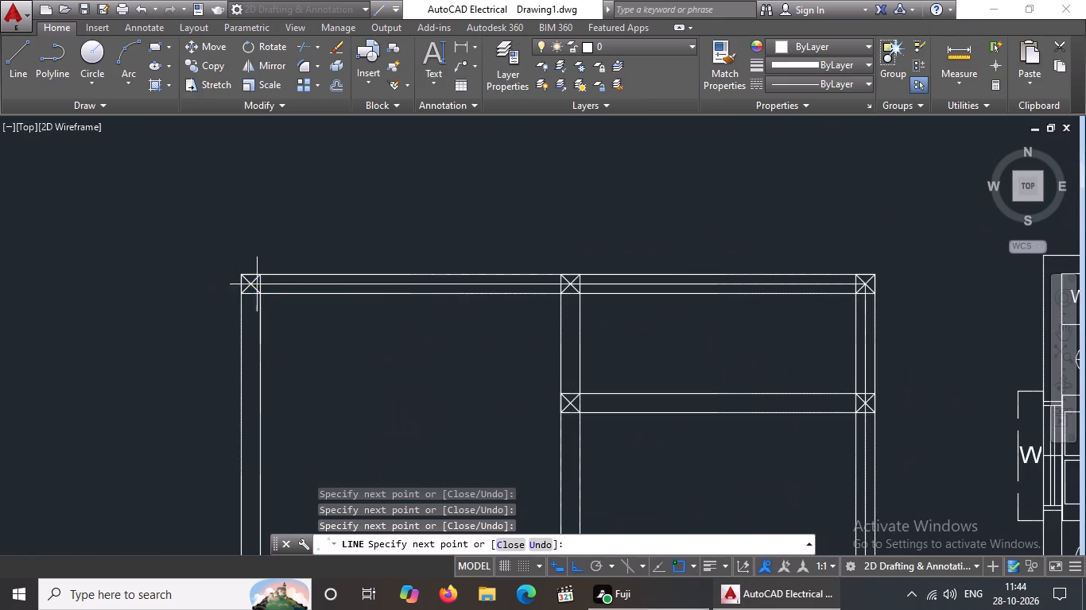
{"action": "scroll", "coordinate": [254, 278], "scroll_direction": "up", "scroll_amount": 2}
{"action": "left_click", "coordinate": [239, 295]}
Continue the centre line down the left outer wall through its three intermediate column centres, back to the lower-left corner column's centre.
{"action": "scroll", "coordinate": [253, 284], "scroll_direction": "down", "scroll_amount": 5}
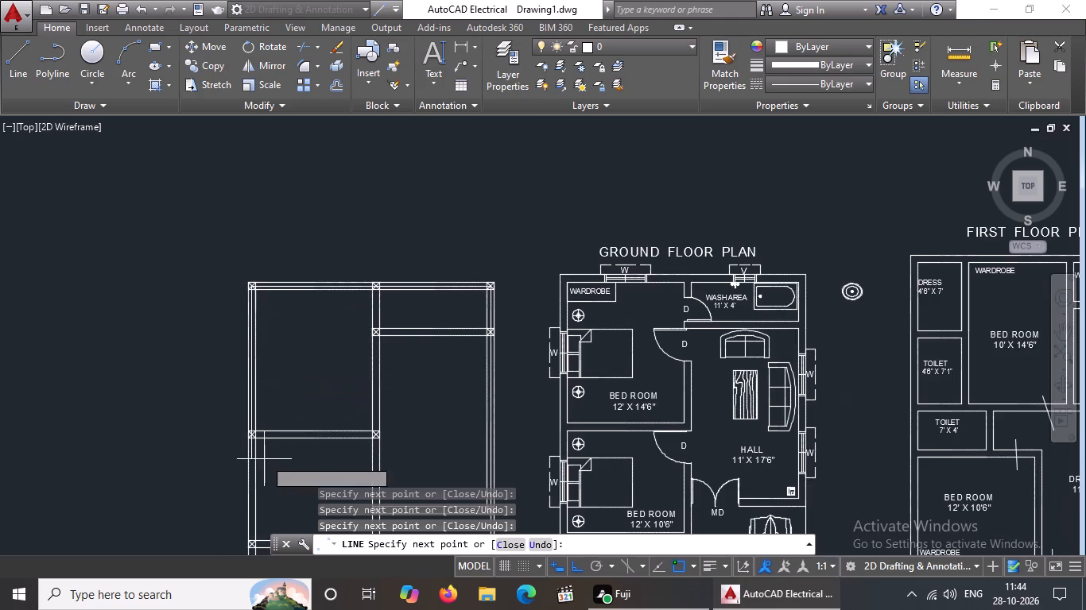
{"action": "scroll", "coordinate": [259, 461], "scroll_direction": "up", "scroll_amount": 3}
{"action": "left_click", "coordinate": [220, 355]}
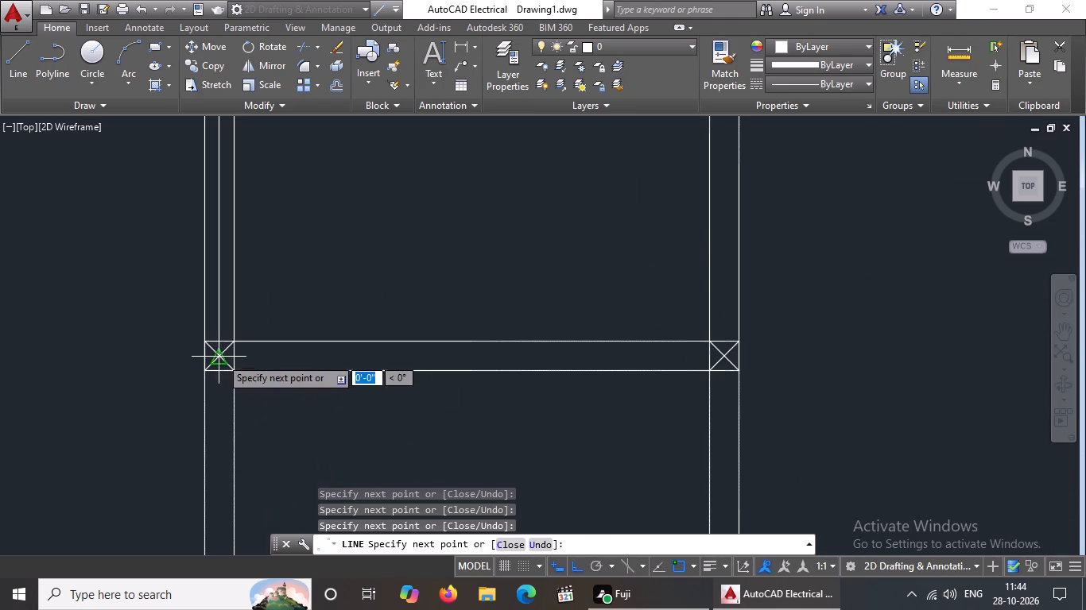
{"action": "scroll", "coordinate": [234, 290], "scroll_direction": "down", "scroll_amount": 4}
{"action": "scroll", "coordinate": [231, 419], "scroll_direction": "up", "scroll_amount": 4}
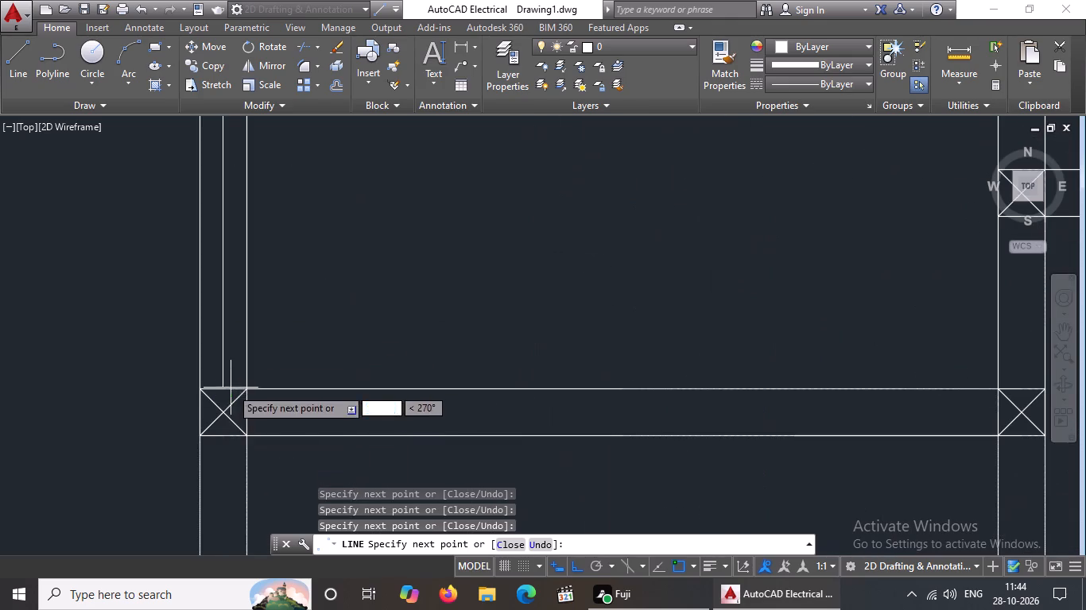
{"action": "left_click", "coordinate": [223, 413]}
{"action": "scroll", "coordinate": [239, 243], "scroll_direction": "down", "scroll_amount": 6}
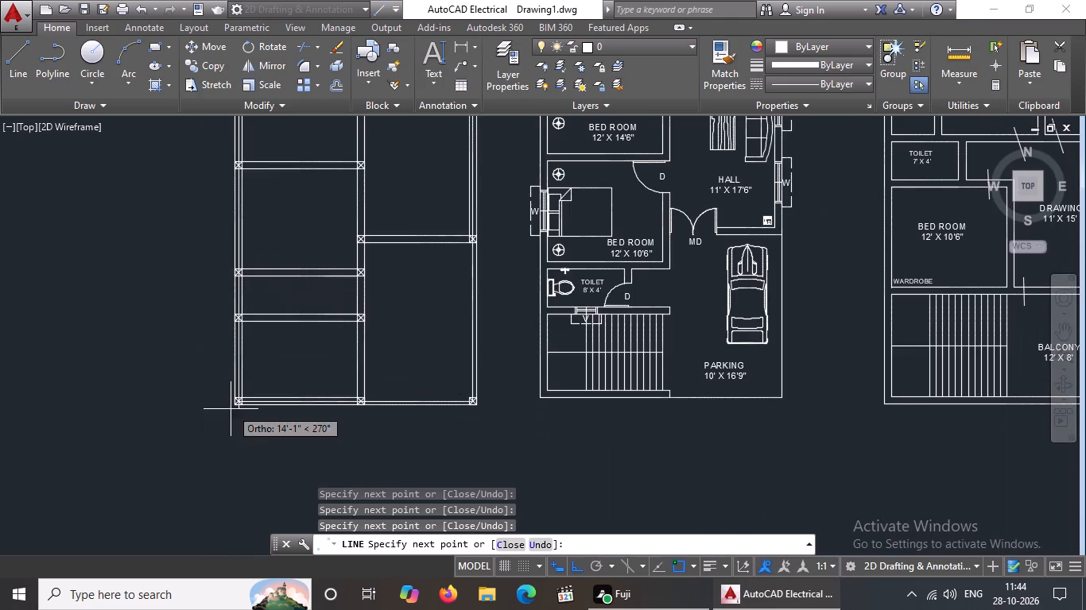
{"action": "scroll", "coordinate": [242, 316], "scroll_direction": "up", "scroll_amount": 4}
{"action": "left_click", "coordinate": [203, 322]}
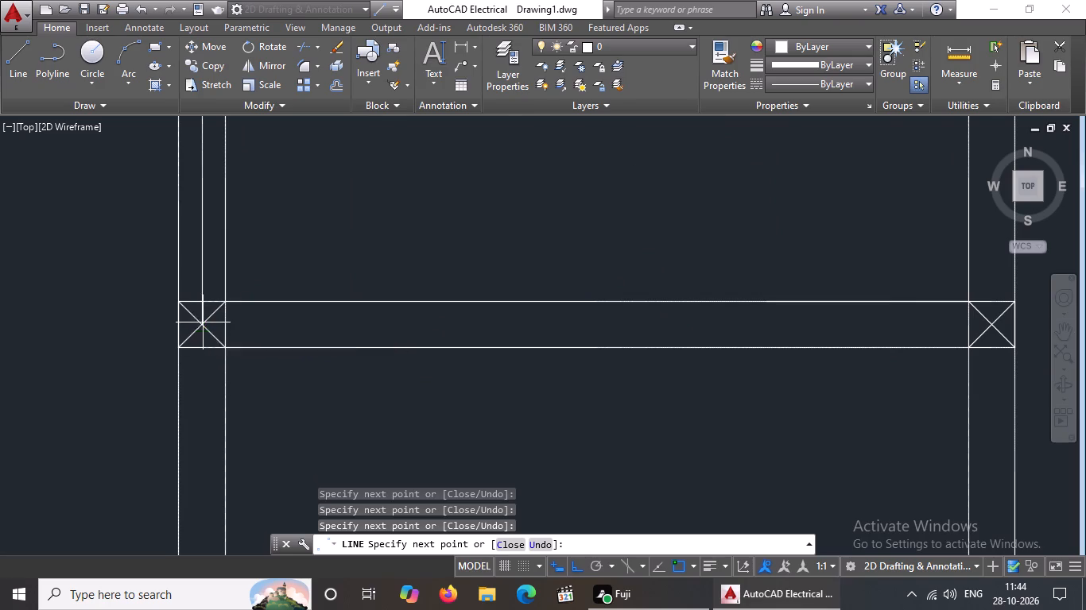
{"action": "scroll", "coordinate": [212, 292], "scroll_direction": "down", "scroll_amount": 5}
{"action": "scroll", "coordinate": [211, 389], "scroll_direction": "up", "scroll_amount": 7}
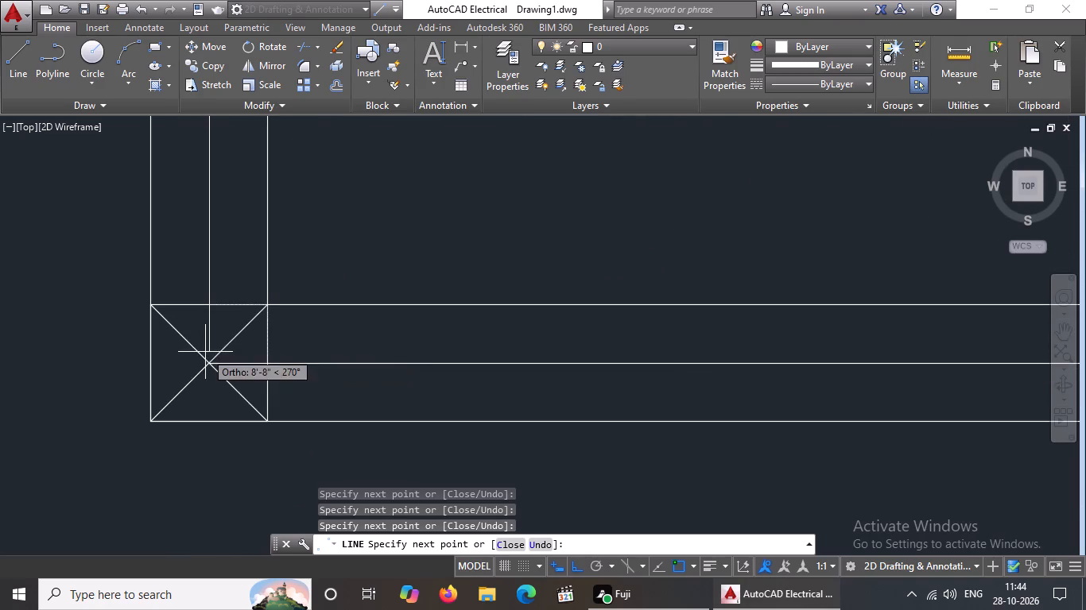
{"action": "left_click", "coordinate": [206, 365]}
{"action": "scroll", "coordinate": [208, 362], "scroll_direction": "down", "scroll_amount": 6}
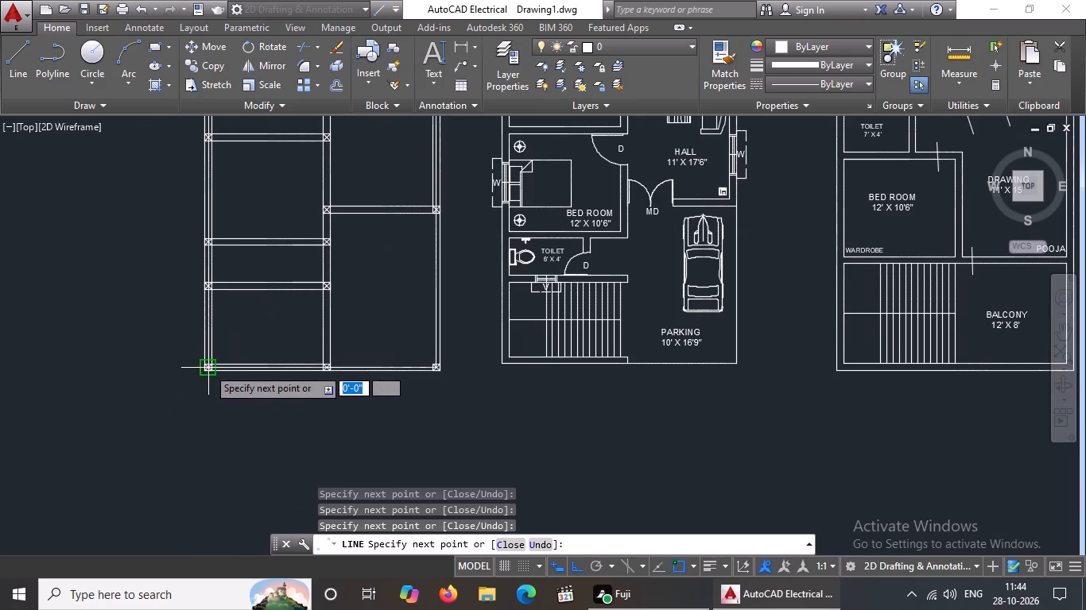
Draw a centre line down the central wall from the top column's centre through the wash-area column to the bedroom-partition column.
{"action": "key", "text": "Escape"}
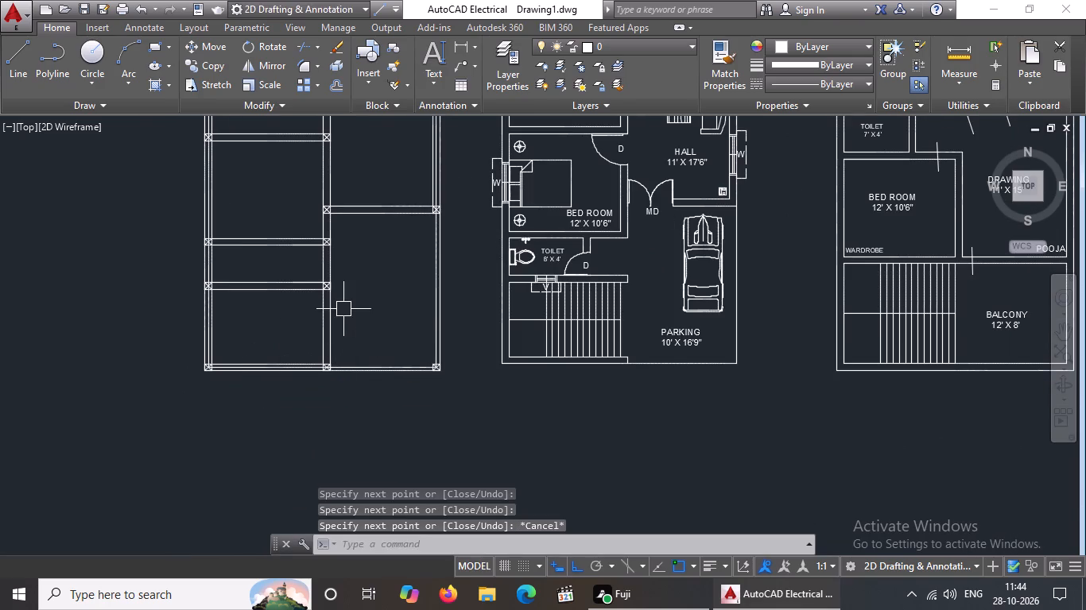
{"action": "scroll", "coordinate": [343, 313], "scroll_direction": "down", "scroll_amount": 2}
{"action": "scroll", "coordinate": [320, 181], "scroll_direction": "up", "scroll_amount": 4}
{"action": "key", "text": "l"}
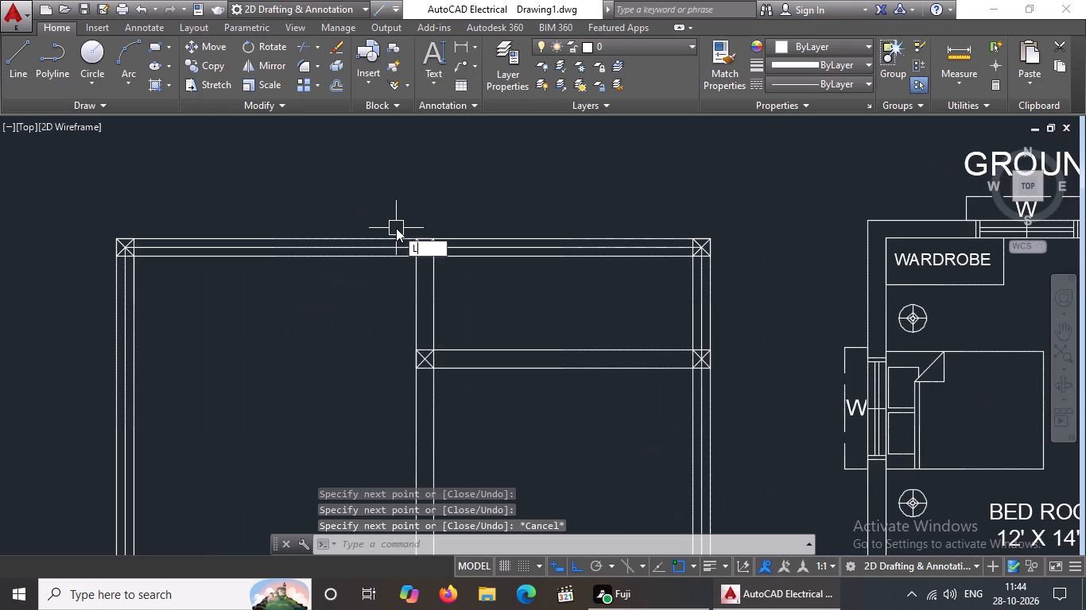
{"action": "key", "text": "Return"}
{"action": "scroll", "coordinate": [443, 251], "scroll_direction": "up", "scroll_amount": 3}
{"action": "left_click", "coordinate": [358, 237]}
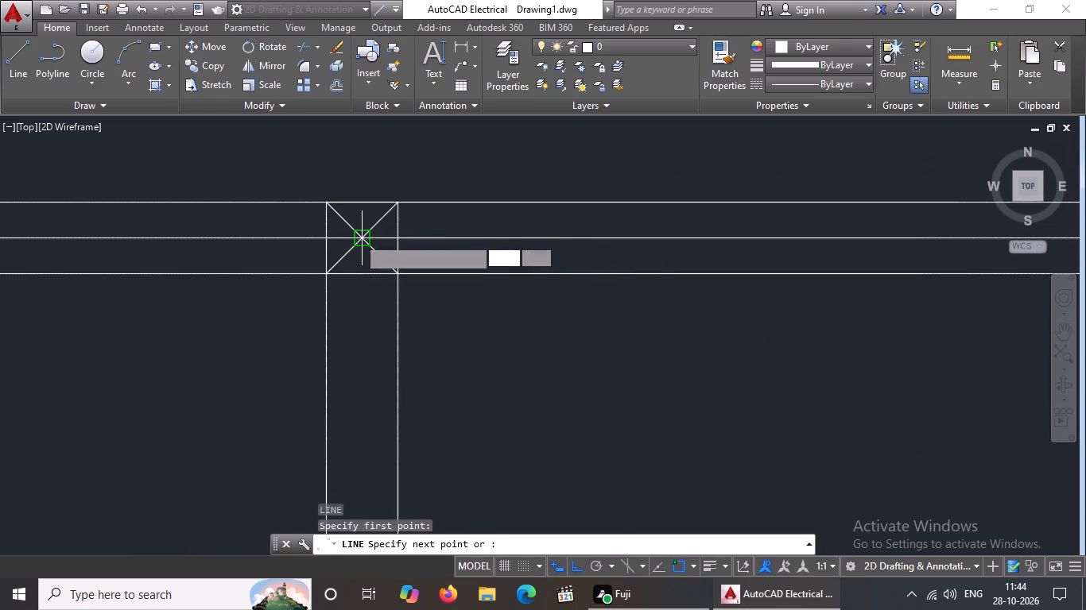
{"action": "scroll", "coordinate": [358, 237], "scroll_direction": "down", "scroll_amount": 4}
{"action": "scroll", "coordinate": [363, 415], "scroll_direction": "up", "scroll_amount": 3}
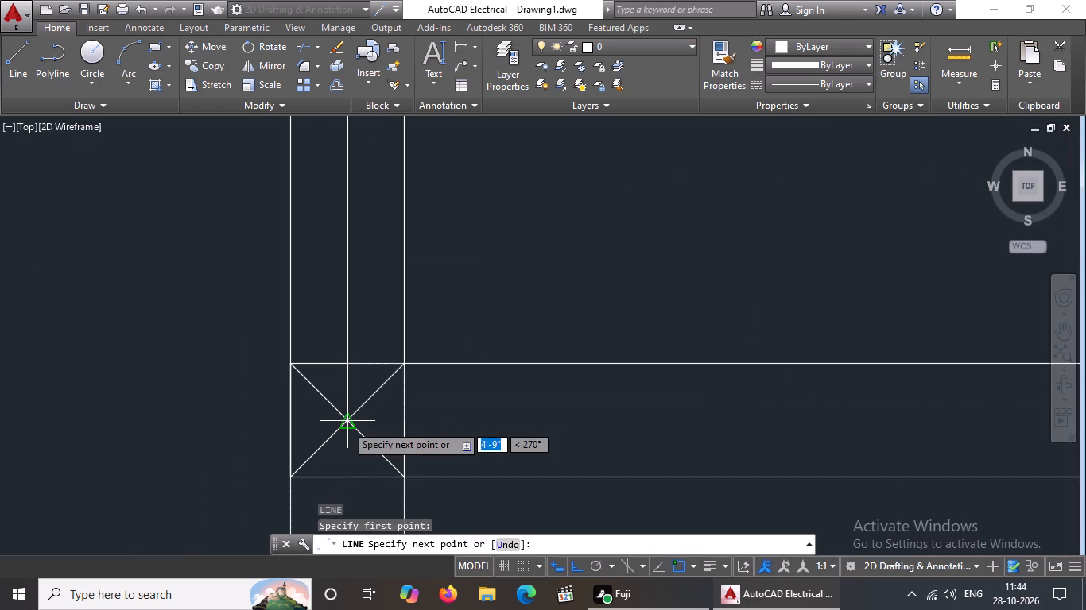
{"action": "left_click", "coordinate": [346, 423]}
{"action": "scroll", "coordinate": [343, 230], "scroll_direction": "down", "scroll_amount": 7}
{"action": "scroll", "coordinate": [336, 300], "scroll_direction": "down", "scroll_amount": 4}
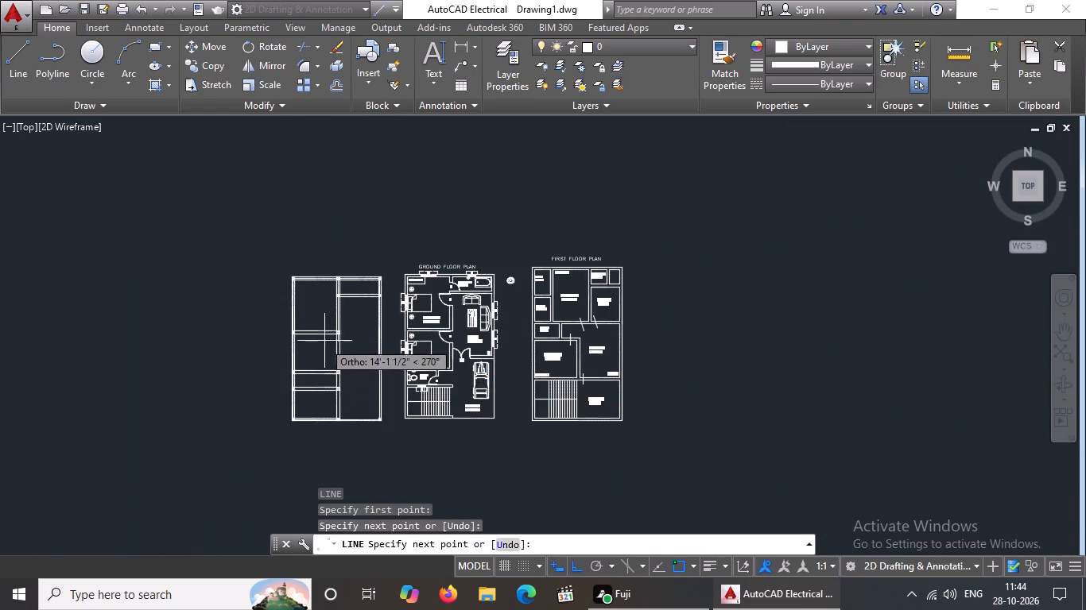
{"action": "scroll", "coordinate": [326, 336], "scroll_direction": "up", "scroll_amount": 5}
{"action": "scroll", "coordinate": [421, 312], "scroll_direction": "up", "scroll_amount": 1}
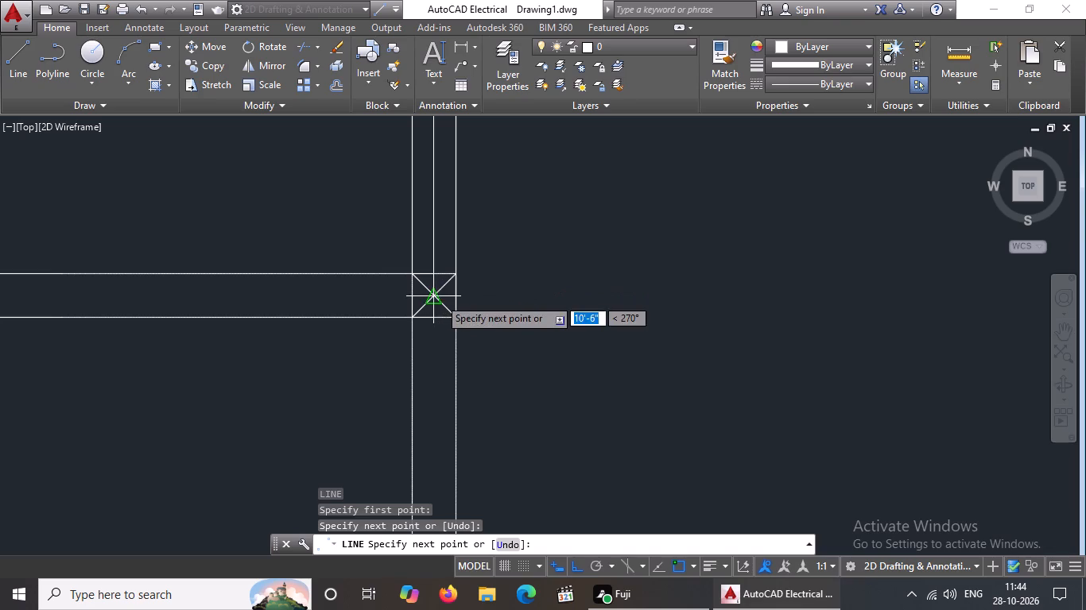
{"action": "left_click", "coordinate": [439, 297]}
Continue the central wall's centre line down through the hall-parking and bedroom-toilet column centres to the bottom wall column.
{"action": "scroll", "coordinate": [433, 248], "scroll_direction": "down", "scroll_amount": 6}
{"action": "scroll", "coordinate": [438, 286], "scroll_direction": "up", "scroll_amount": 4}
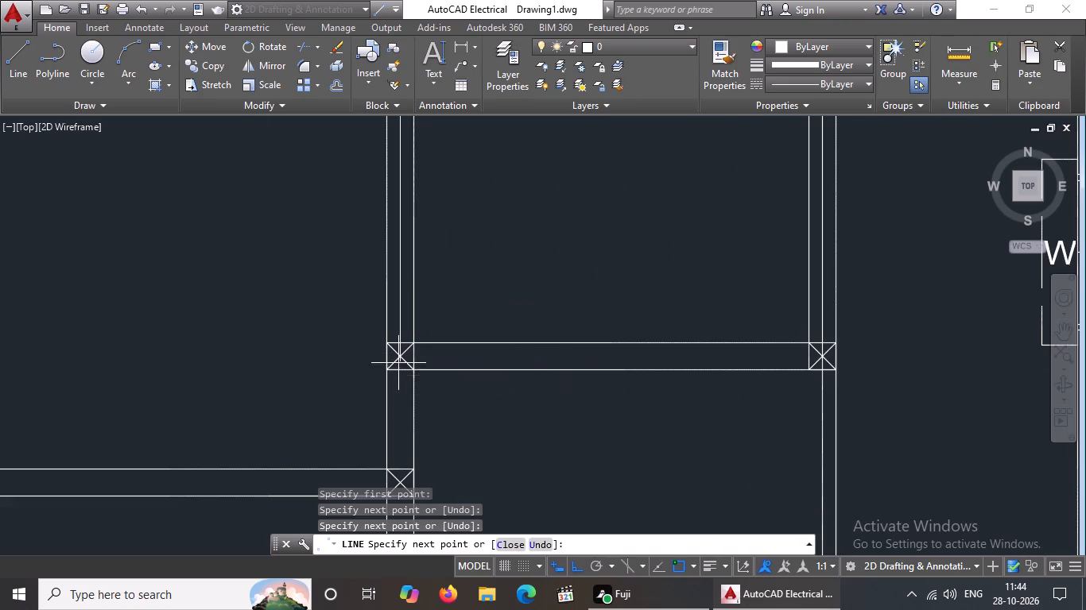
{"action": "left_click", "coordinate": [399, 357]}
{"action": "scroll", "coordinate": [399, 321], "scroll_direction": "down", "scroll_amount": 5}
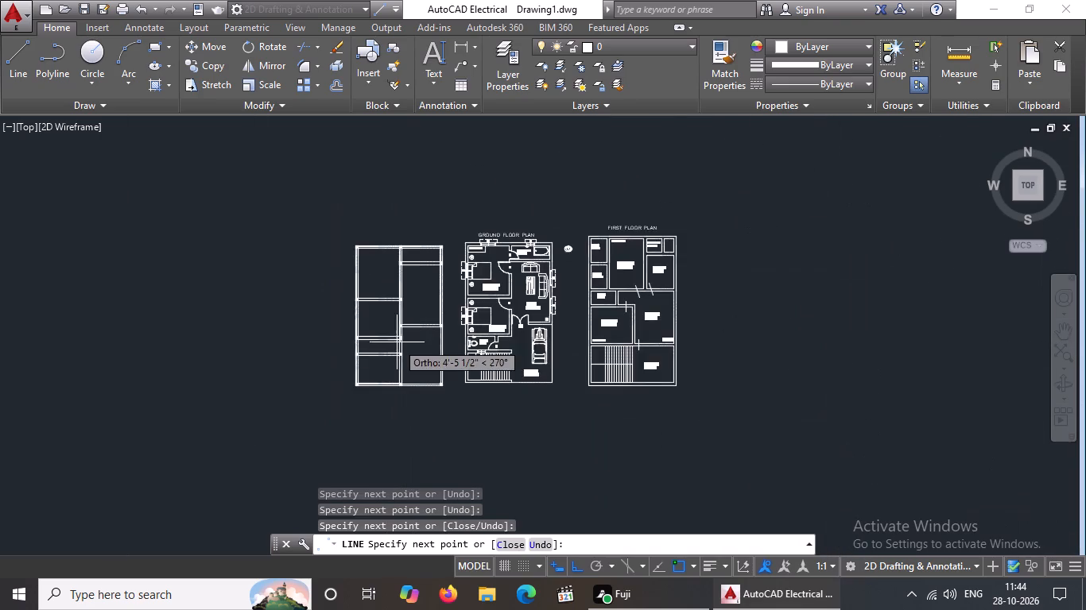
{"action": "scroll", "coordinate": [397, 342], "scroll_direction": "up", "scroll_amount": 8}
{"action": "left_click", "coordinate": [403, 331]}
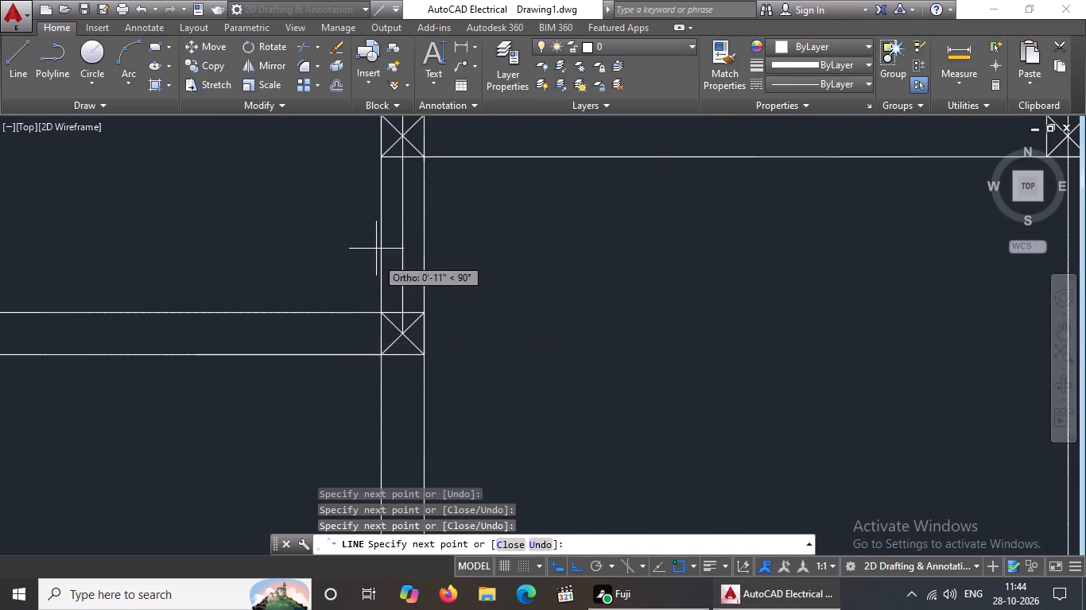
{"action": "scroll", "coordinate": [377, 242], "scroll_direction": "down", "scroll_amount": 5}
{"action": "scroll", "coordinate": [390, 298], "scroll_direction": "up", "scroll_amount": 4}
{"action": "scroll", "coordinate": [339, 283], "scroll_direction": "down", "scroll_amount": 4}
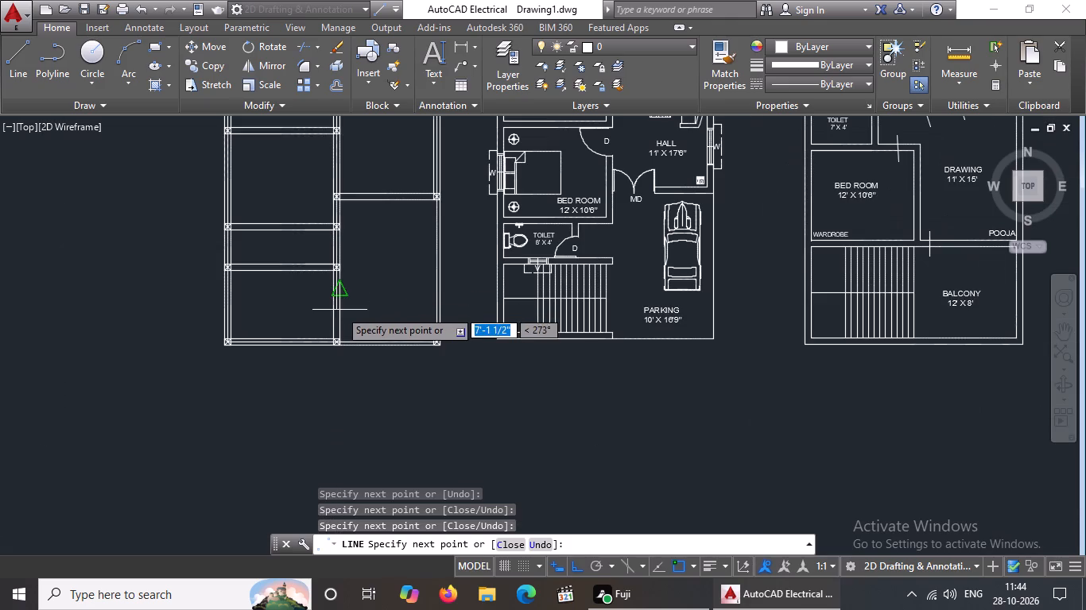
{"action": "scroll", "coordinate": [352, 353], "scroll_direction": "up", "scroll_amount": 3}
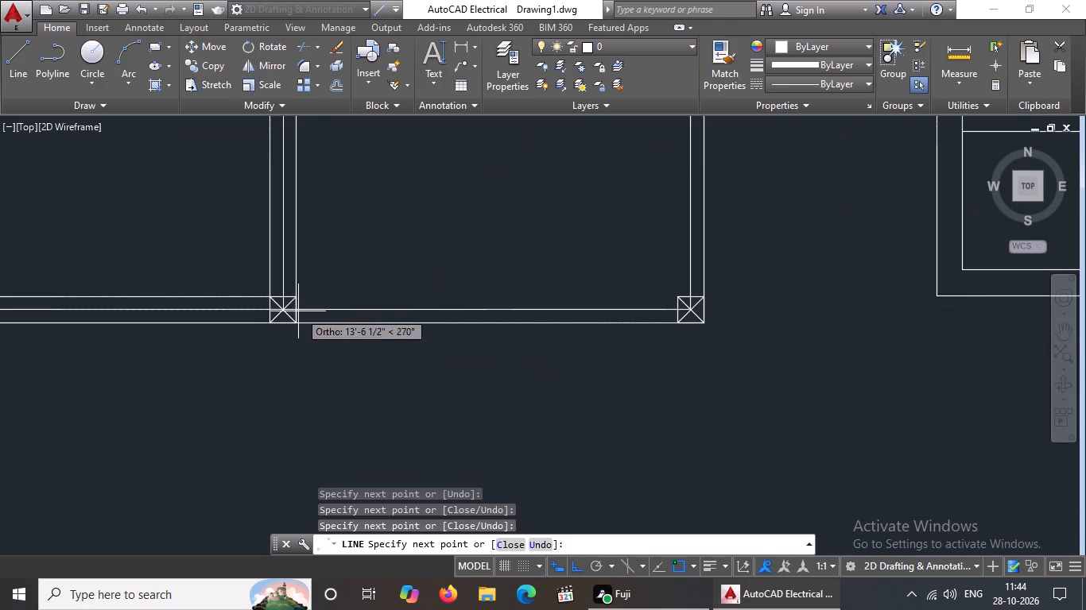
{"action": "left_click", "coordinate": [287, 307]}
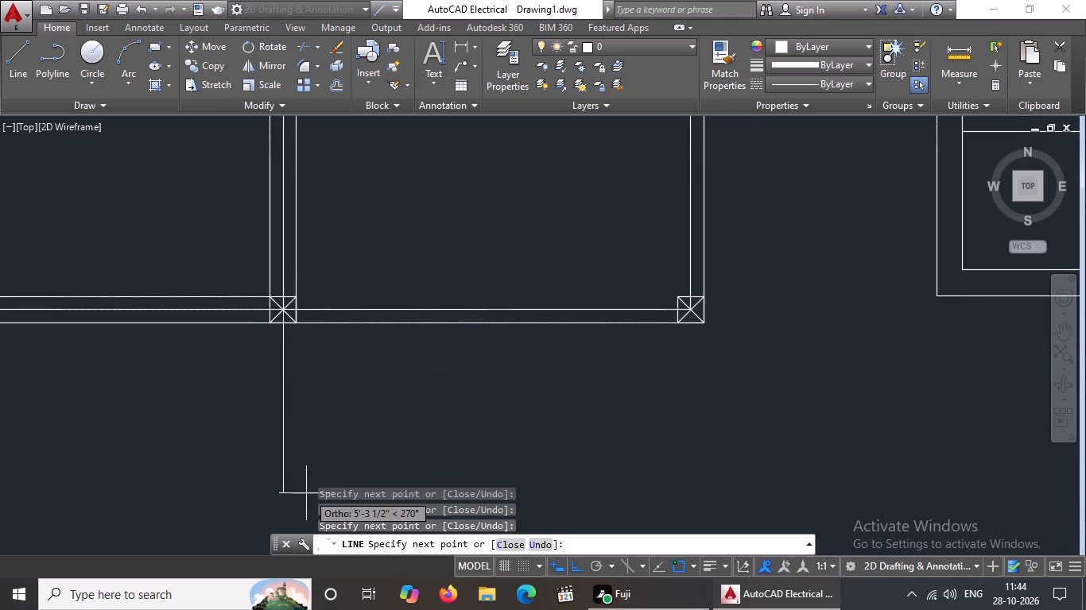
{"action": "key", "text": "Return"}
Draw a centre line along the toilet-staircase cross wall from the left outer wall column's centre to the central-wall column's centre.
{"action": "key", "text": "l"}
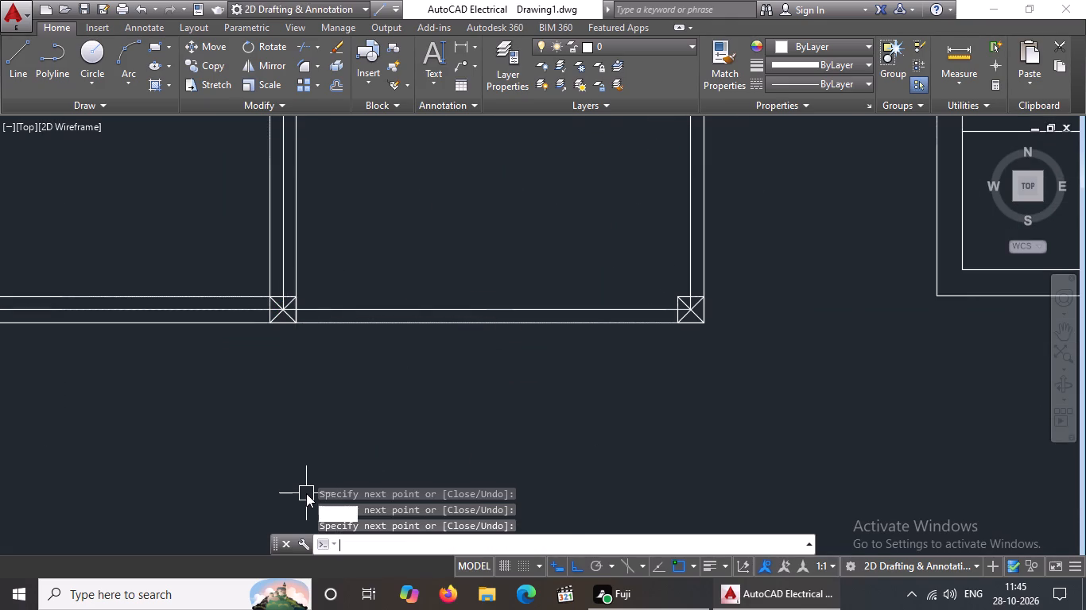
{"action": "key", "text": "Return"}
{"action": "scroll", "coordinate": [378, 461], "scroll_direction": "down", "scroll_amount": 4}
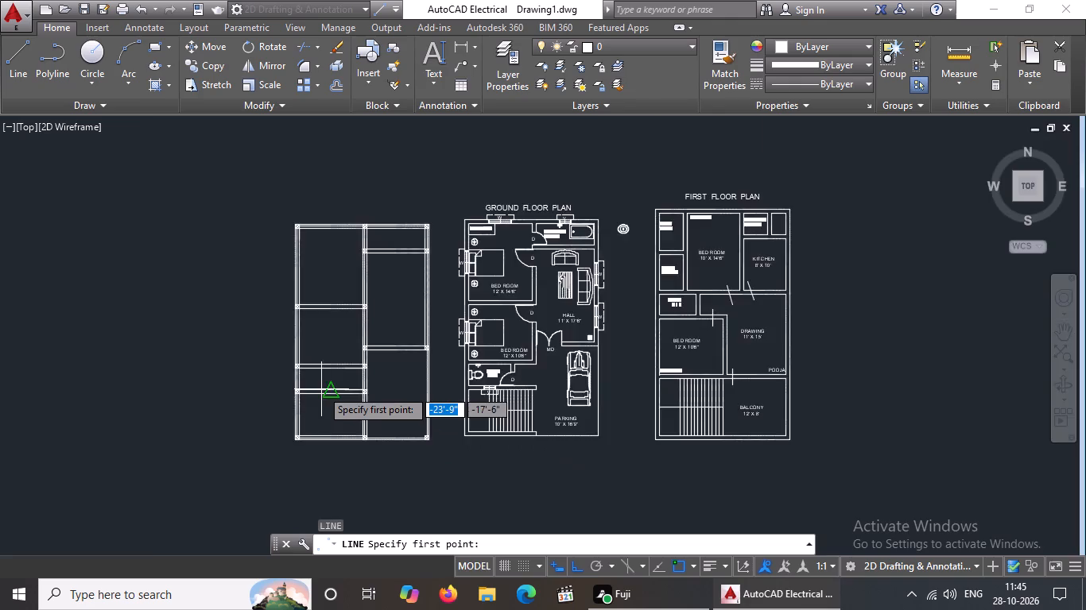
{"action": "scroll", "coordinate": [321, 389], "scroll_direction": "up", "scroll_amount": 4}
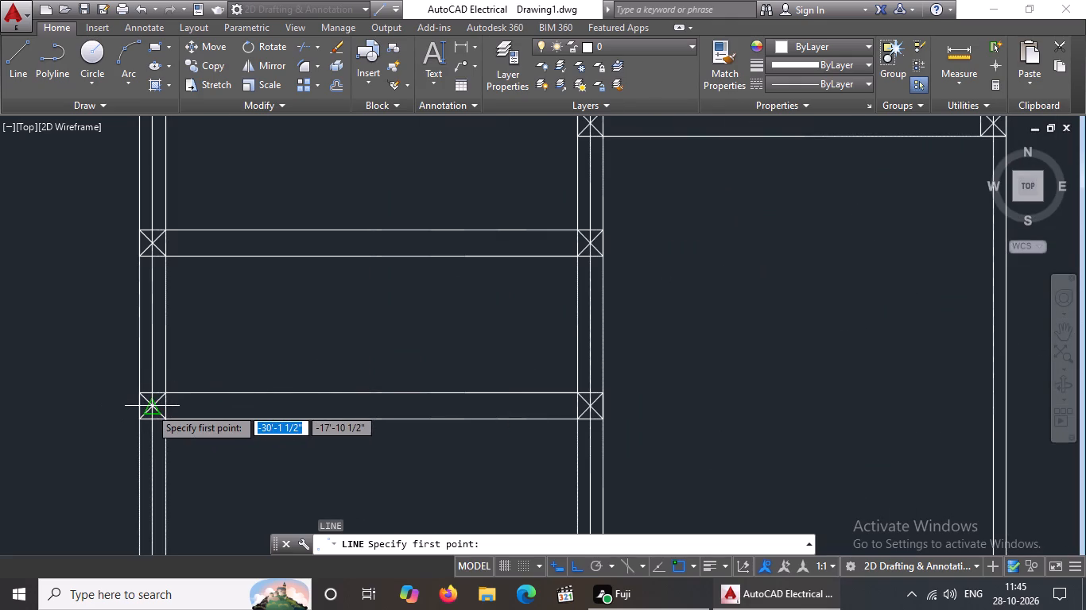
{"action": "left_click", "coordinate": [149, 407]}
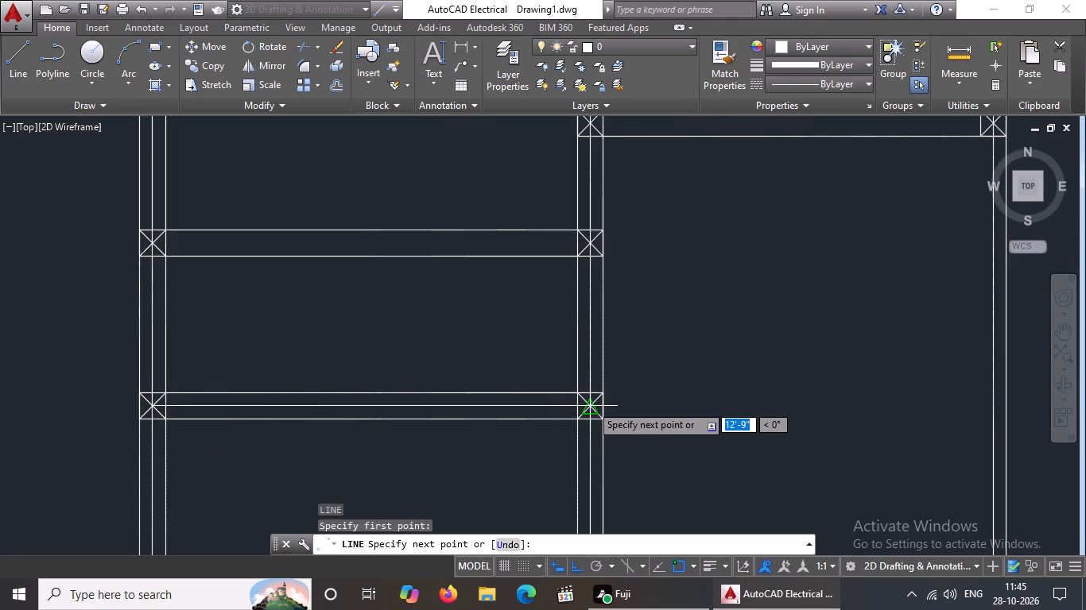
{"action": "left_click_drag", "start_coordinate": [591, 404], "coordinate": [686, 420]}
{"action": "key", "text": "Return"}
Draw a centre line along the bedroom-toilet cross wall from the left outer wall column's centre to the central-wall column's centre.
{"action": "key", "text": "l"}
{"action": "key", "text": "Return"}
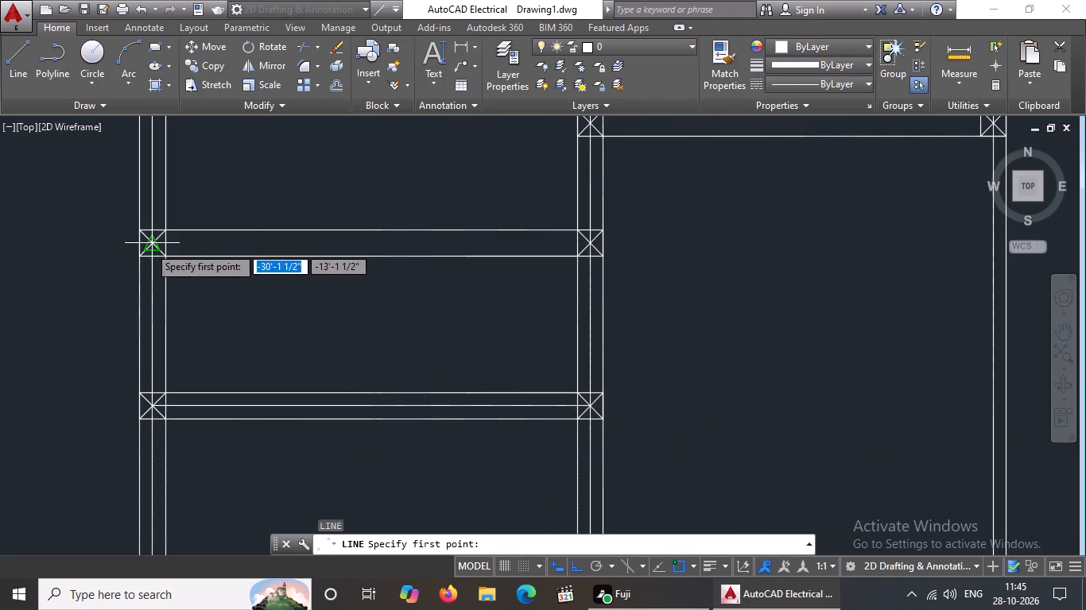
{"action": "left_click_drag", "start_coordinate": [149, 246], "coordinate": [157, 247]}
{"action": "left_click", "coordinate": [589, 241]}
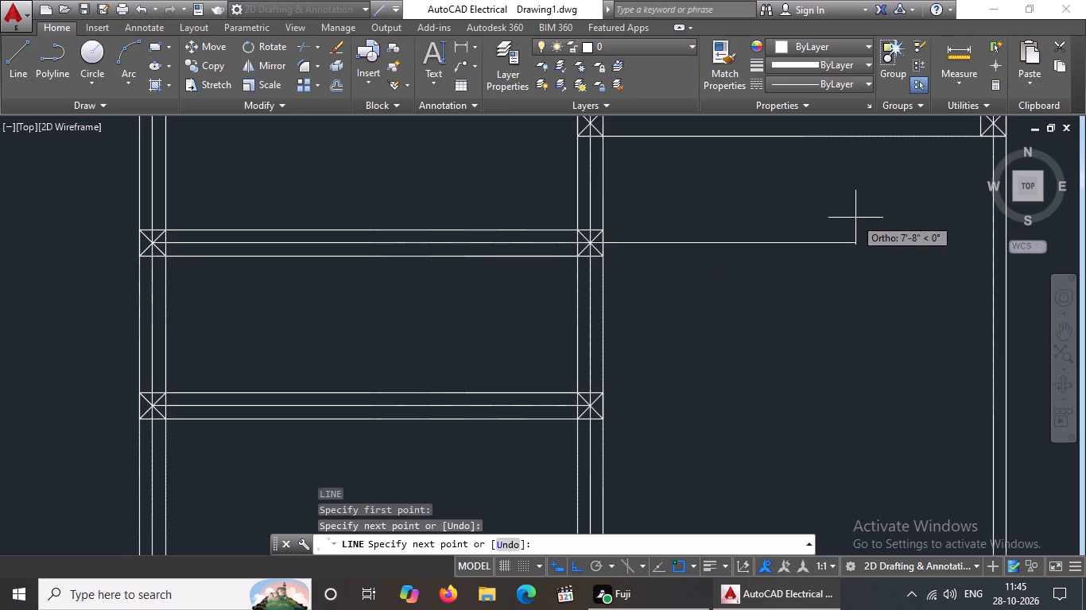
{"action": "key", "text": "Return"}
Draw a centre line along the hall-parking cross wall from the central-wall column's centre to the right outer wall column's centre.
{"action": "key", "text": "l"}
{"action": "key", "text": "Return"}
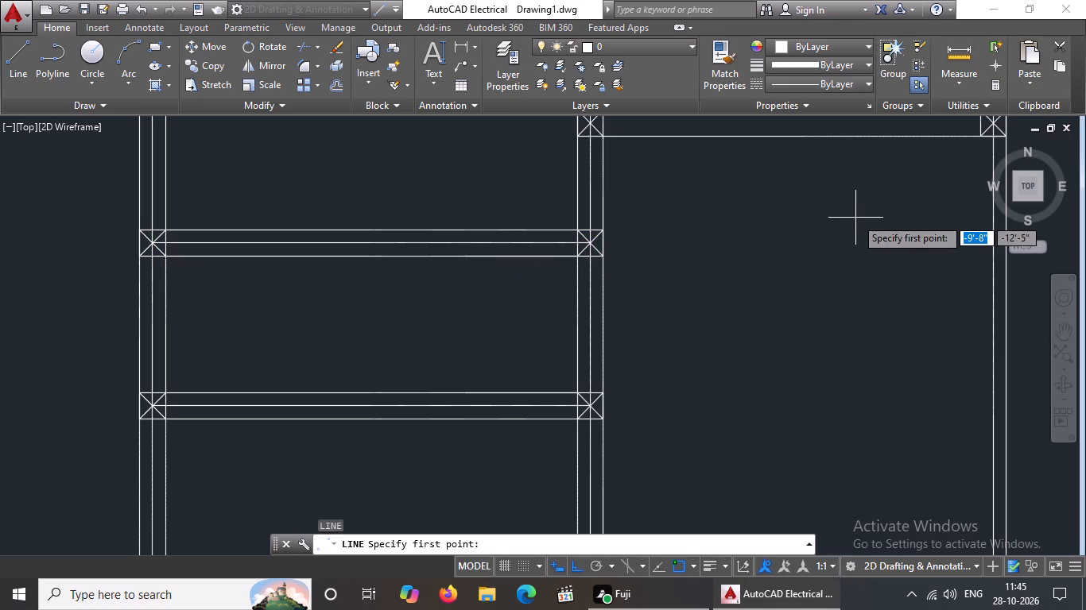
{"action": "scroll", "coordinate": [696, 237], "scroll_direction": "down", "scroll_amount": 4}
{"action": "scroll", "coordinate": [700, 193], "scroll_direction": "up", "scroll_amount": 3}
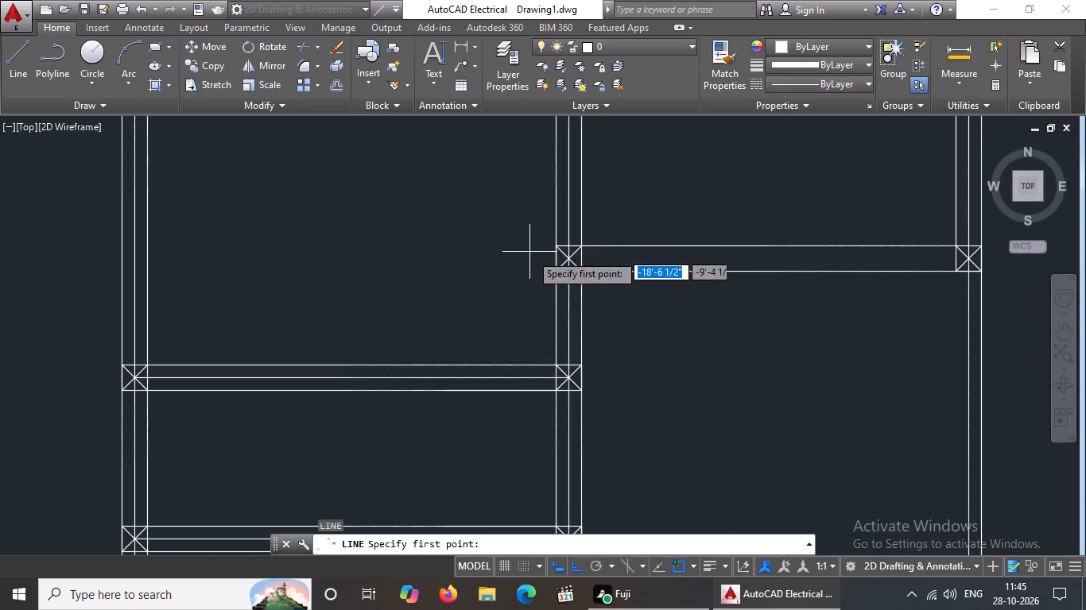
{"action": "left_click", "coordinate": [567, 261]}
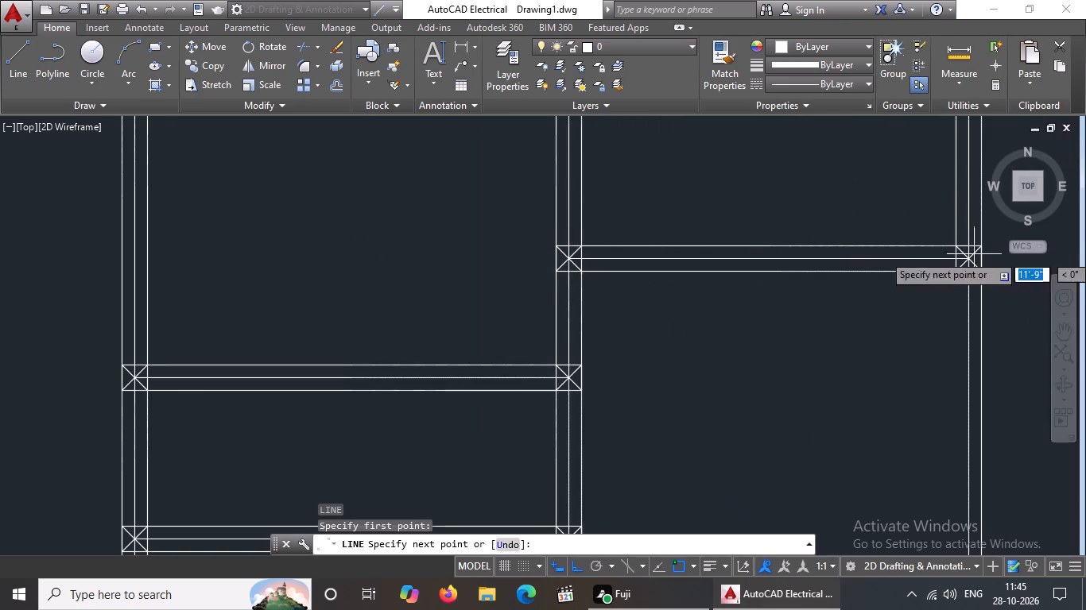
{"action": "left_click", "coordinate": [969, 259]}
{"action": "scroll", "coordinate": [946, 319], "scroll_direction": "down", "scroll_amount": 6}
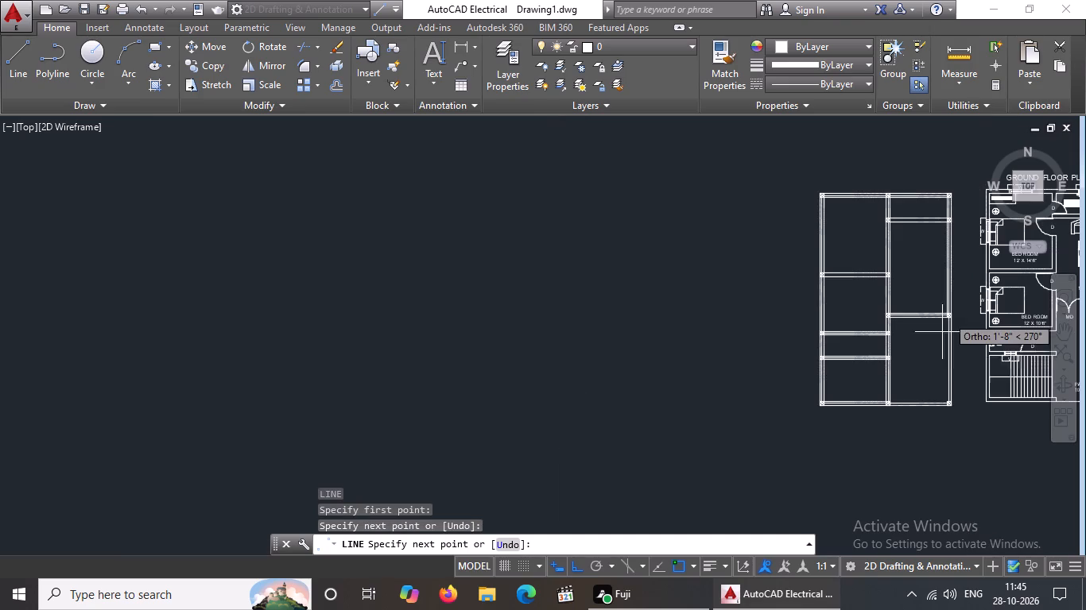
{"action": "key", "text": "Return"}
Draw a centre line along the wall between the two bedrooms, joining the left outer wall and central-wall column centres.
{"action": "key", "text": "l"}
{"action": "key", "text": "Return"}
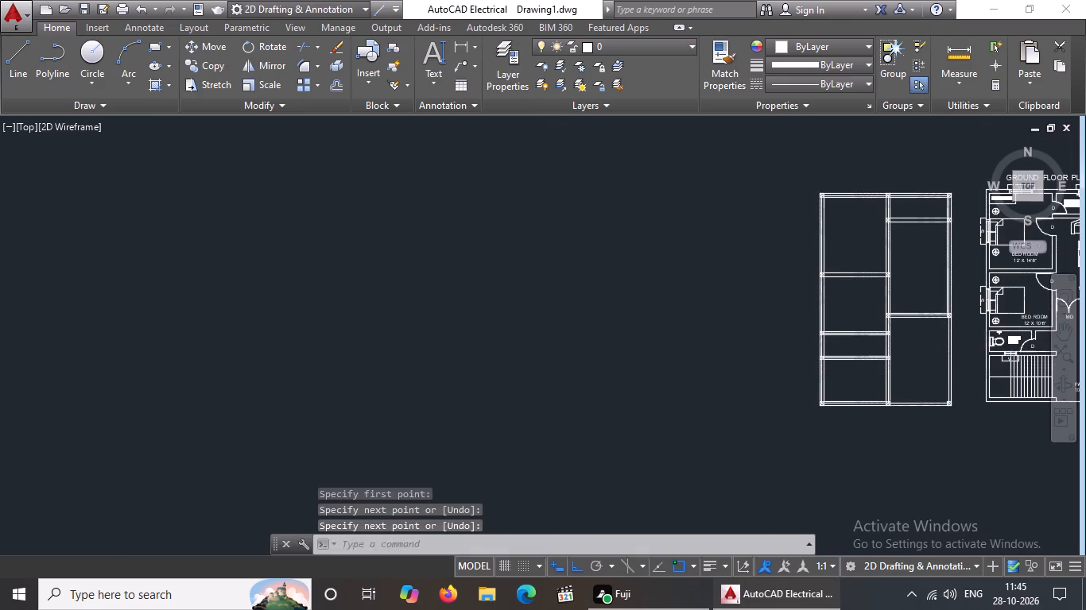
{"action": "scroll", "coordinate": [992, 268], "scroll_direction": "up", "scroll_amount": 3}
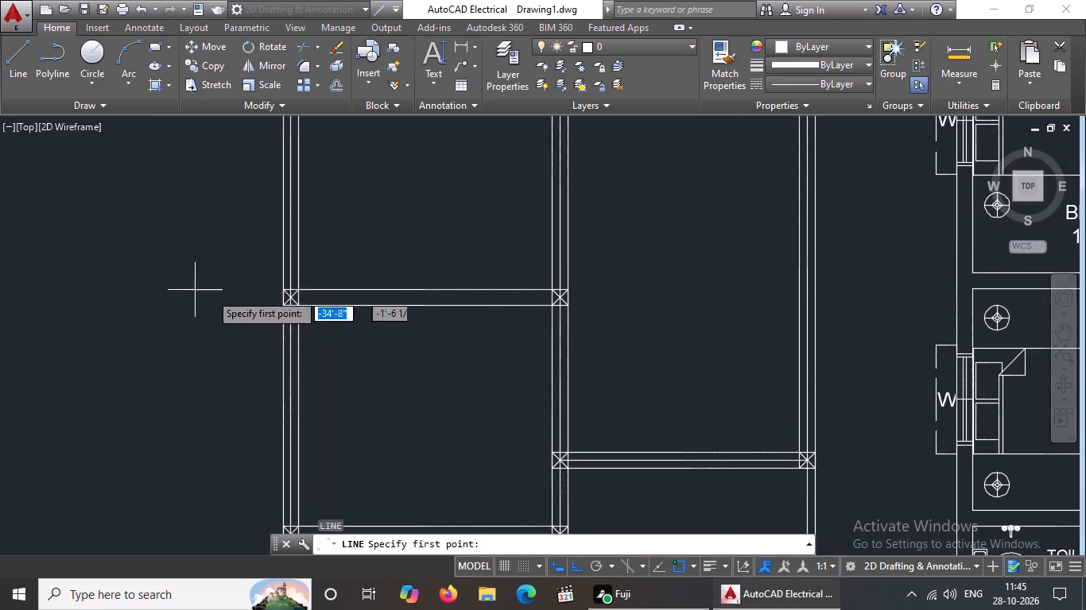
{"action": "scroll", "coordinate": [290, 295], "scroll_direction": "up", "scroll_amount": 2}
{"action": "left_click_drag", "start_coordinate": [287, 303], "coordinate": [294, 301]}
{"action": "scroll", "coordinate": [524, 302], "scroll_direction": "down", "scroll_amount": 2}
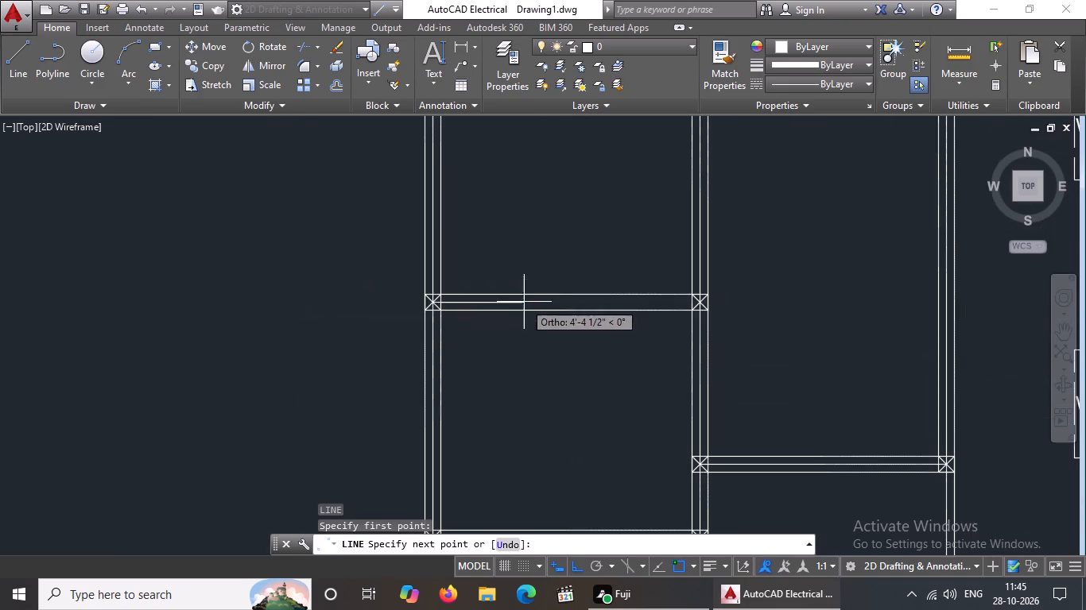
{"action": "scroll", "coordinate": [712, 307], "scroll_direction": "up", "scroll_amount": 3}
{"action": "left_click", "coordinate": [658, 289]}
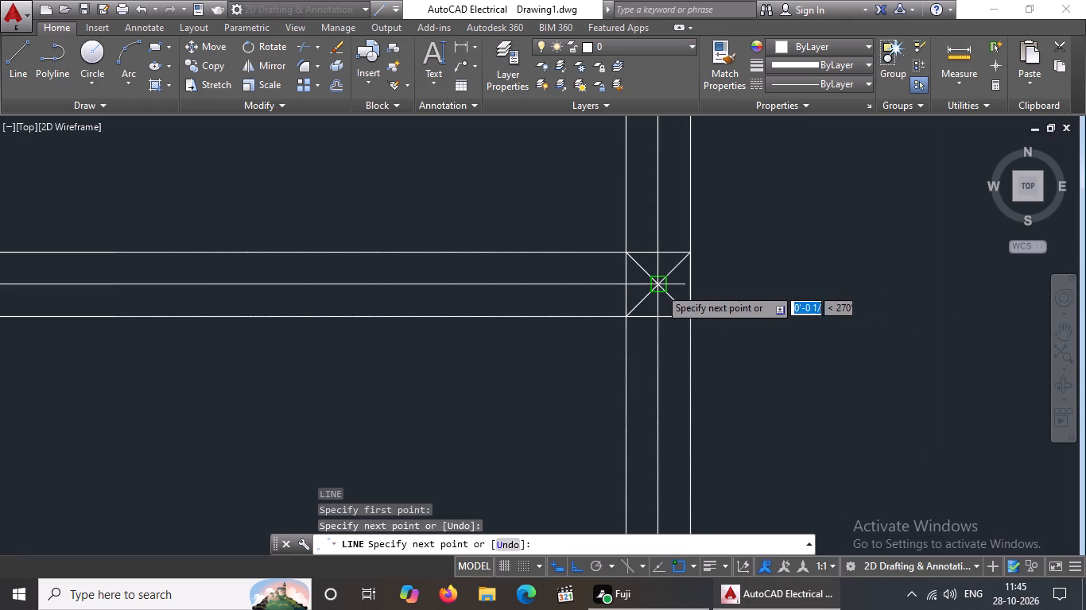
{"action": "key", "text": "Return"}
Draw a centre line along the wash-area cross wall from the central-wall column's centre to the right outer wall column's centre.
{"action": "key", "text": "l"}
{"action": "key", "text": "Return"}
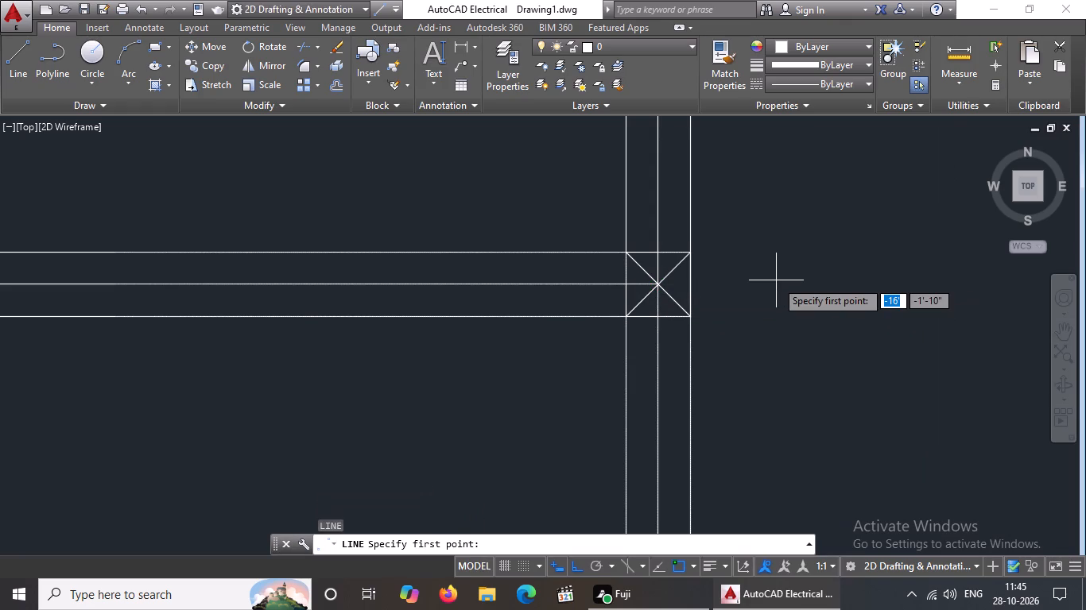
{"action": "scroll", "coordinate": [771, 301], "scroll_direction": "down", "scroll_amount": 4}
{"action": "scroll", "coordinate": [875, 153], "scroll_direction": "up", "scroll_amount": 2}
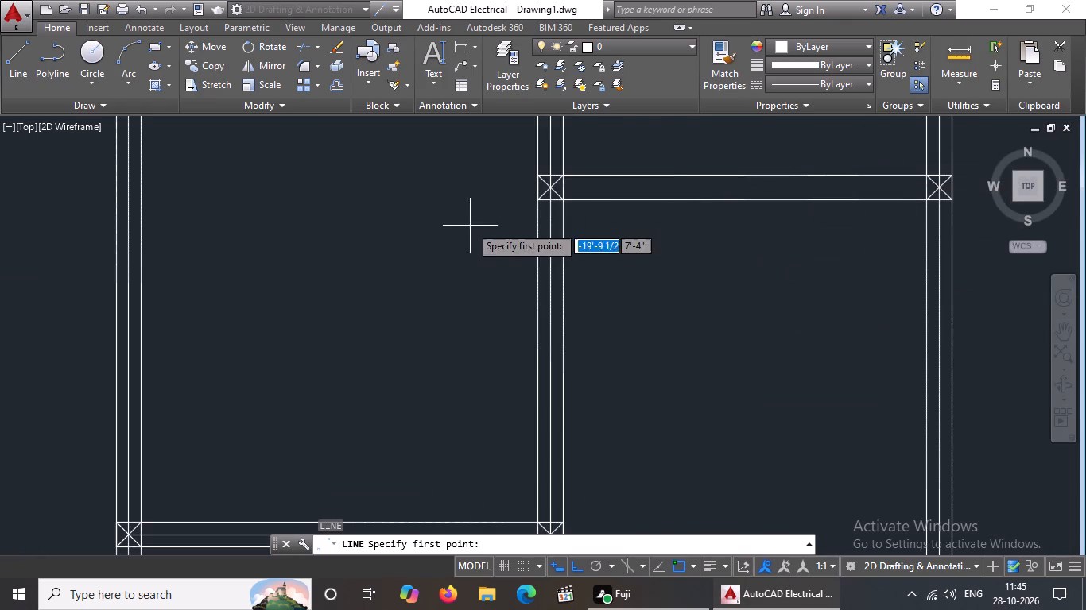
{"action": "scroll", "coordinate": [526, 190], "scroll_direction": "up", "scroll_amount": 2}
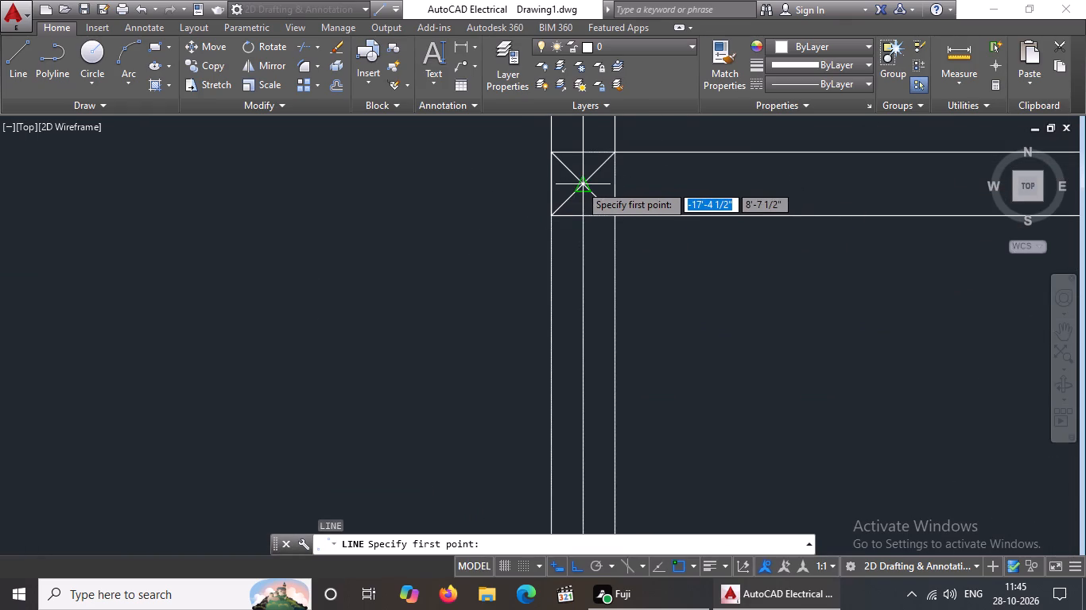
{"action": "left_click", "coordinate": [579, 183]}
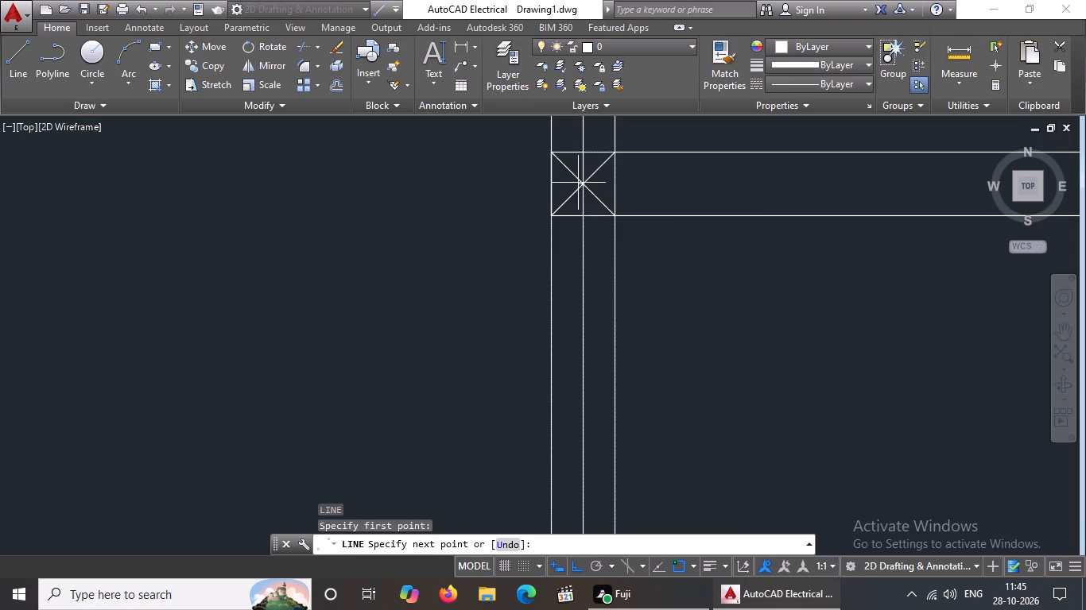
{"action": "scroll", "coordinate": [578, 184], "scroll_direction": "down", "scroll_amount": 3}
{"action": "scroll", "coordinate": [886, 187], "scroll_direction": "up", "scroll_amount": 3}
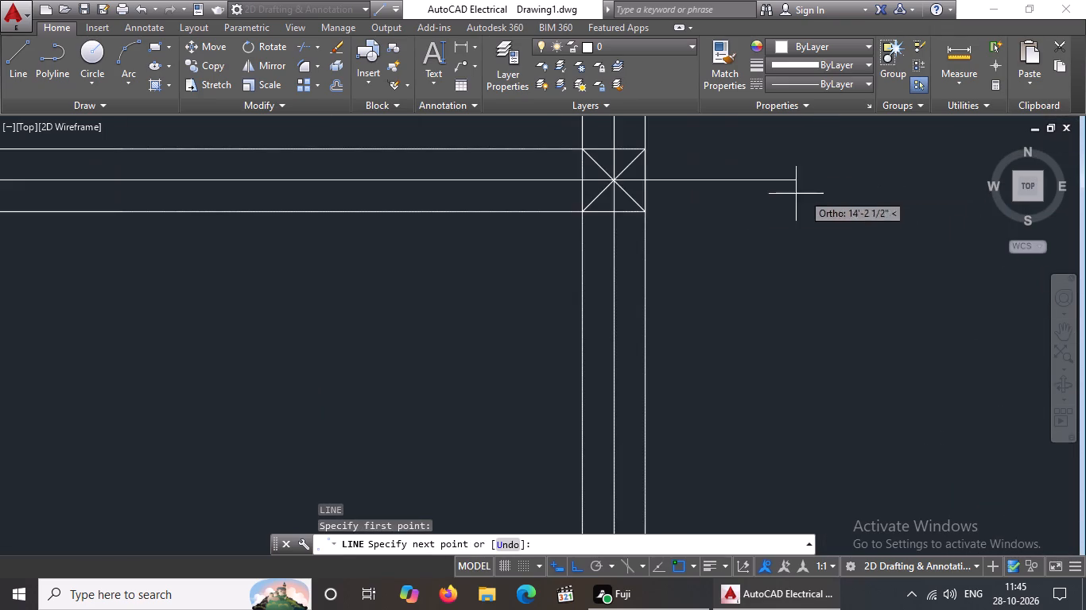
{"action": "left_click", "coordinate": [620, 183]}
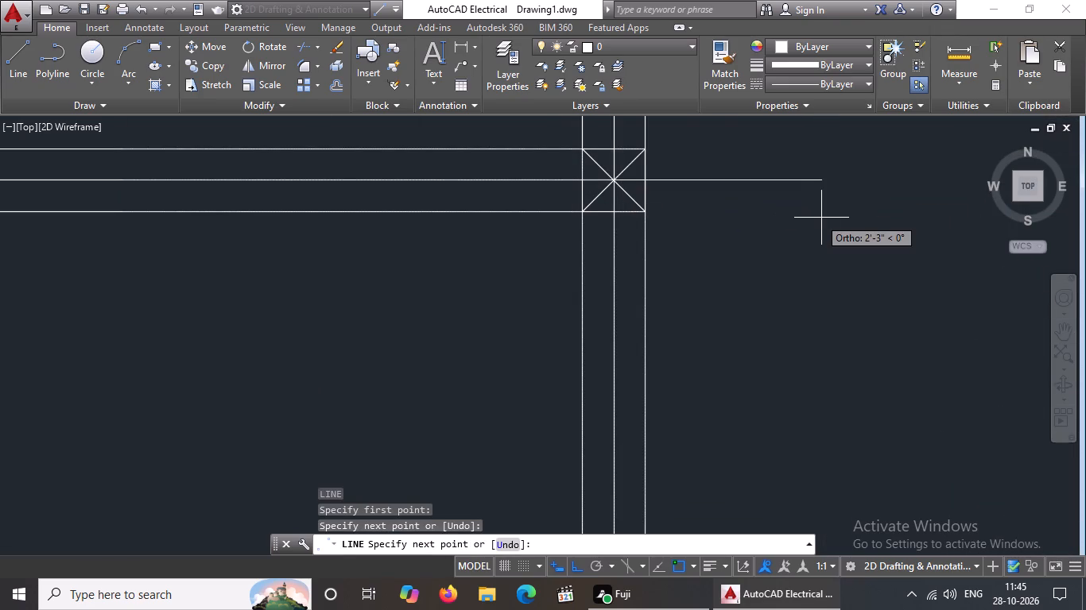
{"action": "key", "text": "Return"}
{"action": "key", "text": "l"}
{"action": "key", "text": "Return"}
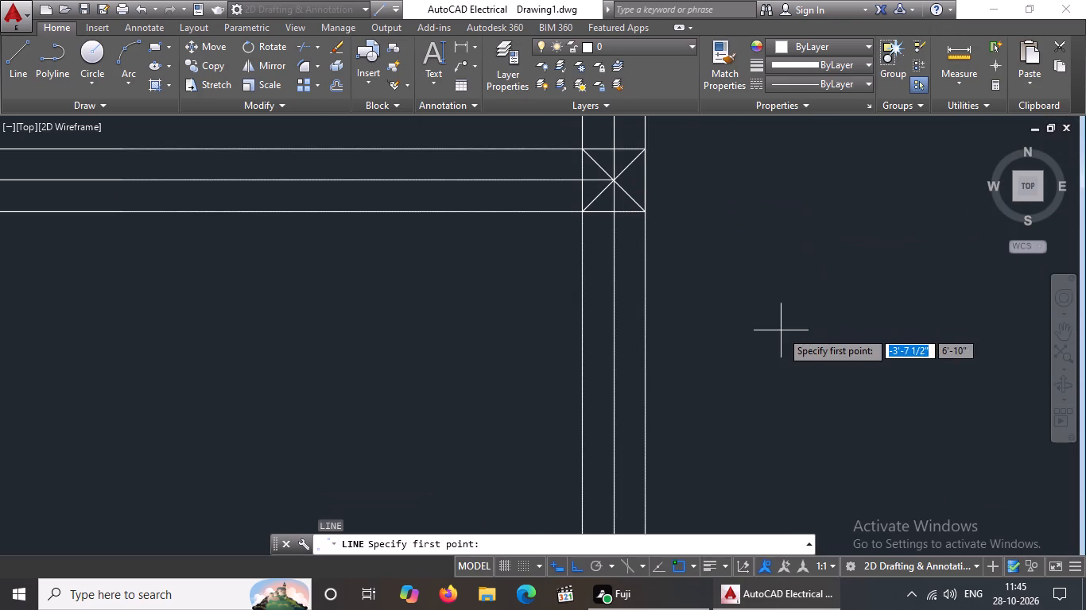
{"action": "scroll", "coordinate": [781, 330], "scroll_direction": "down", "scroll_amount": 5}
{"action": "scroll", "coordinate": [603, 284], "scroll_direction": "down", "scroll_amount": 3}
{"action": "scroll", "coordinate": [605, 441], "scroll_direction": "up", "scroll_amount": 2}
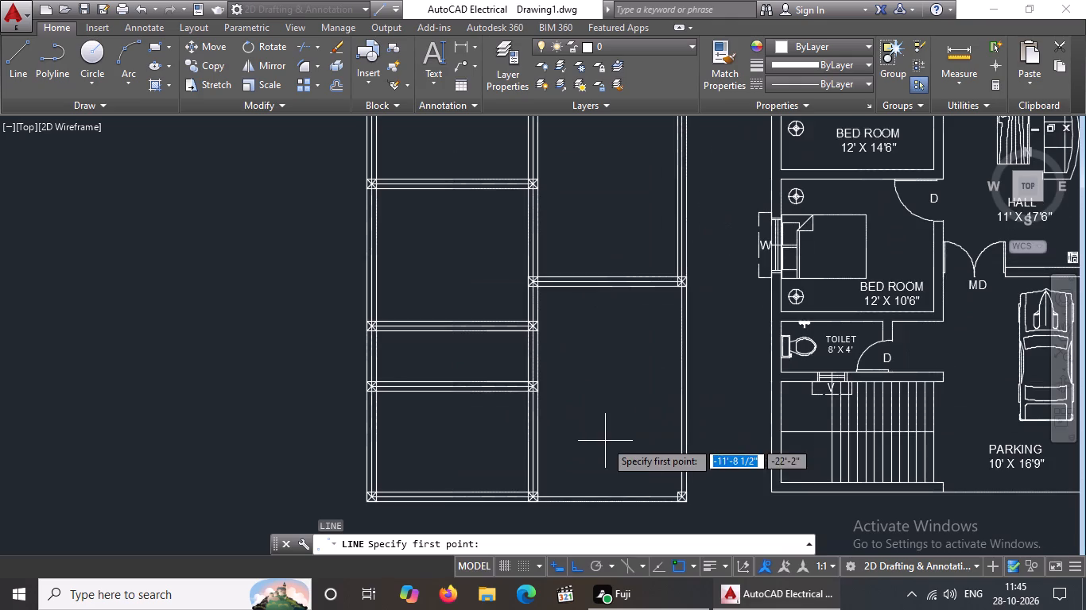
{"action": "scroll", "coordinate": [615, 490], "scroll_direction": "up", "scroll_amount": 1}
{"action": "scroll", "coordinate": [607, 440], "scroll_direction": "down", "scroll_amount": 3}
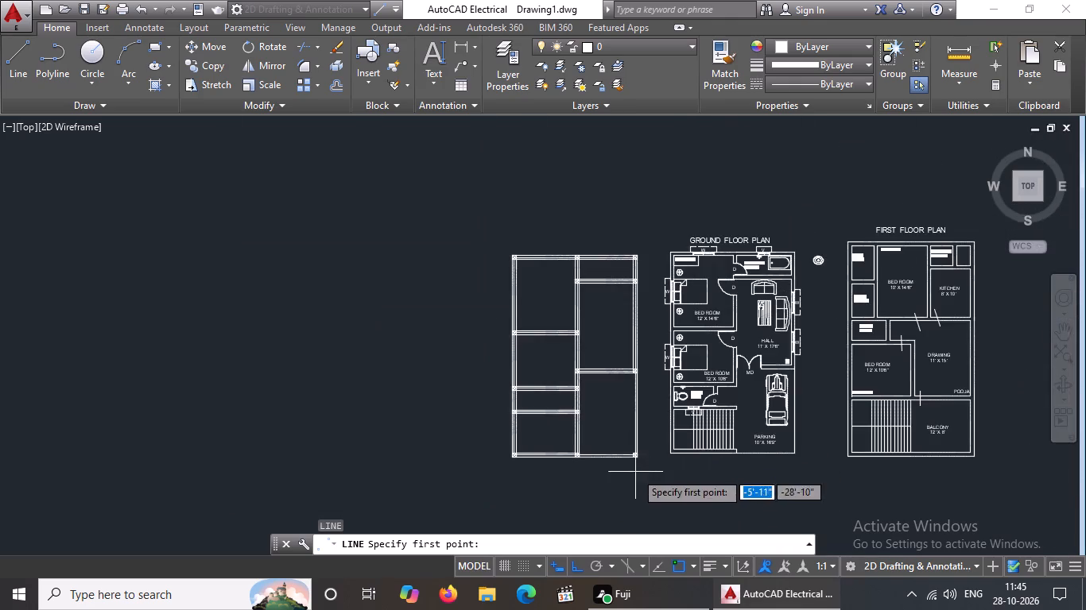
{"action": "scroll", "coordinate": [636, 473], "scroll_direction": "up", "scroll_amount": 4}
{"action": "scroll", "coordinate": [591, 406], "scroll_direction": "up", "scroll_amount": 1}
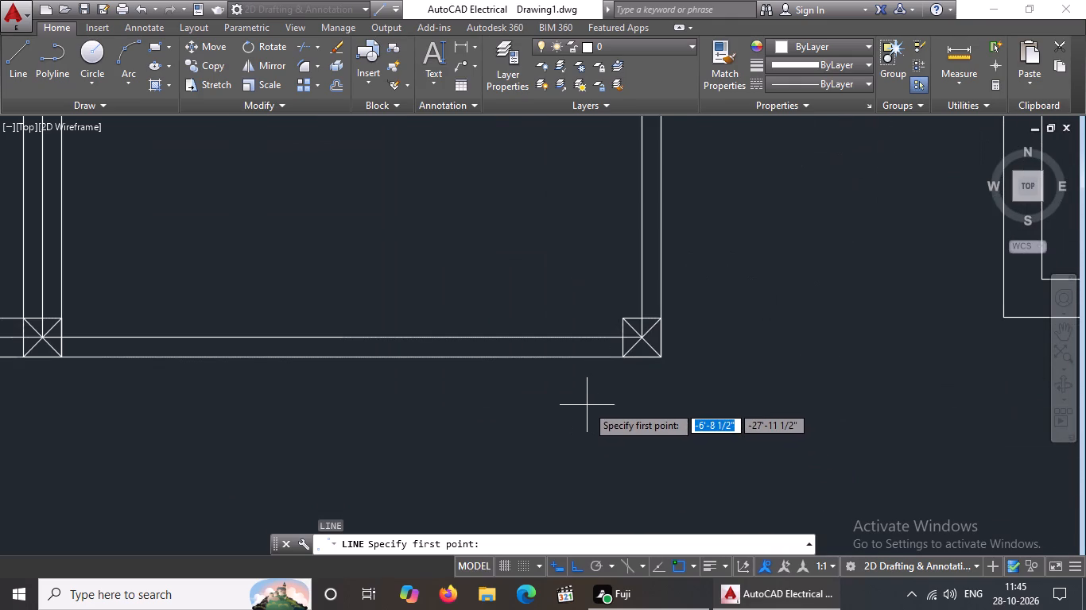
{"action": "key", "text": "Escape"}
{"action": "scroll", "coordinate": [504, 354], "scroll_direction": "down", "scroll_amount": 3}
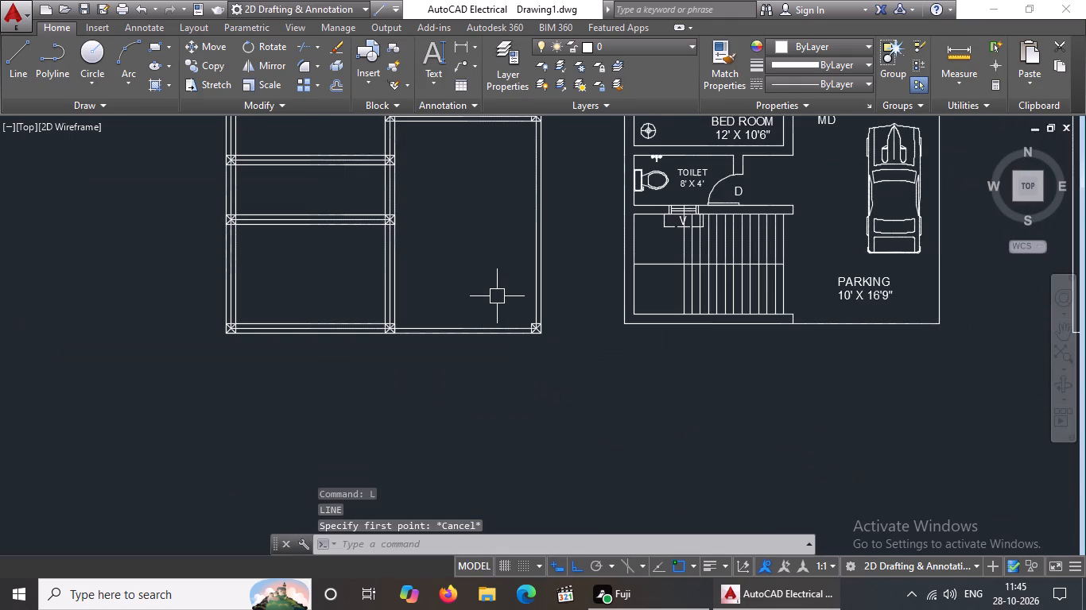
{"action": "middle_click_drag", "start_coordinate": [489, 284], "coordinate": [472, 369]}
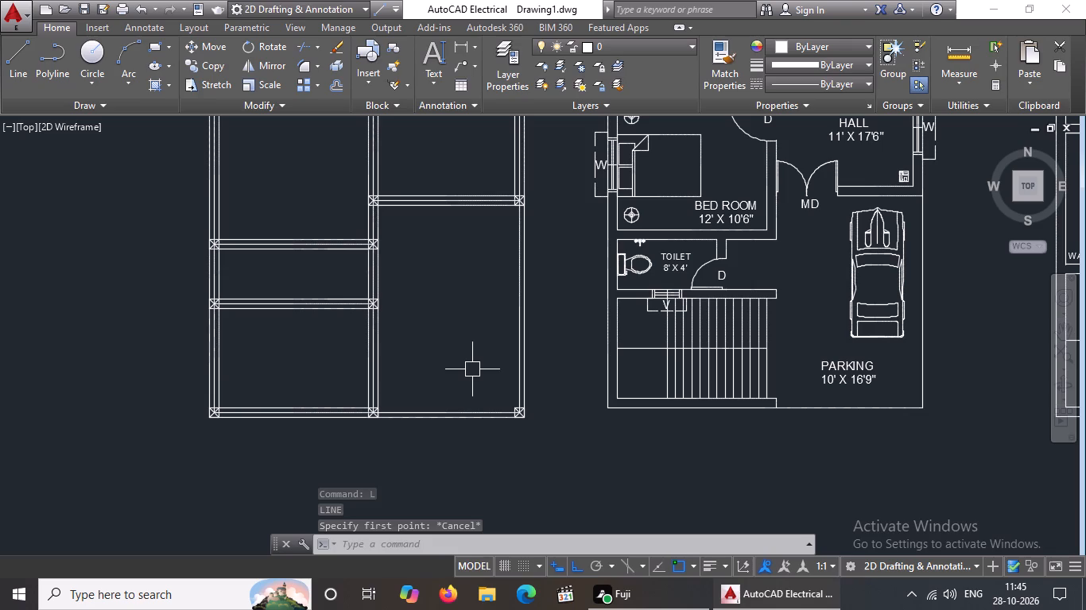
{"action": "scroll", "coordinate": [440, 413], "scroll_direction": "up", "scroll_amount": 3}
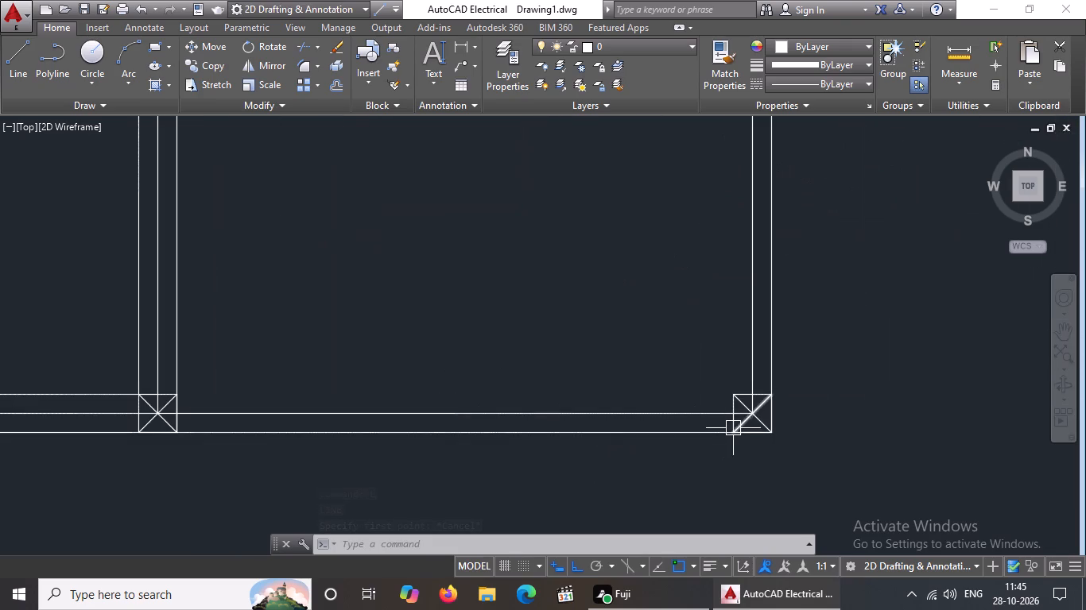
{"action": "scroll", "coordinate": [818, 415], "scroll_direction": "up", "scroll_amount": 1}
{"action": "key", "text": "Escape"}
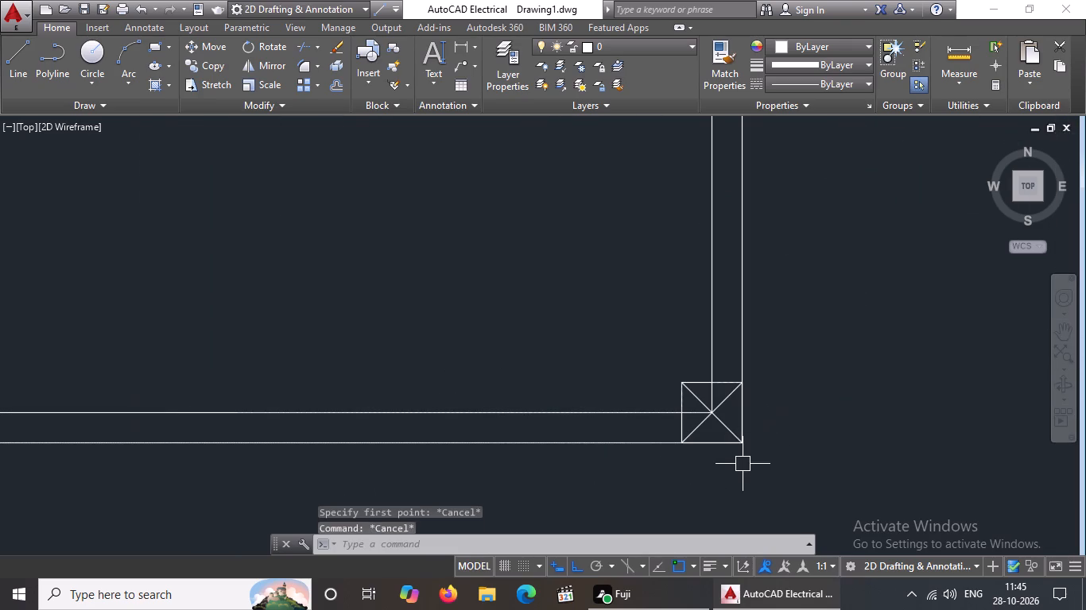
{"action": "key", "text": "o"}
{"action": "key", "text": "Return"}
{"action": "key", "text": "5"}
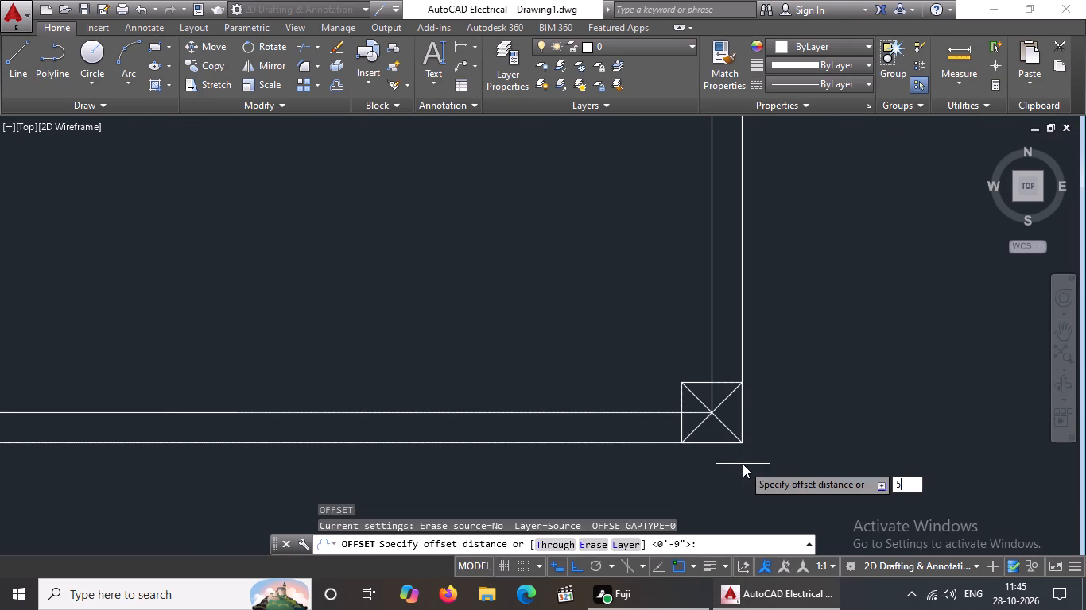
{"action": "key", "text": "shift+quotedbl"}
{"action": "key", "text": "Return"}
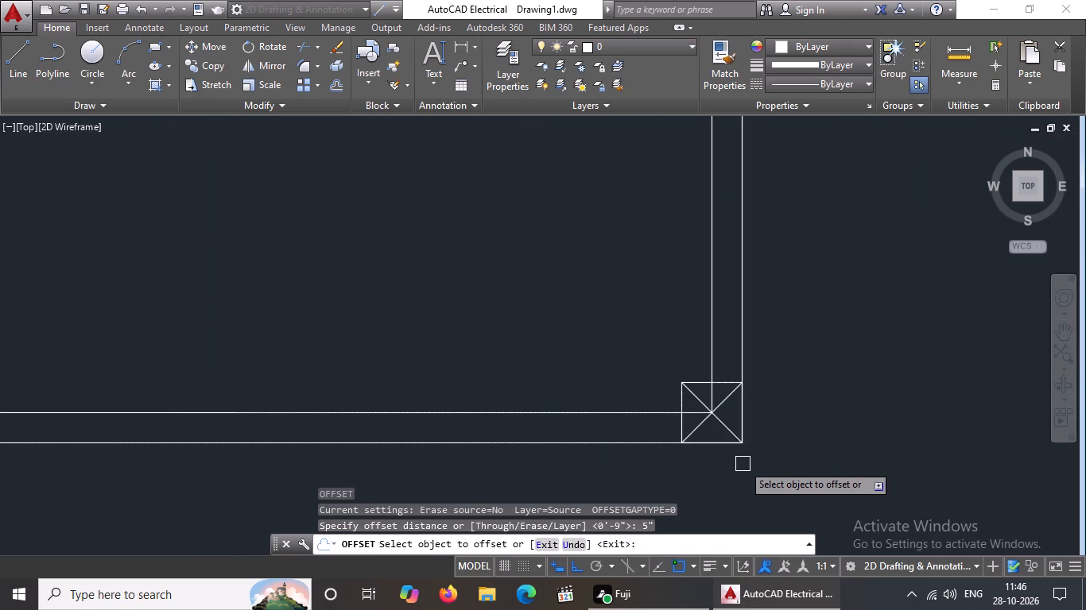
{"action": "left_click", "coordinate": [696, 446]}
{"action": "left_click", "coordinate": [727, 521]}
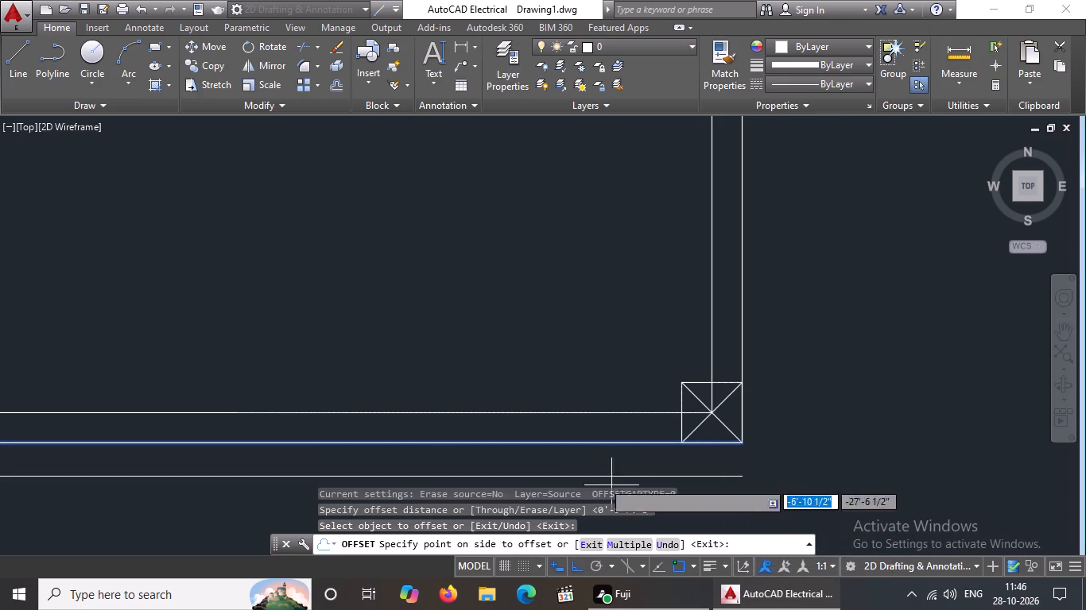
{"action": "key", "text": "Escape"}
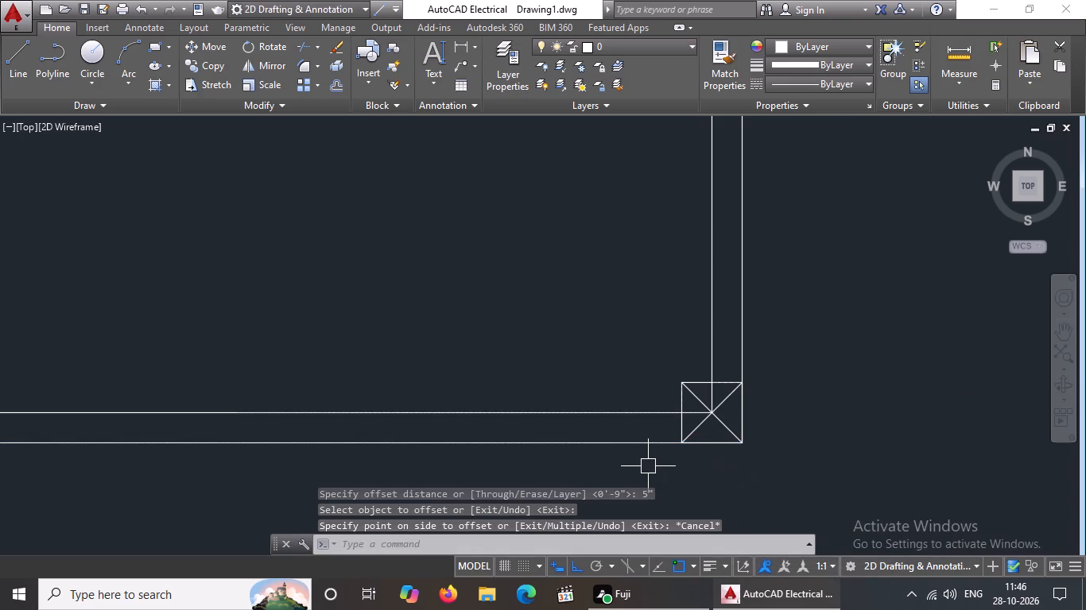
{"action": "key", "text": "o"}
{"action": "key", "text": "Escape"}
Offset the right and top sides of the lower-right corner column outward at 5" spacing, two successive lines per side.
{"action": "key", "text": "o"}
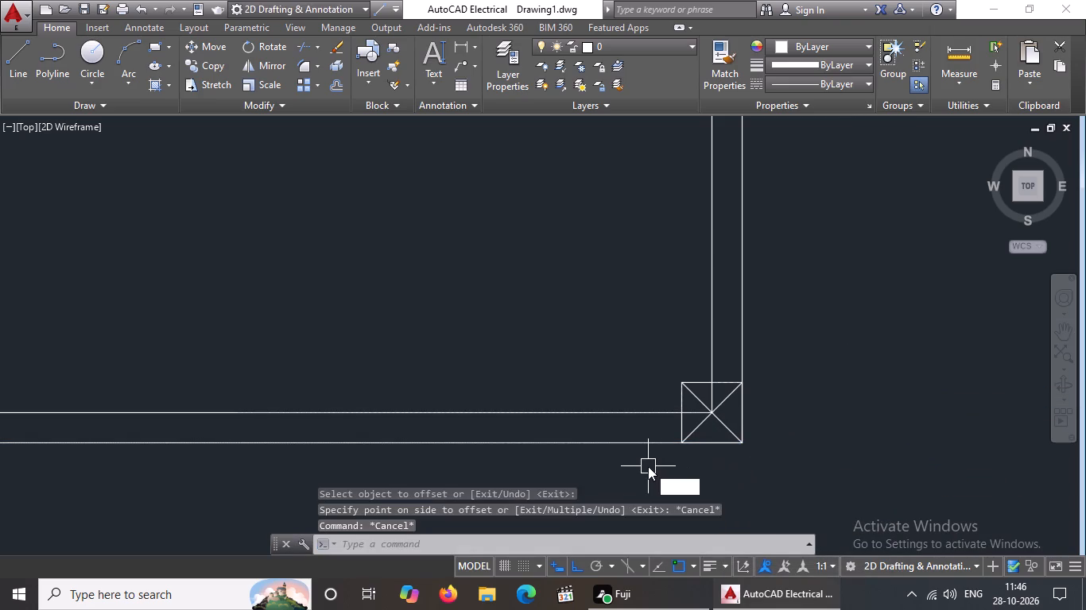
{"action": "key", "text": "Return"}
{"action": "key", "text": "5"}
{"action": "key", "text": "shift+quotedbl"}
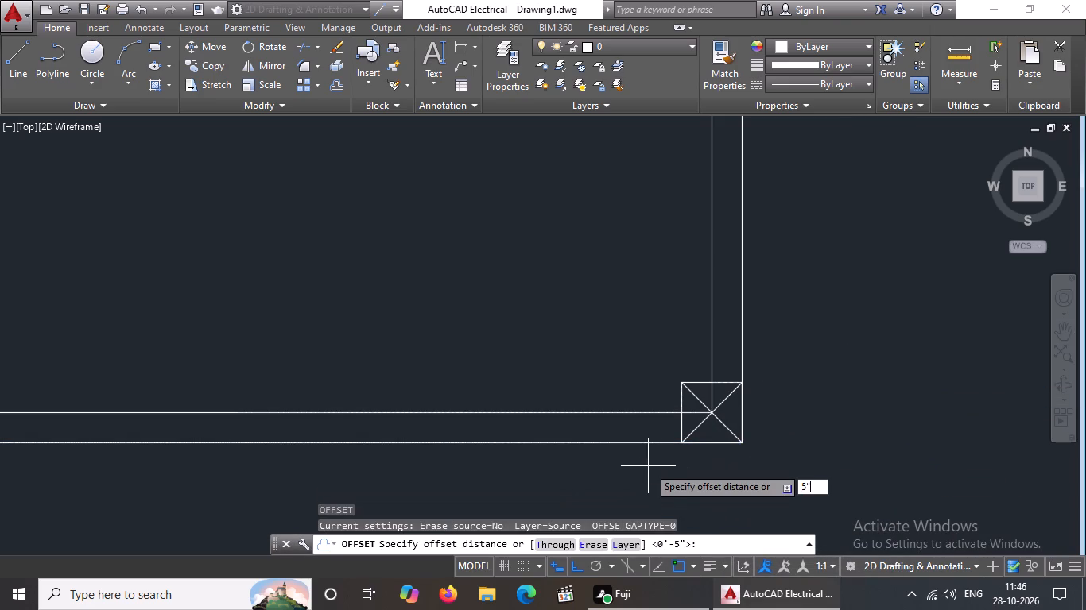
{"action": "key", "text": "Return"}
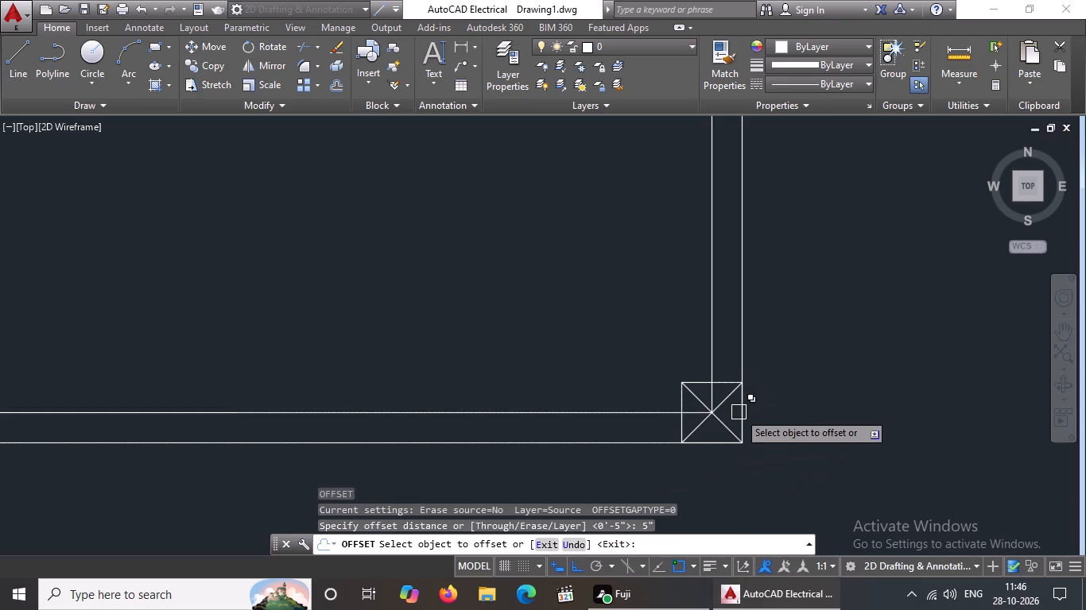
{"action": "left_click_drag", "start_coordinate": [739, 412], "coordinate": [765, 402]}
{"action": "left_click", "coordinate": [813, 393]}
{"action": "left_click_drag", "start_coordinate": [772, 415], "coordinate": [824, 405]}
{"action": "left_click", "coordinate": [895, 400]}
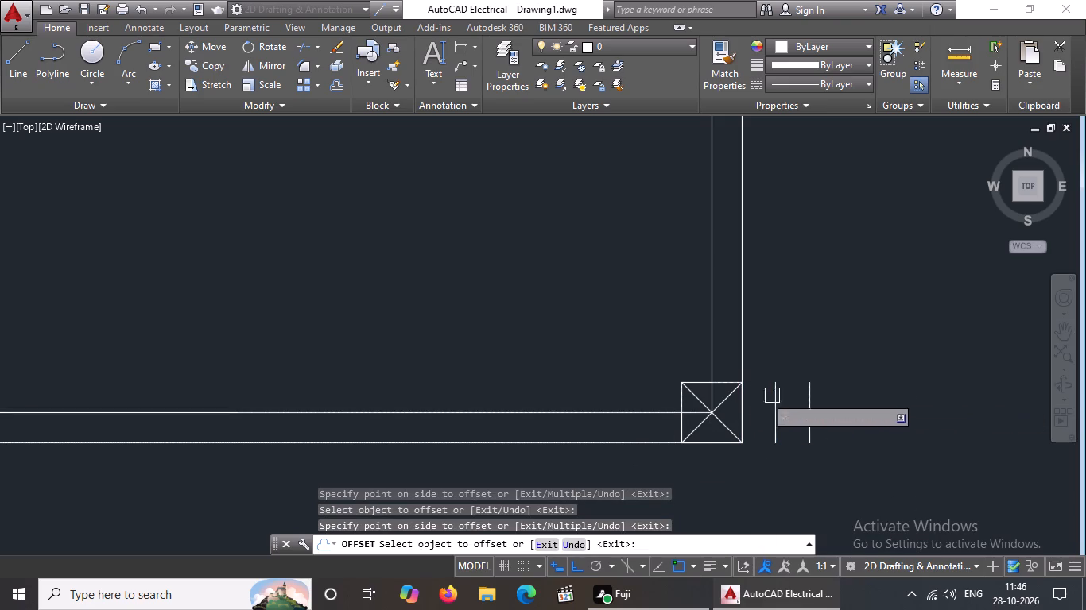
{"action": "left_click_drag", "start_coordinate": [692, 377], "coordinate": [692, 360]}
{"action": "left_click", "coordinate": [691, 347]}
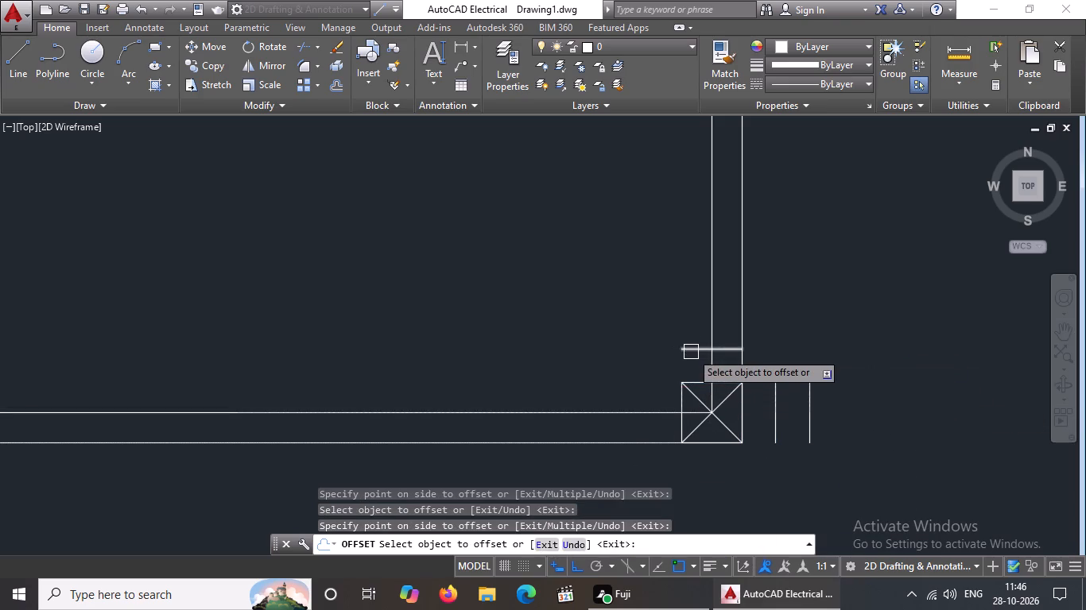
{"action": "left_click_drag", "start_coordinate": [691, 352], "coordinate": [691, 325]}
{"action": "left_click_drag", "start_coordinate": [691, 313], "coordinate": [691, 322]}
Offset the left and bottom sides of the lower-right corner column outward at 5" spacing, two successive lines per side.
{"action": "scroll", "coordinate": [679, 423], "scroll_direction": "up", "scroll_amount": 2}
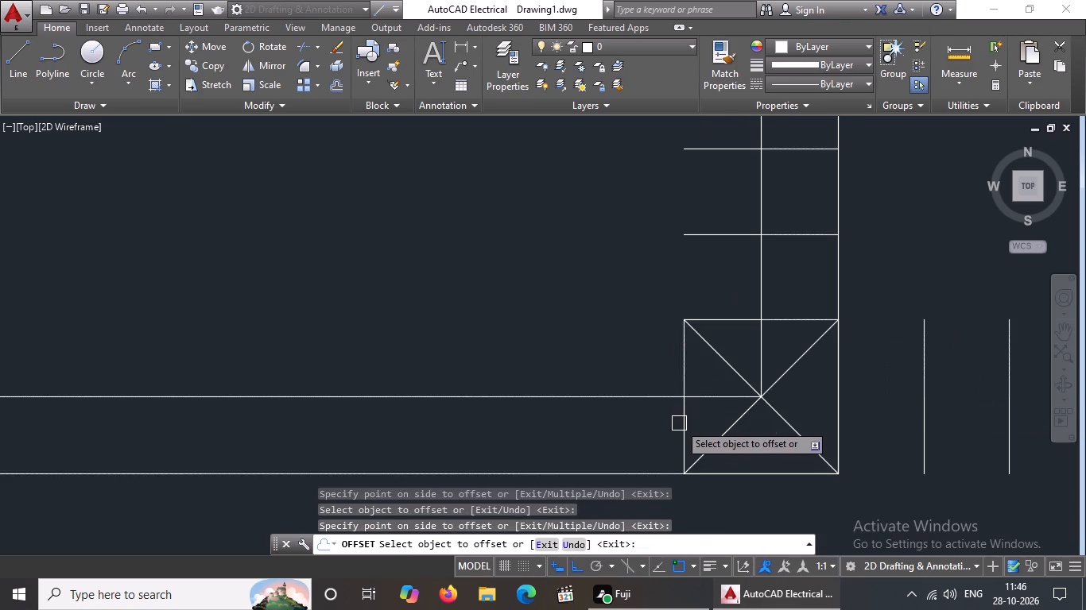
{"action": "left_click", "coordinate": [681, 423]}
{"action": "left_click", "coordinate": [602, 433]}
{"action": "left_click", "coordinate": [595, 430]}
{"action": "left_click", "coordinate": [404, 390]}
{"action": "scroll", "coordinate": [678, 351], "scroll_direction": "down", "scroll_amount": 1}
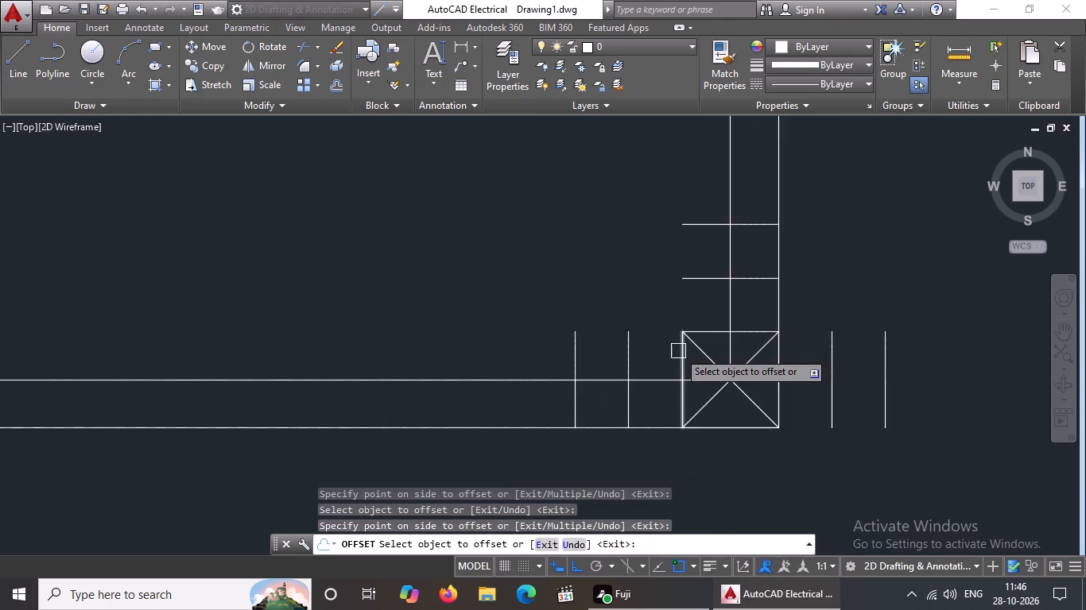
{"action": "scroll", "coordinate": [681, 343], "scroll_direction": "down", "scroll_amount": 2}
{"action": "left_click", "coordinate": [708, 380]}
{"action": "left_click", "coordinate": [688, 433]}
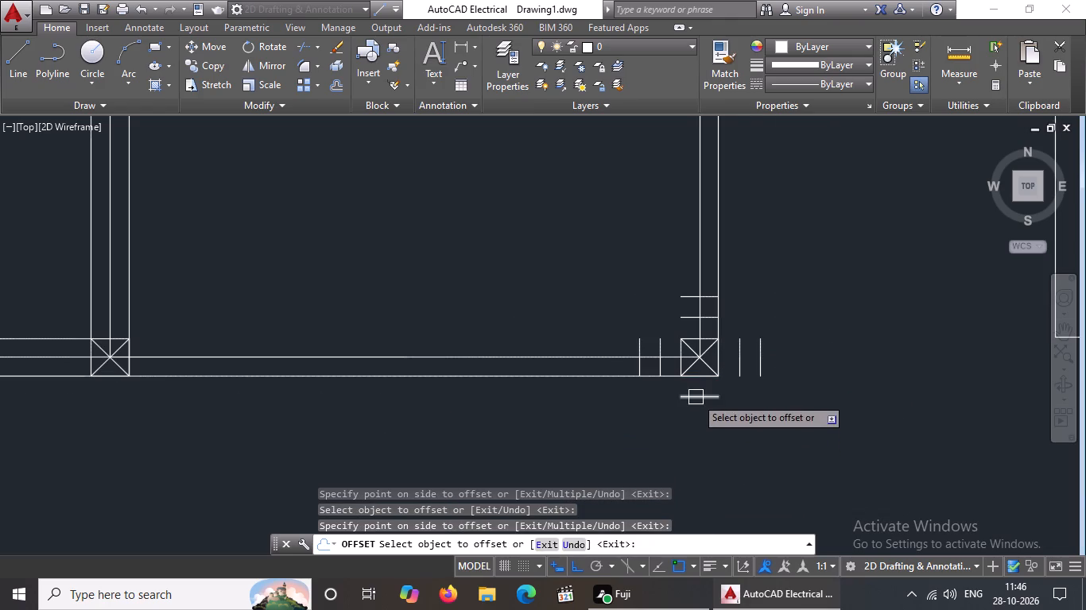
{"action": "left_click", "coordinate": [696, 397]}
{"action": "left_click", "coordinate": [694, 434]}
Offset the right and bottom sides of the central-wall column on the bottom wall outward at 5" spacing, two lines per side.
{"action": "scroll", "coordinate": [654, 403], "scroll_direction": "down", "scroll_amount": 3}
{"action": "scroll", "coordinate": [676, 398], "scroll_direction": "up", "scroll_amount": 3}
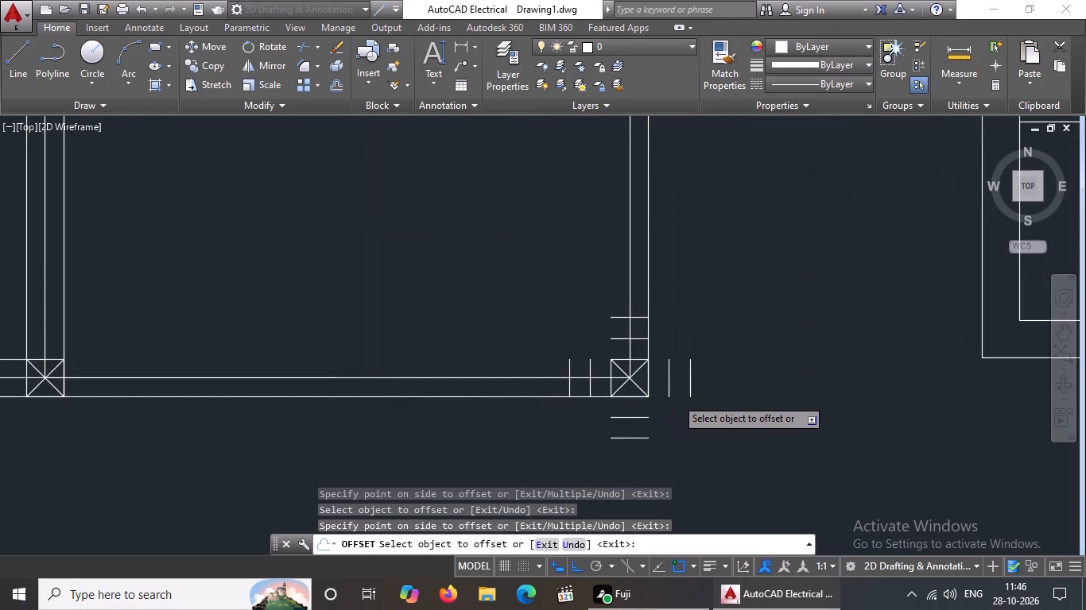
{"action": "scroll", "coordinate": [588, 383], "scroll_direction": "up", "scroll_amount": 1}
{"action": "scroll", "coordinate": [408, 367], "scroll_direction": "down", "scroll_amount": 3}
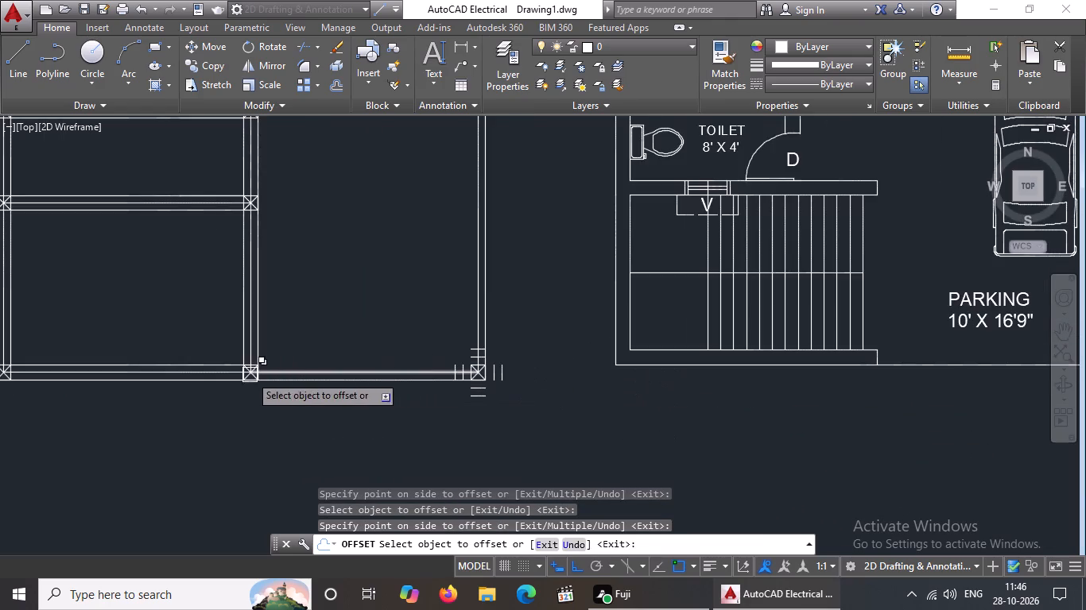
{"action": "scroll", "coordinate": [242, 375], "scroll_direction": "up", "scroll_amount": 6}
{"action": "left_click_drag", "start_coordinate": [298, 391], "coordinate": [322, 391]}
{"action": "left_click", "coordinate": [426, 398]}
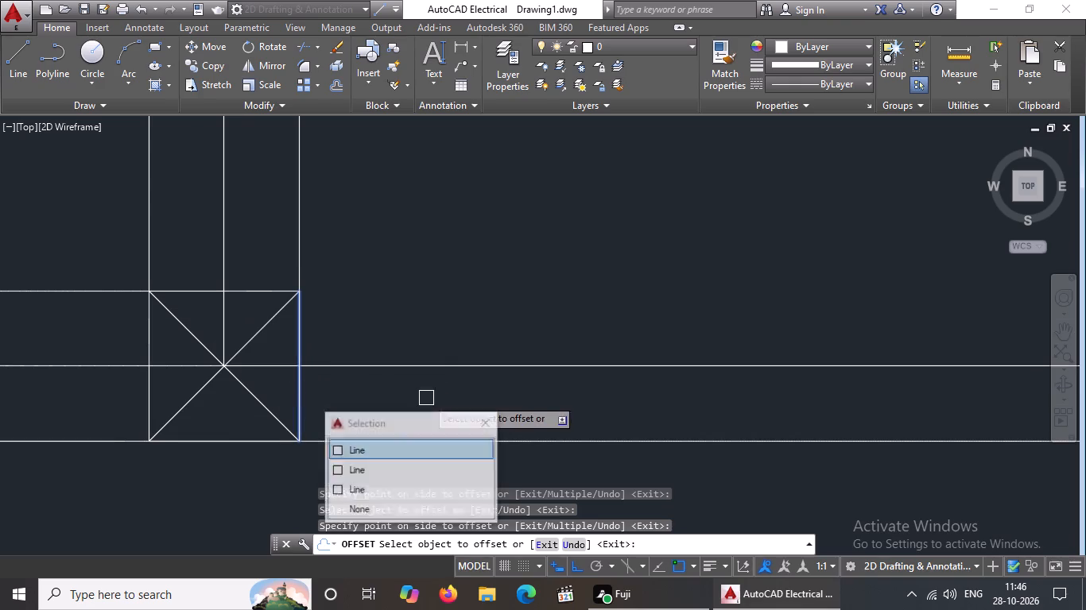
{"action": "left_click_drag", "start_coordinate": [385, 384], "coordinate": [392, 384]}
{"action": "left_click_drag", "start_coordinate": [568, 384], "coordinate": [550, 390]}
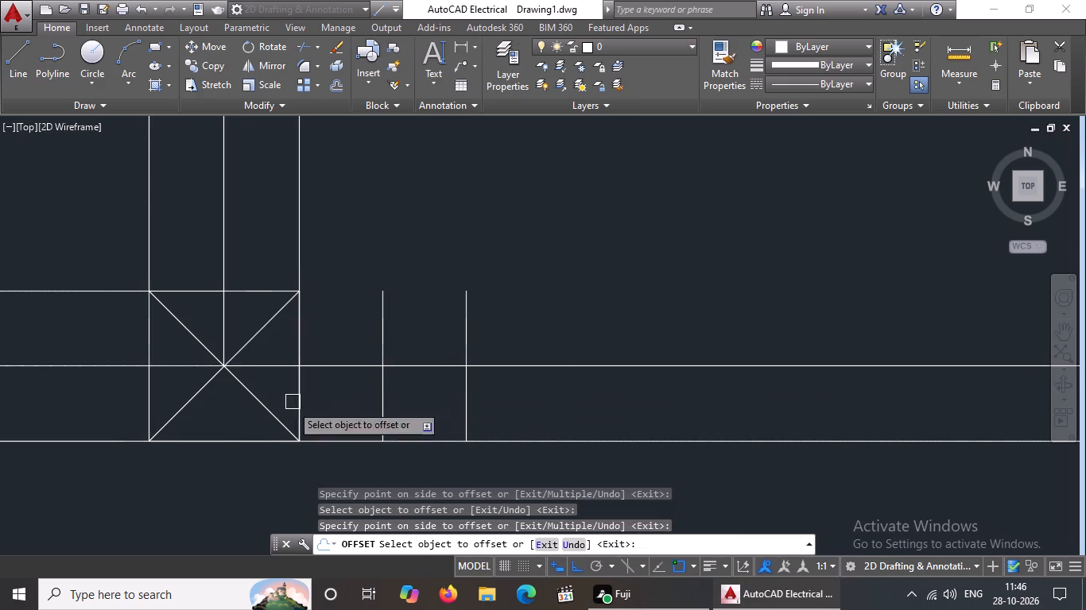
{"action": "left_click", "coordinate": [242, 446]}
{"action": "left_click", "coordinate": [224, 500]}
{"action": "scroll", "coordinate": [264, 342], "scroll_direction": "down", "scroll_amount": 4}
{"action": "left_click", "coordinate": [268, 369]}
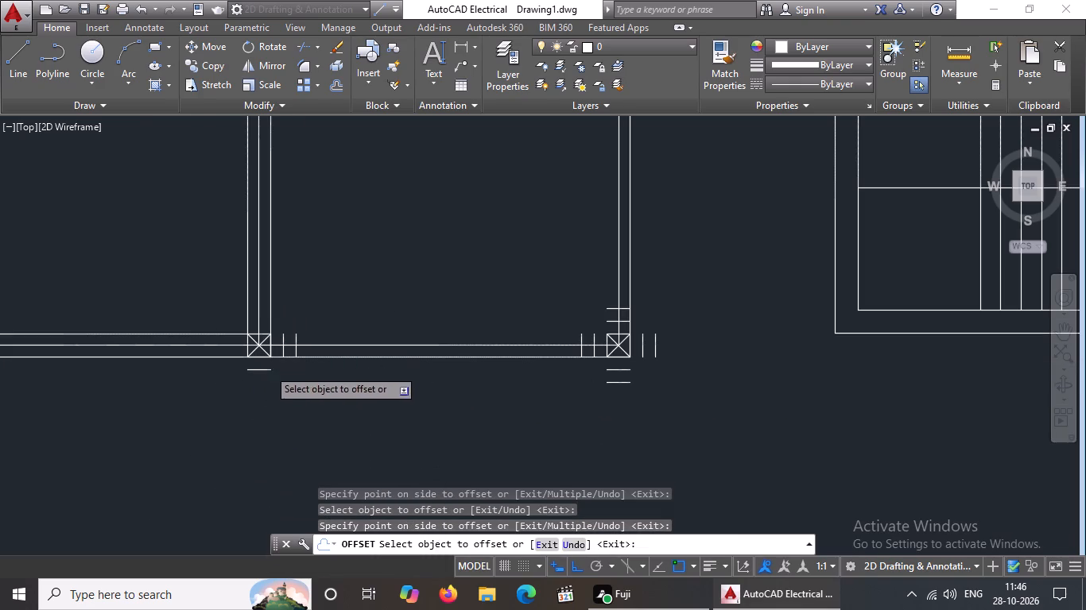
{"action": "left_click", "coordinate": [268, 423]}
Offset the left and top sides of the central-wall column on the bottom wall outward at 5" spacing, two lines per side.
{"action": "scroll", "coordinate": [240, 365], "scroll_direction": "up", "scroll_amount": 4}
{"action": "left_click", "coordinate": [269, 269]}
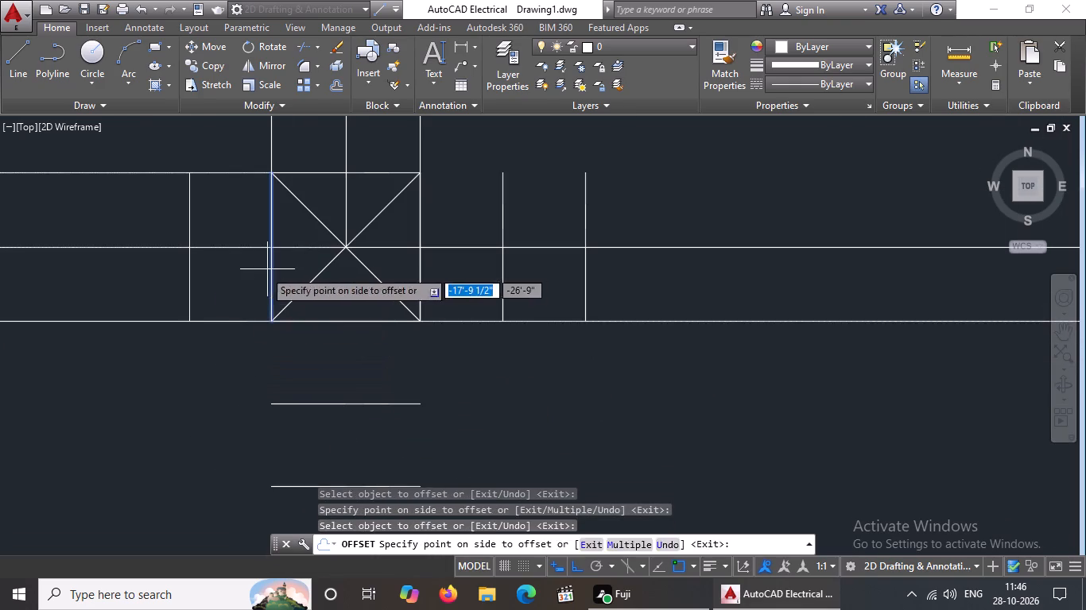
{"action": "left_click", "coordinate": [202, 288]}
{"action": "left_click", "coordinate": [179, 284]}
{"action": "left_click", "coordinate": [108, 300]}
{"action": "left_click", "coordinate": [188, 276]}
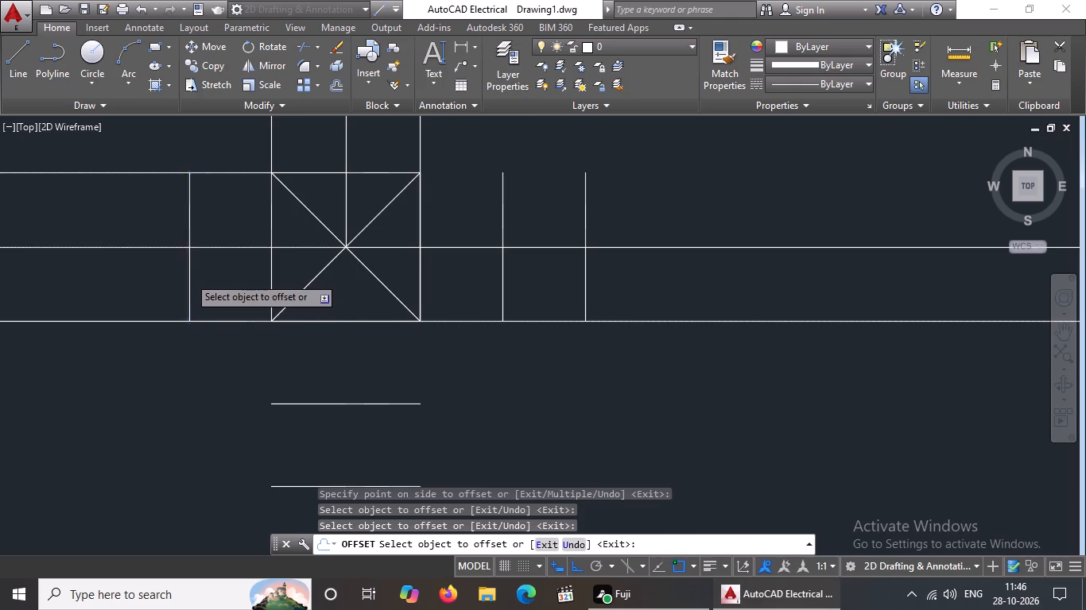
{"action": "left_click", "coordinate": [110, 311]}
{"action": "scroll", "coordinate": [224, 308], "scroll_direction": "down", "scroll_amount": 4}
{"action": "scroll", "coordinate": [232, 282], "scroll_direction": "up", "scroll_amount": 4}
{"action": "left_click_drag", "start_coordinate": [266, 324], "coordinate": [270, 297]}
{"action": "left_click", "coordinate": [274, 256]}
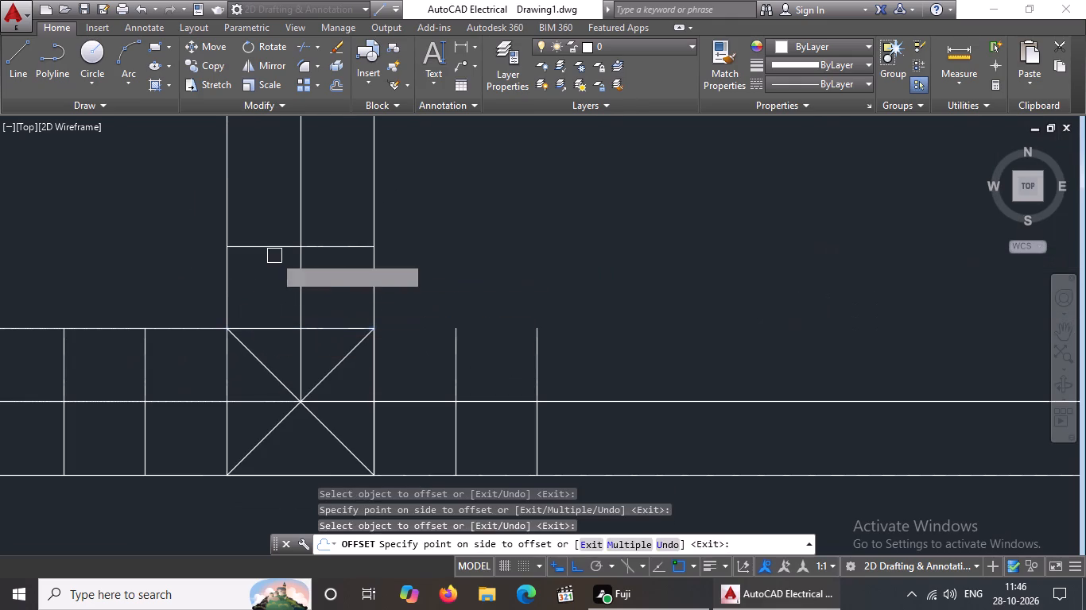
{"action": "left_click_drag", "start_coordinate": [272, 248], "coordinate": [274, 216]}
{"action": "left_click", "coordinate": [281, 185]}
Offset the bottom and left sides of the lower-left corner column outward at 5" spacing, two successive lines per side.
{"action": "scroll", "coordinate": [297, 204], "scroll_direction": "down", "scroll_amount": 9}
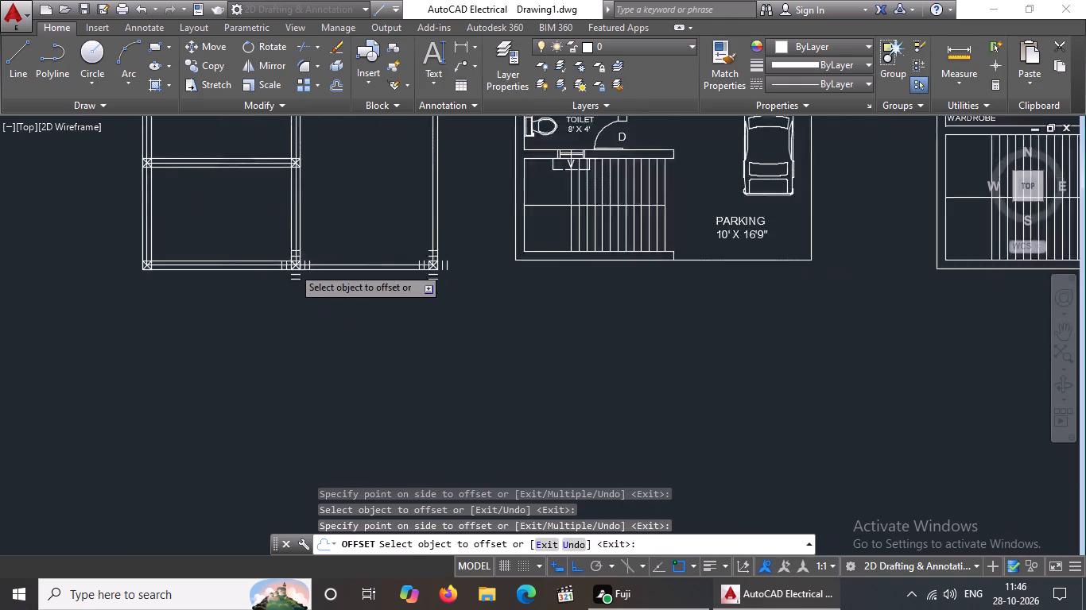
{"action": "scroll", "coordinate": [192, 263], "scroll_direction": "up", "scroll_amount": 7}
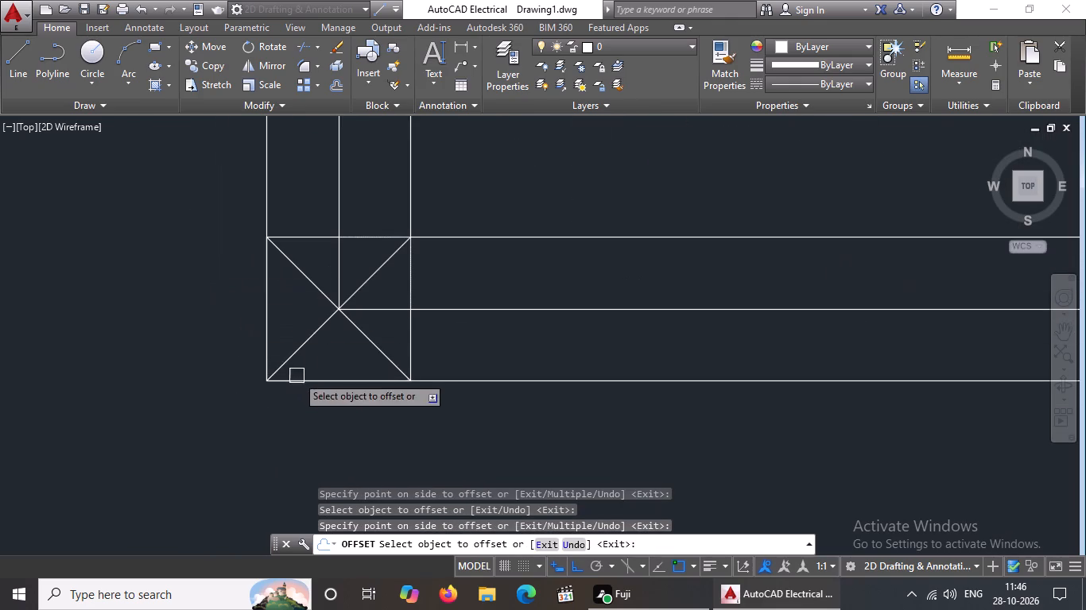
{"action": "left_click", "coordinate": [303, 384]}
{"action": "left_click", "coordinate": [284, 433]}
{"action": "scroll", "coordinate": [309, 330], "scroll_direction": "down", "scroll_amount": 4}
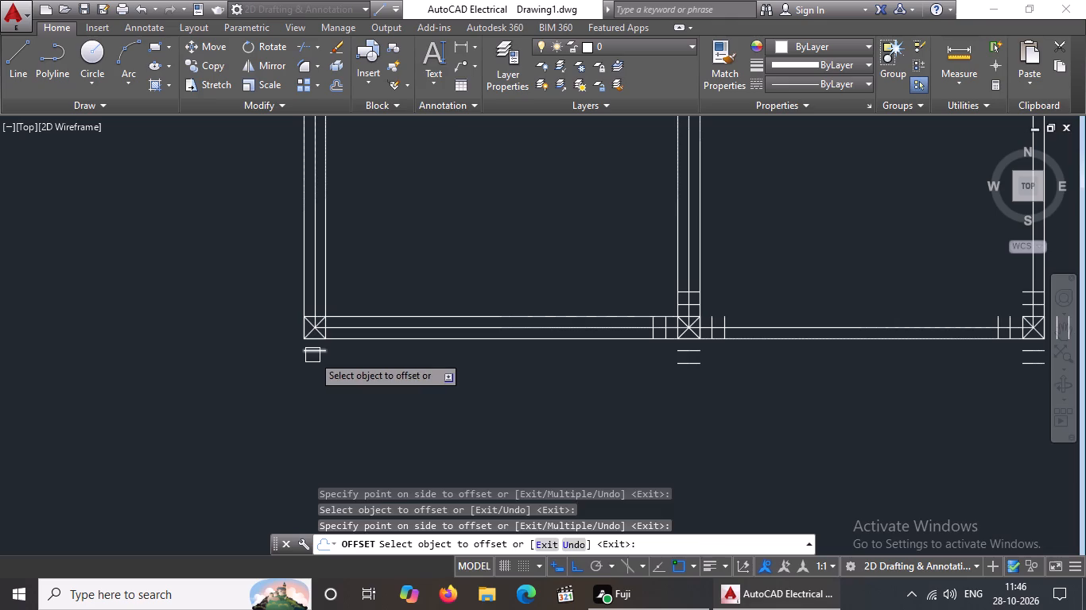
{"action": "left_click", "coordinate": [312, 355]}
{"action": "left_click", "coordinate": [302, 434]}
{"action": "scroll", "coordinate": [328, 340], "scroll_direction": "up", "scroll_amount": 3}
{"action": "left_click", "coordinate": [220, 299]}
{"action": "left_click", "coordinate": [122, 308]}
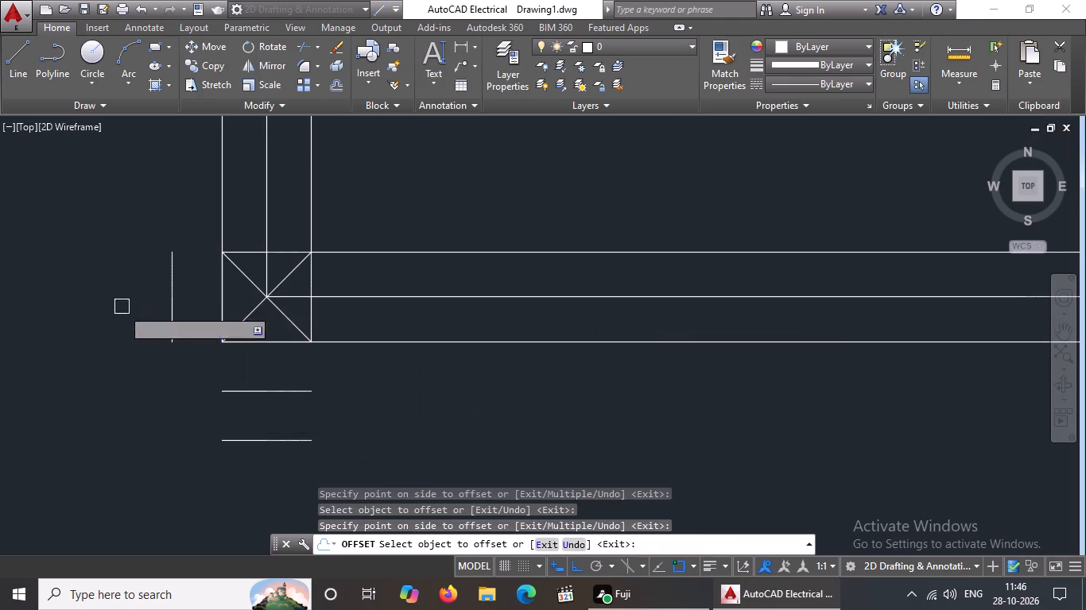
{"action": "left_click", "coordinate": [173, 276]}
{"action": "left_click_drag", "start_coordinate": [103, 311], "coordinate": [132, 309]}
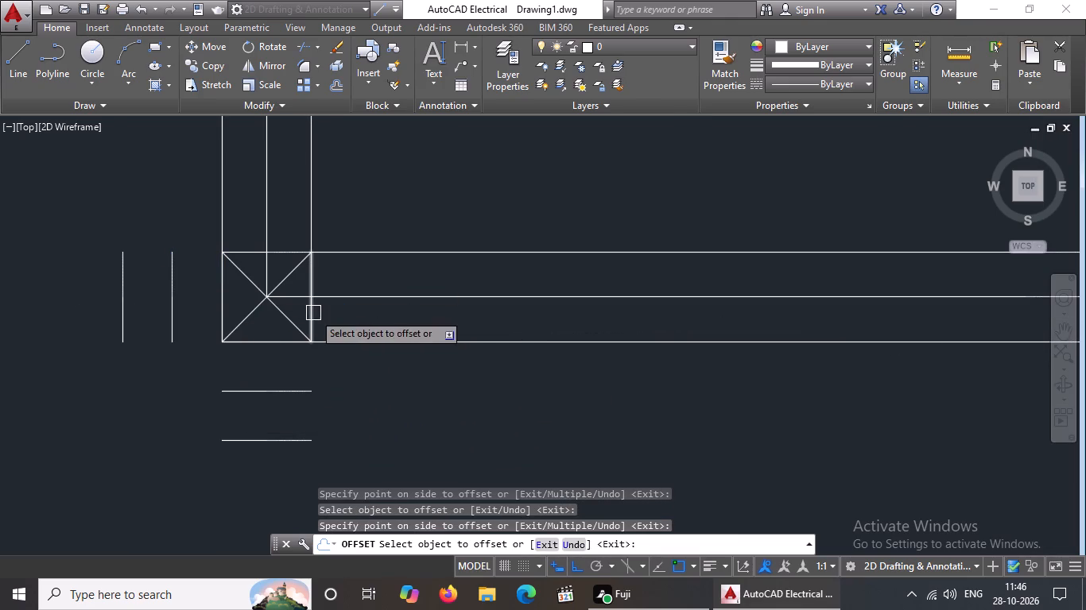
Offset the right and top sides of the lower-left corner column outward at 5" spacing, two successive lines per side.
{"action": "left_click_drag", "start_coordinate": [313, 313], "coordinate": [327, 312]}
{"action": "left_click", "coordinate": [382, 313]}
{"action": "left_click_drag", "start_coordinate": [358, 312], "coordinate": [399, 311]}
{"action": "left_click", "coordinate": [432, 318]}
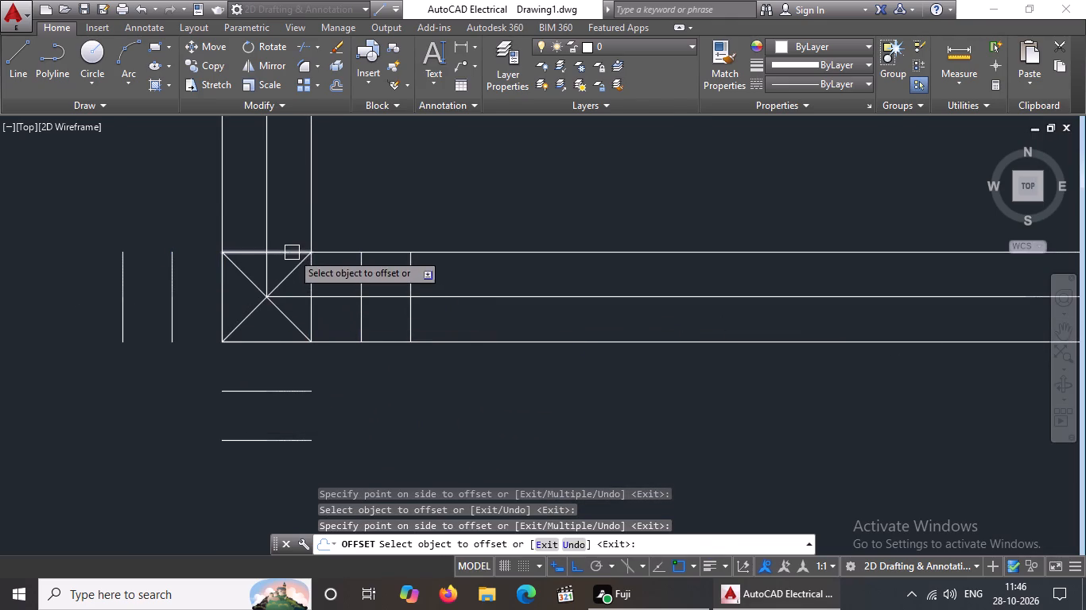
{"action": "left_click_drag", "start_coordinate": [292, 253], "coordinate": [292, 227]}
{"action": "left_click", "coordinate": [292, 224]}
{"action": "left_click_drag", "start_coordinate": [292, 203], "coordinate": [292, 193]}
{"action": "left_click", "coordinate": [293, 168]}
Offset the left and top sides of the left-wall column on the lowest interior cross wall outward at 5" spacing, two lines per side.
{"action": "scroll", "coordinate": [296, 175], "scroll_direction": "down", "scroll_amount": 5}
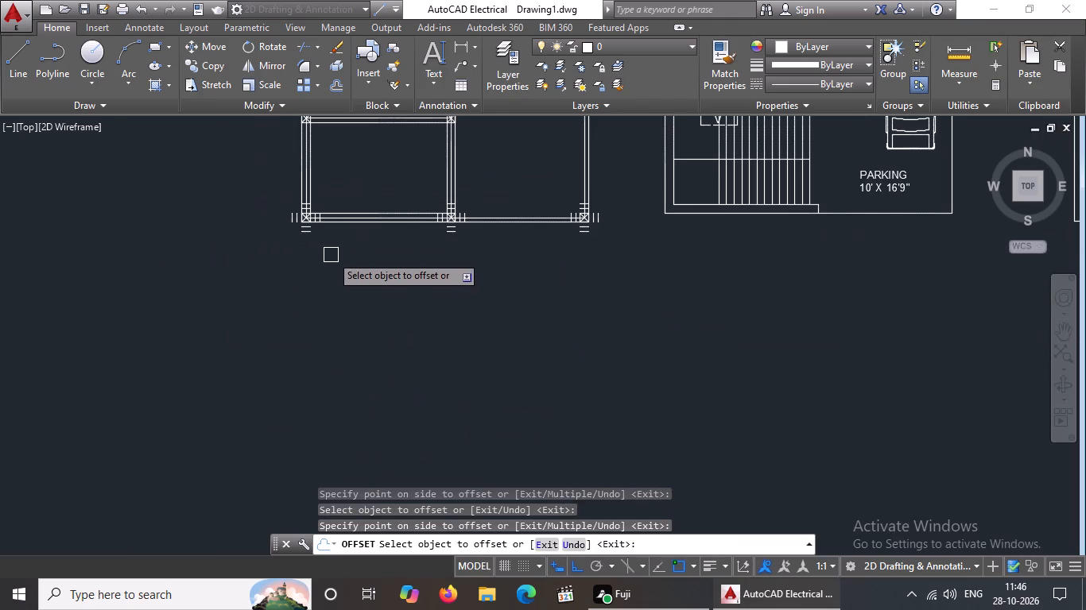
{"action": "middle_click_drag", "start_coordinate": [329, 338], "coordinate": [327, 416]}
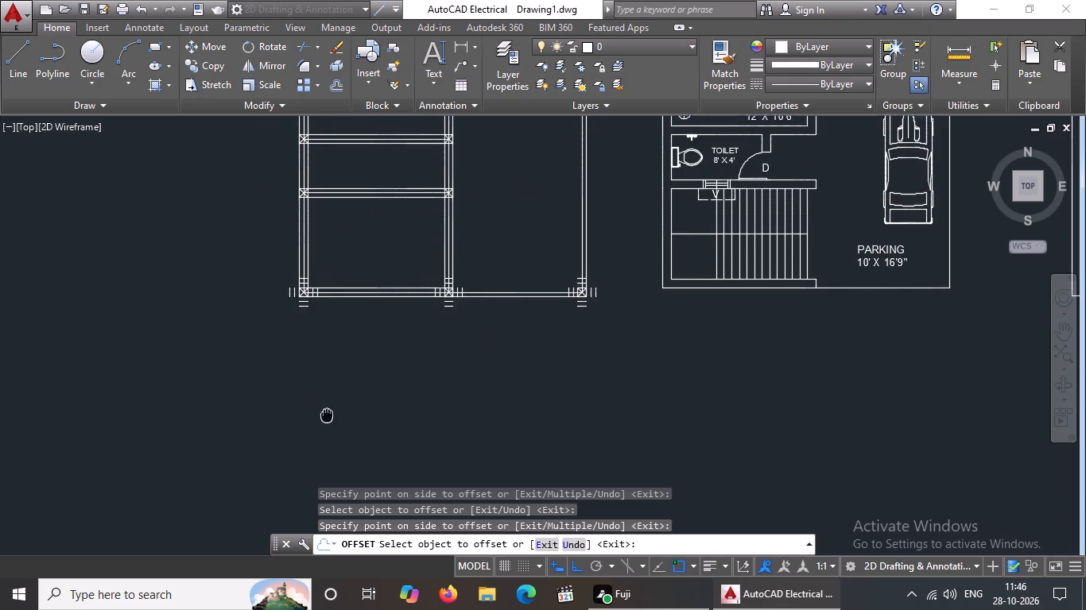
{"action": "middle_click_drag", "start_coordinate": [327, 416], "coordinate": [327, 423]}
{"action": "scroll", "coordinate": [301, 187], "scroll_direction": "up", "scroll_amount": 5}
{"action": "left_click", "coordinate": [270, 328]}
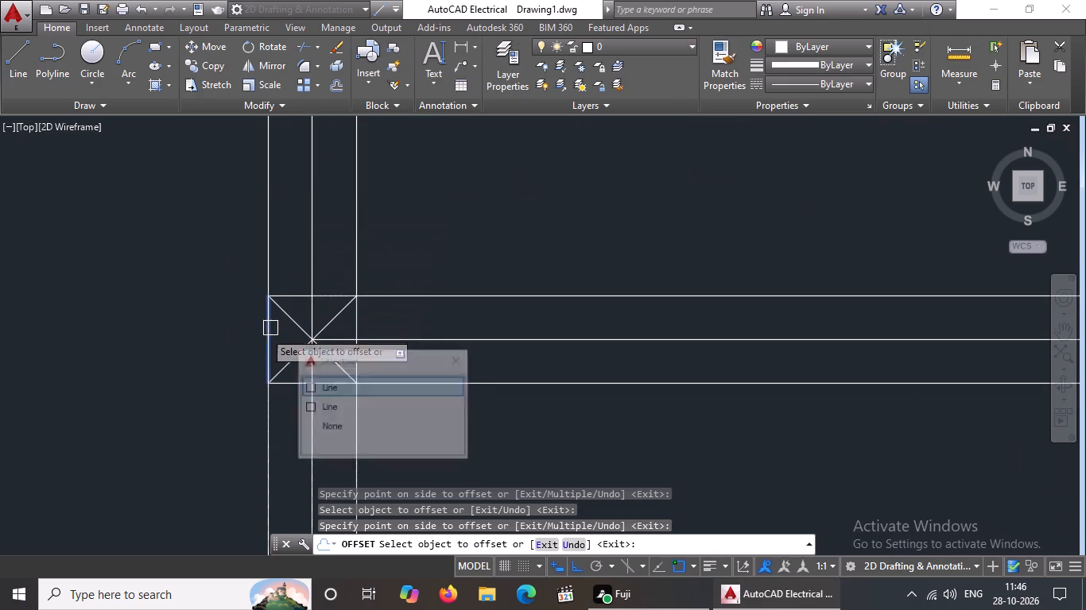
{"action": "left_click_drag", "start_coordinate": [175, 342], "coordinate": [210, 334]}
{"action": "left_click", "coordinate": [222, 339]}
{"action": "left_click_drag", "start_coordinate": [112, 352], "coordinate": [161, 327]}
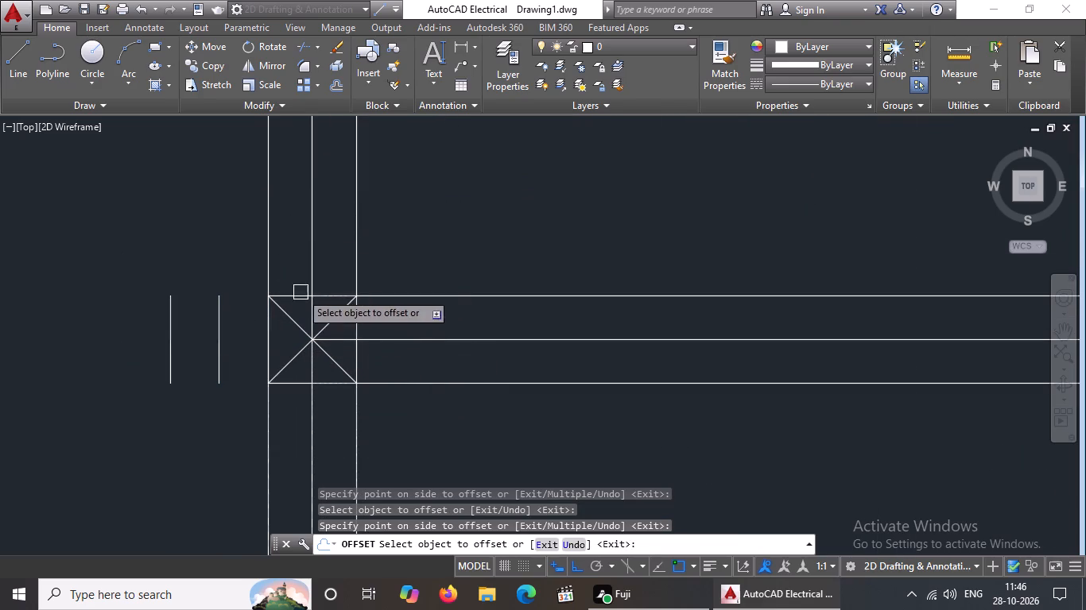
{"action": "left_click_drag", "start_coordinate": [287, 293], "coordinate": [293, 266]}
{"action": "left_click", "coordinate": [294, 237]}
{"action": "left_click_drag", "start_coordinate": [286, 248], "coordinate": [287, 217]}
{"action": "left_click_drag", "start_coordinate": [289, 172], "coordinate": [302, 245]}
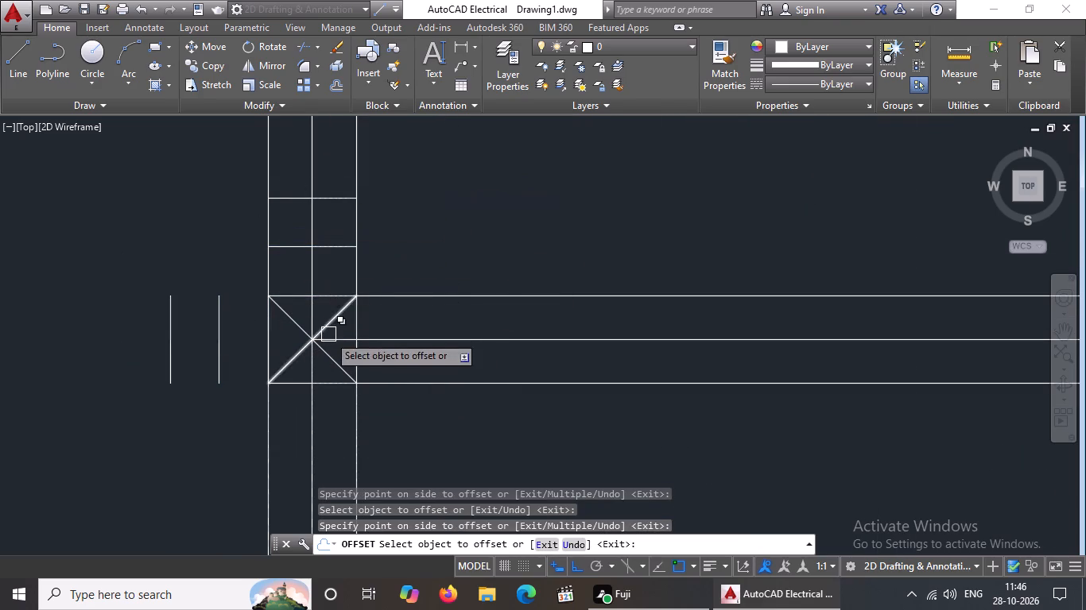
Offset the right and bottom sides of the left-wall column on the lowest interior cross wall outward at 5" spacing, two lines per side.
{"action": "left_click_drag", "start_coordinate": [360, 358], "coordinate": [374, 359]}
{"action": "left_click", "coordinate": [439, 368]}
{"action": "left_click_drag", "start_coordinate": [407, 362], "coordinate": [415, 361]}
{"action": "left_click", "coordinate": [529, 354]}
{"action": "scroll", "coordinate": [461, 303], "scroll_direction": "down", "scroll_amount": 4}
{"action": "scroll", "coordinate": [429, 337], "scroll_direction": "up", "scroll_amount": 3}
{"action": "left_click", "coordinate": [429, 289]}
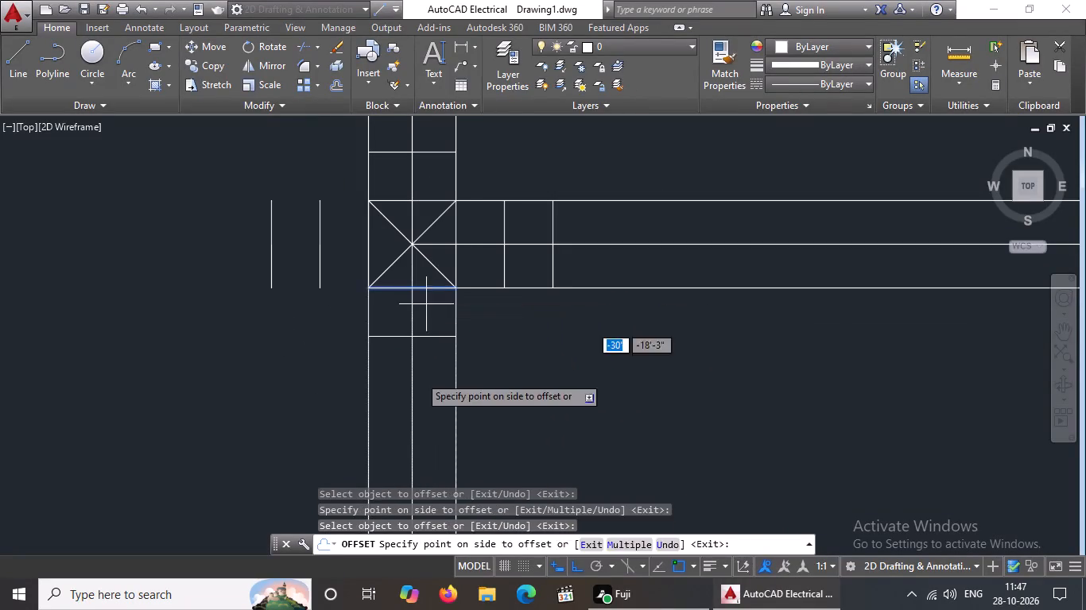
{"action": "left_click", "coordinate": [419, 403]}
{"action": "left_click_drag", "start_coordinate": [430, 339], "coordinate": [429, 346]}
{"action": "left_click", "coordinate": [432, 429]}
Offset the right and bottom sides of the central-wall column on the lowest interior cross wall outward at 5" spacing, two lines per side.
{"action": "scroll", "coordinate": [433, 330], "scroll_direction": "down", "scroll_amount": 4}
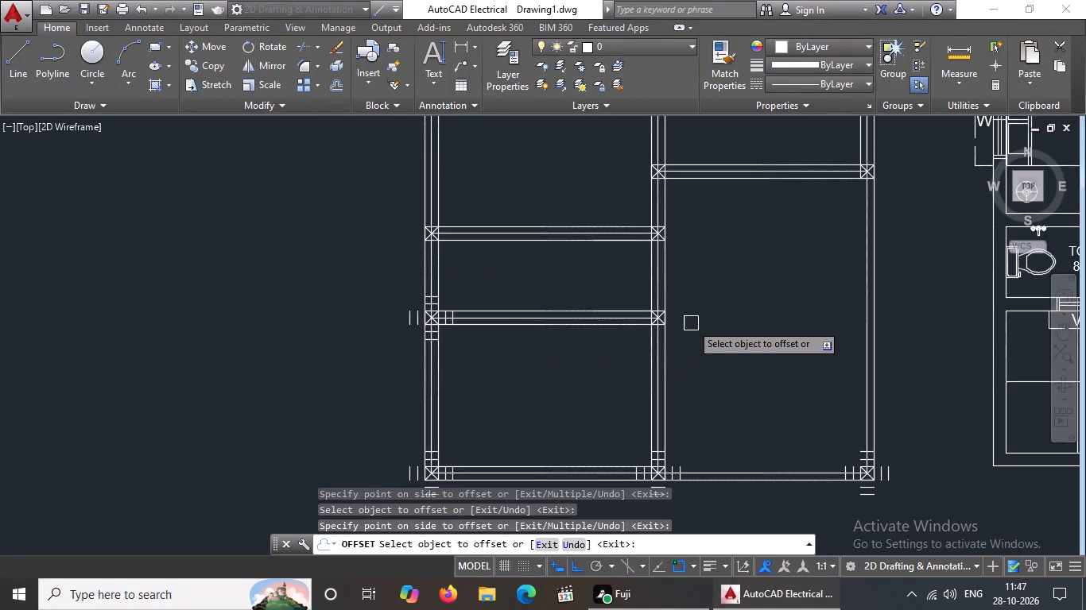
{"action": "scroll", "coordinate": [707, 318], "scroll_direction": "up", "scroll_amount": 4}
{"action": "left_click_drag", "start_coordinate": [524, 319], "coordinate": [542, 317]}
{"action": "left_click", "coordinate": [614, 312]}
{"action": "left_click_drag", "start_coordinate": [553, 323], "coordinate": [597, 317]}
{"action": "left_click_drag", "start_coordinate": [687, 315], "coordinate": [689, 315]}
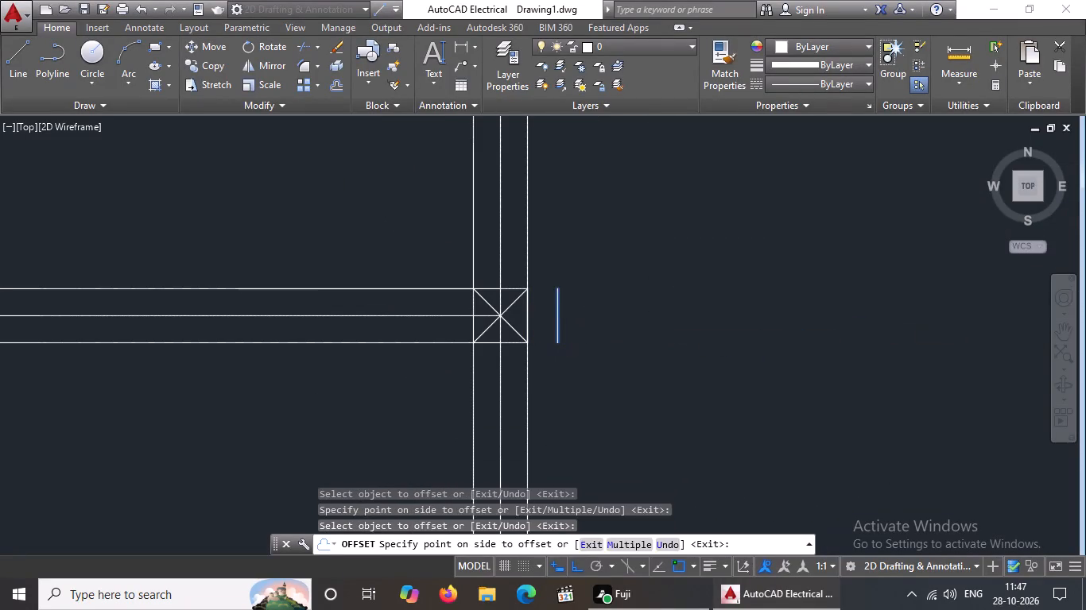
{"action": "left_click_drag", "start_coordinate": [689, 315], "coordinate": [596, 358]}
{"action": "scroll", "coordinate": [511, 353], "scroll_direction": "up", "scroll_amount": 2}
{"action": "left_click", "coordinate": [507, 330]}
{"action": "left_click", "coordinate": [502, 428]}
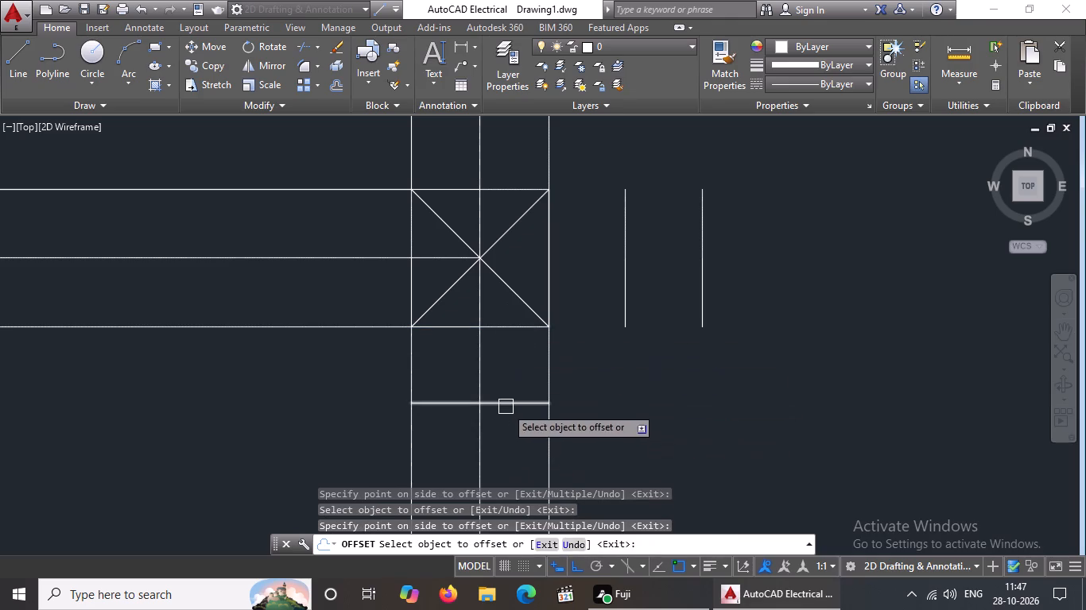
{"action": "left_click_drag", "start_coordinate": [507, 403], "coordinate": [507, 451]}
{"action": "left_click_drag", "start_coordinate": [518, 496], "coordinate": [521, 488]}
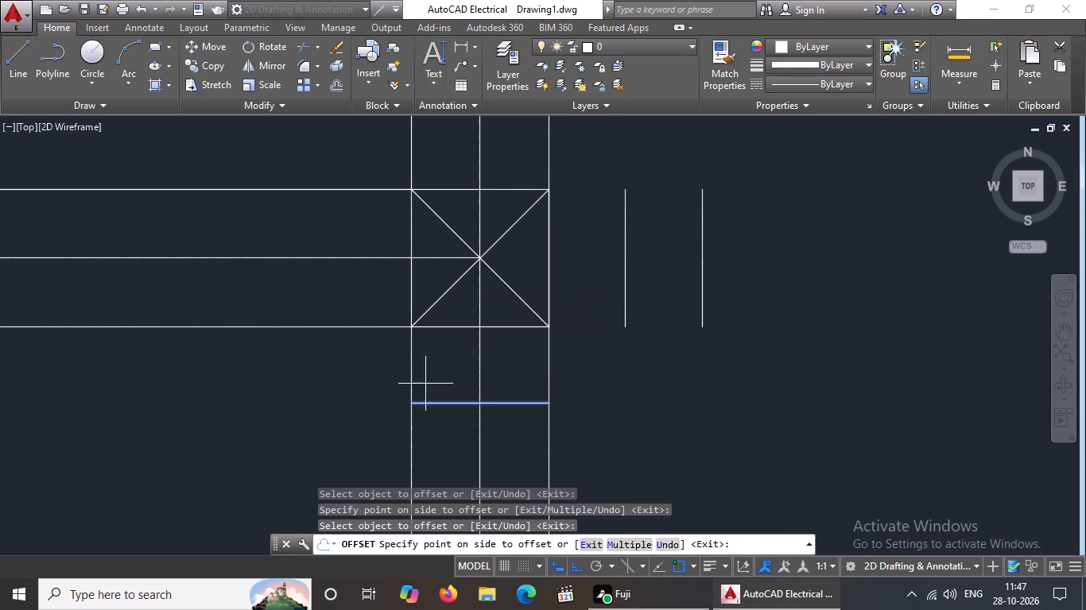
{"action": "left_click", "coordinate": [503, 460]}
Offset the left and top sides of the central-wall column on the lowest interior cross wall outward at 5" spacing, two lines per side.
{"action": "left_click", "coordinate": [408, 296]}
{"action": "left_click", "coordinate": [349, 303]}
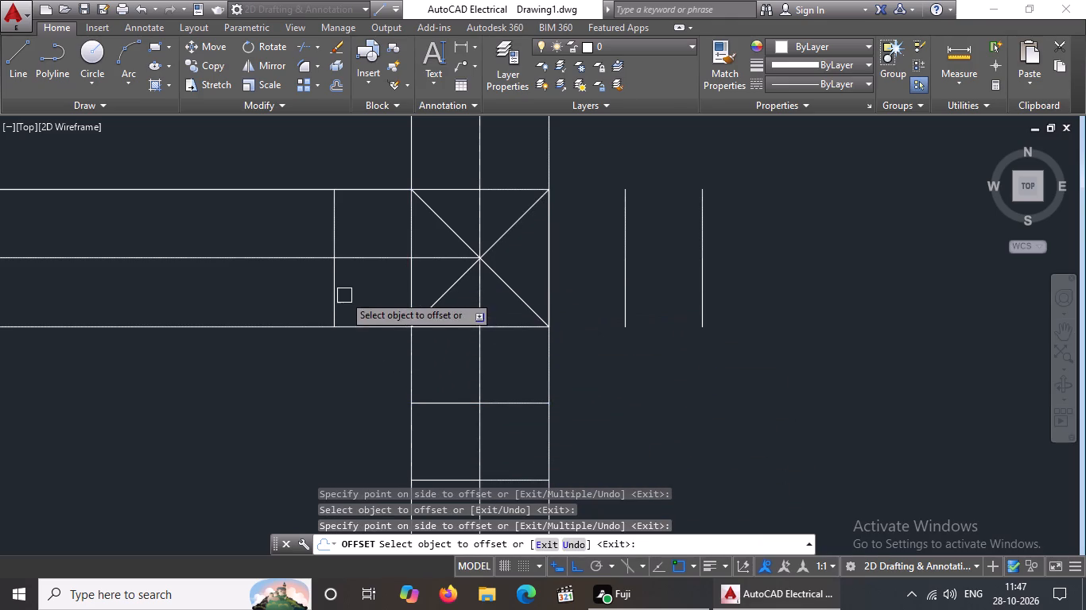
{"action": "left_click", "coordinate": [336, 289]}
{"action": "left_click", "coordinate": [262, 290]}
{"action": "scroll", "coordinate": [387, 295], "scroll_direction": "down", "scroll_amount": 5}
{"action": "scroll", "coordinate": [413, 279], "scroll_direction": "up", "scroll_amount": 5}
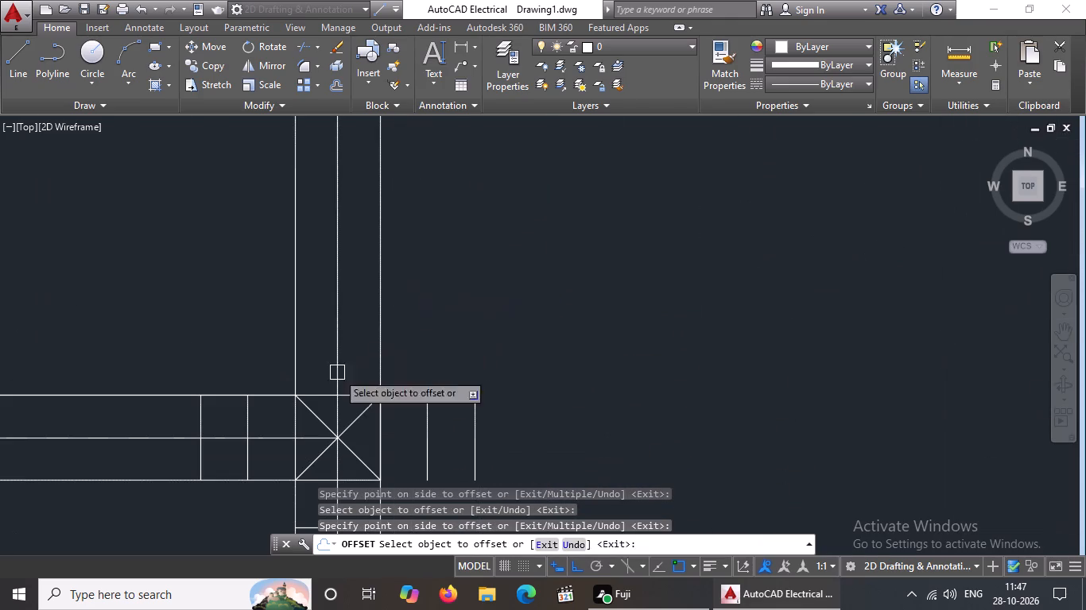
{"action": "left_click_drag", "start_coordinate": [355, 396], "coordinate": [355, 376]}
{"action": "left_click", "coordinate": [352, 320]}
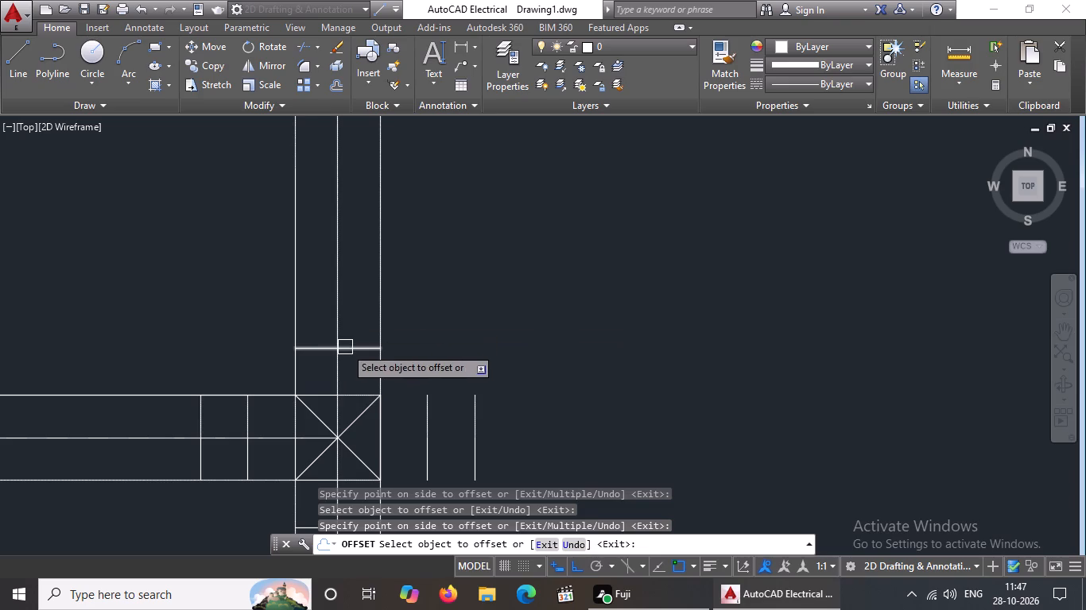
{"action": "left_click_drag", "start_coordinate": [361, 348], "coordinate": [362, 341]}
{"action": "left_click", "coordinate": [355, 287]}
Offset the right and left sides of the central-wall column on the second-lowest left-bay cross wall outward at 5" spacing, two lines per side.
{"action": "scroll", "coordinate": [443, 264], "scroll_direction": "down", "scroll_amount": 6}
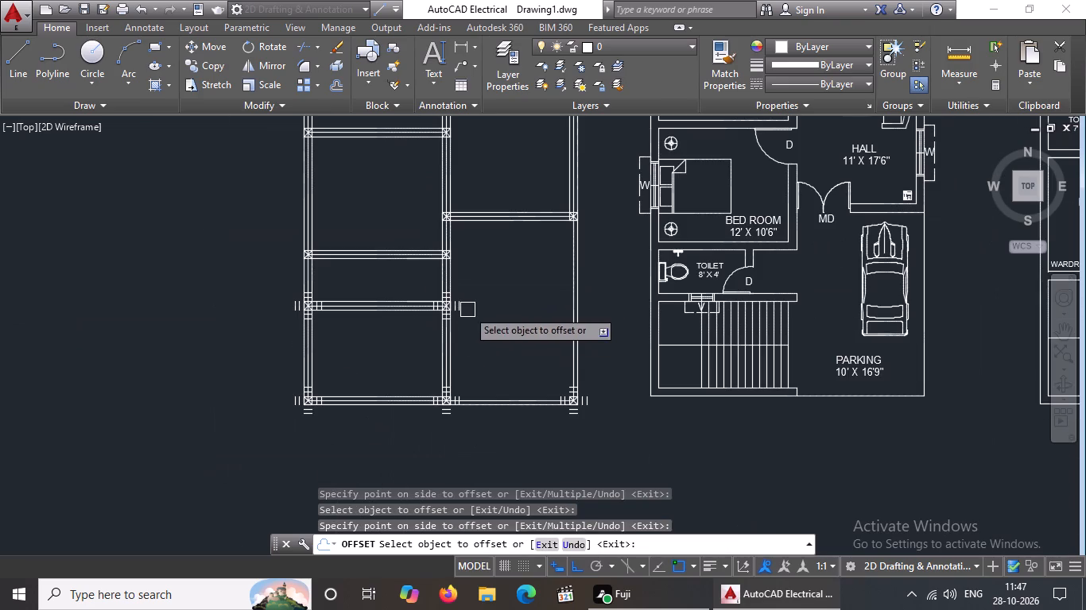
{"action": "scroll", "coordinate": [431, 252], "scroll_direction": "up", "scroll_amount": 4}
{"action": "left_click_drag", "start_coordinate": [539, 261], "coordinate": [556, 256]}
{"action": "left_click", "coordinate": [658, 247]}
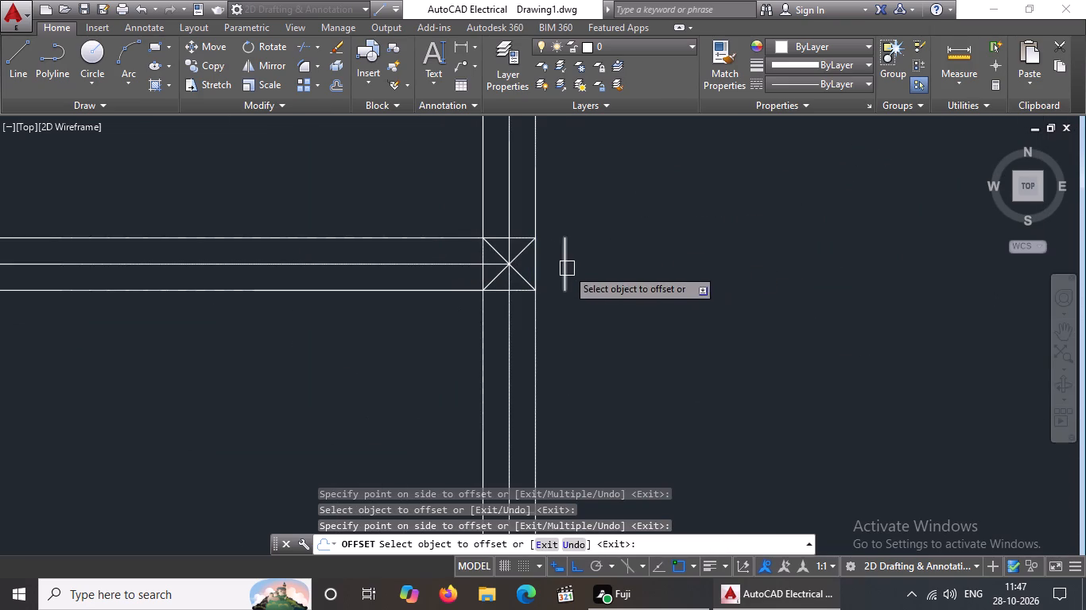
{"action": "left_click_drag", "start_coordinate": [566, 268], "coordinate": [580, 264]}
{"action": "left_click_drag", "start_coordinate": [695, 253], "coordinate": [681, 270]}
{"action": "scroll", "coordinate": [479, 276], "scroll_direction": "up", "scroll_amount": 2}
{"action": "left_click", "coordinate": [480, 276]}
{"action": "left_click", "coordinate": [422, 289]}
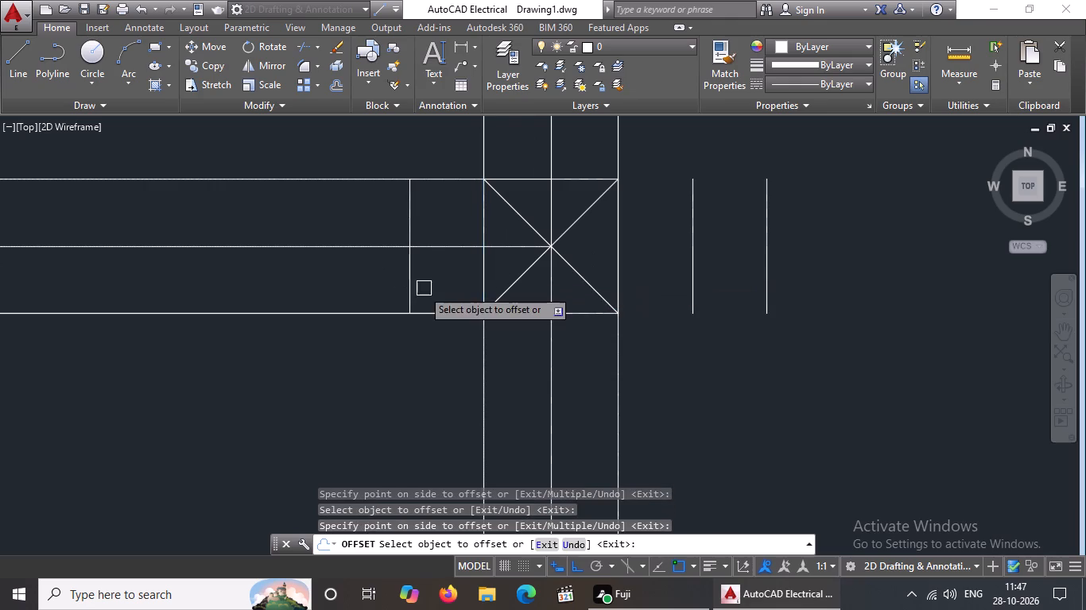
{"action": "left_click", "coordinate": [404, 278]}
{"action": "left_click_drag", "start_coordinate": [339, 293], "coordinate": [348, 293]}
Offset the bottom and top sides of the central-wall column on the second-lowest left-bay cross wall outward at 5" spacing, two lines per side.
{"action": "left_click_drag", "start_coordinate": [506, 310], "coordinate": [506, 319]}
{"action": "left_click", "coordinate": [520, 402]}
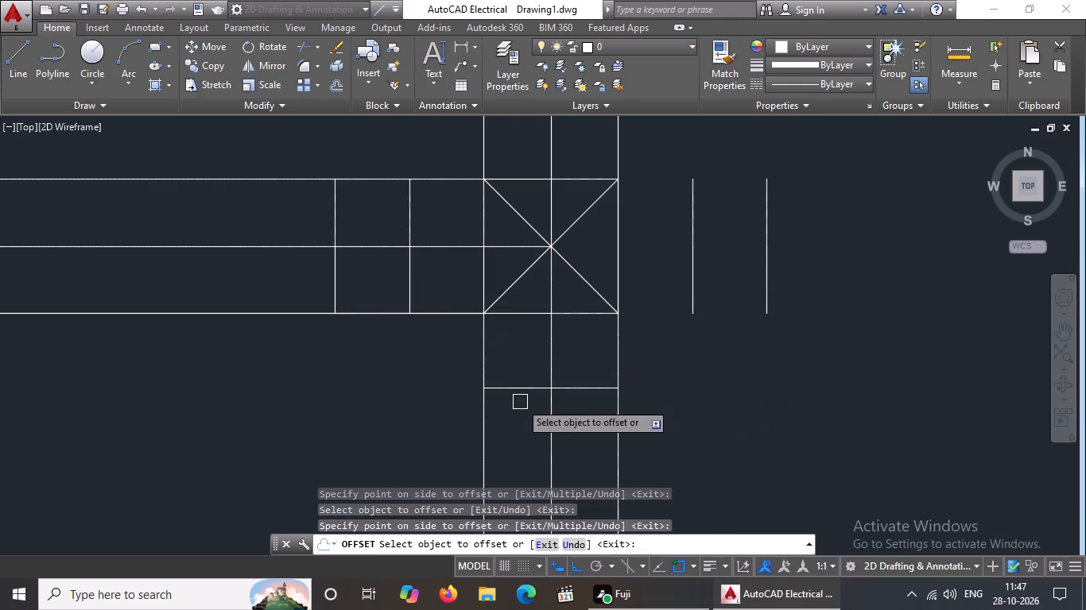
{"action": "left_click", "coordinate": [519, 392]}
{"action": "left_click", "coordinate": [510, 450]}
{"action": "scroll", "coordinate": [546, 392], "scroll_direction": "down", "scroll_amount": 3}
{"action": "scroll", "coordinate": [543, 342], "scroll_direction": "up", "scroll_amount": 3}
{"action": "left_click_drag", "start_coordinate": [526, 338], "coordinate": [531, 318]}
{"action": "left_click", "coordinate": [535, 292]}
{"action": "left_click_drag", "start_coordinate": [534, 268], "coordinate": [534, 249]}
{"action": "left_click", "coordinate": [534, 215]}
Offset the bottom and right sides of the left-wall column on the second-lowest left-bay cross wall outward at 5" spacing, two lines per side.
{"action": "scroll", "coordinate": [557, 239], "scroll_direction": "down", "scroll_amount": 5}
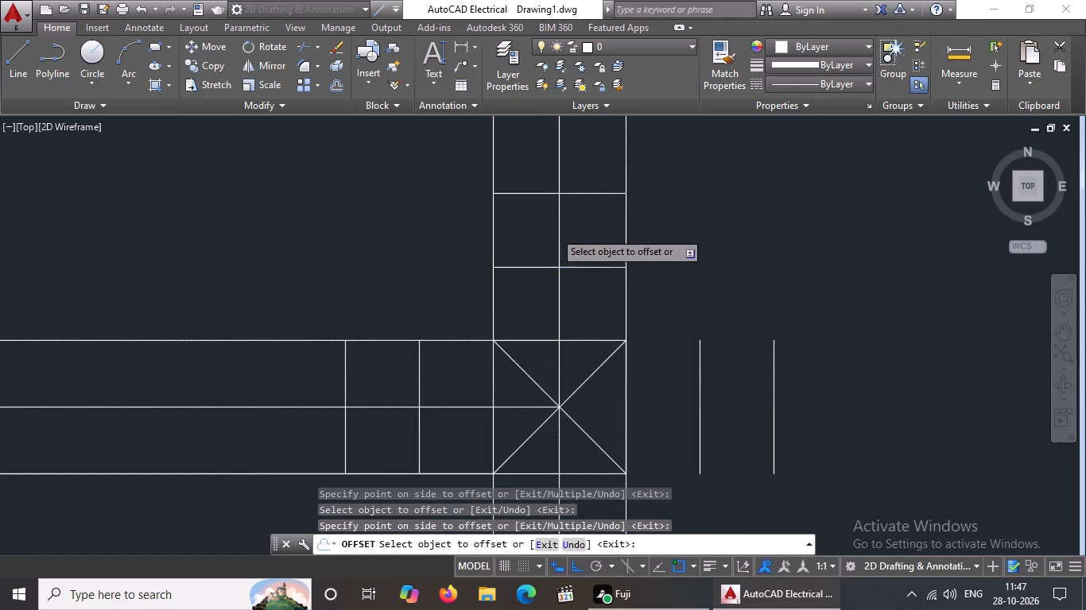
{"action": "scroll", "coordinate": [203, 315], "scroll_direction": "up", "scroll_amount": 3}
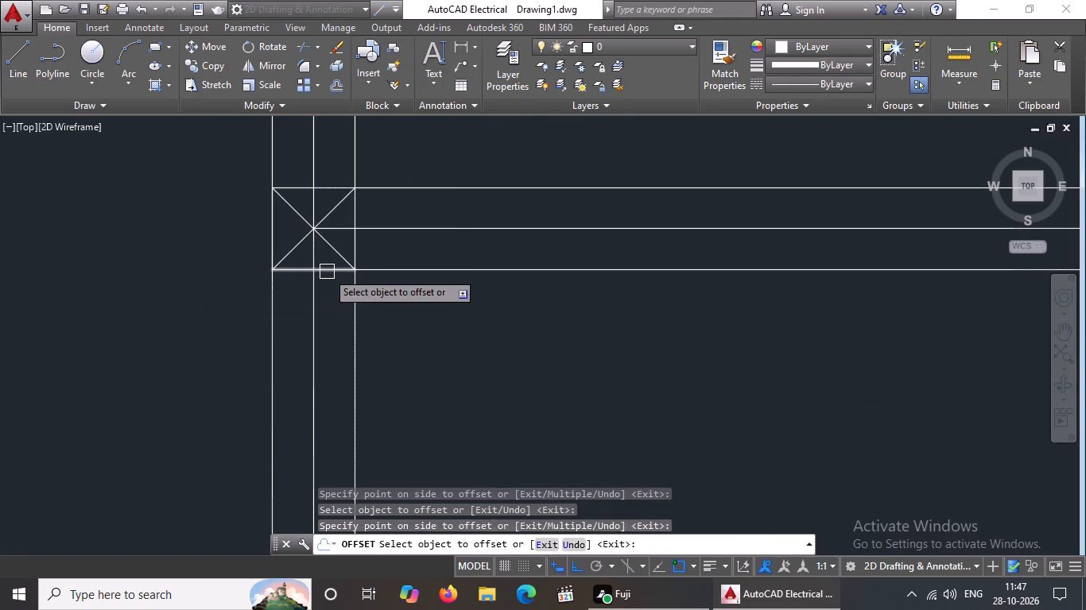
{"action": "left_click", "coordinate": [328, 271]}
{"action": "left_click_drag", "start_coordinate": [324, 358], "coordinate": [324, 350]}
{"action": "left_click_drag", "start_coordinate": [328, 312], "coordinate": [325, 326]}
{"action": "left_click_drag", "start_coordinate": [320, 380], "coordinate": [320, 368]}
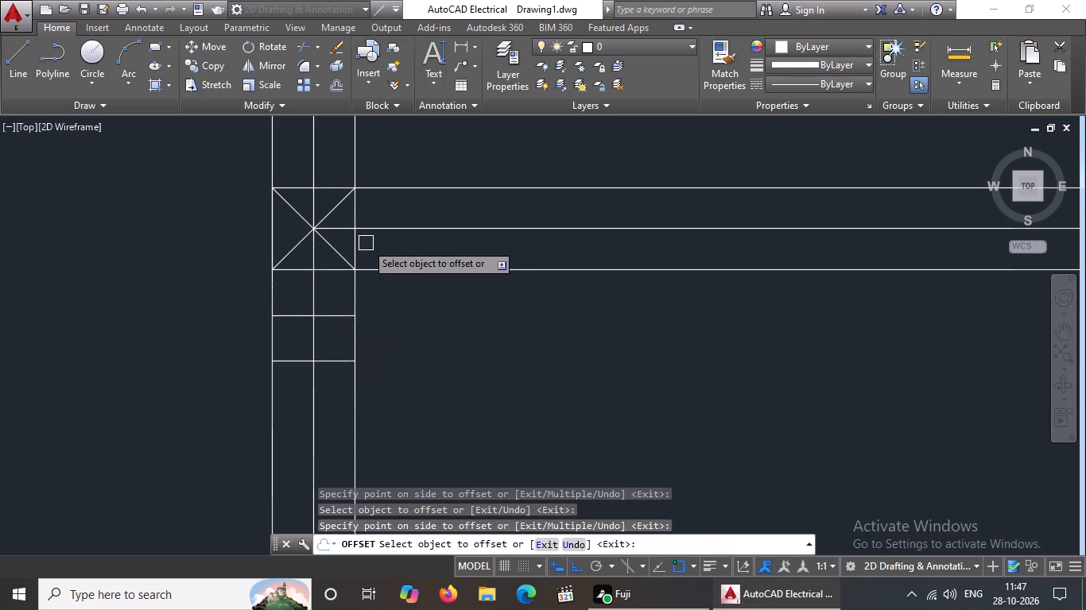
{"action": "left_click", "coordinate": [360, 244]}
{"action": "left_click", "coordinate": [568, 253]}
{"action": "left_click", "coordinate": [405, 249]}
{"action": "left_click_drag", "start_coordinate": [468, 243], "coordinate": [460, 245]}
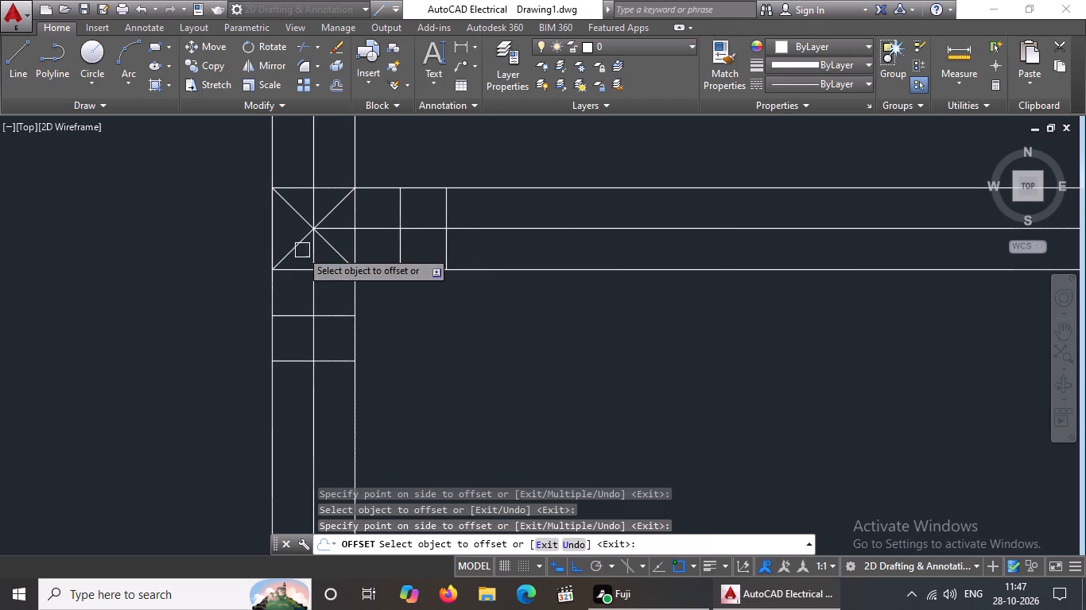
Offset the left and top sides of the left-wall column on the second-lowest left-bay cross wall outward at 5" spacing, two lines per side.
{"action": "left_click_drag", "start_coordinate": [271, 244], "coordinate": [234, 250]}
{"action": "left_click_drag", "start_coordinate": [179, 266], "coordinate": [192, 254]}
{"action": "left_click_drag", "start_coordinate": [224, 235], "coordinate": [211, 245]}
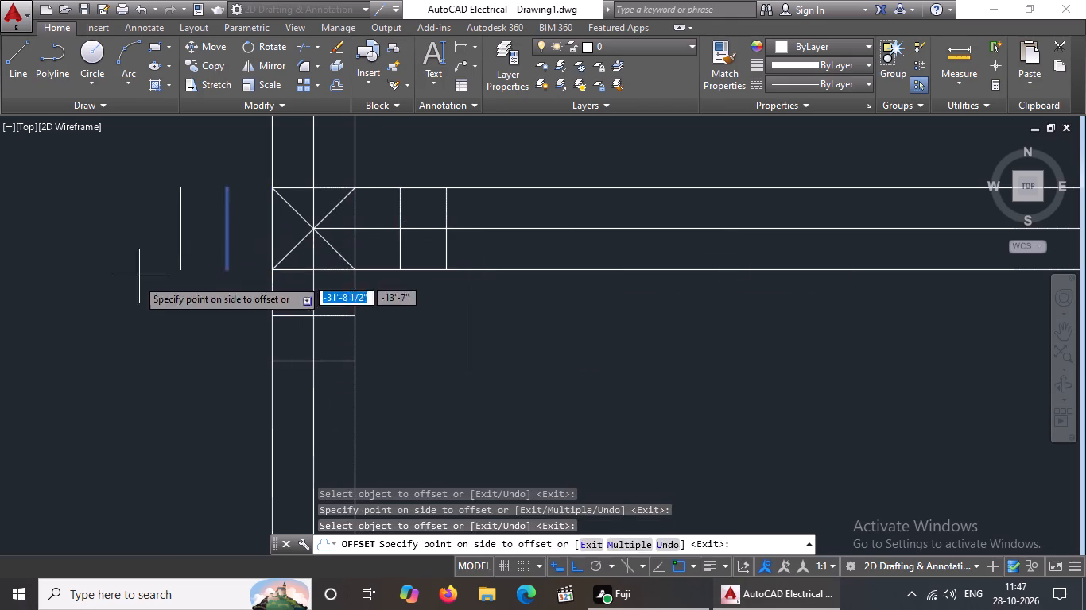
{"action": "left_click", "coordinate": [137, 279]}
{"action": "scroll", "coordinate": [249, 261], "scroll_direction": "down", "scroll_amount": 3}
{"action": "scroll", "coordinate": [267, 218], "scroll_direction": "up", "scroll_amount": 4}
{"action": "left_click_drag", "start_coordinate": [231, 422], "coordinate": [231, 392]}
{"action": "left_click", "coordinate": [221, 334]}
{"action": "left_click_drag", "start_coordinate": [223, 349], "coordinate": [223, 304]}
{"action": "left_click", "coordinate": [220, 278]}
Offset the bottom and right sides of the central-wall column on the right bay's lowest interior cross wall outward at 5" spacing, two lines per side.
{"action": "scroll", "coordinate": [329, 276], "scroll_direction": "down", "scroll_amount": 4}
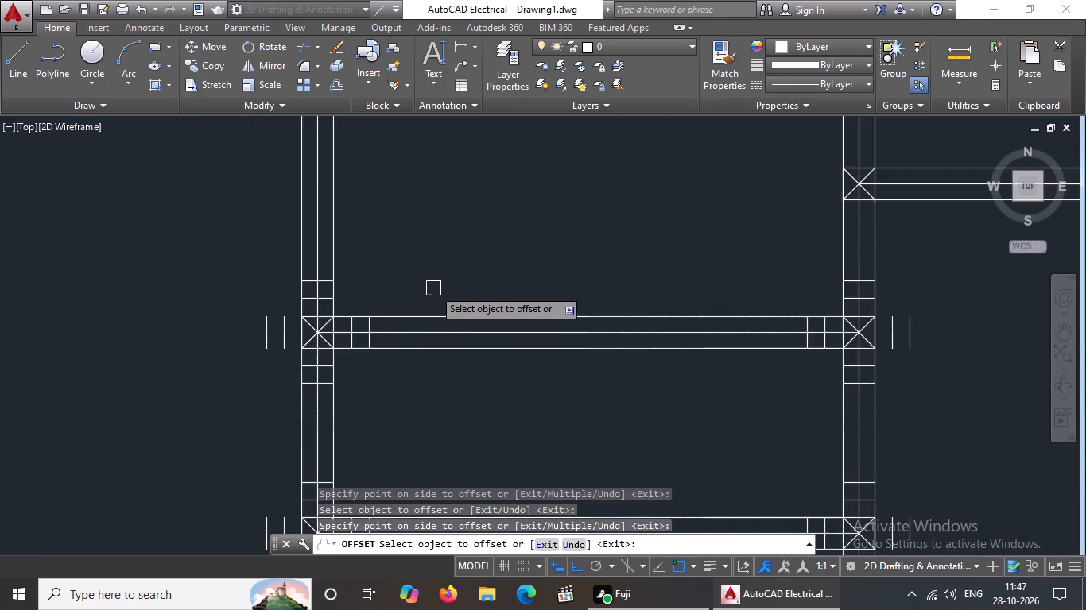
{"action": "scroll", "coordinate": [433, 288], "scroll_direction": "down", "scroll_amount": 1}
{"action": "scroll", "coordinate": [744, 235], "scroll_direction": "down", "scroll_amount": 4}
{"action": "scroll", "coordinate": [752, 265], "scroll_direction": "up", "scroll_amount": 5}
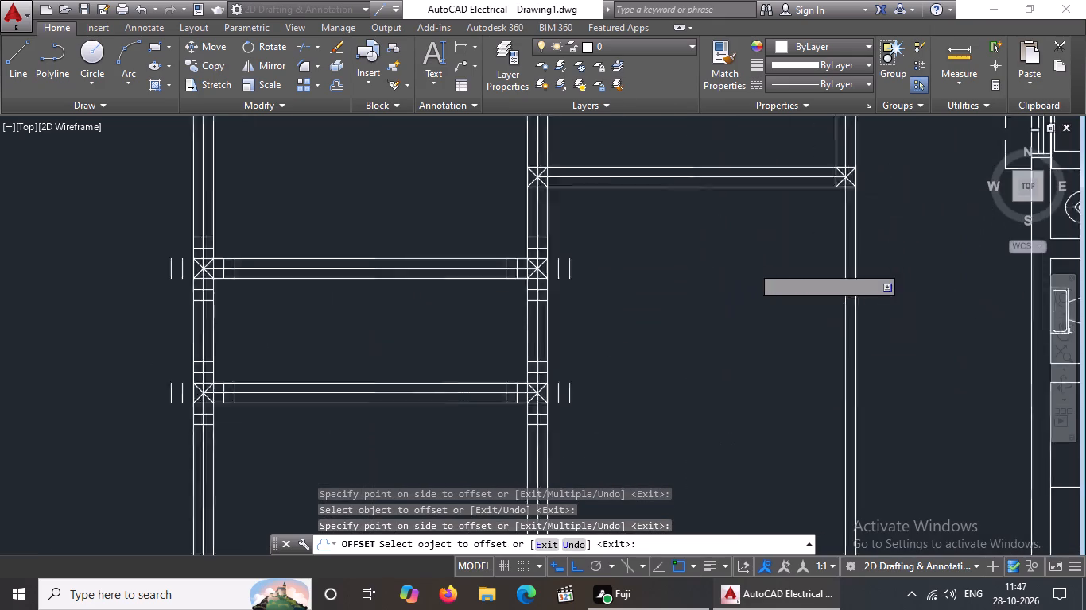
{"action": "scroll", "coordinate": [475, 233], "scroll_direction": "down", "scroll_amount": 3}
{"action": "scroll", "coordinate": [488, 175], "scroll_direction": "up", "scroll_amount": 3}
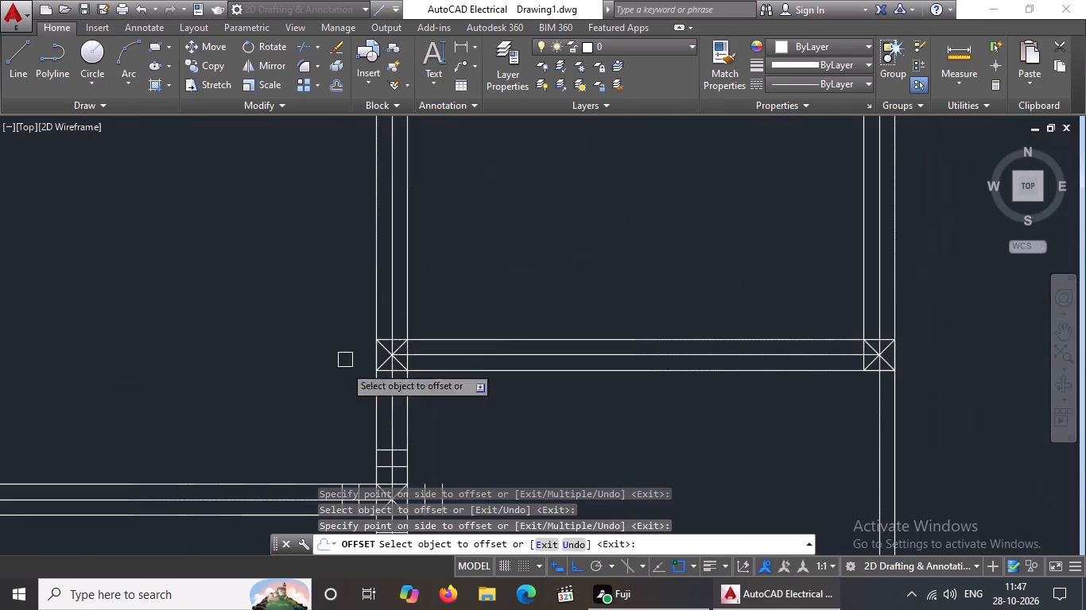
{"action": "scroll", "coordinate": [393, 401], "scroll_direction": "up", "scroll_amount": 3}
{"action": "left_click", "coordinate": [395, 278]}
{"action": "left_click", "coordinate": [396, 389]}
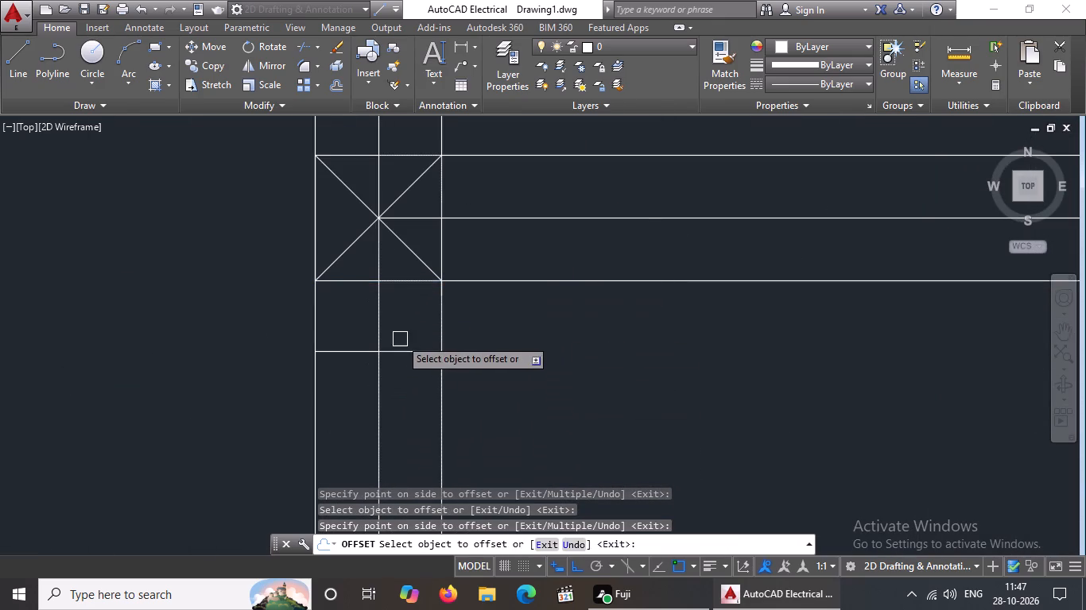
{"action": "left_click", "coordinate": [402, 353]}
{"action": "left_click_drag", "start_coordinate": [395, 450], "coordinate": [401, 419]}
{"action": "left_click", "coordinate": [444, 252]}
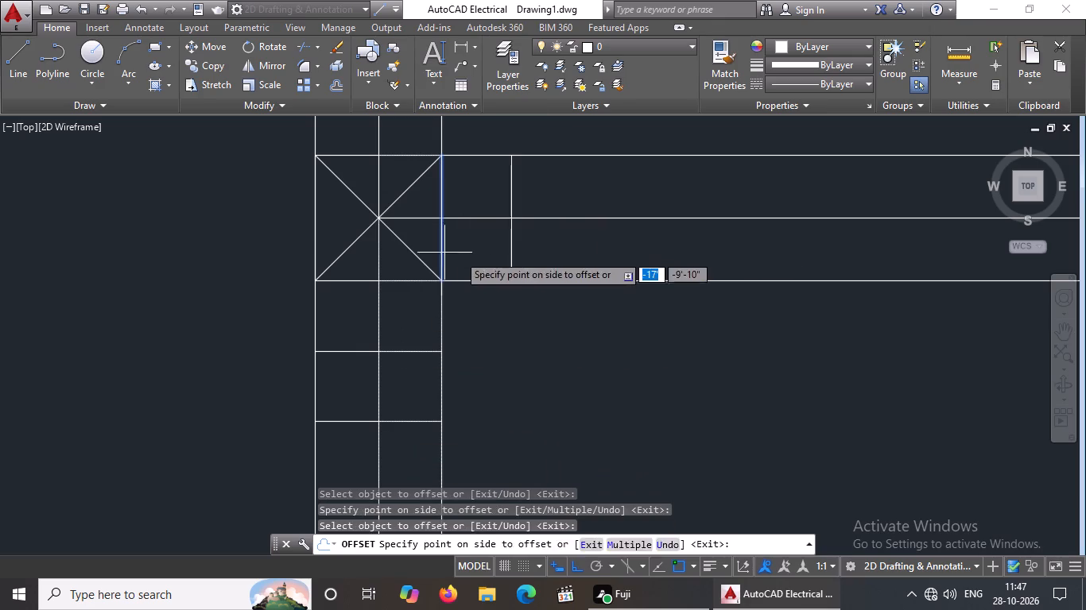
{"action": "left_click", "coordinate": [535, 250]}
{"action": "left_click", "coordinate": [495, 266]}
{"action": "left_click", "coordinate": [508, 260]}
{"action": "left_click_drag", "start_coordinate": [641, 234], "coordinate": [634, 237]}
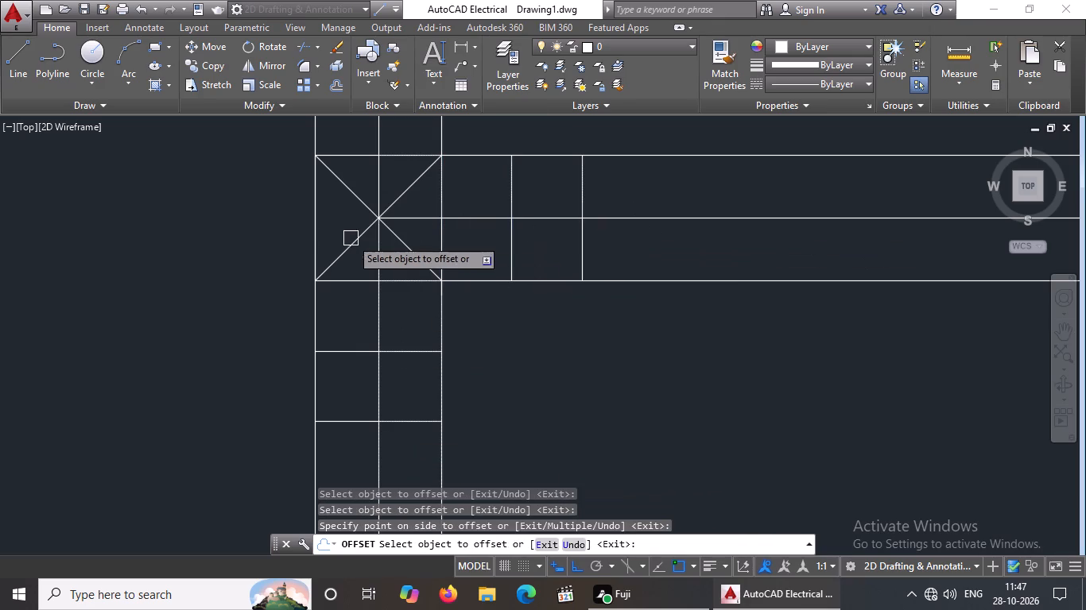
Offset the left and top sides of the central-wall column on the right bay's lowest interior cross wall outward at 5" spacing, two lines per side.
{"action": "left_click", "coordinate": [320, 237]}
{"action": "left_click_drag", "start_coordinate": [259, 247], "coordinate": [257, 255]}
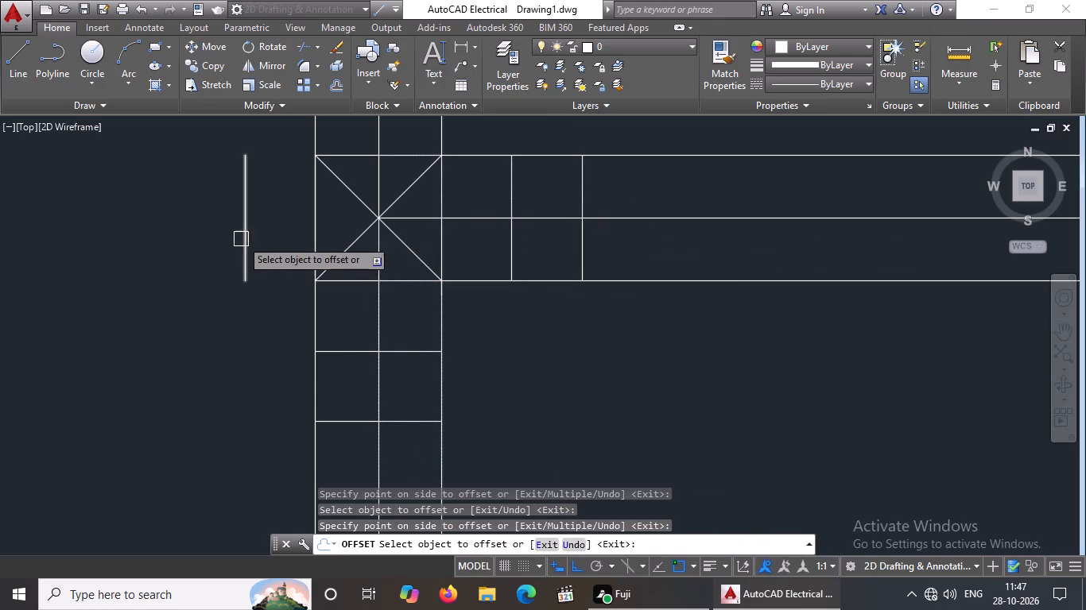
{"action": "left_click_drag", "start_coordinate": [246, 236], "coordinate": [236, 240]}
{"action": "left_click_drag", "start_coordinate": [200, 271], "coordinate": [196, 278]}
{"action": "scroll", "coordinate": [295, 280], "scroll_direction": "down", "scroll_amount": 4}
{"action": "scroll", "coordinate": [326, 236], "scroll_direction": "up", "scroll_amount": 4}
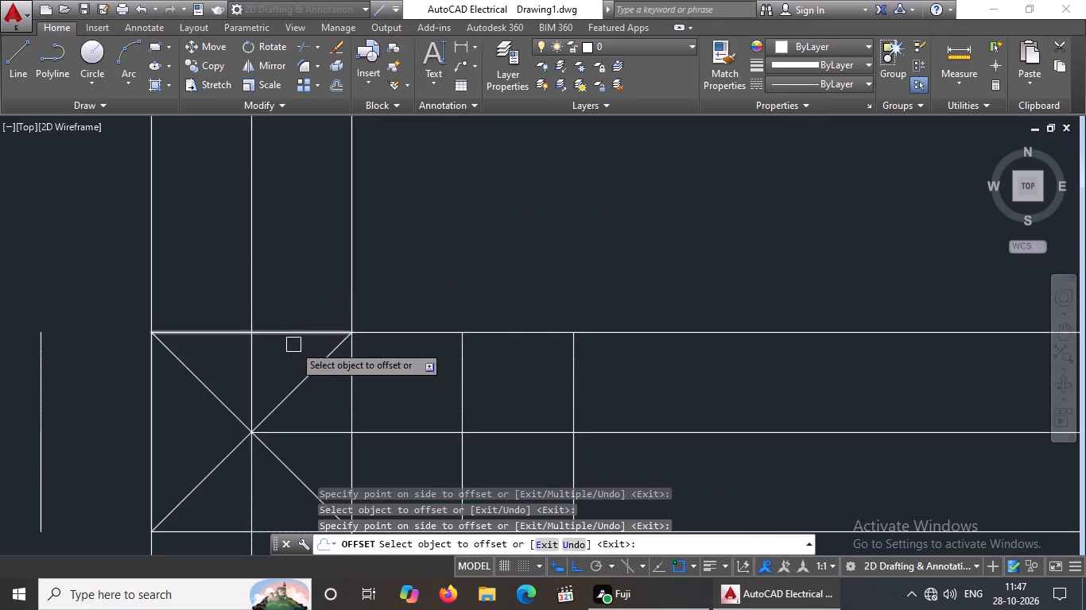
{"action": "left_click", "coordinate": [293, 326]}
{"action": "left_click", "coordinate": [292, 278]}
{"action": "left_click_drag", "start_coordinate": [293, 222], "coordinate": [297, 209]}
{"action": "left_click", "coordinate": [301, 188]}
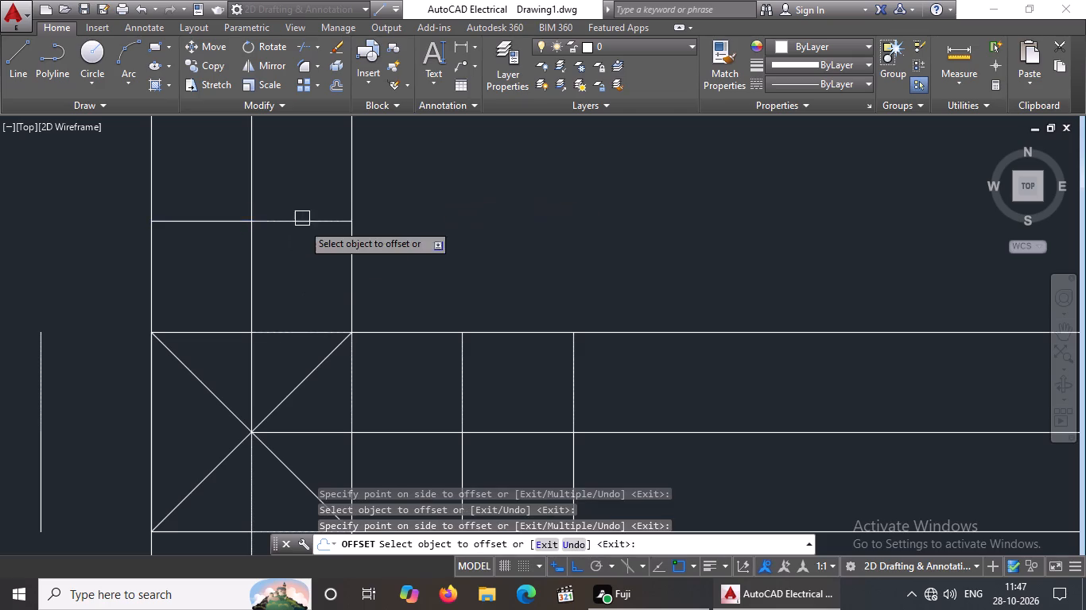
Offset the right and bottom sides of the right-wall column on the right bay's lowest interior cross wall outward at 5" spacing, two lines per side.
{"action": "scroll", "coordinate": [304, 244], "scroll_direction": "down", "scroll_amount": 6}
{"action": "scroll", "coordinate": [590, 293], "scroll_direction": "up", "scroll_amount": 3}
{"action": "left_click_drag", "start_coordinate": [665, 288], "coordinate": [677, 285]}
{"action": "left_click", "coordinate": [766, 275]}
{"action": "left_click_drag", "start_coordinate": [696, 270], "coordinate": [708, 267]}
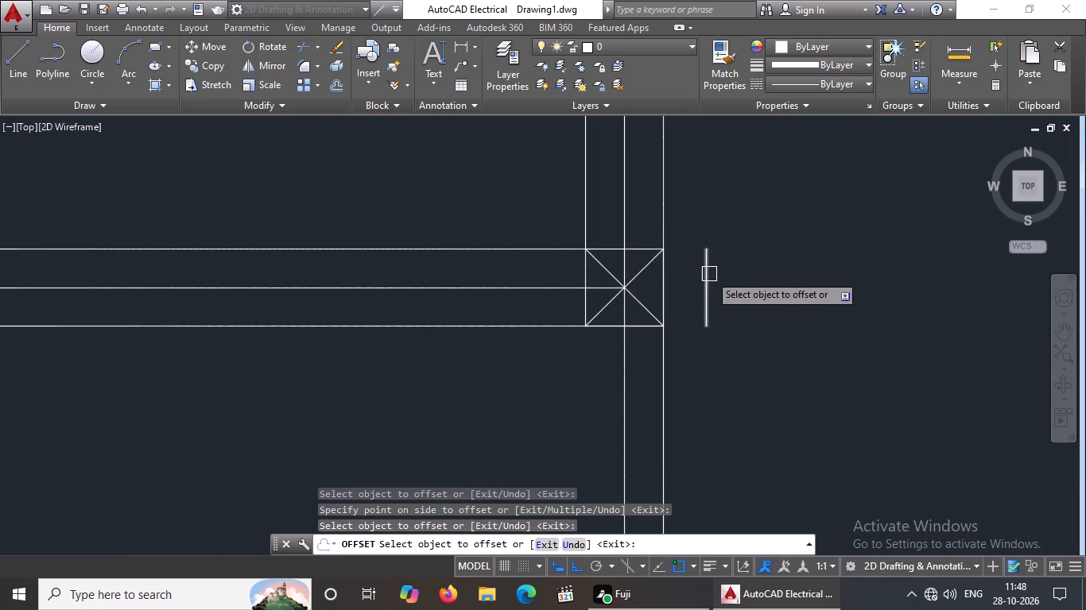
{"action": "left_click", "coordinate": [709, 274]}
{"action": "left_click", "coordinate": [728, 266]}
{"action": "left_click_drag", "start_coordinate": [724, 275], "coordinate": [670, 342]}
{"action": "left_click", "coordinate": [646, 329]}
{"action": "left_click", "coordinate": [644, 347]}
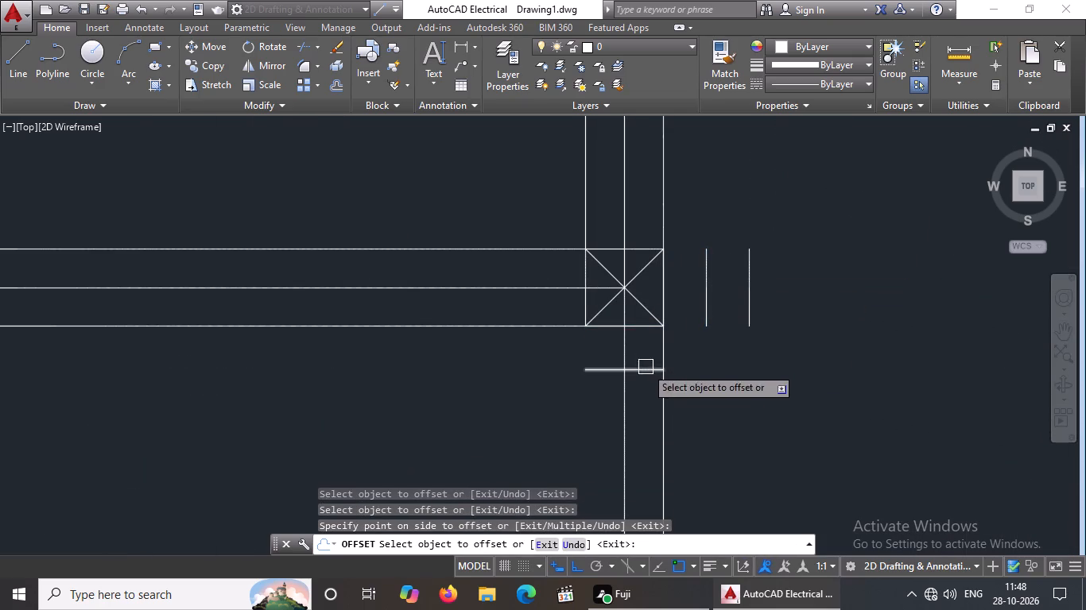
{"action": "left_click", "coordinate": [646, 375]}
{"action": "left_click", "coordinate": [643, 446]}
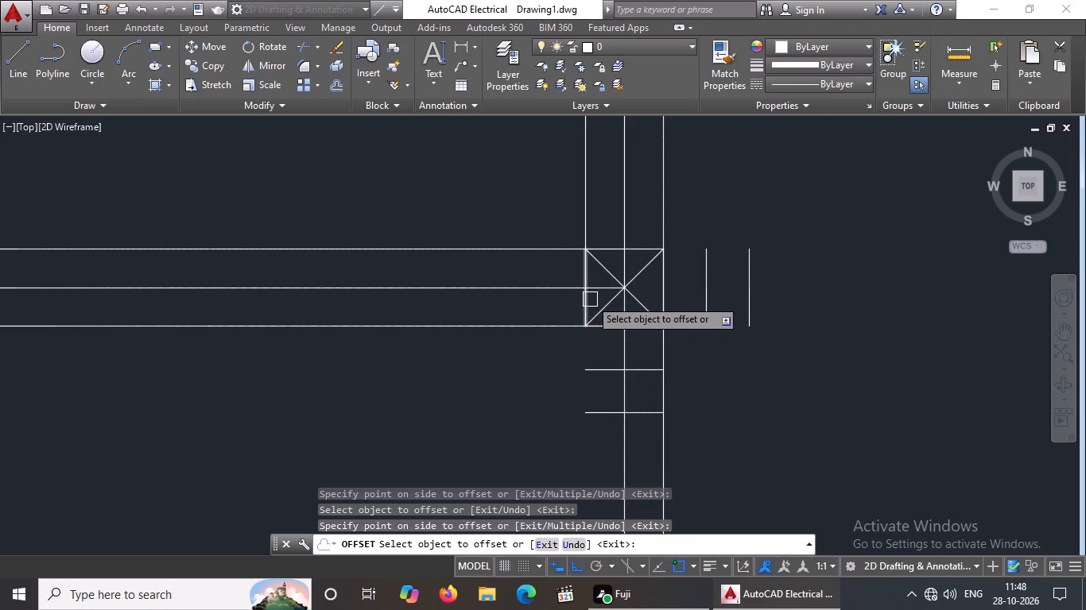
Offset the left side of the right-wall column on the right bay's lowest interior cross wall outward twice at 5" spacing.
{"action": "left_click_drag", "start_coordinate": [590, 299], "coordinate": [576, 303]}
{"action": "left_click_drag", "start_coordinate": [486, 325], "coordinate": [498, 316]}
{"action": "left_click", "coordinate": [541, 295]}
{"action": "left_click_drag", "start_coordinate": [498, 329], "coordinate": [519, 310]}
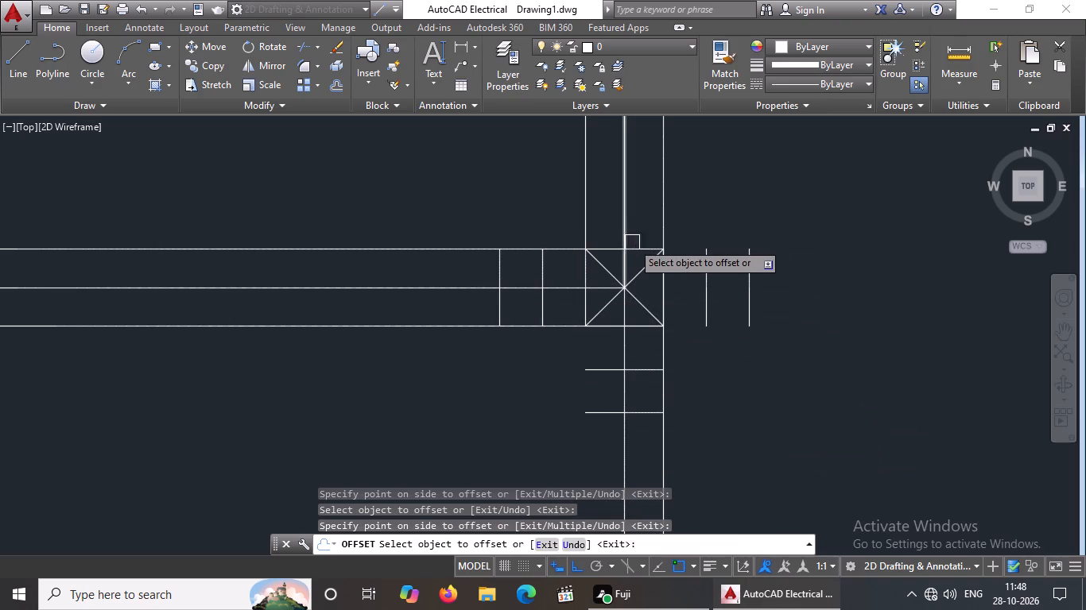
Offset the top side of the right-wall column on the right bay's lowest interior cross wall upward twice at 5" spacing.
{"action": "left_click_drag", "start_coordinate": [639, 250], "coordinate": [643, 222]}
{"action": "left_click", "coordinate": [643, 214]}
{"action": "left_click_drag", "start_coordinate": [639, 207], "coordinate": [644, 166]}
{"action": "left_click", "coordinate": [644, 166]}
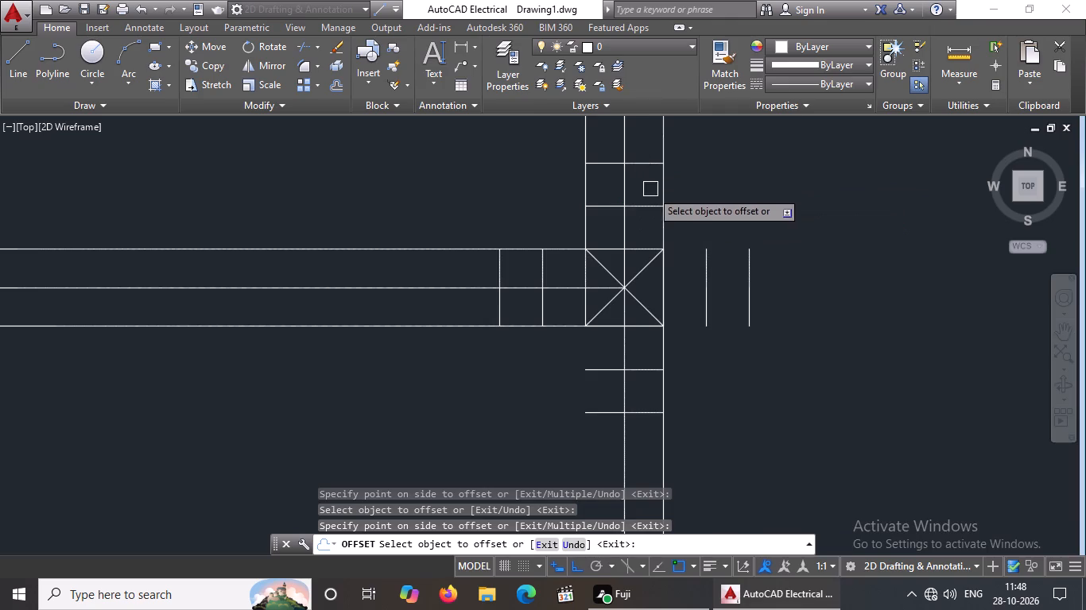
Set the offset distance to 5" and offset the right side of the central-wall column on the left bay's uppermost interior cross wall outward twice.
{"action": "scroll", "coordinate": [654, 197], "scroll_direction": "down", "scroll_amount": 6}
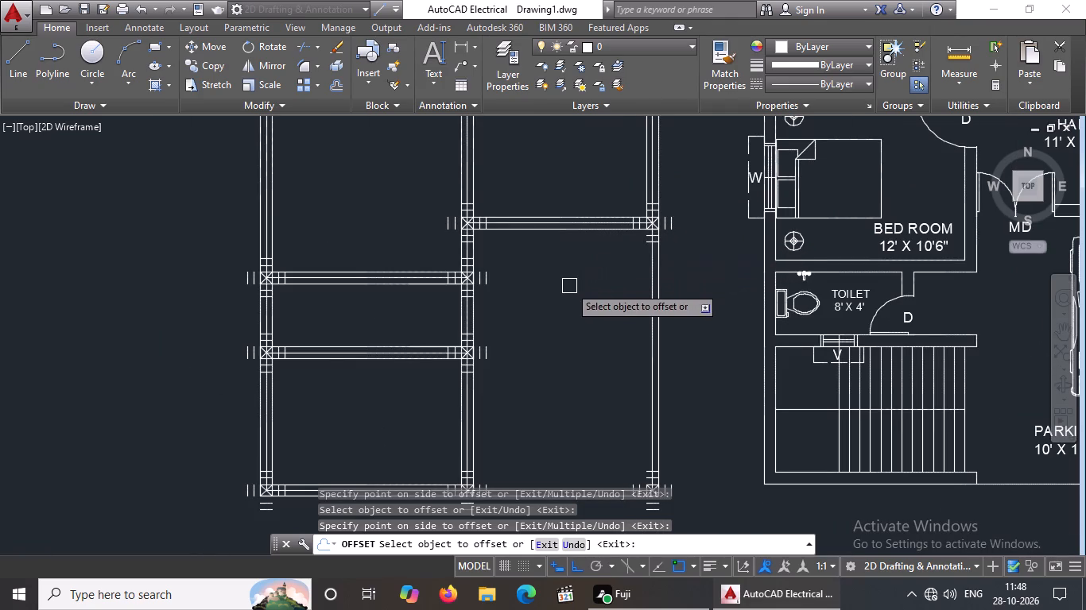
{"action": "scroll", "coordinate": [568, 270], "scroll_direction": "down", "scroll_amount": 1}
{"action": "middle_click_drag", "start_coordinate": [551, 205], "coordinate": [551, 291]}
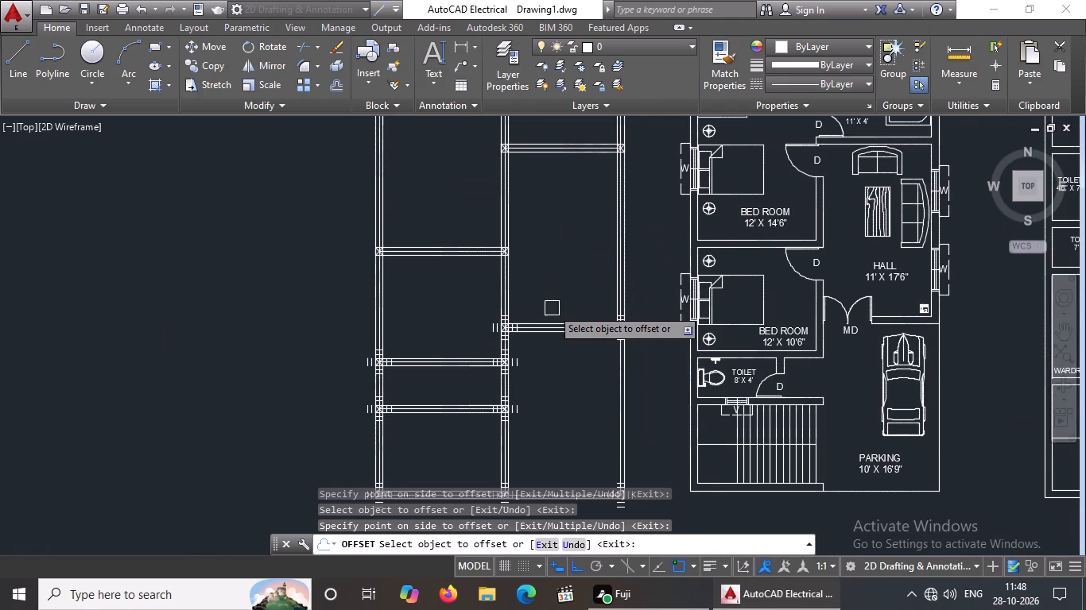
{"action": "scroll", "coordinate": [456, 245], "scroll_direction": "up", "scroll_amount": 3}
{"action": "scroll", "coordinate": [681, 279], "scroll_direction": "up", "scroll_amount": 1}
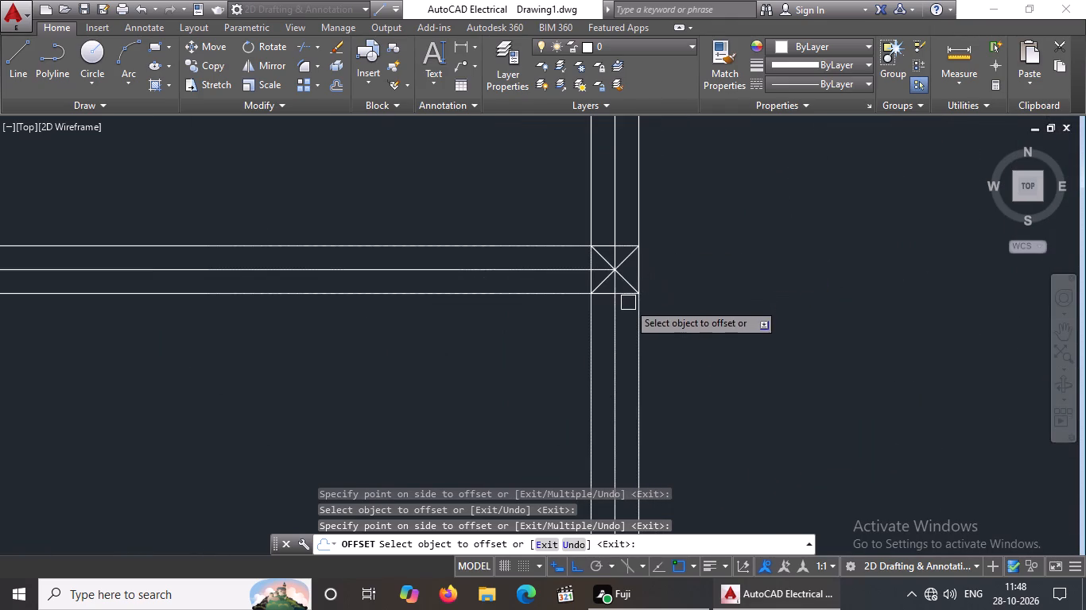
{"action": "left_click", "coordinate": [626, 294]}
{"action": "key", "text": "Escape"}
{"action": "key", "text": "Escape"}
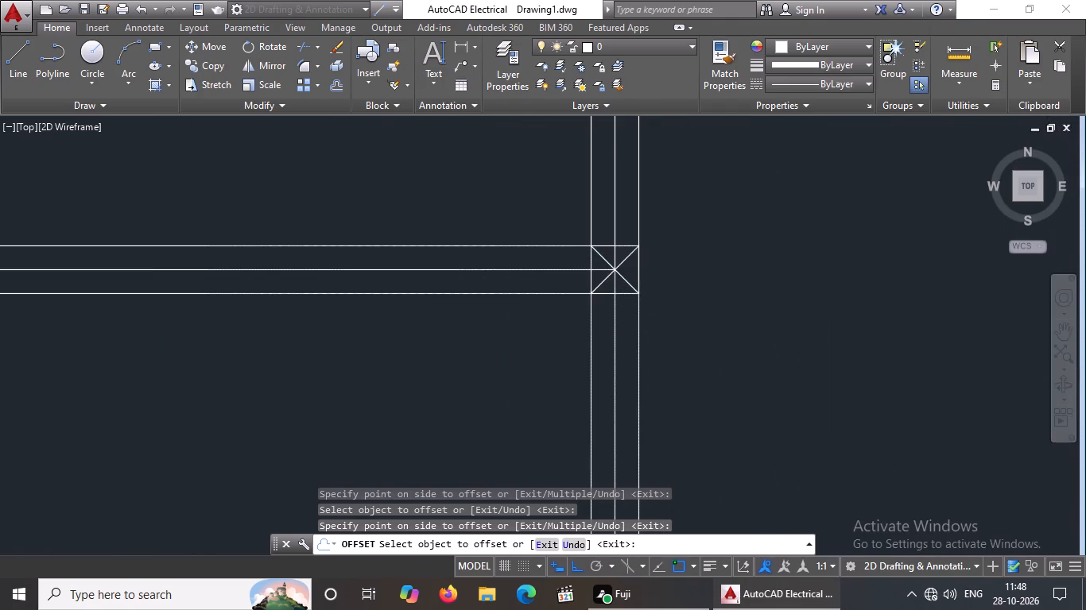
{"action": "key", "text": "o"}
{"action": "key", "text": "Return"}
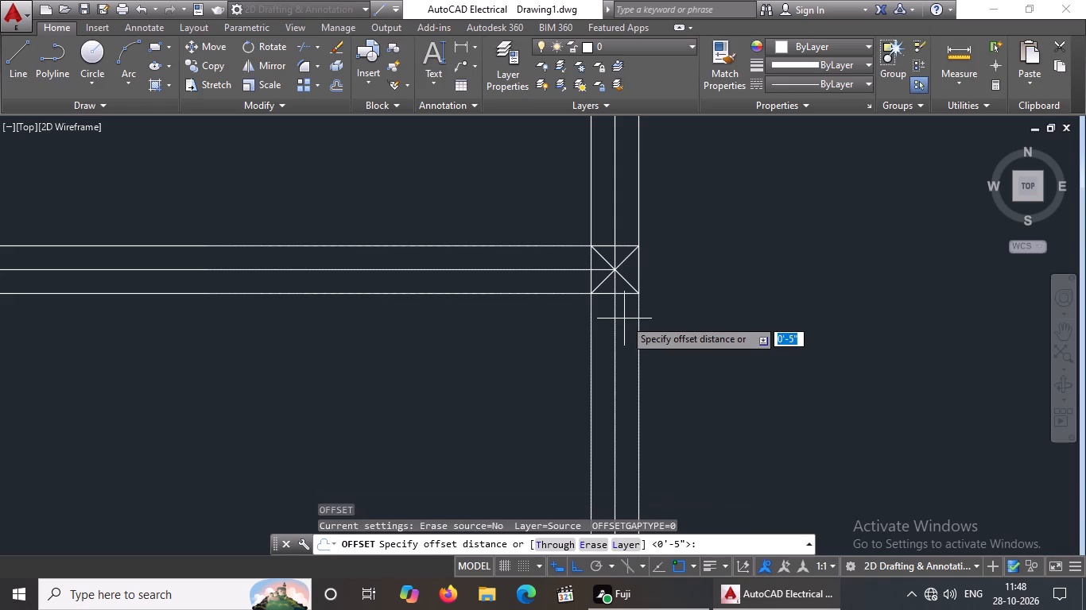
{"action": "key", "text": "5"}
{"action": "key", "text": "shift+quotedbl"}
{"action": "key", "text": "Return"}
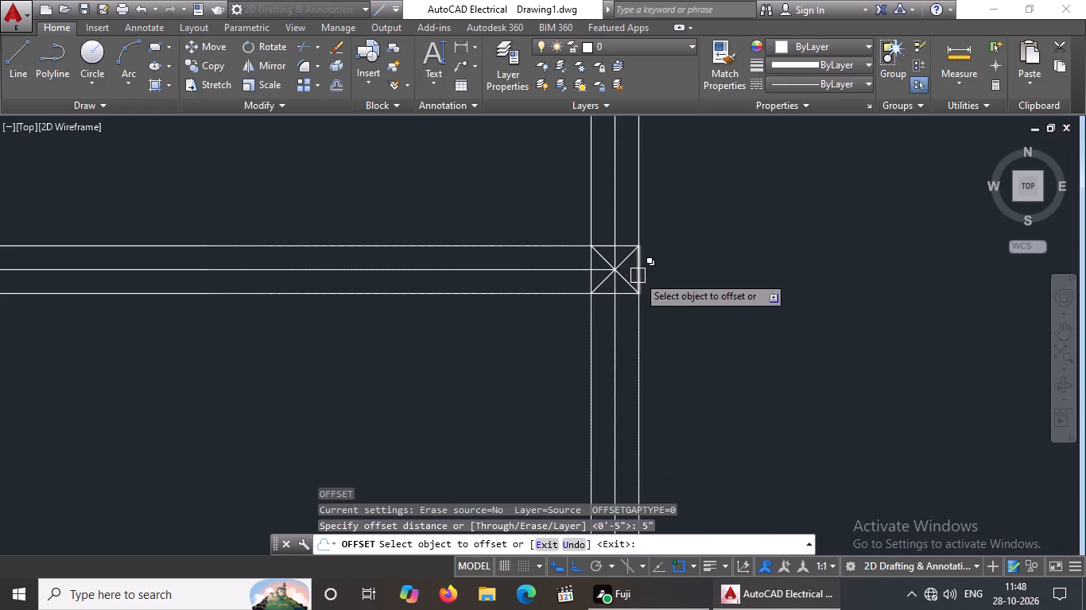
{"action": "left_click_drag", "start_coordinate": [638, 274], "coordinate": [646, 274]}
{"action": "left_click", "coordinate": [743, 277]}
{"action": "left_click_drag", "start_coordinate": [665, 272], "coordinate": [679, 271]}
{"action": "left_click", "coordinate": [731, 264]}
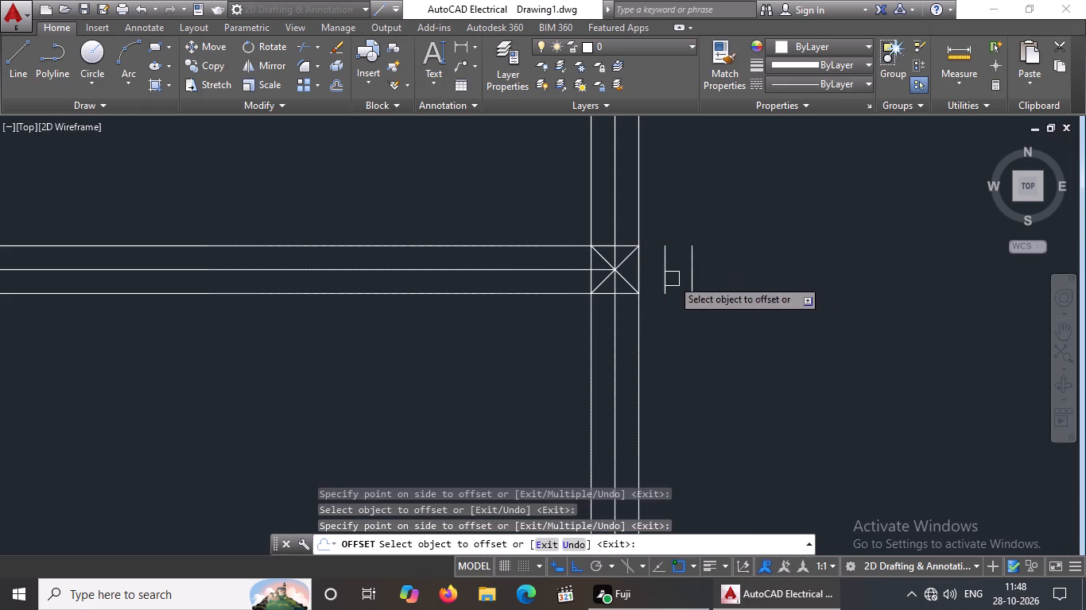
Offset the left and bottom sides of the central-wall column on the left bay's uppermost interior cross wall outward at 5" spacing, two lines per side.
{"action": "scroll", "coordinate": [606, 271], "scroll_direction": "up", "scroll_amount": 2}
{"action": "left_click_drag", "start_coordinate": [570, 288], "coordinate": [561, 292]}
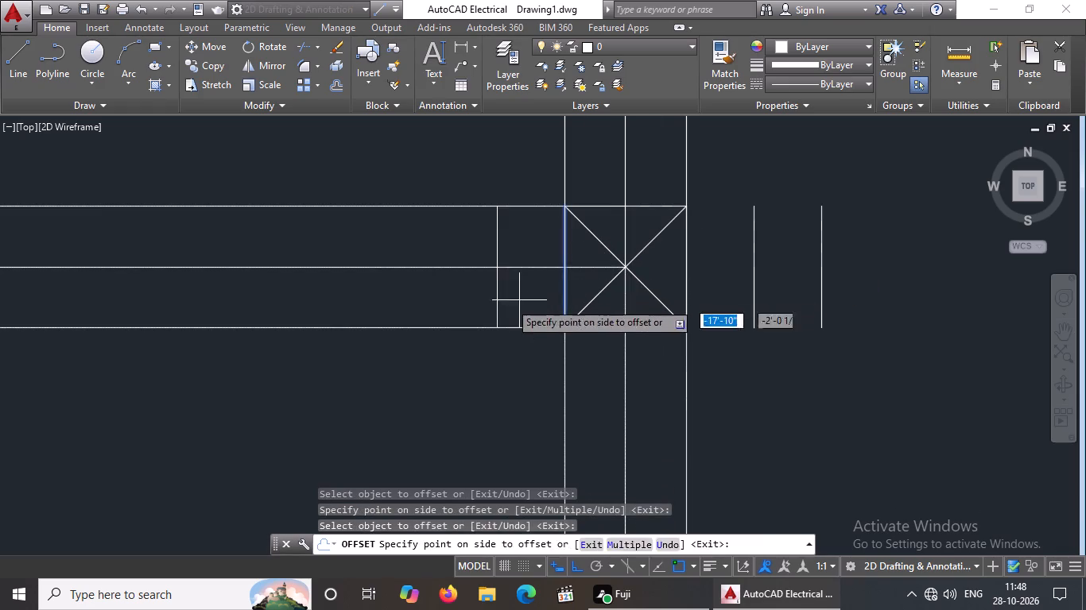
{"action": "left_click", "coordinate": [507, 303]}
{"action": "left_click", "coordinate": [495, 295]}
{"action": "left_click", "coordinate": [442, 326]}
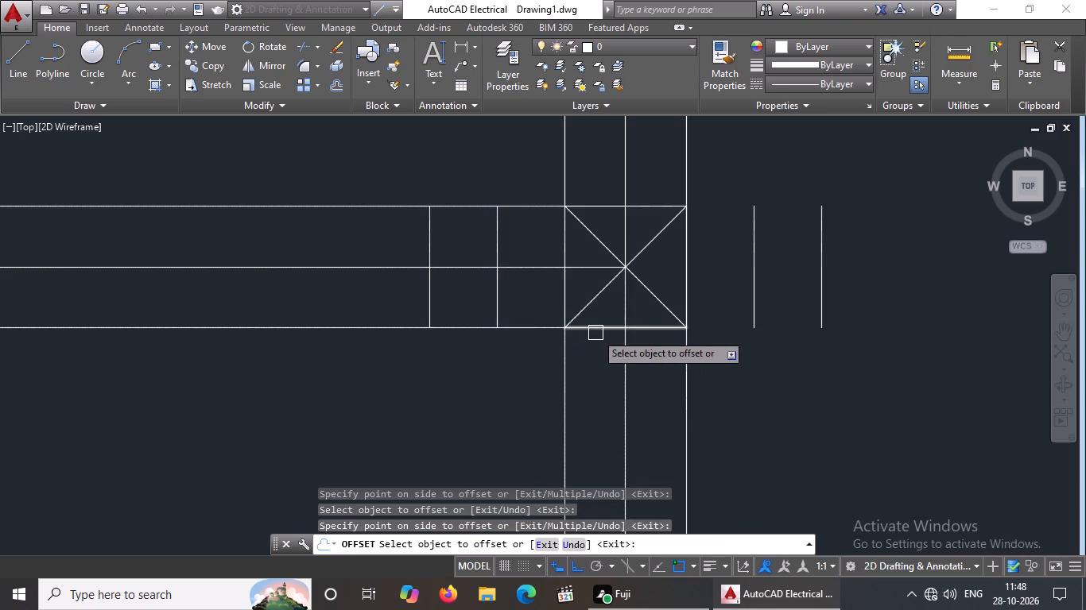
{"action": "left_click_drag", "start_coordinate": [595, 328], "coordinate": [590, 361]}
{"action": "left_click", "coordinate": [585, 391]}
{"action": "left_click", "coordinate": [587, 397]}
{"action": "left_click_drag", "start_coordinate": [584, 457], "coordinate": [584, 450]}
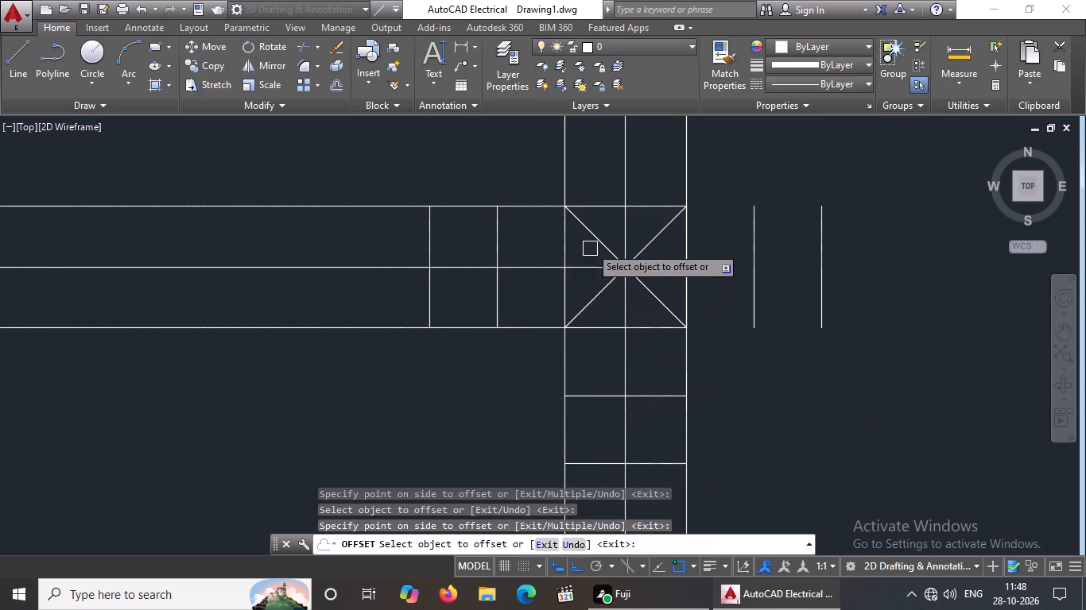
Offset the top side of the central-wall column on the left bay's uppermost interior cross wall upward twice at 5" spacing.
{"action": "left_click_drag", "start_coordinate": [591, 203], "coordinate": [591, 195]}
{"action": "left_click", "coordinate": [592, 182]}
{"action": "scroll", "coordinate": [594, 188], "scroll_direction": "down", "scroll_amount": 4}
{"action": "scroll", "coordinate": [600, 175], "scroll_direction": "up", "scroll_amount": 3}
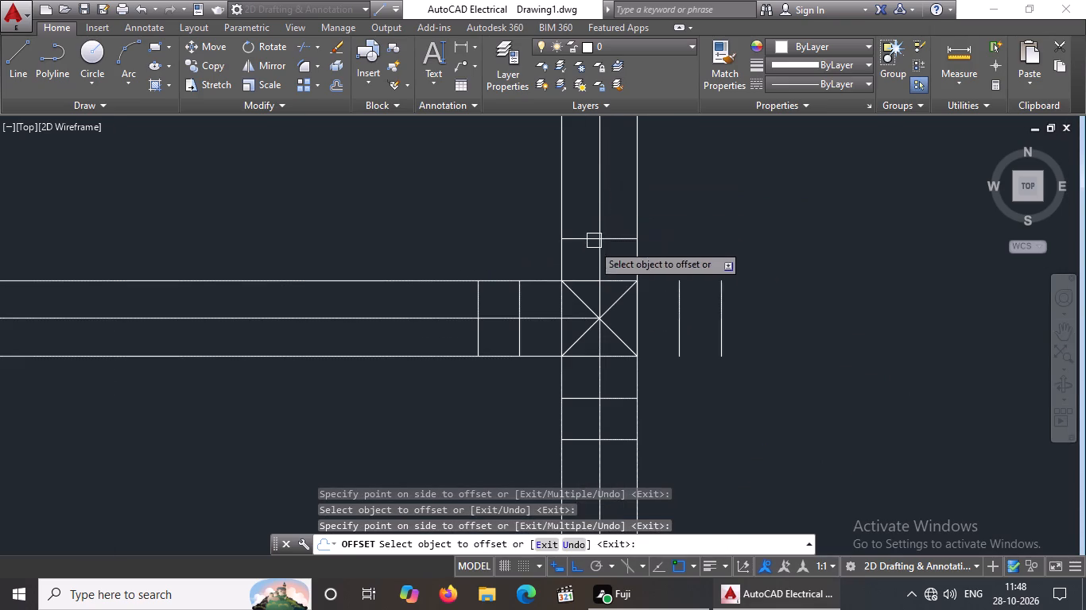
{"action": "left_click_drag", "start_coordinate": [584, 241], "coordinate": [583, 232]}
{"action": "left_click", "coordinate": [580, 203]}
Offset the bottom side of the left-wall column on the left bay's uppermost interior cross wall downward twice at 5" spacing.
{"action": "scroll", "coordinate": [583, 203], "scroll_direction": "down", "scroll_amount": 4}
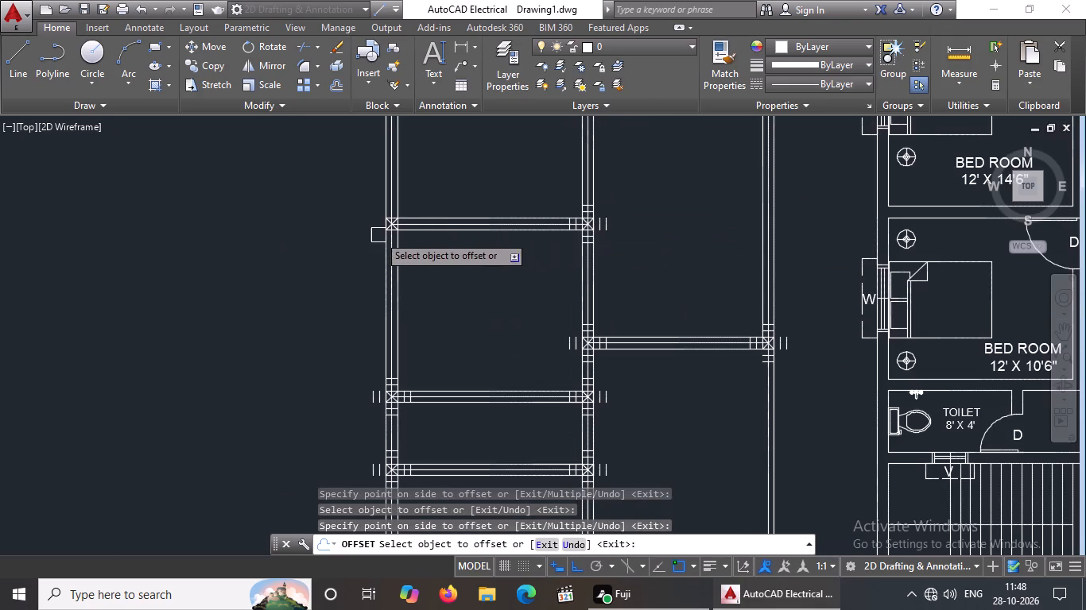
{"action": "scroll", "coordinate": [388, 224], "scroll_direction": "up", "scroll_amount": 4}
{"action": "left_click", "coordinate": [421, 257]}
{"action": "left_click", "coordinate": [418, 315]}
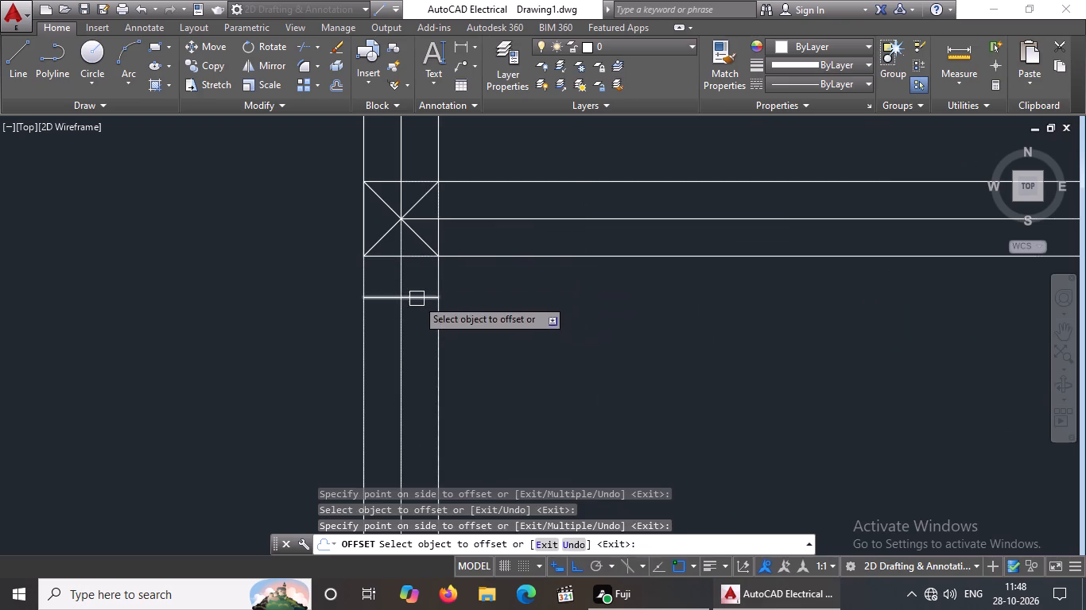
{"action": "left_click", "coordinate": [417, 299]}
{"action": "left_click_drag", "start_coordinate": [390, 369], "coordinate": [398, 341]}
Offset the right and left sides of the left-wall column on the left bay's uppermost interior cross wall outward at 5" spacing, two lines per side.
{"action": "left_click", "coordinate": [437, 229]}
{"action": "left_click", "coordinate": [479, 236]}
{"action": "left_click_drag", "start_coordinate": [479, 234], "coordinate": [487, 230]}
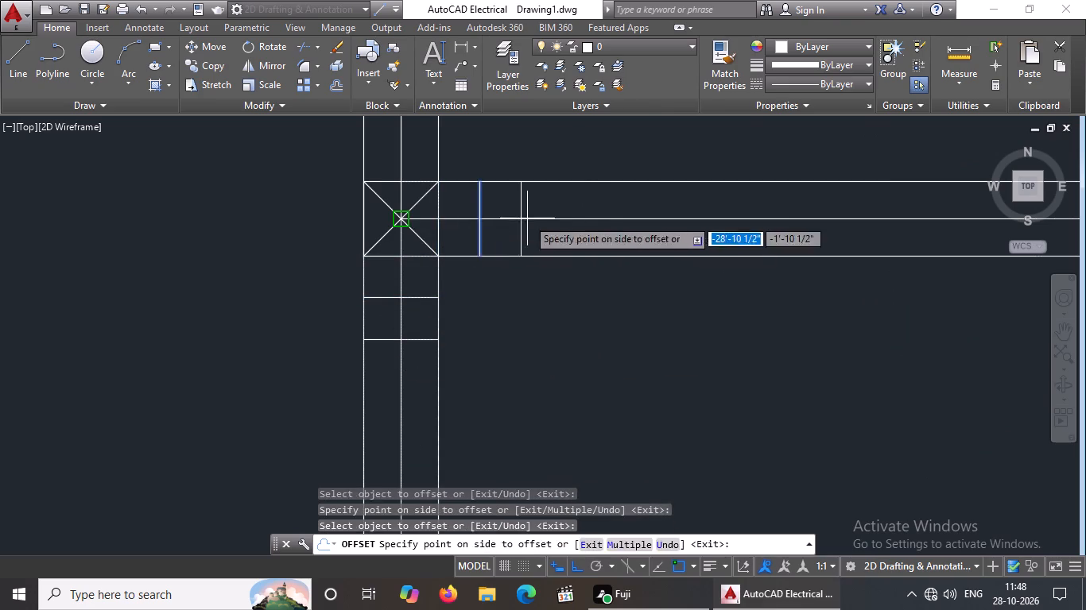
{"action": "left_click", "coordinate": [527, 218]}
{"action": "left_click", "coordinate": [365, 227]}
{"action": "left_click", "coordinate": [333, 237]}
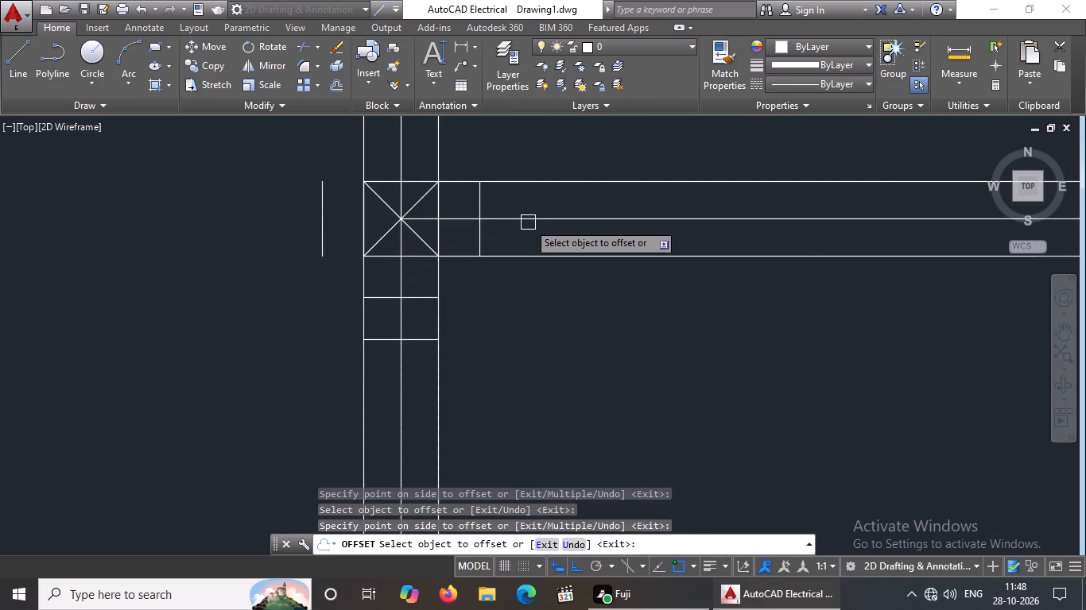
{"action": "left_click_drag", "start_coordinate": [479, 237], "coordinate": [495, 232]}
{"action": "left_click", "coordinate": [600, 227]}
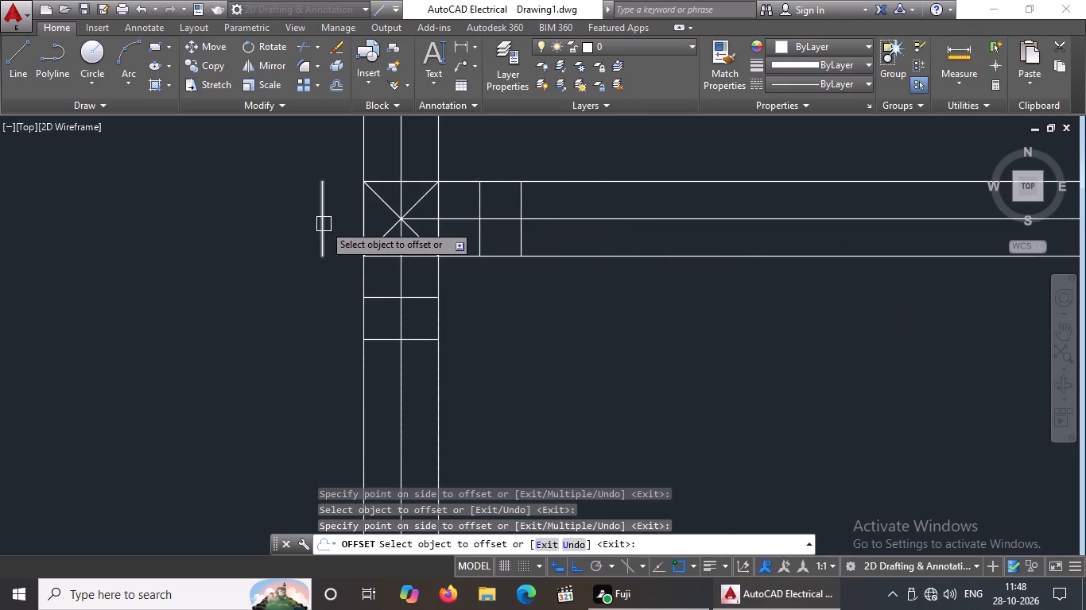
{"action": "left_click_drag", "start_coordinate": [324, 224], "coordinate": [284, 234]}
{"action": "left_click_drag", "start_coordinate": [72, 241], "coordinate": [119, 234]}
Offset the top side of the left-wall column on the left bay's uppermost interior cross wall upward twice at 5" spacing.
{"action": "scroll", "coordinate": [391, 183], "scroll_direction": "down", "scroll_amount": 5}
{"action": "scroll", "coordinate": [398, 163], "scroll_direction": "up", "scroll_amount": 4}
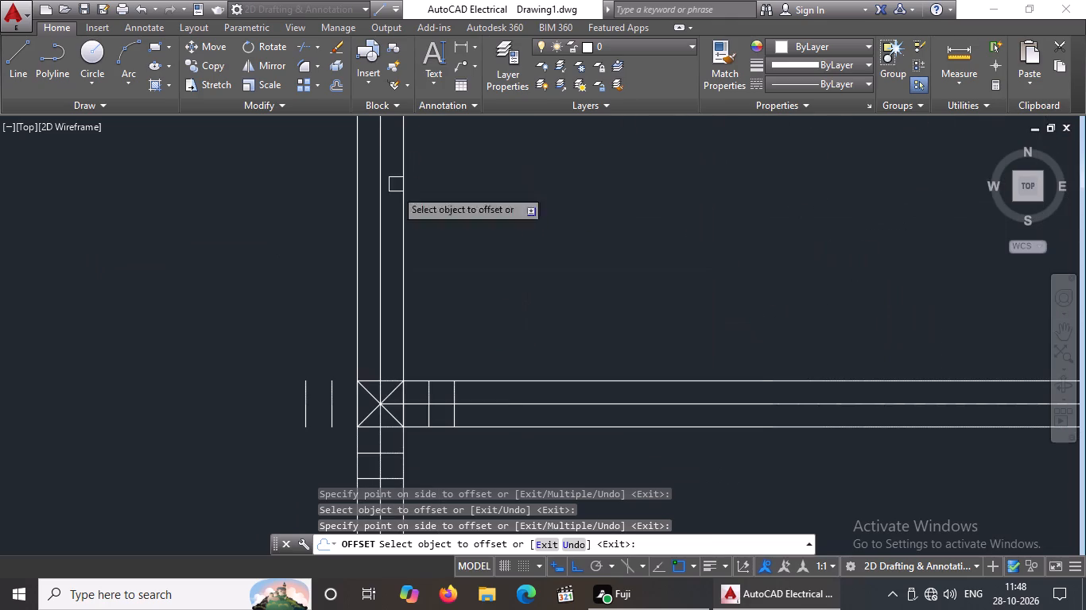
{"action": "scroll", "coordinate": [367, 382], "scroll_direction": "up", "scroll_amount": 3}
{"action": "left_click_drag", "start_coordinate": [367, 380], "coordinate": [367, 352]}
{"action": "left_click", "coordinate": [367, 304]}
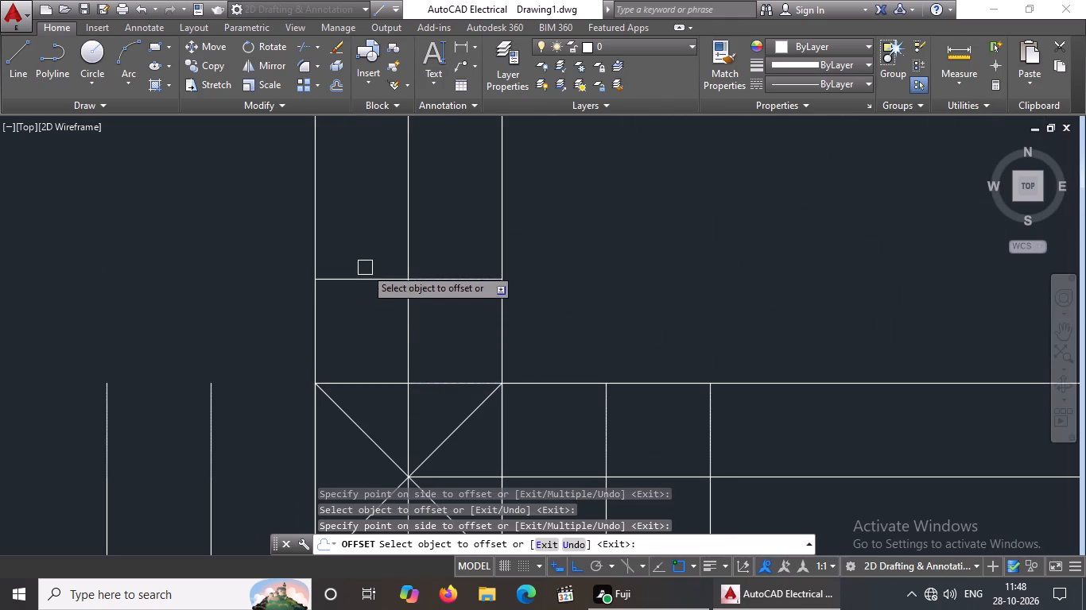
{"action": "left_click_drag", "start_coordinate": [363, 284], "coordinate": [367, 265]}
{"action": "left_click", "coordinate": [369, 245]}
Offset the bottom and right sides of the central-wall column on the right bay's upper interior cross wall outward at 5" spacing, two lines per side.
{"action": "scroll", "coordinate": [388, 234], "scroll_direction": "down", "scroll_amount": 6}
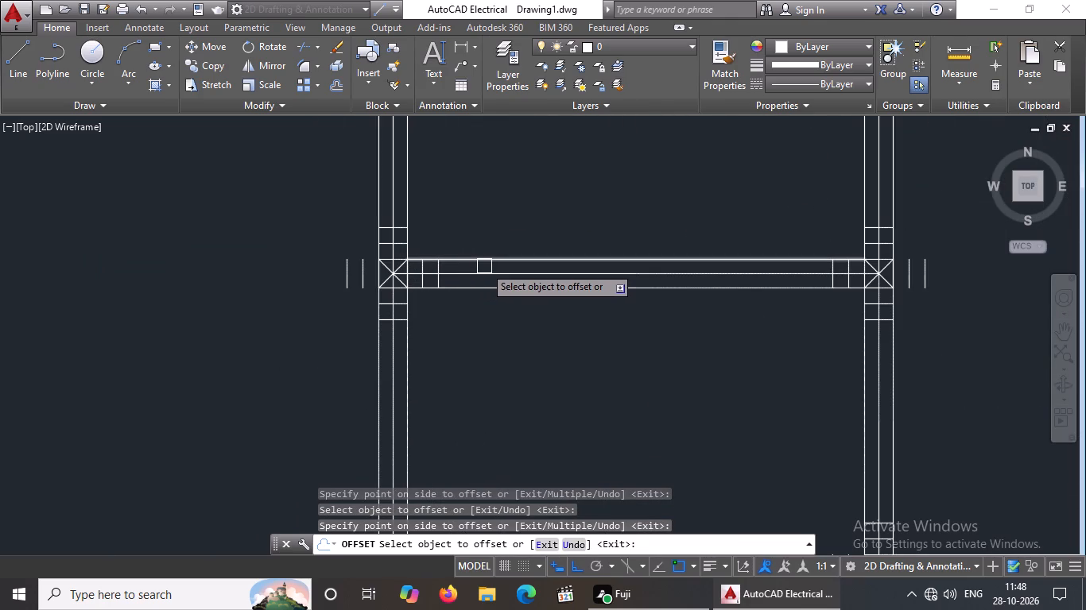
{"action": "scroll", "coordinate": [491, 293], "scroll_direction": "down", "scroll_amount": 4}
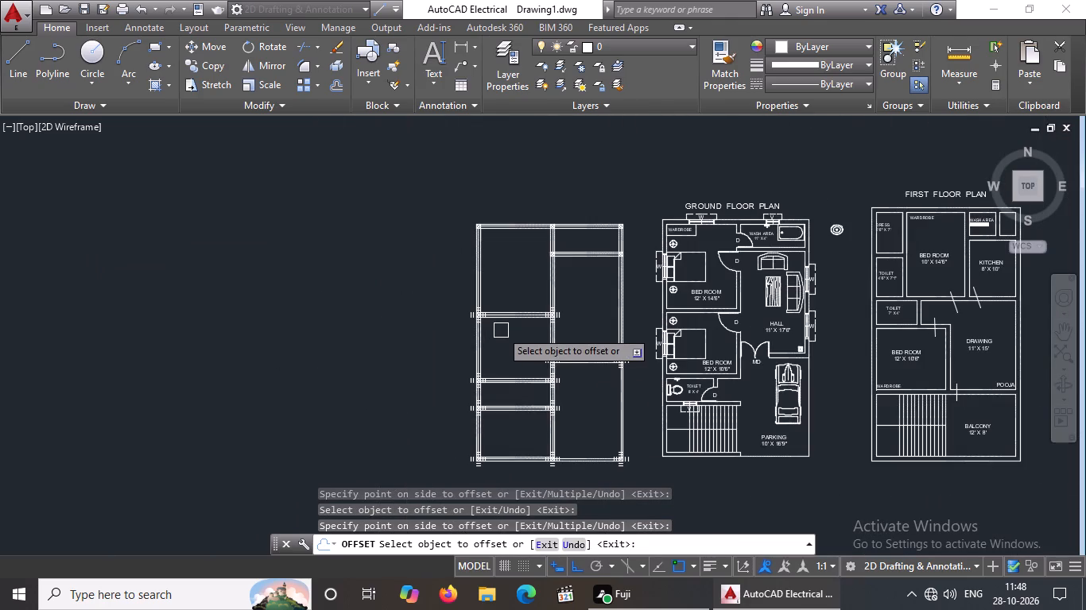
{"action": "scroll", "coordinate": [567, 254], "scroll_direction": "up", "scroll_amount": 3}
{"action": "scroll", "coordinate": [493, 249], "scroll_direction": "up", "scroll_amount": 4}
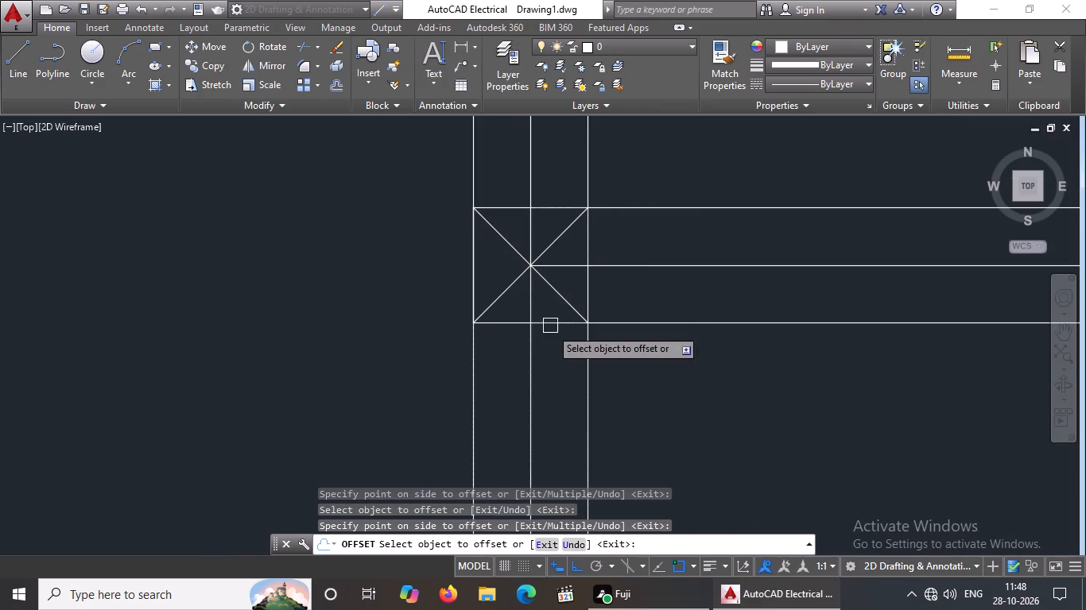
{"action": "left_click", "coordinate": [549, 322]}
{"action": "left_click", "coordinate": [557, 394]}
{"action": "left_click", "coordinate": [560, 386]}
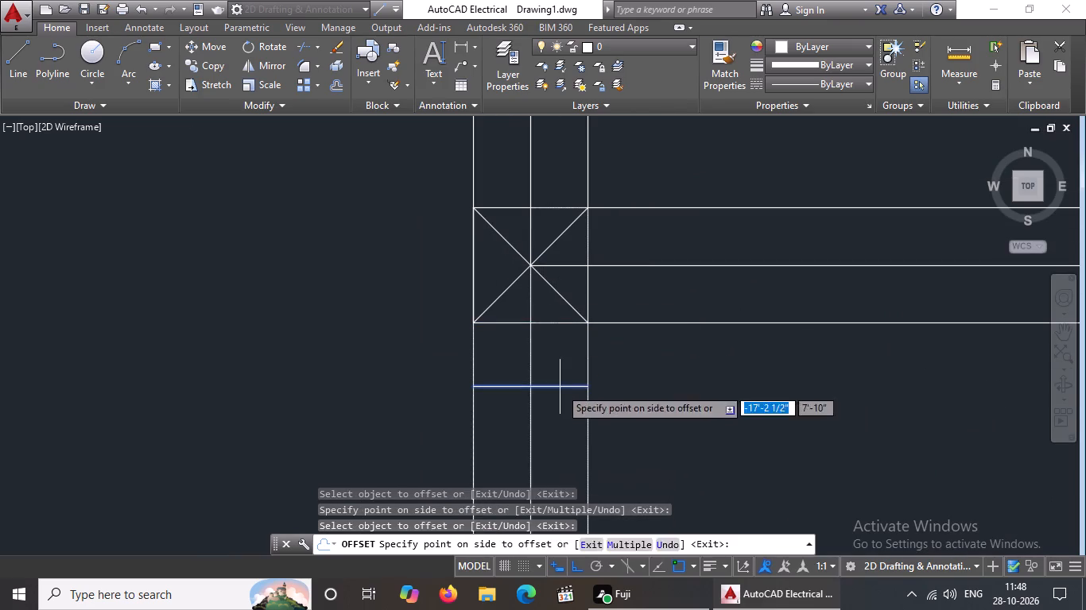
{"action": "left_click", "coordinate": [560, 438]}
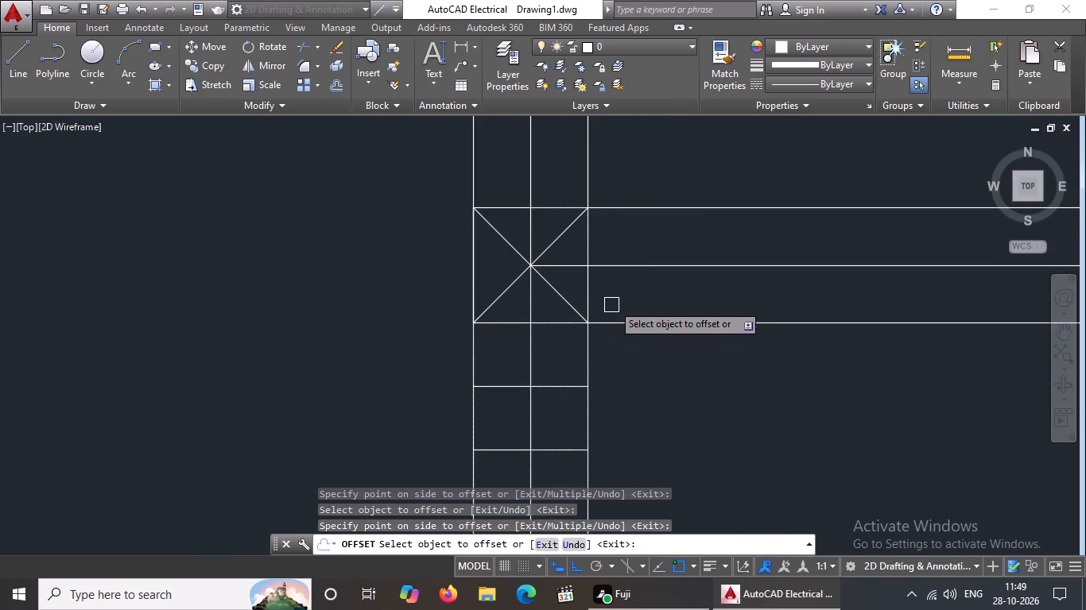
{"action": "left_click", "coordinate": [588, 292]}
{"action": "left_click", "coordinate": [650, 284]}
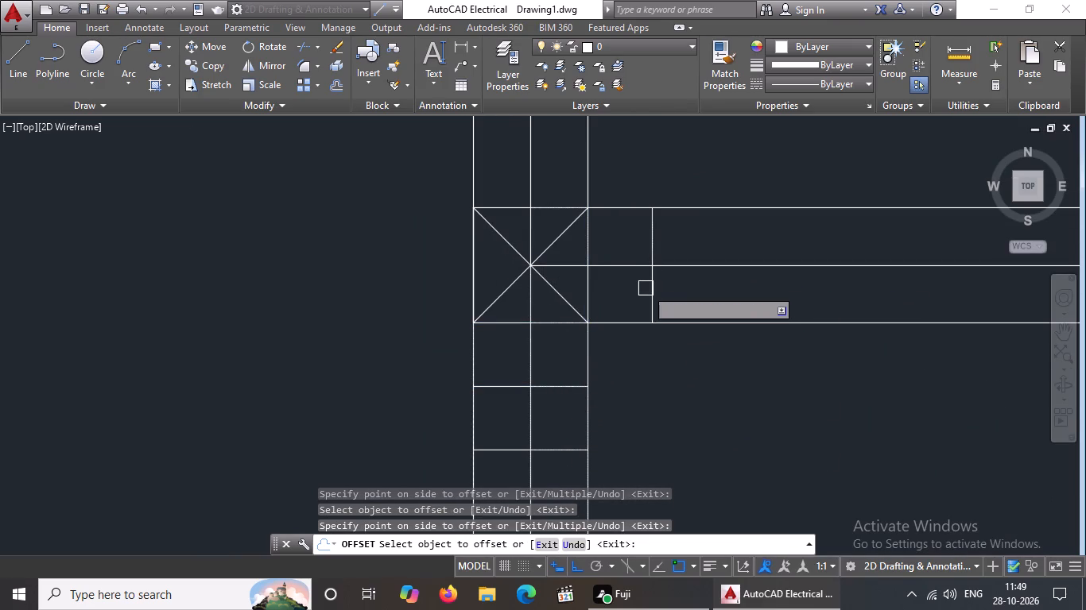
{"action": "left_click_drag", "start_coordinate": [651, 287], "coordinate": [660, 286]}
{"action": "left_click", "coordinate": [767, 297]}
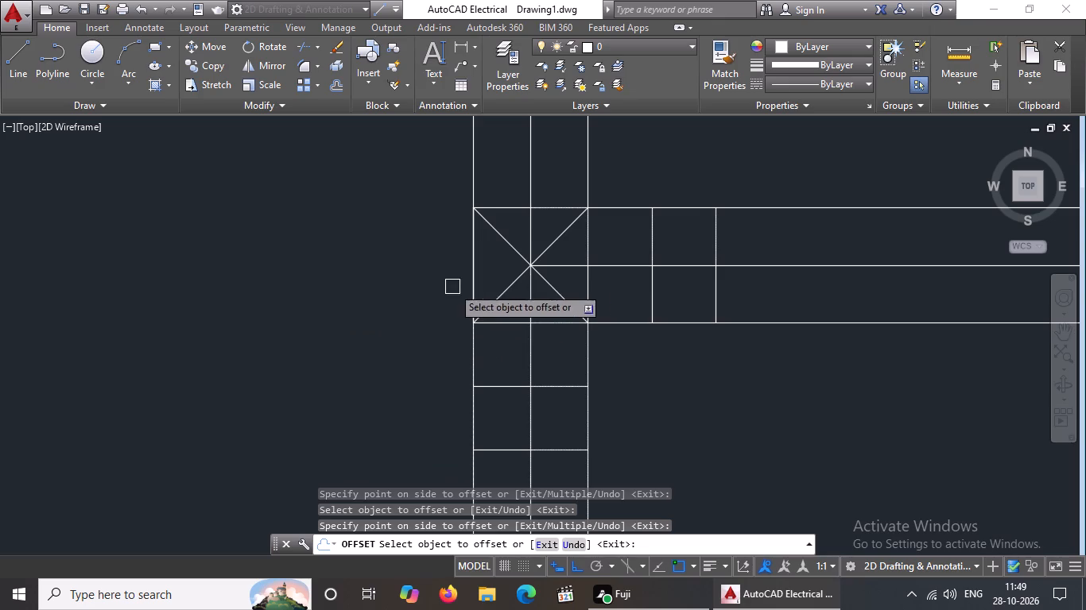
Offset the left and top sides of the central-wall column on the right bay's upper interior cross wall outward at 5" spacing, two lines per side.
{"action": "left_click_drag", "start_coordinate": [470, 275], "coordinate": [454, 287]}
{"action": "left_click_drag", "start_coordinate": [350, 345], "coordinate": [366, 320]}
{"action": "left_click", "coordinate": [413, 280]}
{"action": "left_click_drag", "start_coordinate": [353, 311], "coordinate": [370, 304]}
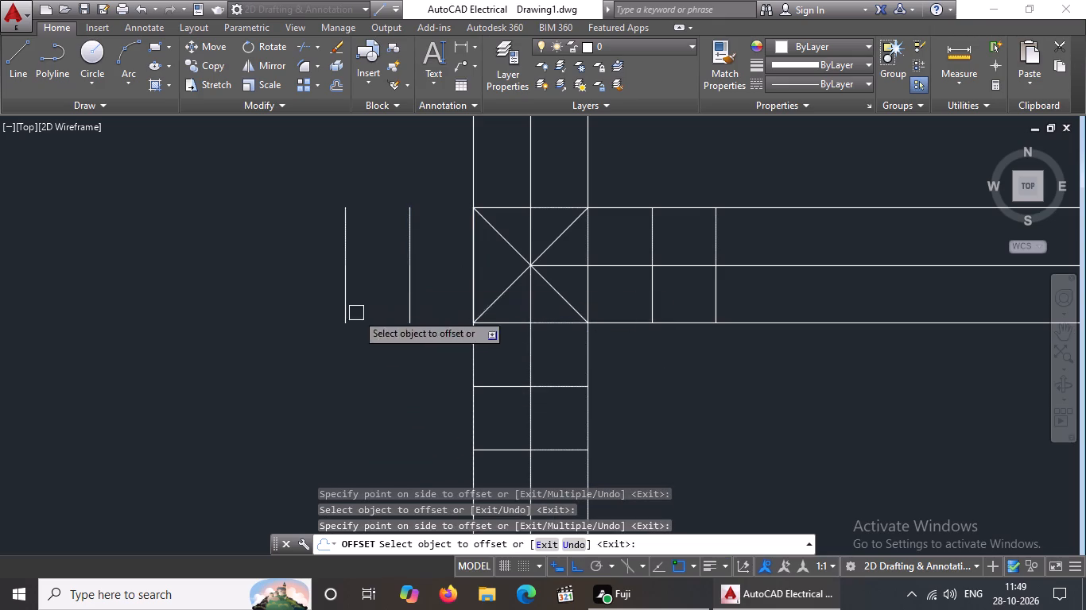
{"action": "left_click_drag", "start_coordinate": [515, 203], "coordinate": [514, 194]}
{"action": "left_click", "coordinate": [511, 183]}
{"action": "scroll", "coordinate": [511, 161], "scroll_direction": "down", "scroll_amount": 6}
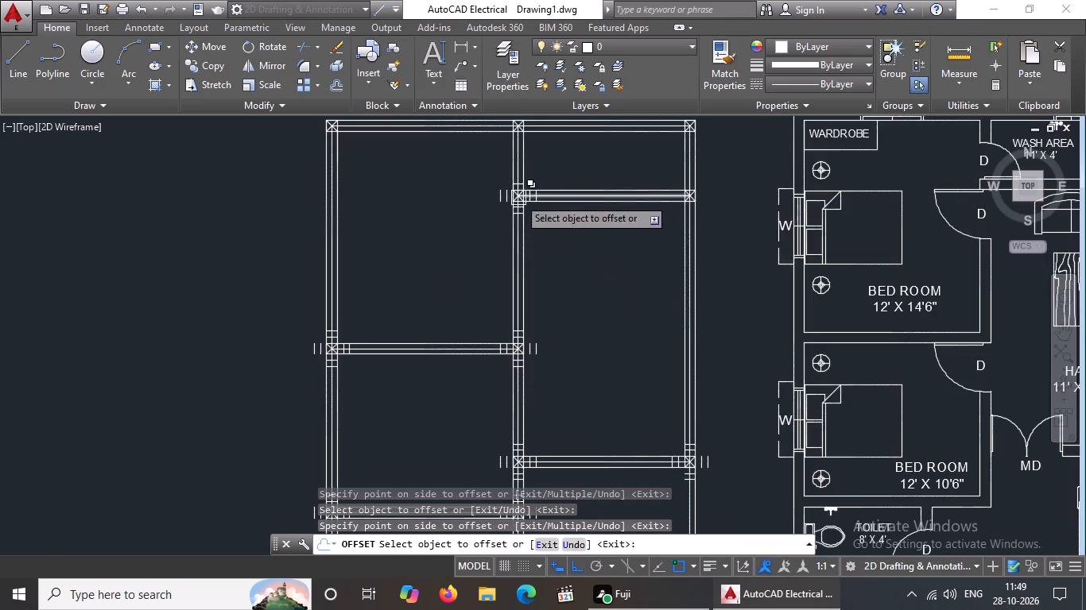
{"action": "scroll", "coordinate": [516, 156], "scroll_direction": "up", "scroll_amount": 3}
{"action": "scroll", "coordinate": [501, 262], "scroll_direction": "up", "scroll_amount": 2}
{"action": "left_click_drag", "start_coordinate": [503, 275], "coordinate": [510, 226]}
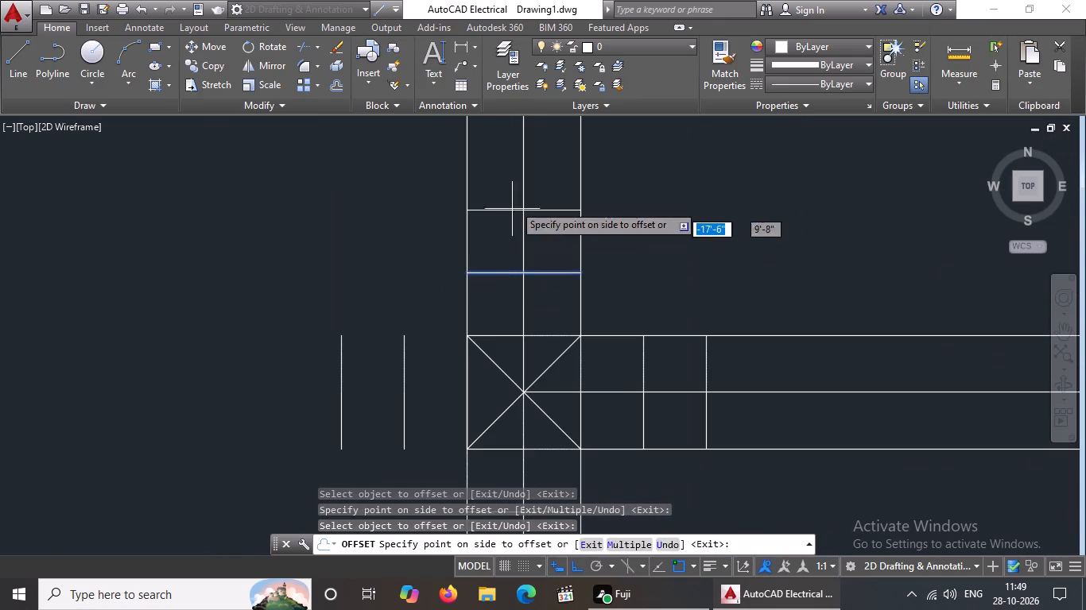
{"action": "left_click", "coordinate": [514, 203]}
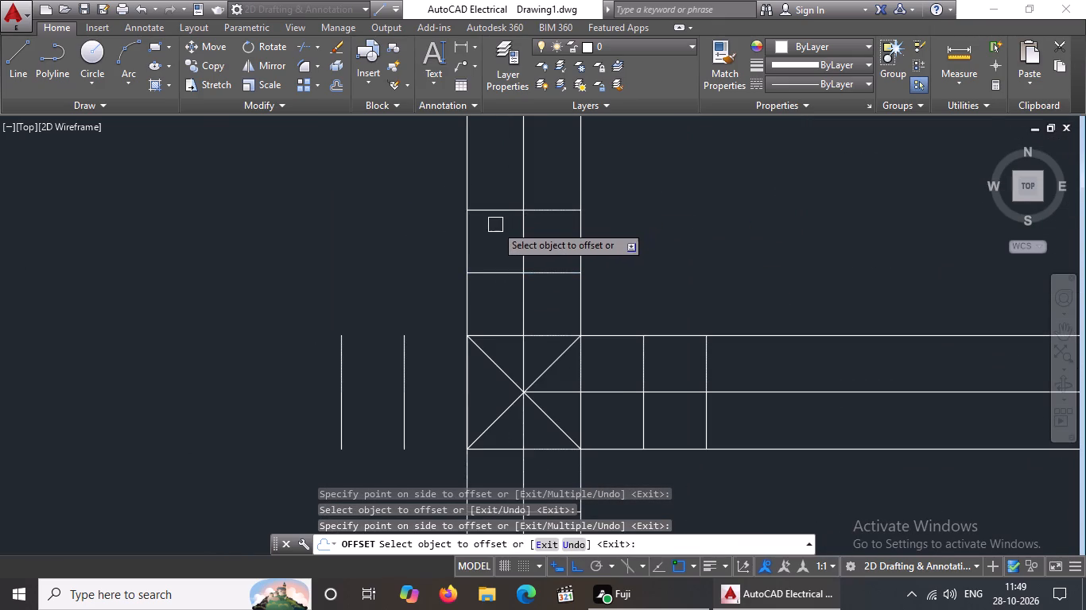
Offset the left and bottom sides of the right-wall column on the right bay's upper interior cross wall outward at 5" spacing, two lines per side.
{"action": "scroll", "coordinate": [495, 225], "scroll_direction": "down", "scroll_amount": 5}
{"action": "scroll", "coordinate": [650, 247], "scroll_direction": "up", "scroll_amount": 5}
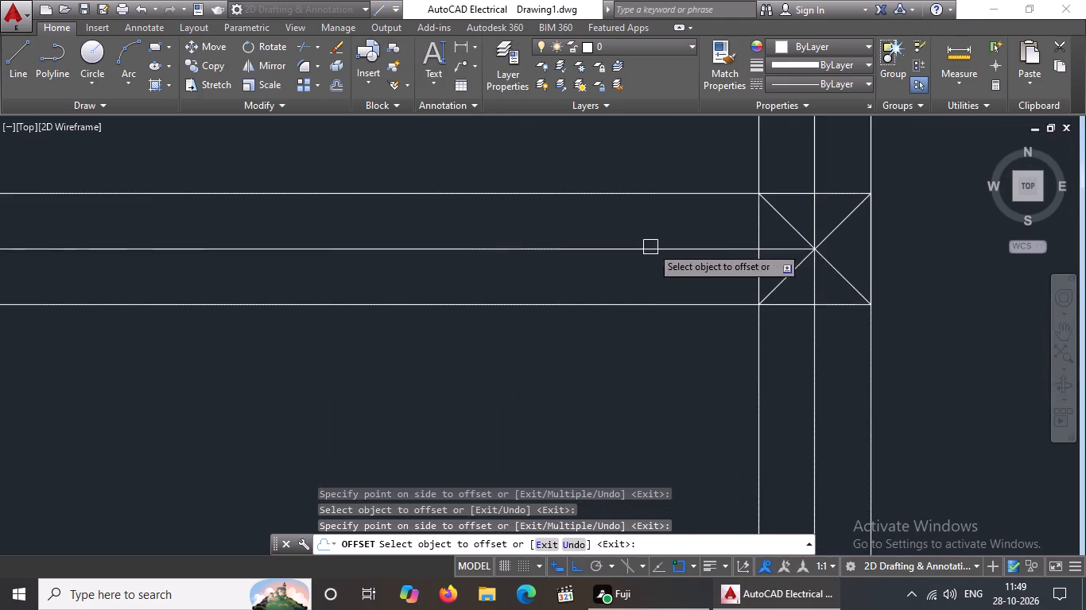
{"action": "left_click_drag", "start_coordinate": [758, 274], "coordinate": [750, 279]}
{"action": "left_click", "coordinate": [652, 296]}
{"action": "left_click_drag", "start_coordinate": [694, 264], "coordinate": [680, 279]}
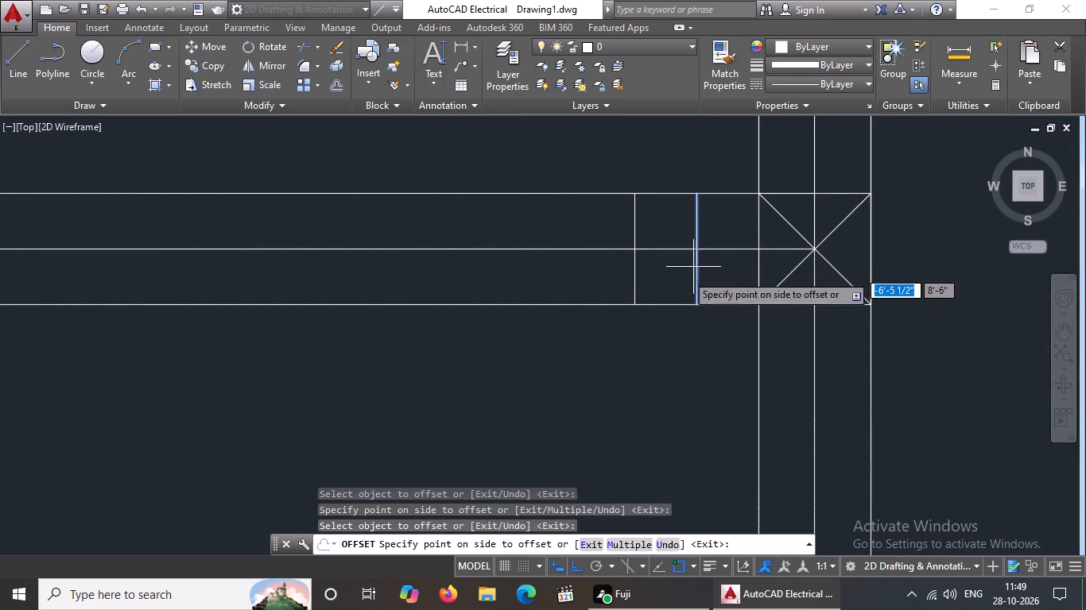
{"action": "left_click_drag", "start_coordinate": [680, 279], "coordinate": [660, 291]}
{"action": "left_click_drag", "start_coordinate": [569, 313], "coordinate": [582, 310]}
{"action": "left_click_drag", "start_coordinate": [781, 306], "coordinate": [778, 322]}
{"action": "left_click", "coordinate": [770, 373]}
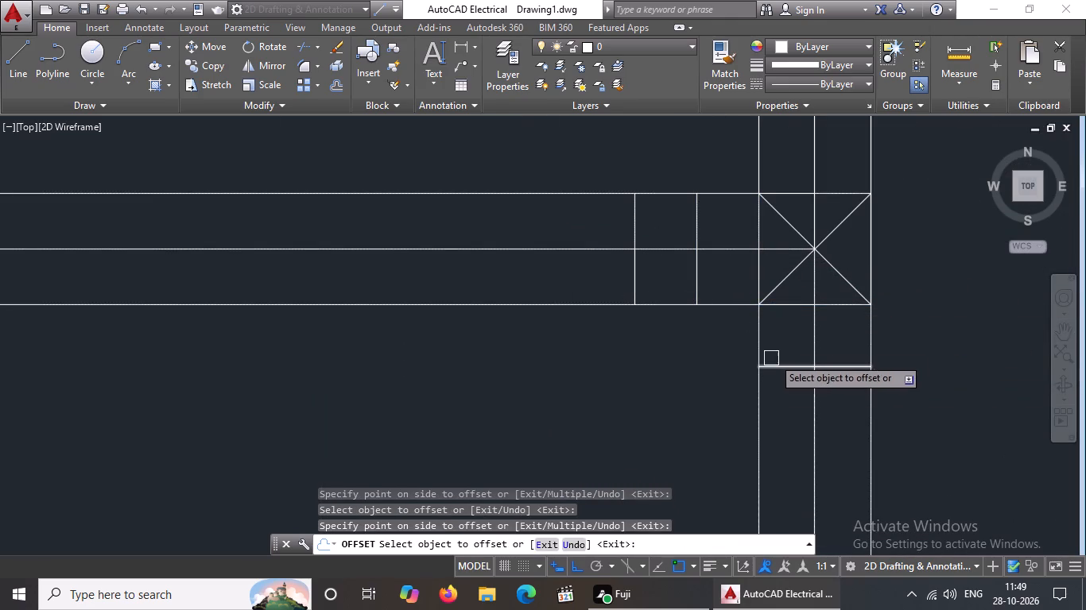
{"action": "left_click", "coordinate": [785, 370]}
{"action": "left_click_drag", "start_coordinate": [778, 446], "coordinate": [778, 453]}
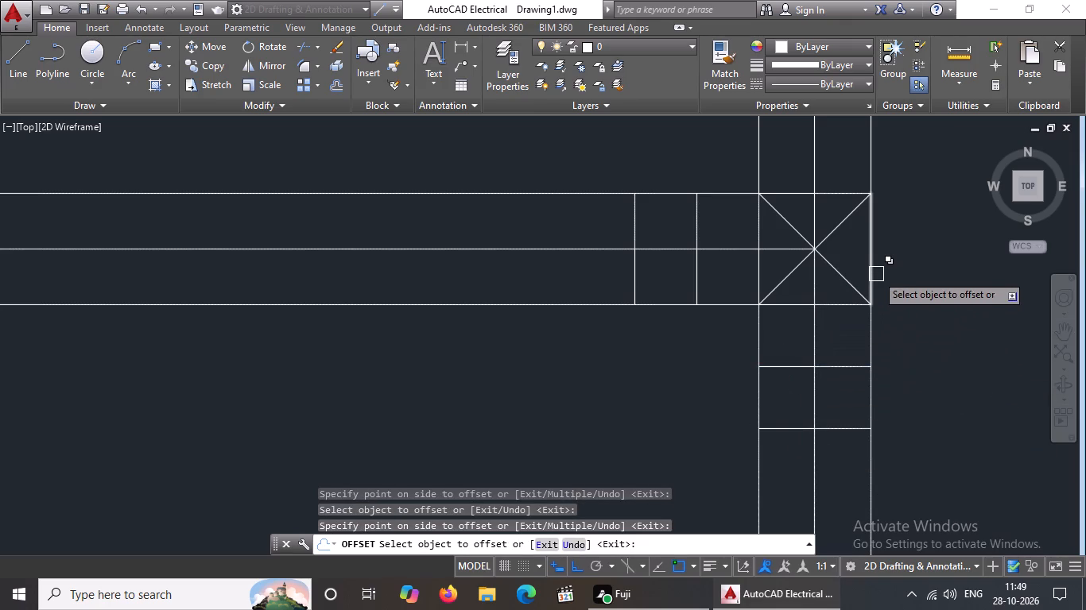
Offset the right and top sides of the right-wall column on the right bay's upper interior cross wall outward at 5" spacing, two lines per side.
{"action": "left_click", "coordinate": [871, 268]}
{"action": "left_click", "coordinate": [901, 263]}
{"action": "left_click", "coordinate": [932, 242]}
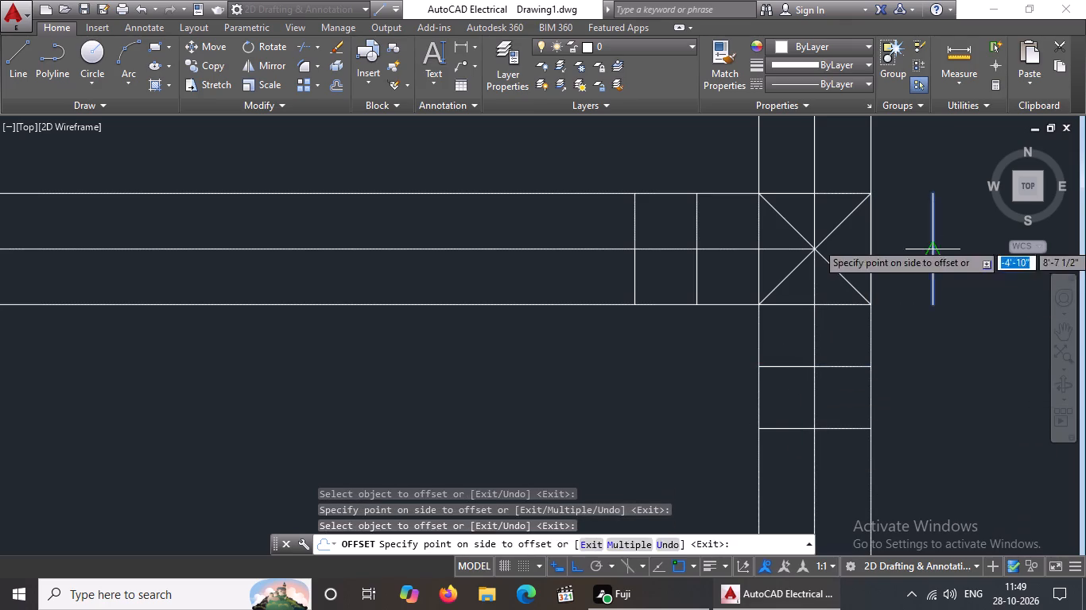
{"action": "left_click", "coordinate": [973, 250]}
{"action": "scroll", "coordinate": [889, 274], "scroll_direction": "down", "scroll_amount": 7}
{"action": "scroll", "coordinate": [847, 277], "scroll_direction": "up", "scroll_amount": 5}
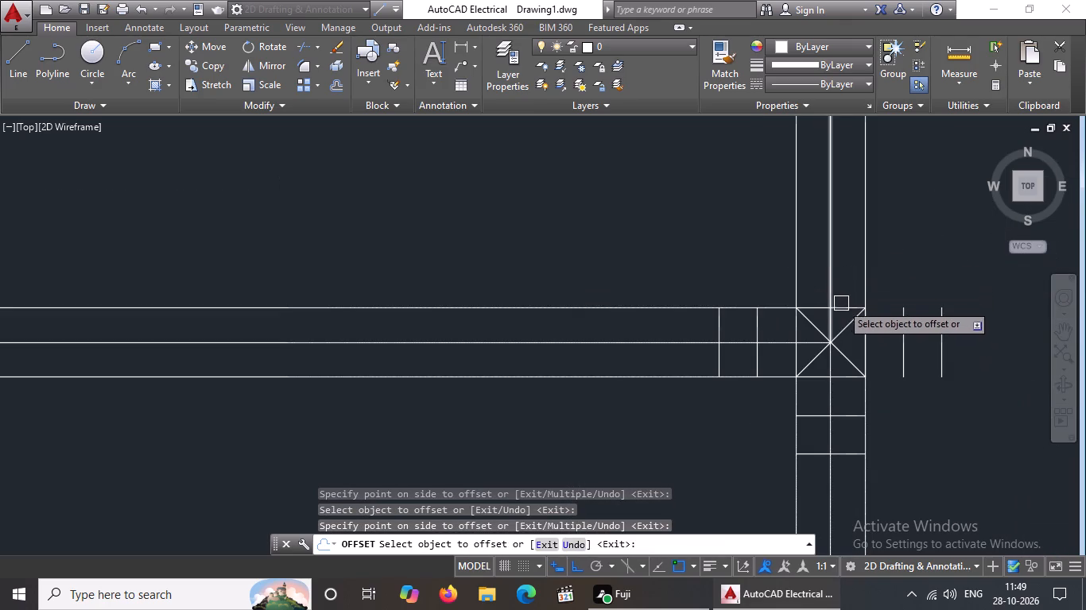
{"action": "scroll", "coordinate": [842, 305], "scroll_direction": "up", "scroll_amount": 1}
{"action": "left_click_drag", "start_coordinate": [843, 307], "coordinate": [843, 293]}
{"action": "left_click", "coordinate": [843, 272]}
{"action": "left_click", "coordinate": [843, 253]}
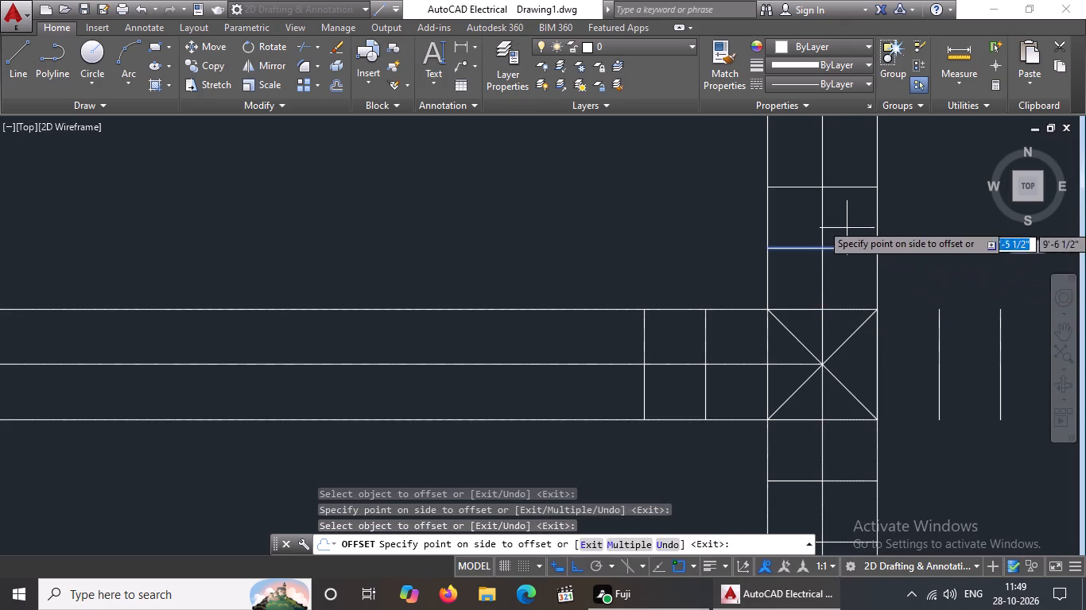
{"action": "left_click", "coordinate": [847, 222]}
Offset the right and top sides of the plan's top-right corner column outward at 5" spacing, two lines per side.
{"action": "scroll", "coordinate": [847, 222], "scroll_direction": "down", "scroll_amount": 7}
{"action": "scroll", "coordinate": [867, 187], "scroll_direction": "up", "scroll_amount": 5}
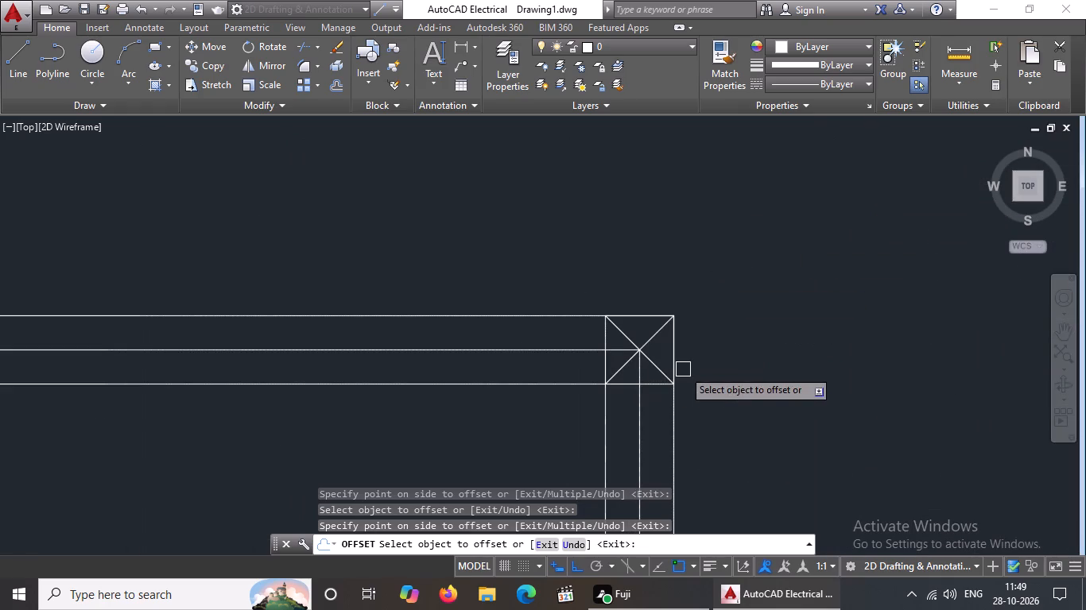
{"action": "left_click_drag", "start_coordinate": [676, 345], "coordinate": [694, 339]}
{"action": "left_click", "coordinate": [783, 322]}
{"action": "left_click", "coordinate": [711, 364]}
{"action": "left_click", "coordinate": [748, 346]}
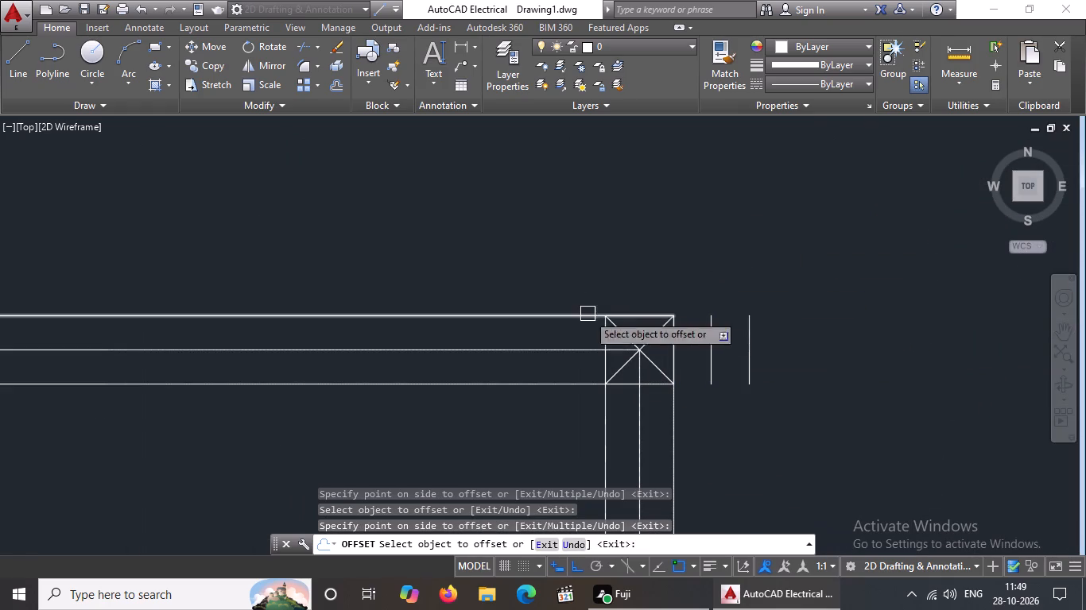
{"action": "left_click_drag", "start_coordinate": [650, 315], "coordinate": [650, 295]}
{"action": "left_click_drag", "start_coordinate": [650, 264], "coordinate": [646, 290]}
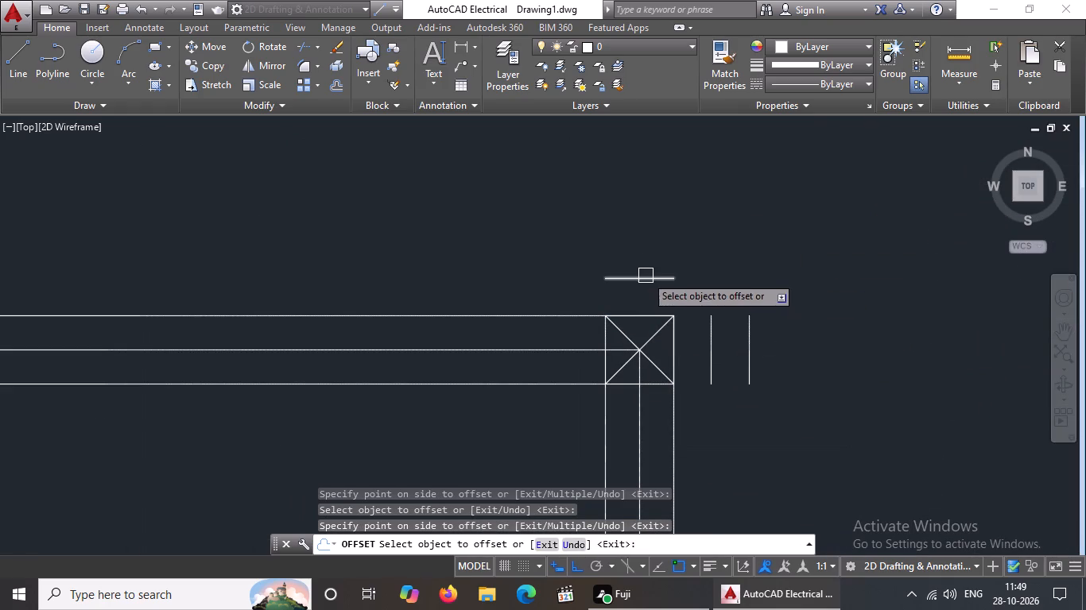
{"action": "left_click", "coordinate": [646, 276]}
{"action": "left_click_drag", "start_coordinate": [650, 245], "coordinate": [618, 384]}
Offset the left and bottom sides of the plan's top-right corner column outward at 5" spacing, two lines per side.
{"action": "left_click", "coordinate": [604, 367]}
{"action": "left_click_drag", "start_coordinate": [461, 388], "coordinate": [500, 367]}
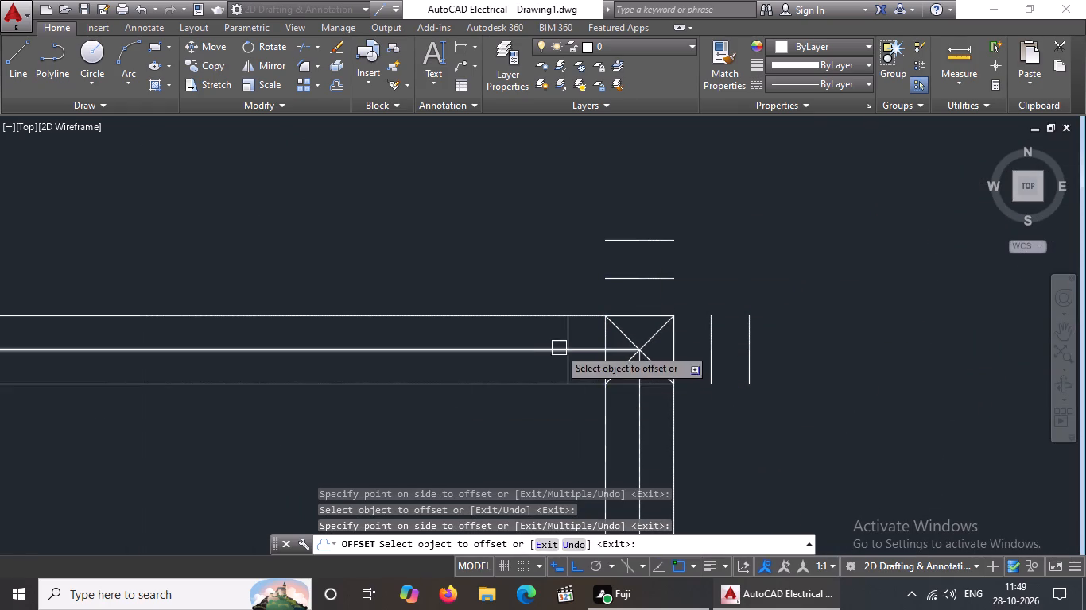
{"action": "left_click_drag", "start_coordinate": [566, 366], "coordinate": [551, 372]}
{"action": "left_click_drag", "start_coordinate": [462, 390], "coordinate": [557, 389]}
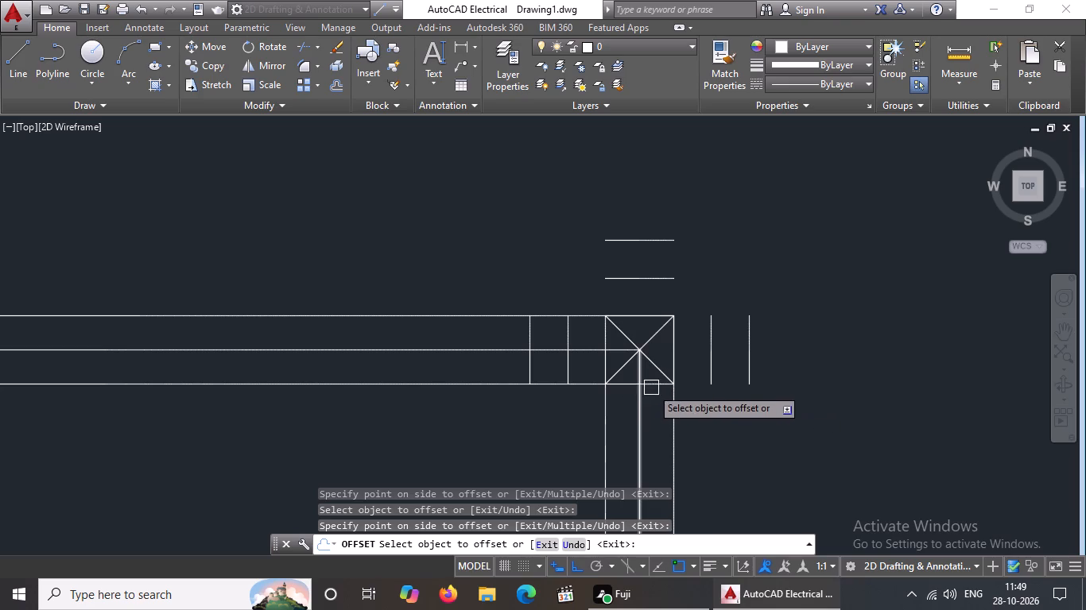
{"action": "left_click_drag", "start_coordinate": [652, 387], "coordinate": [657, 431]}
{"action": "left_click", "coordinate": [657, 431]}
{"action": "left_click", "coordinate": [657, 423]}
{"action": "left_click", "coordinate": [654, 457]}
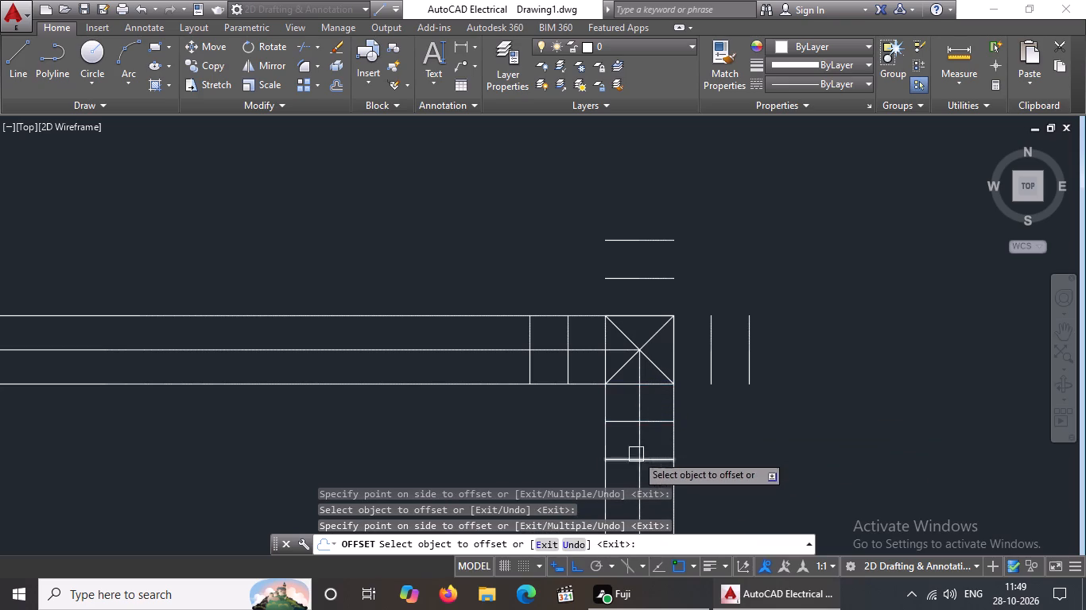
Offset the top and right sides of the central-wall column on the top outer wall outward at 5" spacing, two lines per side.
{"action": "scroll", "coordinate": [581, 430], "scroll_direction": "down", "scroll_amount": 4}
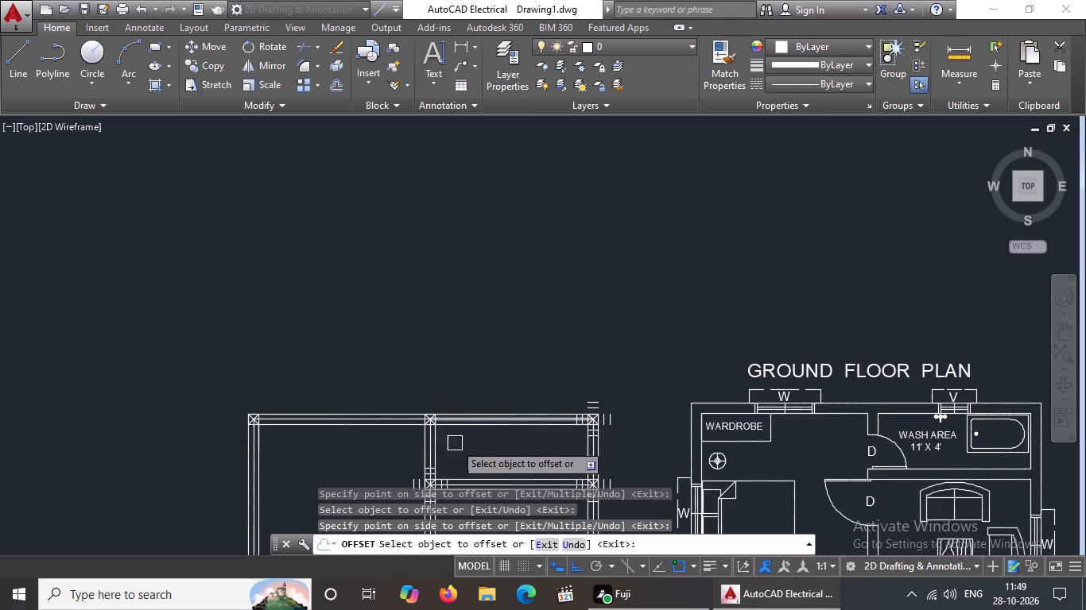
{"action": "scroll", "coordinate": [426, 427], "scroll_direction": "up", "scroll_amount": 4}
{"action": "left_click_drag", "start_coordinate": [447, 339], "coordinate": [448, 311]}
{"action": "left_click_drag", "start_coordinate": [448, 276], "coordinate": [449, 288]}
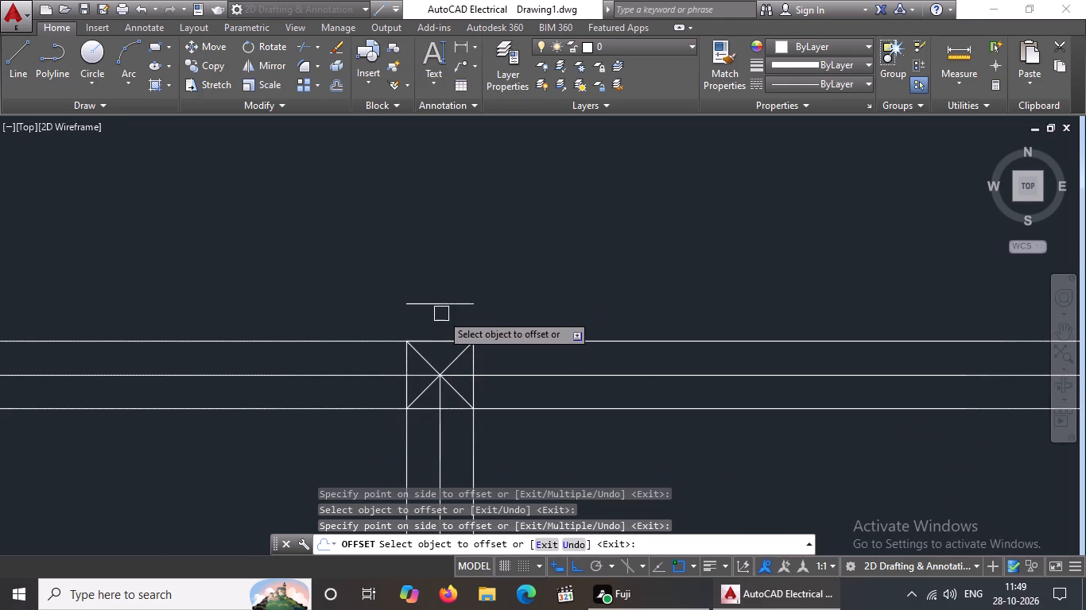
{"action": "left_click_drag", "start_coordinate": [441, 304], "coordinate": [445, 276]}
{"action": "left_click", "coordinate": [449, 257]}
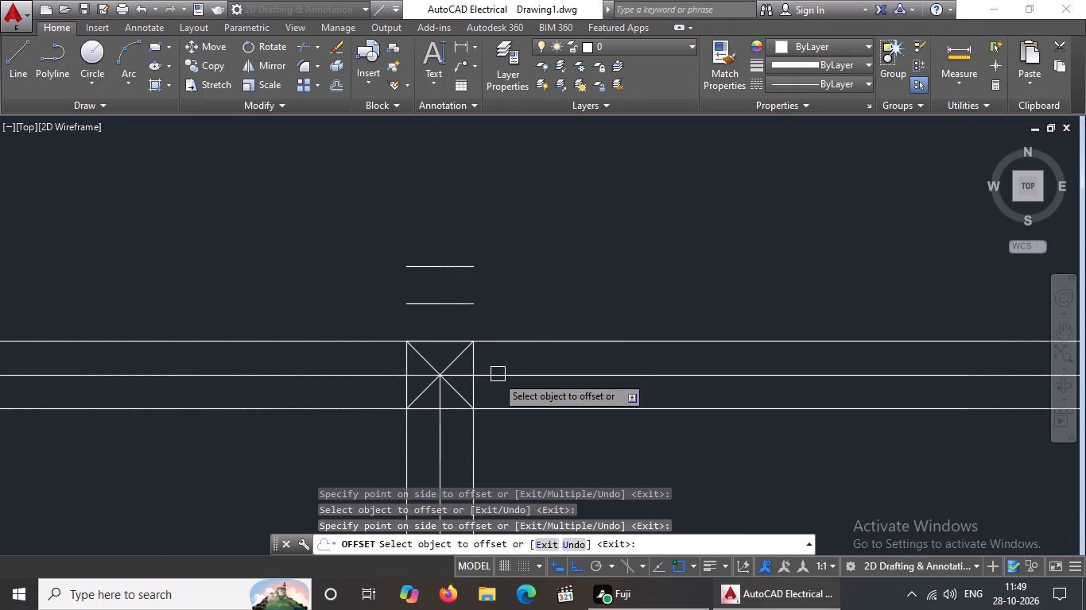
{"action": "left_click", "coordinate": [474, 390]}
{"action": "left_click", "coordinate": [578, 395]}
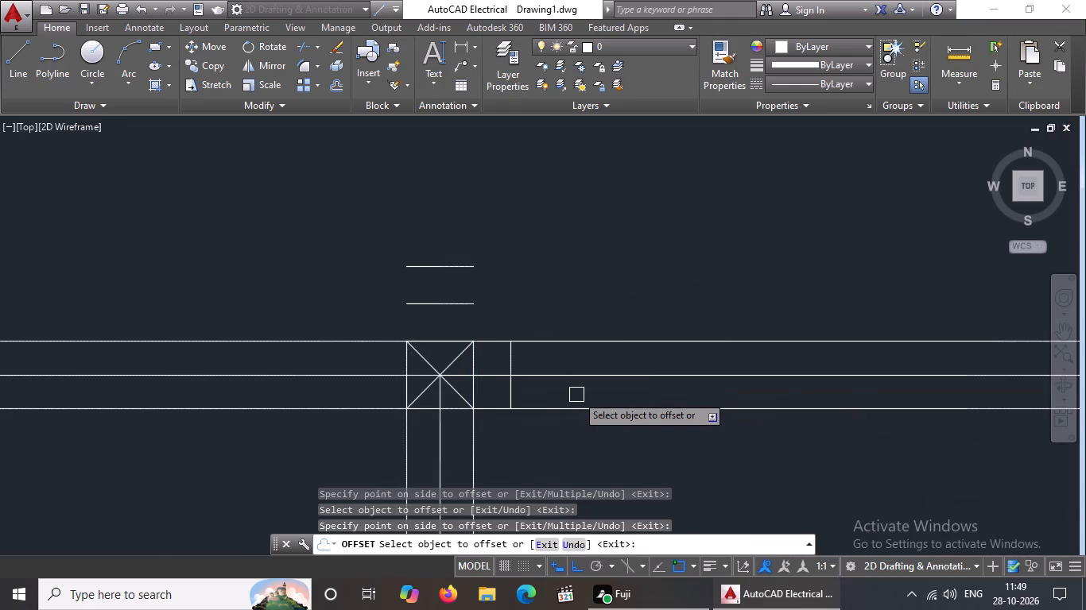
{"action": "left_click", "coordinate": [512, 394]}
{"action": "left_click", "coordinate": [564, 378]}
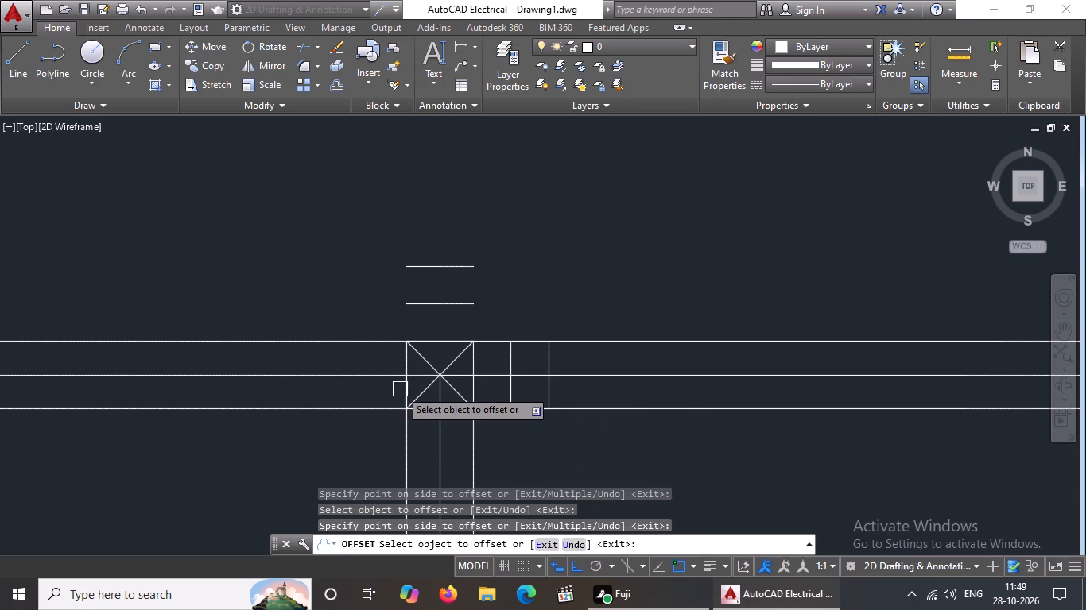
Offset the left and bottom sides of the central-wall column on the top outer wall outward at 5" spacing, two lines per side.
{"action": "left_click_drag", "start_coordinate": [405, 386], "coordinate": [394, 394]}
{"action": "left_click_drag", "start_coordinate": [339, 410], "coordinate": [341, 398]}
{"action": "left_click", "coordinate": [364, 388]}
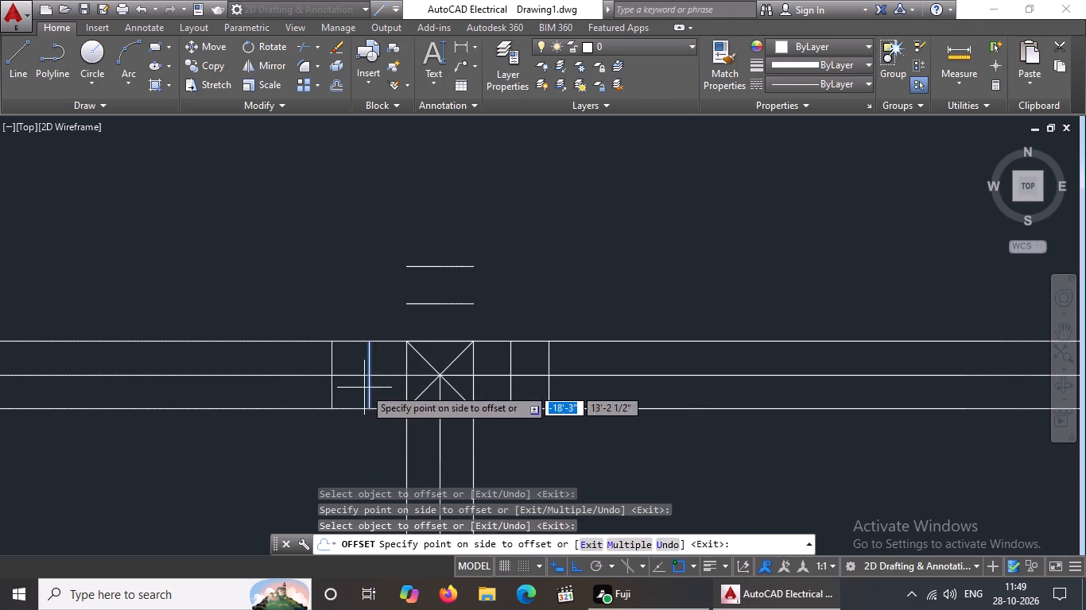
{"action": "left_click", "coordinate": [305, 400]}
{"action": "left_click", "coordinate": [428, 411]}
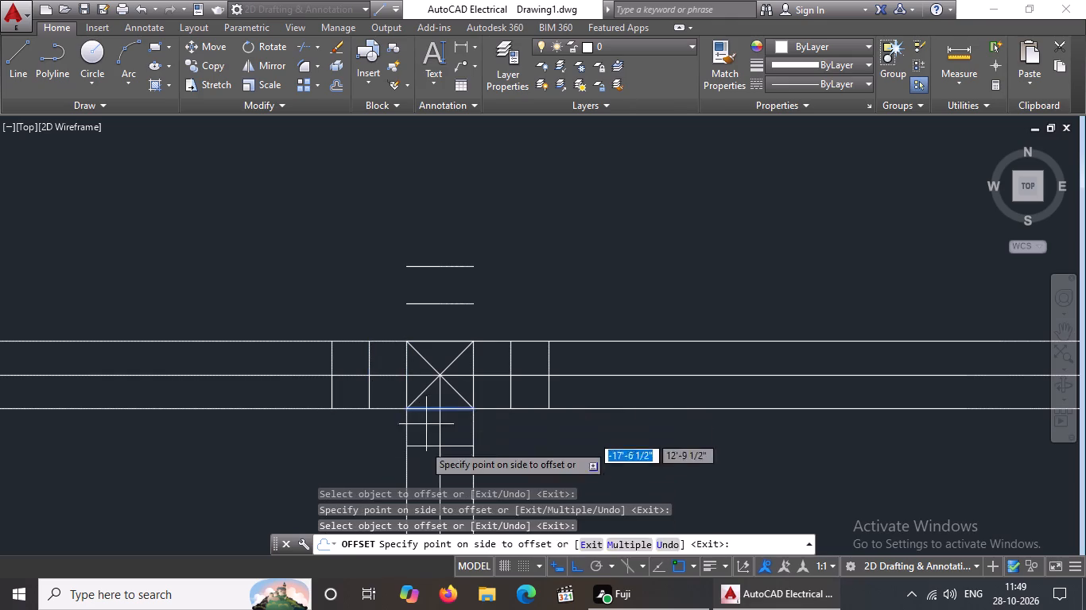
{"action": "left_click", "coordinate": [423, 452]}
{"action": "left_click", "coordinate": [422, 450]}
{"action": "left_click", "coordinate": [424, 485]}
Offset the bottom and right sides of the plan's top-left corner column outward at 5" spacing, two lines per side.
{"action": "scroll", "coordinate": [452, 392], "scroll_direction": "down", "scroll_amount": 5}
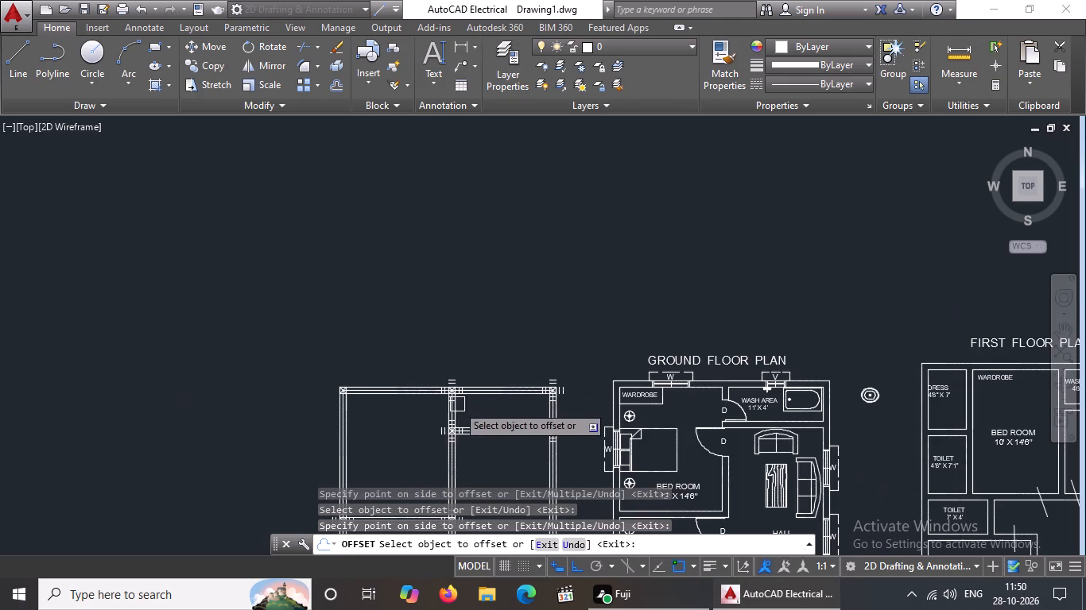
{"action": "scroll", "coordinate": [337, 403], "scroll_direction": "up", "scroll_amount": 5}
{"action": "left_click_drag", "start_coordinate": [395, 322], "coordinate": [394, 331]}
{"action": "left_click", "coordinate": [389, 419]}
{"action": "left_click_drag", "start_coordinate": [394, 353], "coordinate": [393, 365]}
{"action": "left_click_drag", "start_coordinate": [376, 446], "coordinate": [382, 419]}
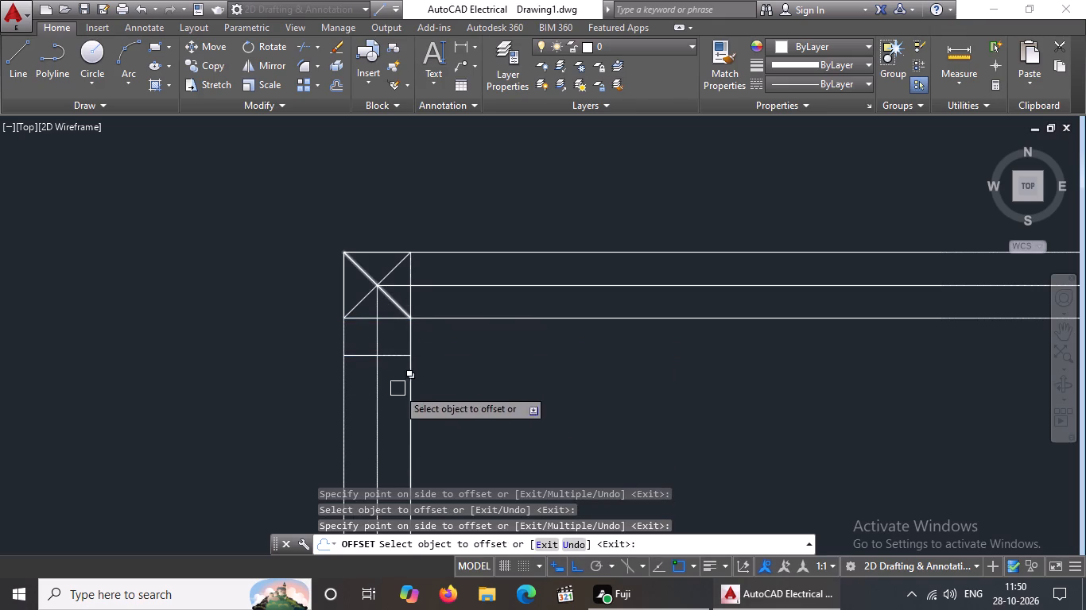
{"action": "left_click", "coordinate": [398, 355]}
{"action": "left_click", "coordinate": [399, 430]}
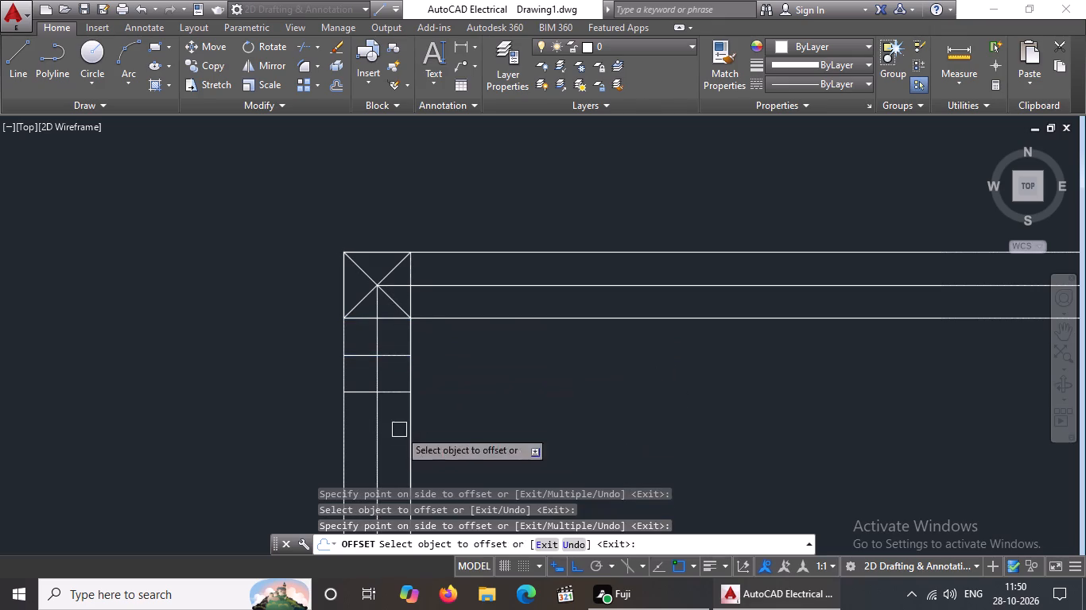
{"action": "left_click", "coordinate": [415, 299]}
{"action": "left_click", "coordinate": [431, 299]}
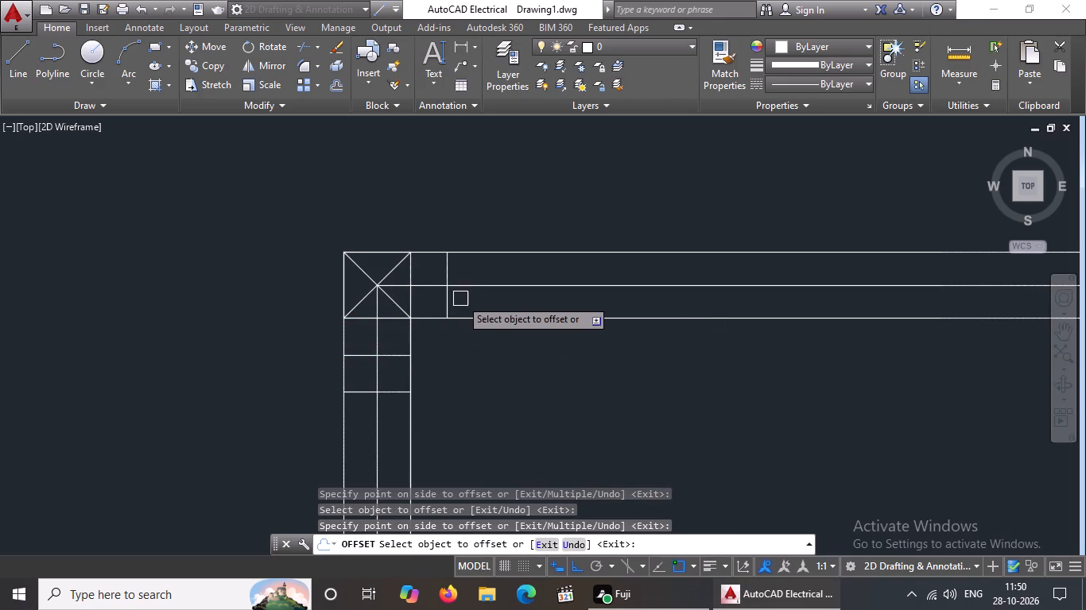
{"action": "left_click_drag", "start_coordinate": [450, 303], "coordinate": [465, 299]}
{"action": "left_click", "coordinate": [513, 295]}
Offset the top and left sides of the plan's top-left corner column outward at 5" spacing, two lines per side, and end the Offset command.
{"action": "left_click_drag", "start_coordinate": [378, 251], "coordinate": [379, 249]}
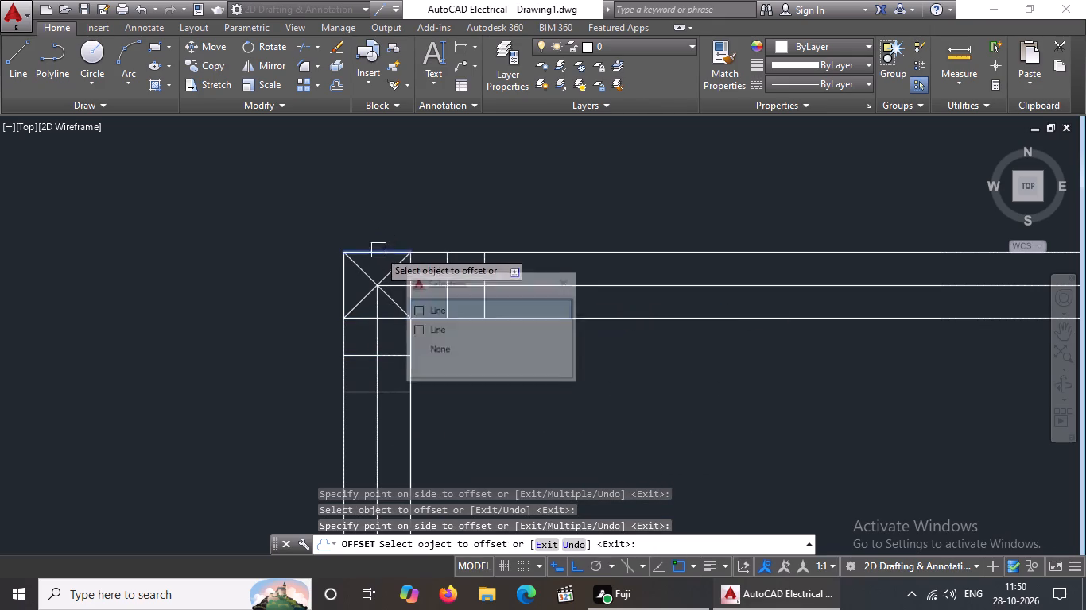
{"action": "left_click_drag", "start_coordinate": [379, 249], "coordinate": [381, 244]}
{"action": "left_click", "coordinate": [386, 220]}
{"action": "left_click_drag", "start_coordinate": [388, 217], "coordinate": [398, 197]}
{"action": "left_click_drag", "start_coordinate": [407, 171], "coordinate": [405, 180]}
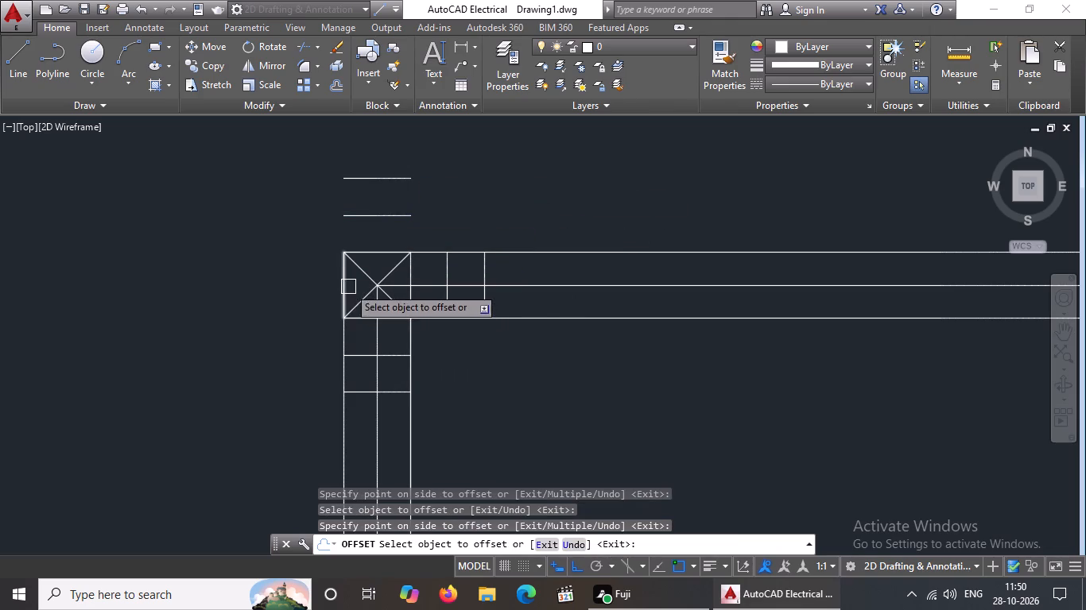
{"action": "left_click", "coordinate": [348, 287]}
{"action": "left_click", "coordinate": [285, 313]}
{"action": "left_click_drag", "start_coordinate": [303, 280], "coordinate": [292, 299]}
{"action": "left_click", "coordinate": [273, 333]}
{"action": "scroll", "coordinate": [276, 336], "scroll_direction": "down", "scroll_amount": 4}
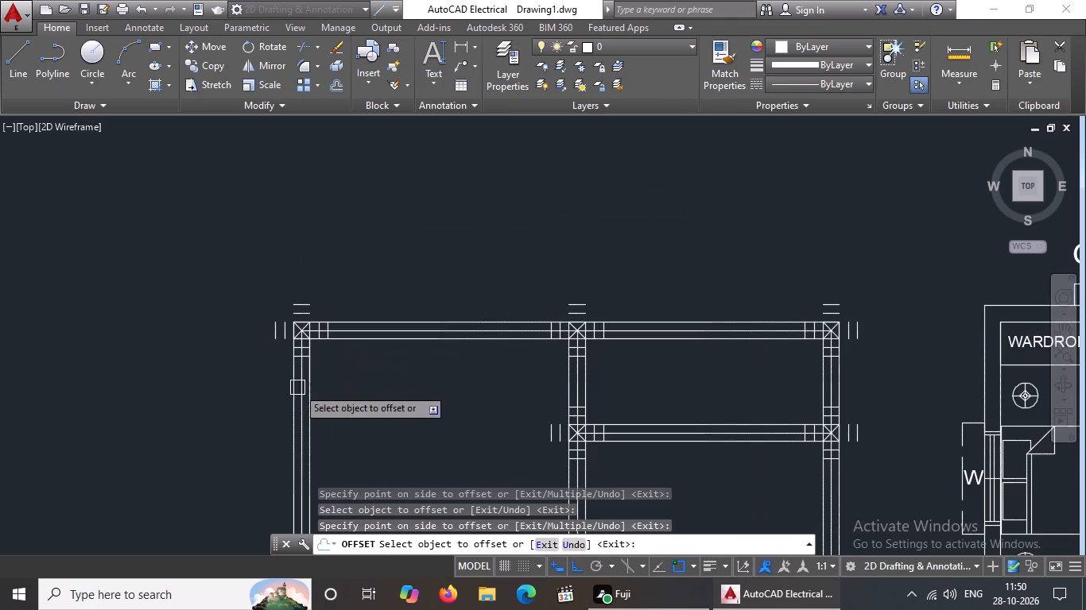
{"action": "scroll", "coordinate": [397, 394], "scroll_direction": "down", "scroll_amount": 3}
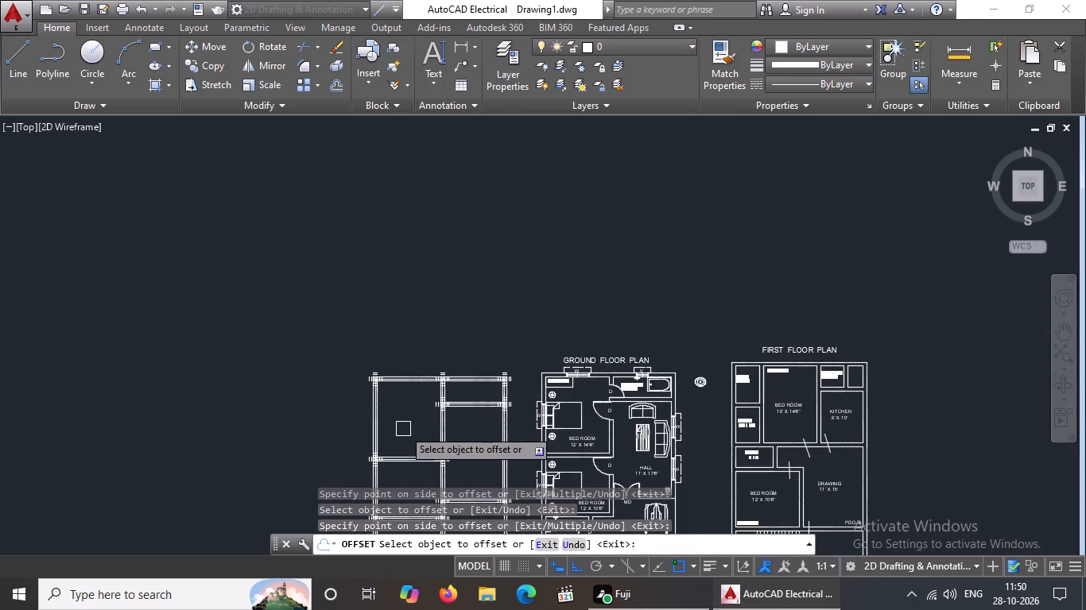
{"action": "middle_click_drag", "start_coordinate": [403, 429], "coordinate": [415, 422]}
{"action": "scroll", "coordinate": [405, 428], "scroll_direction": "up", "scroll_amount": 1}
{"action": "key", "text": "Escape"}
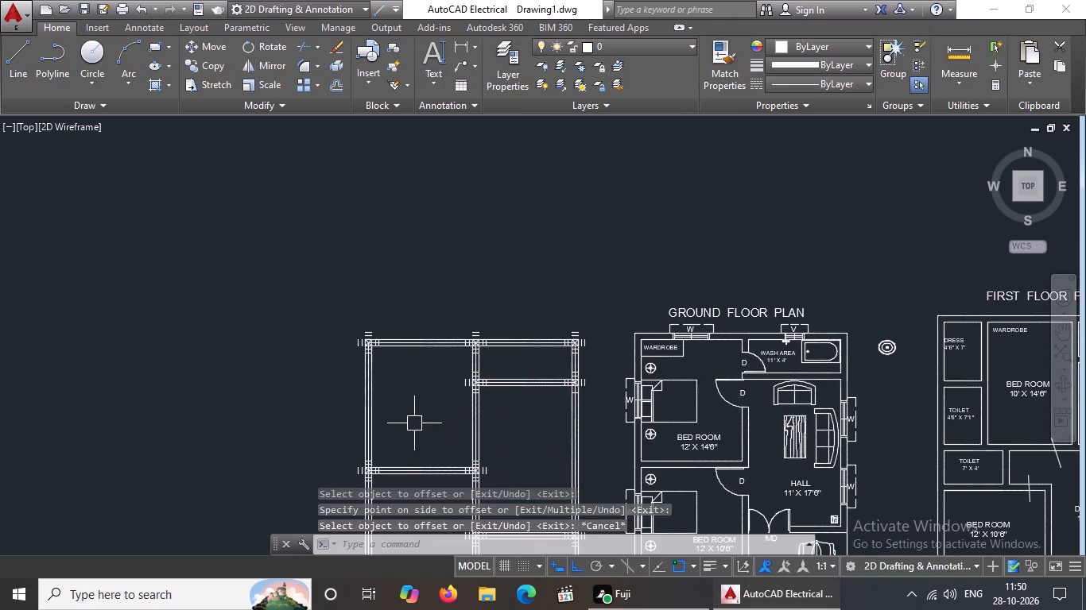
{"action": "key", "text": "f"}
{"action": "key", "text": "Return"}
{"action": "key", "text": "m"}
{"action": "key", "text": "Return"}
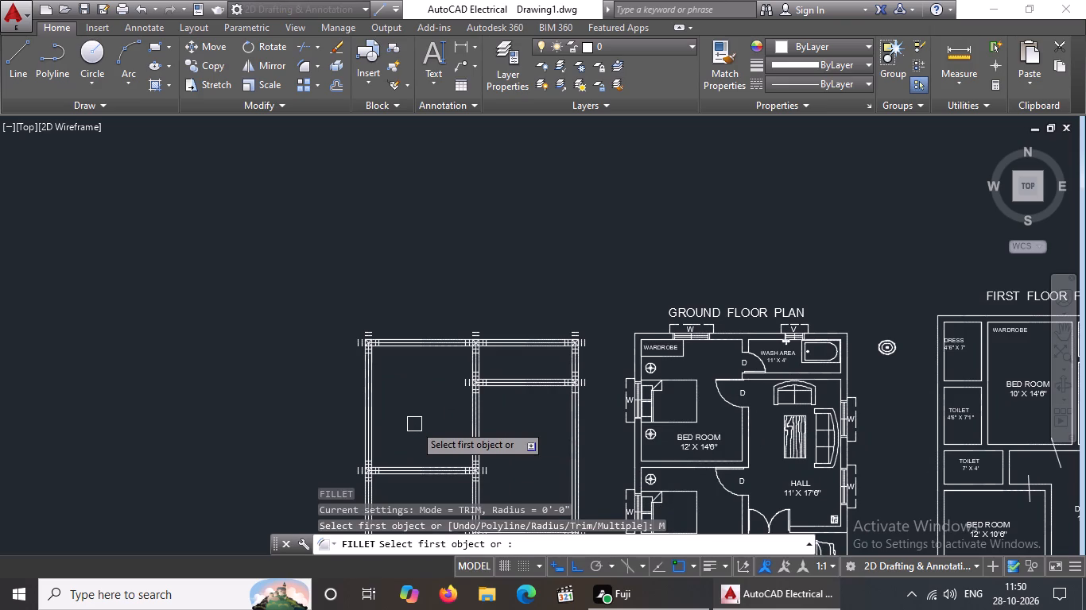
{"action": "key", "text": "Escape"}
Fillet the inner and outer offset lines at the upper-left of the plan's top-left corner column, using multiple mode and radius 0.
{"action": "key", "text": "f"}
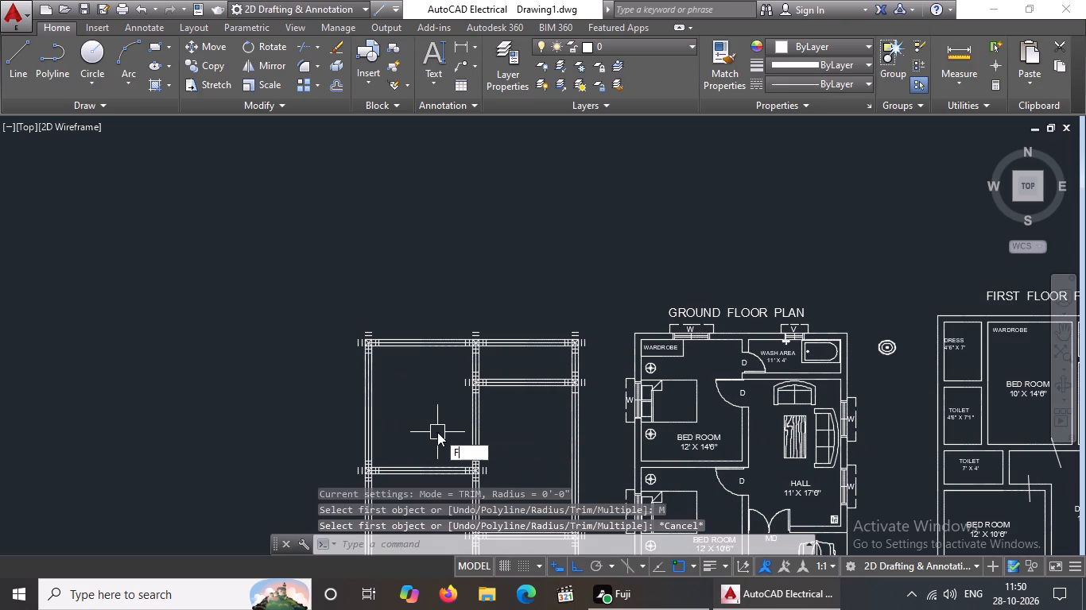
{"action": "key", "text": "Return"}
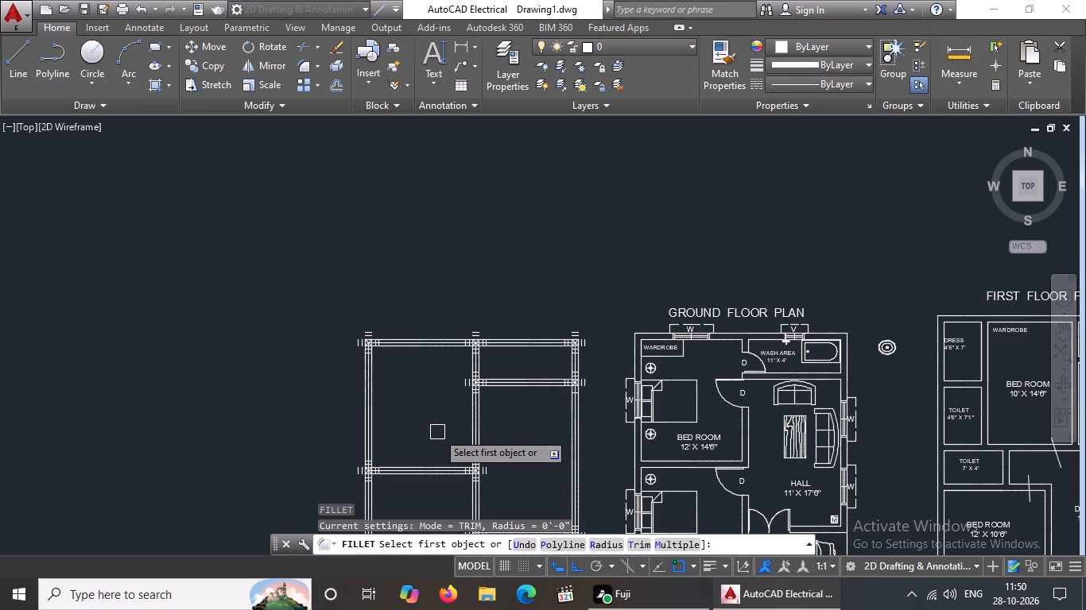
{"action": "key", "text": "m"}
{"action": "key", "text": "Return"}
{"action": "key", "text": "r"}
{"action": "key", "text": "Return"}
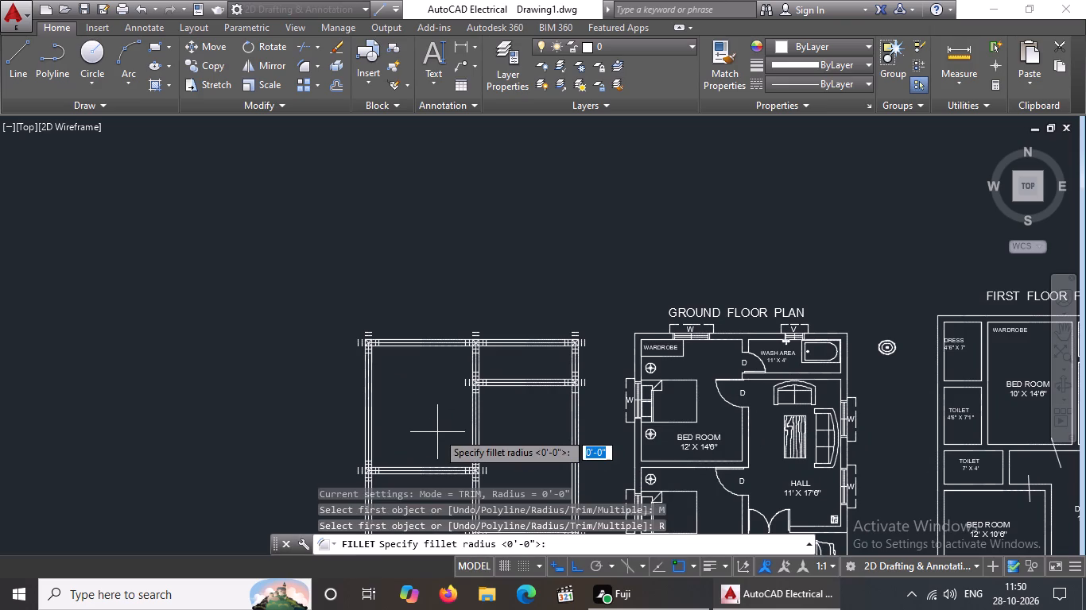
{"action": "key", "text": "0"}
{"action": "key", "text": "Return"}
{"action": "scroll", "coordinate": [349, 329], "scroll_direction": "up", "scroll_amount": 3}
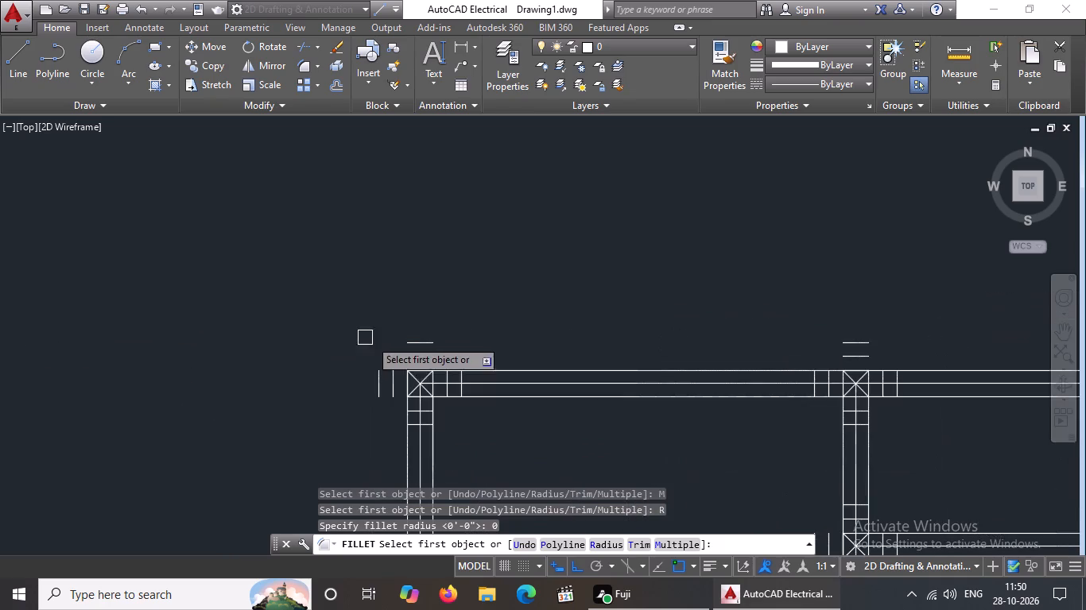
{"action": "scroll", "coordinate": [397, 345], "scroll_direction": "up", "scroll_amount": 3}
{"action": "left_click_drag", "start_coordinate": [376, 457], "coordinate": [396, 442]}
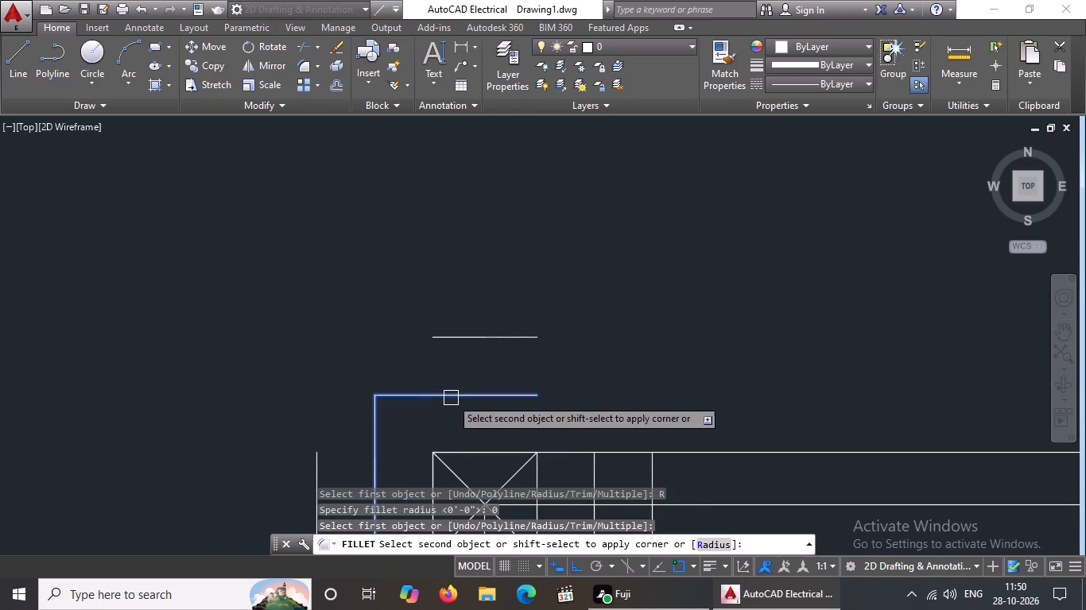
{"action": "left_click_drag", "start_coordinate": [451, 397], "coordinate": [440, 402]}
{"action": "left_click_drag", "start_coordinate": [313, 454], "coordinate": [331, 430]}
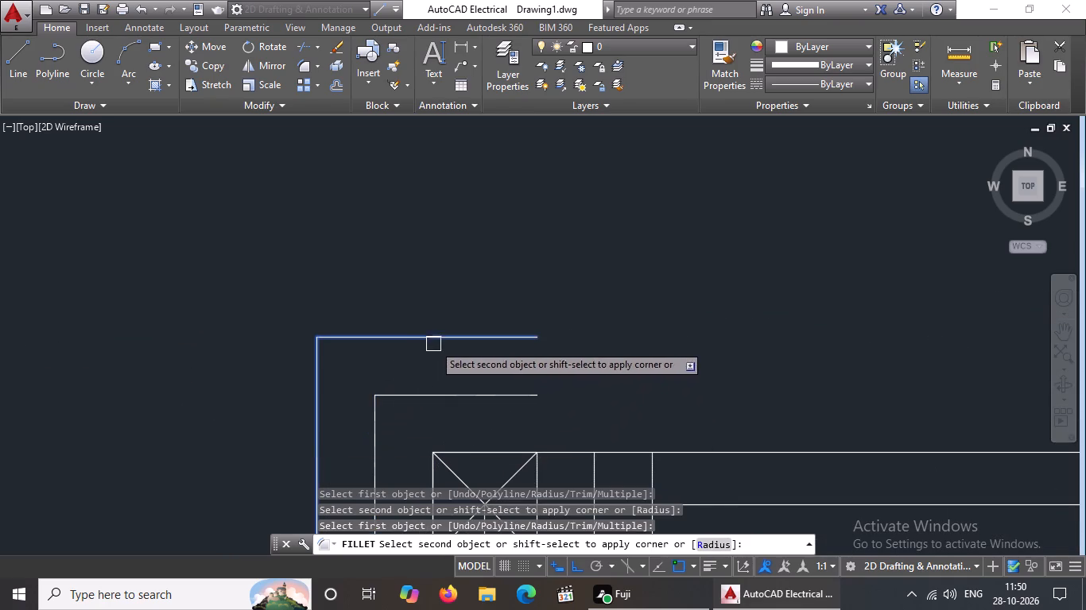
{"action": "left_click", "coordinate": [438, 340]}
Fillet the inner and outer offset lines at the upper-right of the plan's top-left corner column with radius 0.
{"action": "left_click", "coordinate": [531, 400]}
{"action": "scroll", "coordinate": [551, 394], "scroll_direction": "down", "scroll_amount": 1}
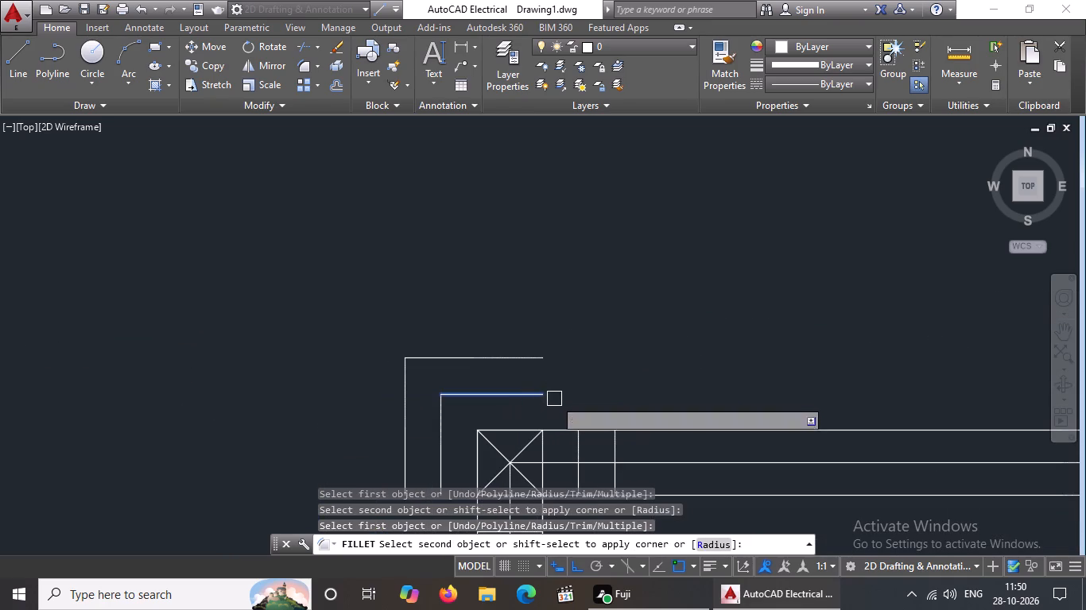
{"action": "left_click", "coordinate": [576, 444]}
{"action": "left_click", "coordinate": [529, 355]}
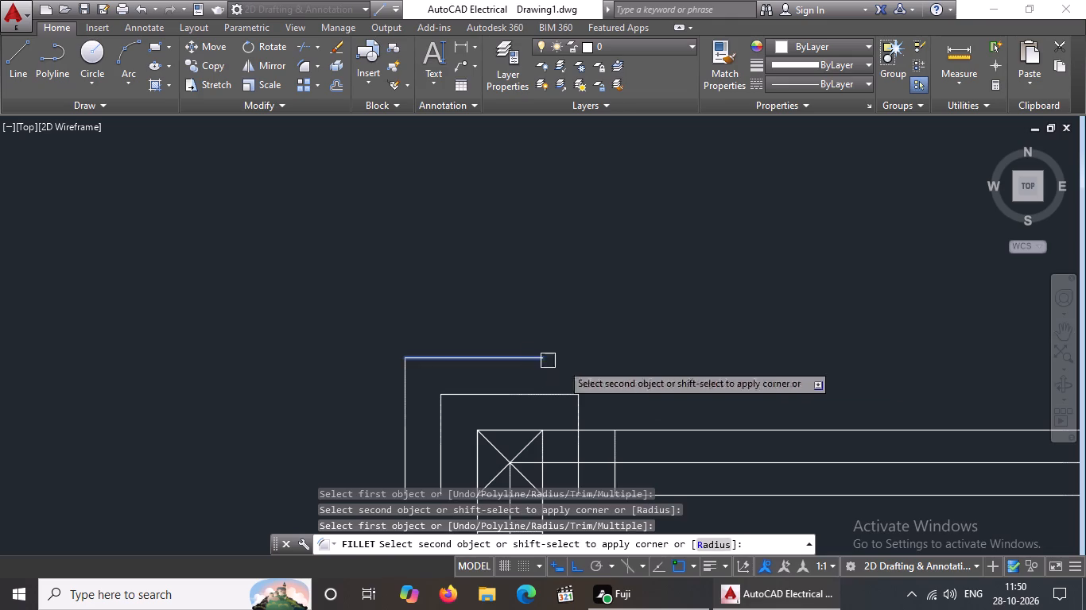
{"action": "left_click", "coordinate": [618, 449]}
{"action": "scroll", "coordinate": [563, 336], "scroll_direction": "down", "scroll_amount": 4}
{"action": "scroll", "coordinate": [593, 364], "scroll_direction": "up", "scroll_amount": 3}
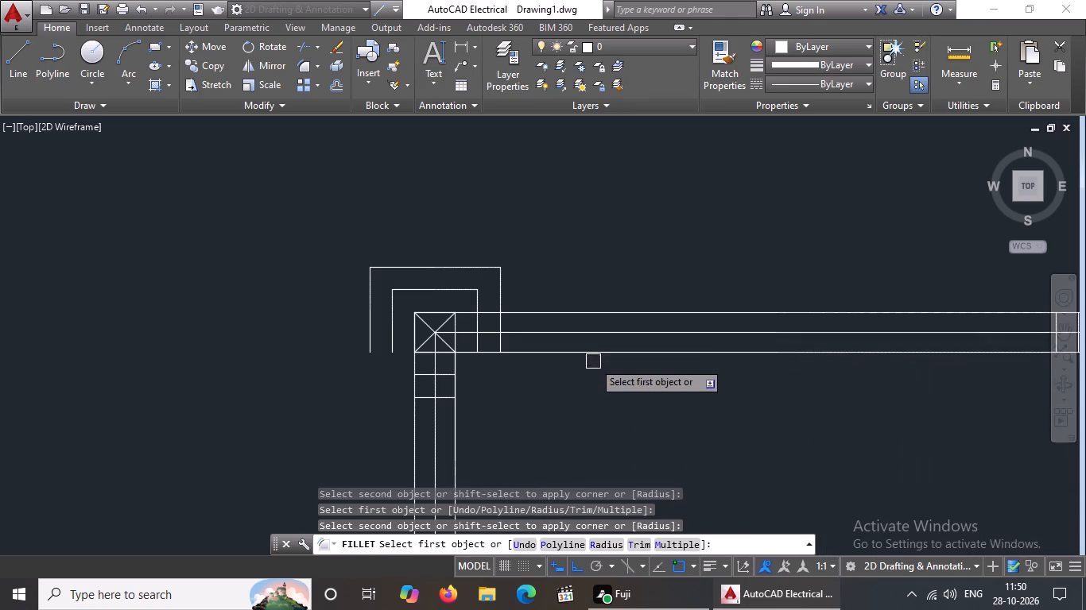
Fillet the inner and outer offset lines into sharp lower-left and lower-right corners around the plan's top-left corner column.
{"action": "scroll", "coordinate": [498, 330], "scroll_direction": "up", "scroll_amount": 2}
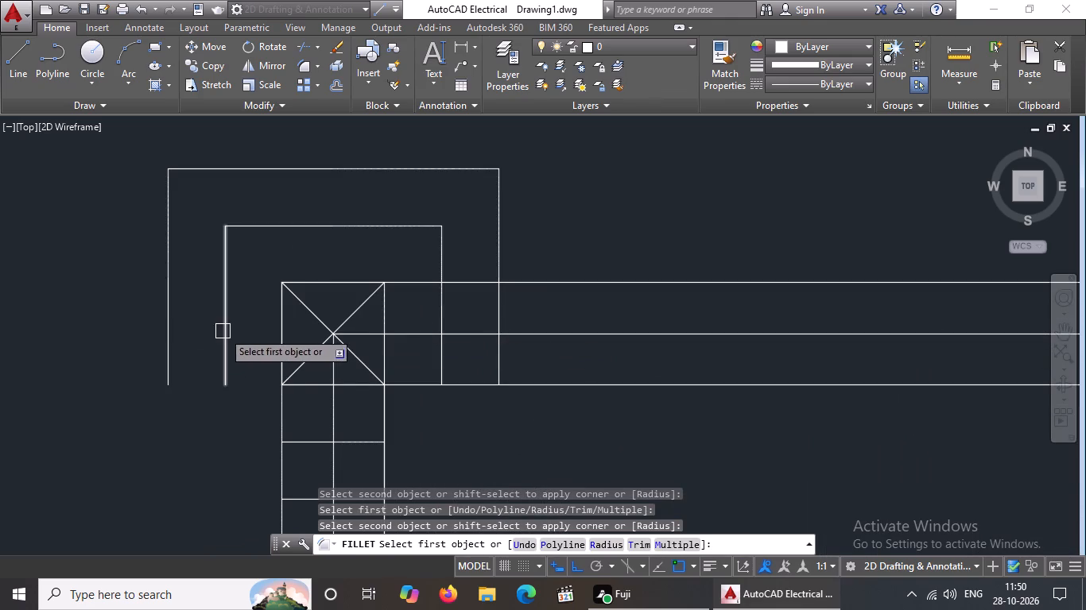
{"action": "left_click_drag", "start_coordinate": [224, 330], "coordinate": [228, 346]}
{"action": "left_click", "coordinate": [297, 445]}
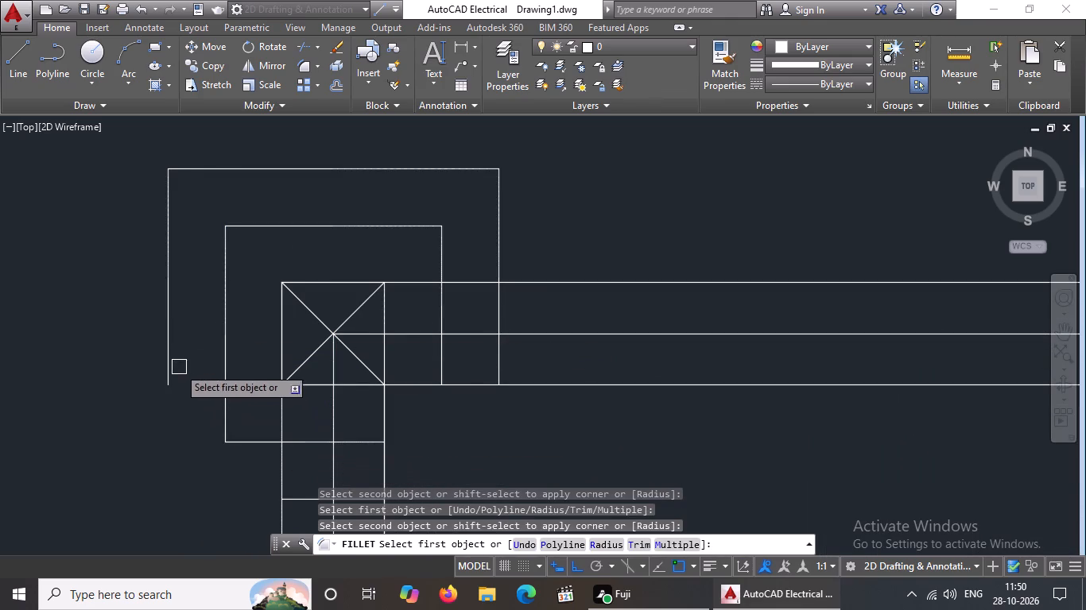
{"action": "left_click", "coordinate": [169, 357]}
{"action": "scroll", "coordinate": [185, 332], "scroll_direction": "down", "scroll_amount": 3}
{"action": "scroll", "coordinate": [219, 359], "scroll_direction": "up", "scroll_amount": 3}
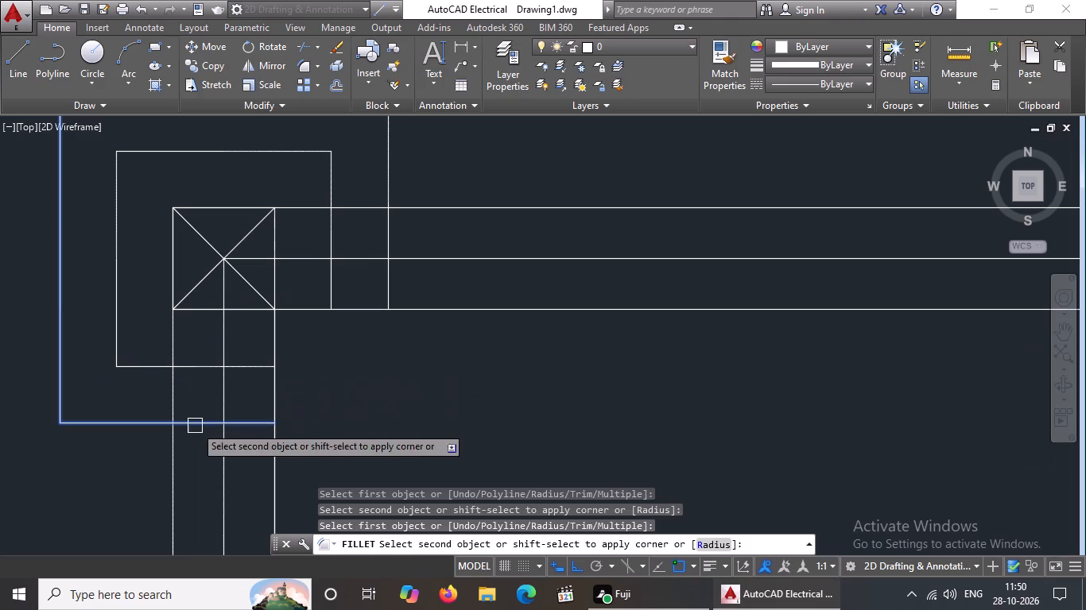
{"action": "left_click", "coordinate": [193, 423]}
{"action": "left_click_drag", "start_coordinate": [258, 366], "coordinate": [270, 361]}
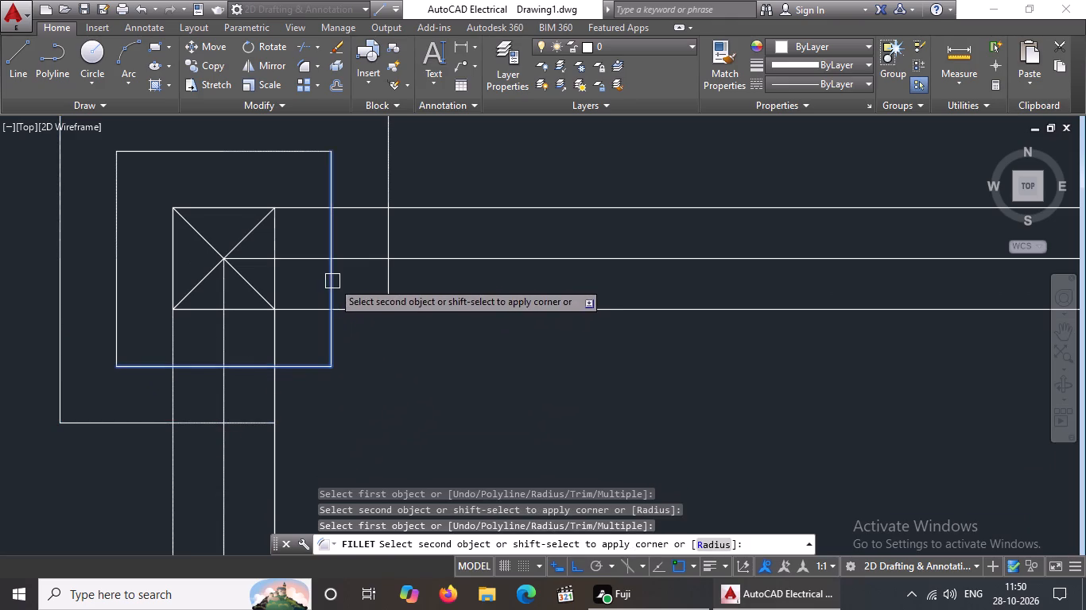
{"action": "left_click", "coordinate": [333, 280]}
{"action": "left_click", "coordinate": [245, 423]}
{"action": "left_click", "coordinate": [387, 282]}
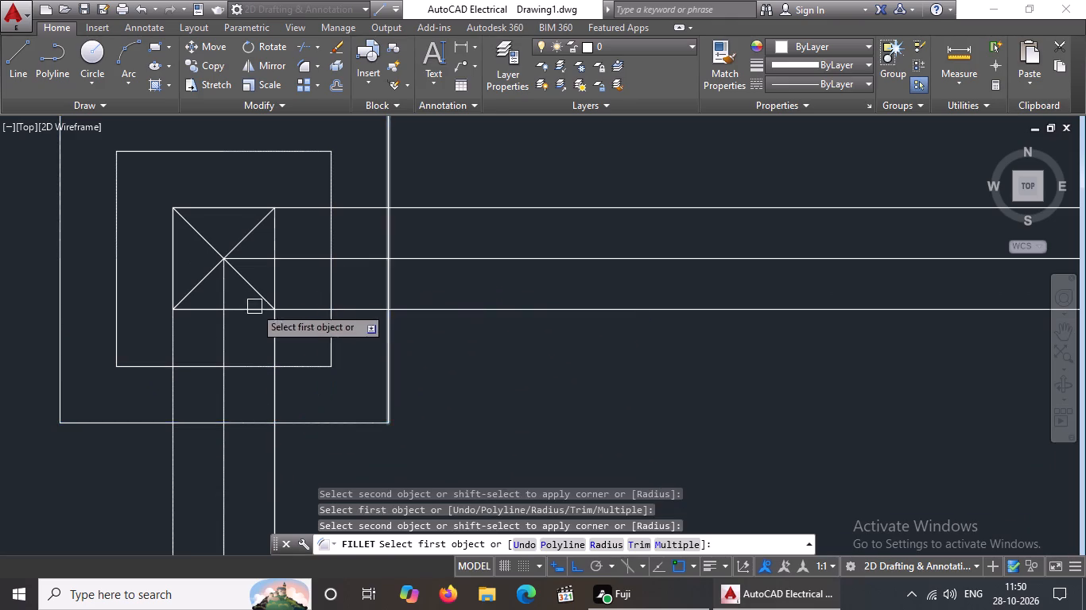
Fillet the inner and outer offset lines into sharp upper-left and upper-right corners around the top wall's middle column.
{"action": "scroll", "coordinate": [253, 294], "scroll_direction": "down", "scroll_amount": 6}
{"action": "scroll", "coordinate": [423, 313], "scroll_direction": "up", "scroll_amount": 4}
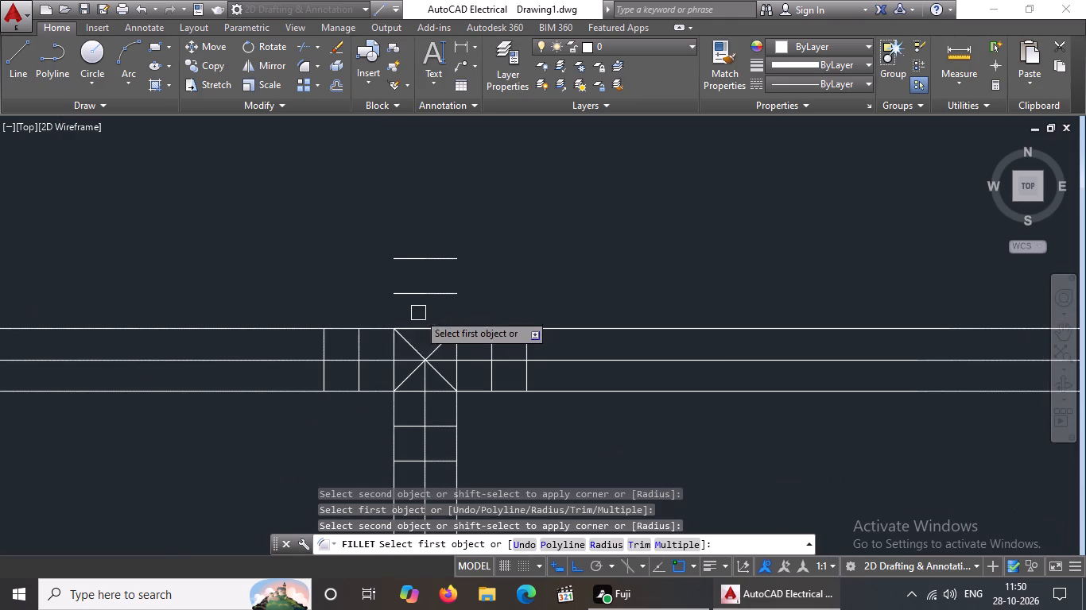
{"action": "left_click", "coordinate": [354, 343]}
{"action": "left_click", "coordinate": [393, 295]}
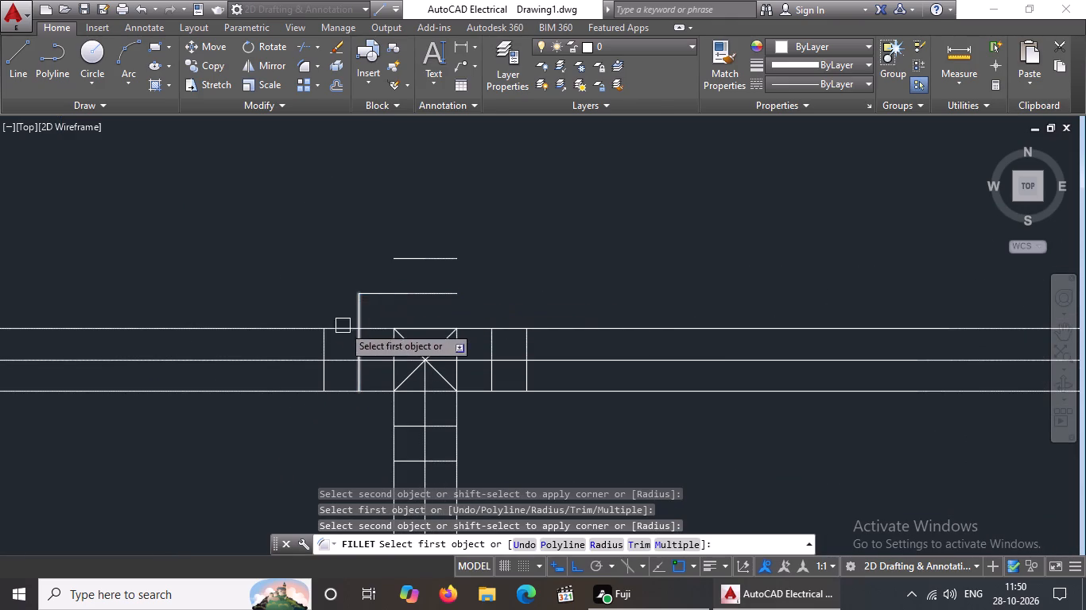
{"action": "left_click_drag", "start_coordinate": [326, 345], "coordinate": [332, 334]}
{"action": "left_click", "coordinate": [404, 254]}
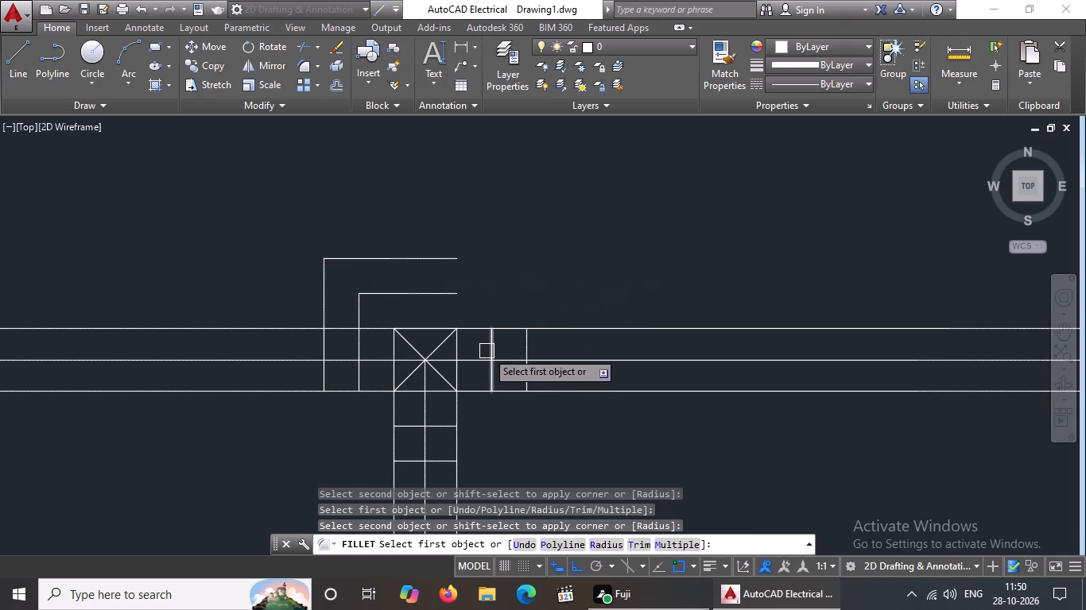
{"action": "left_click", "coordinate": [491, 344]}
{"action": "left_click", "coordinate": [422, 291]}
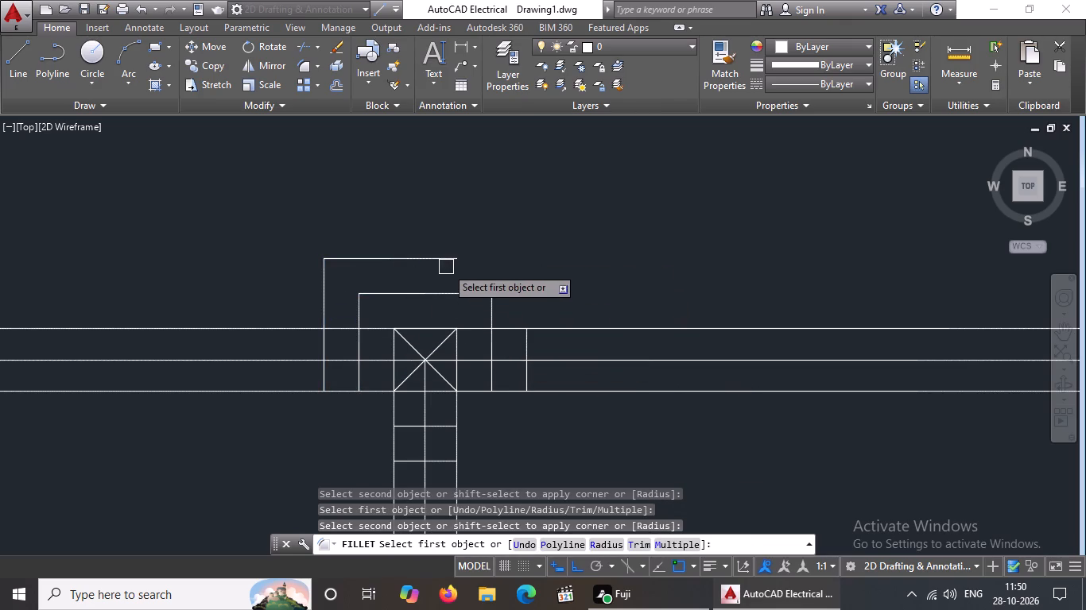
{"action": "left_click", "coordinate": [445, 258]}
{"action": "left_click", "coordinate": [526, 338]}
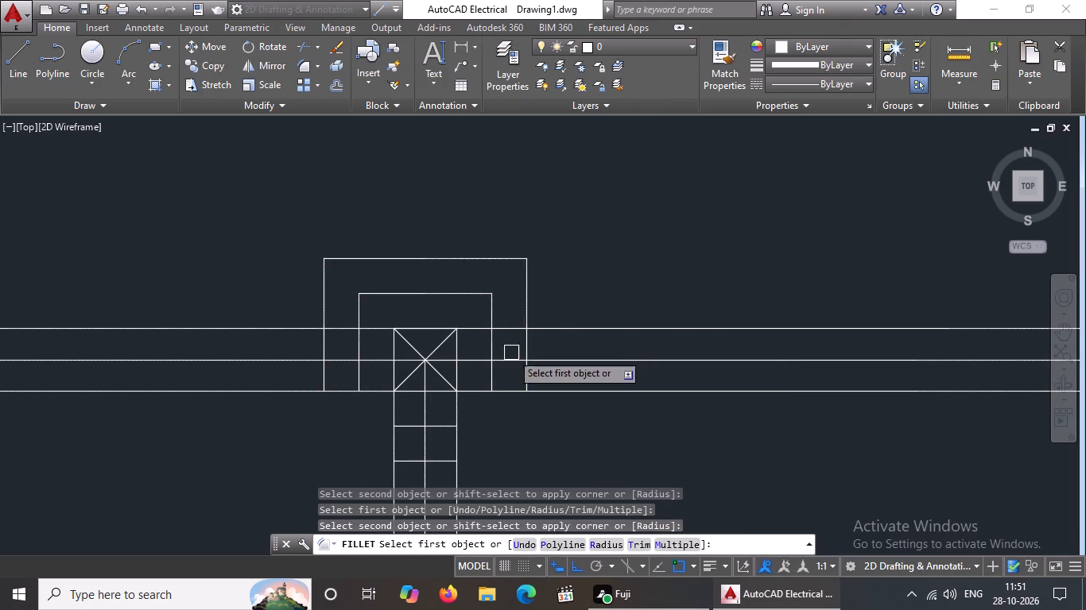
Fillet the inner and outer offset lines into sharp lower-left and lower-right corners around the top wall's middle column.
{"action": "left_click", "coordinate": [355, 376]}
{"action": "left_click", "coordinate": [413, 428]}
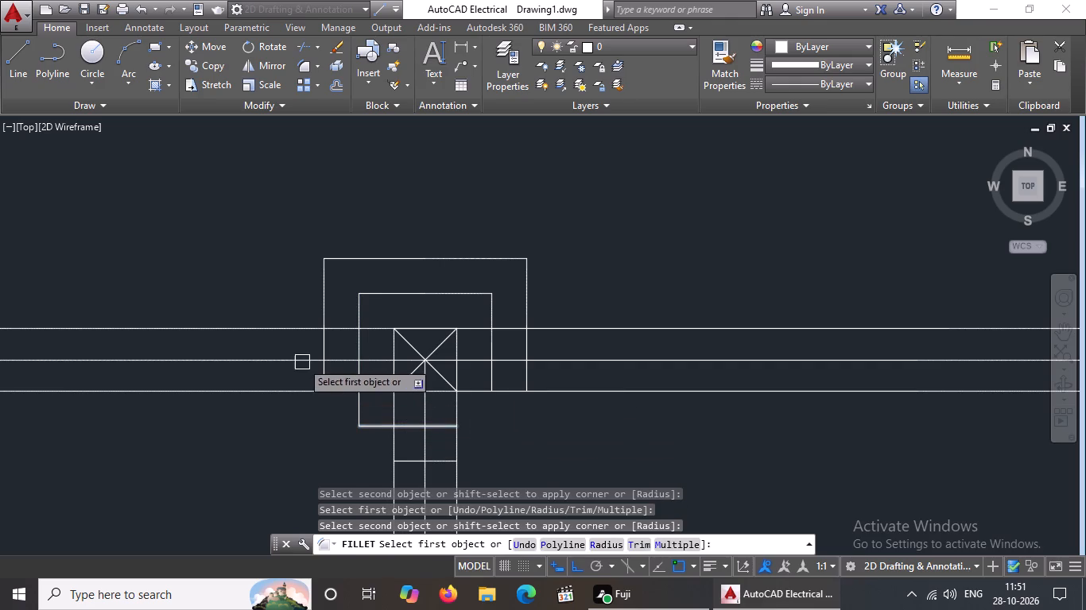
{"action": "left_click", "coordinate": [328, 375]}
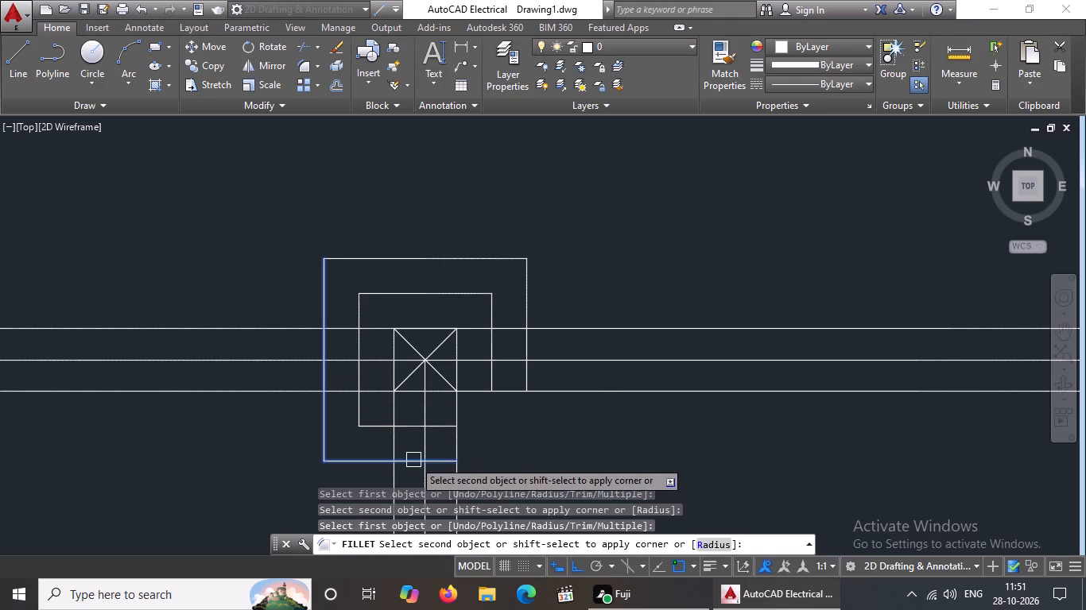
{"action": "left_click", "coordinate": [413, 460]}
{"action": "left_click", "coordinate": [445, 424]}
{"action": "left_click", "coordinate": [491, 376]}
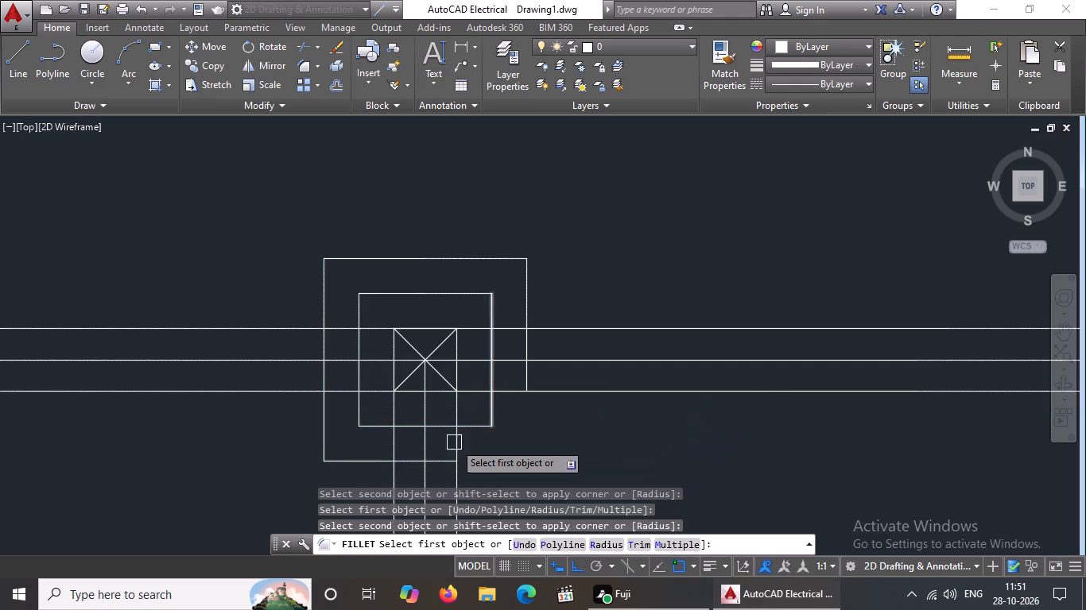
{"action": "left_click", "coordinate": [440, 459]}
{"action": "left_click", "coordinate": [526, 374]}
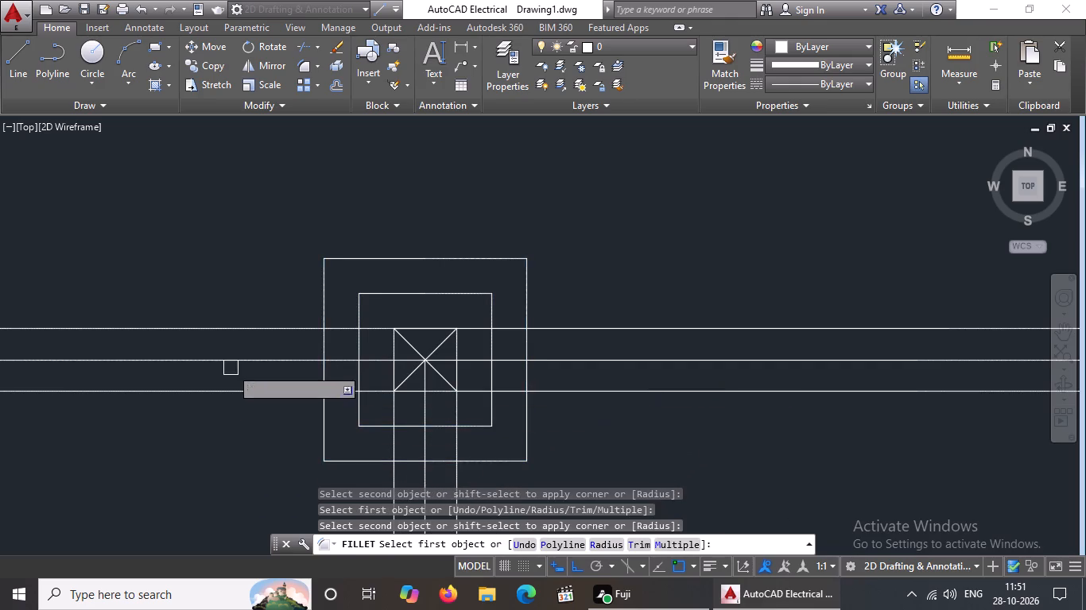
Fillet the inner and outer offset lines into sharp upper-left and upper-right corners around the plan's top-right corner column.
{"action": "scroll", "coordinate": [231, 367], "scroll_direction": "down", "scroll_amount": 5}
{"action": "scroll", "coordinate": [334, 361], "scroll_direction": "up", "scroll_amount": 5}
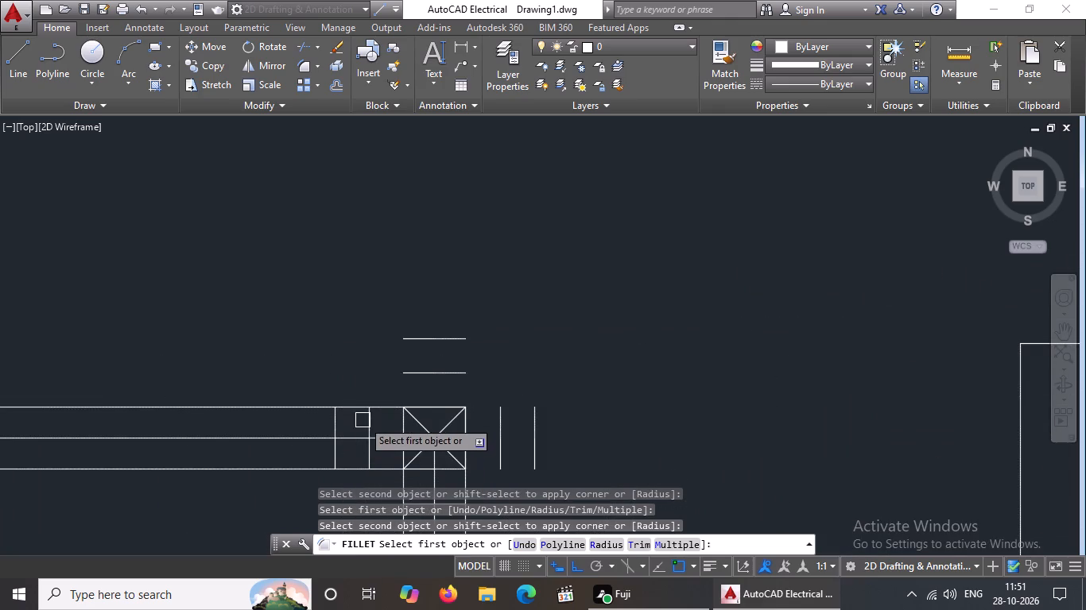
{"action": "left_click", "coordinate": [366, 427]}
{"action": "left_click", "coordinate": [405, 376]}
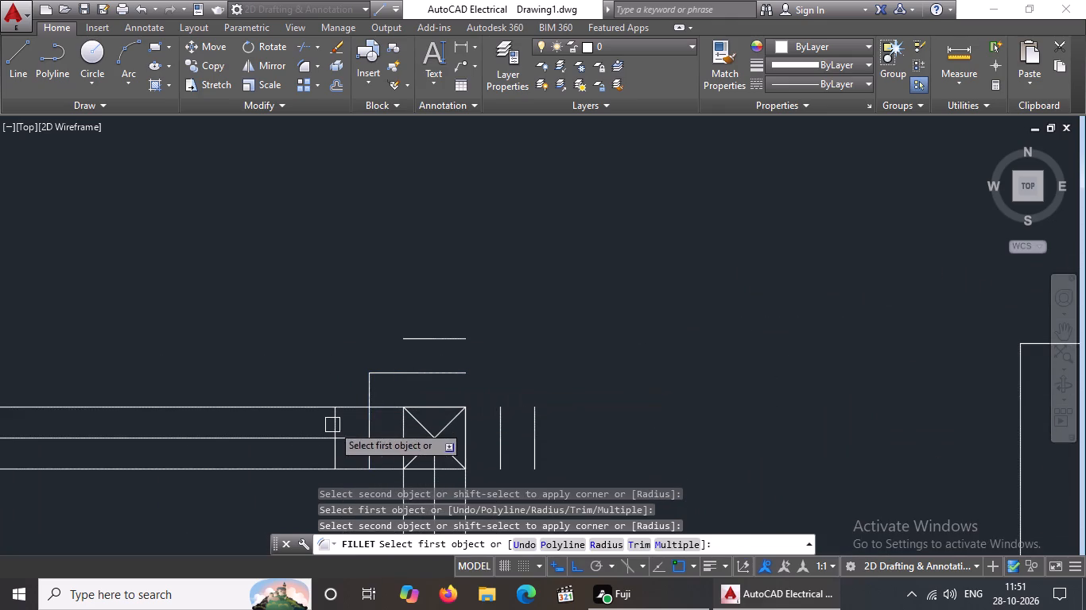
{"action": "left_click_drag", "start_coordinate": [335, 423], "coordinate": [337, 416]}
{"action": "left_click", "coordinate": [427, 337]}
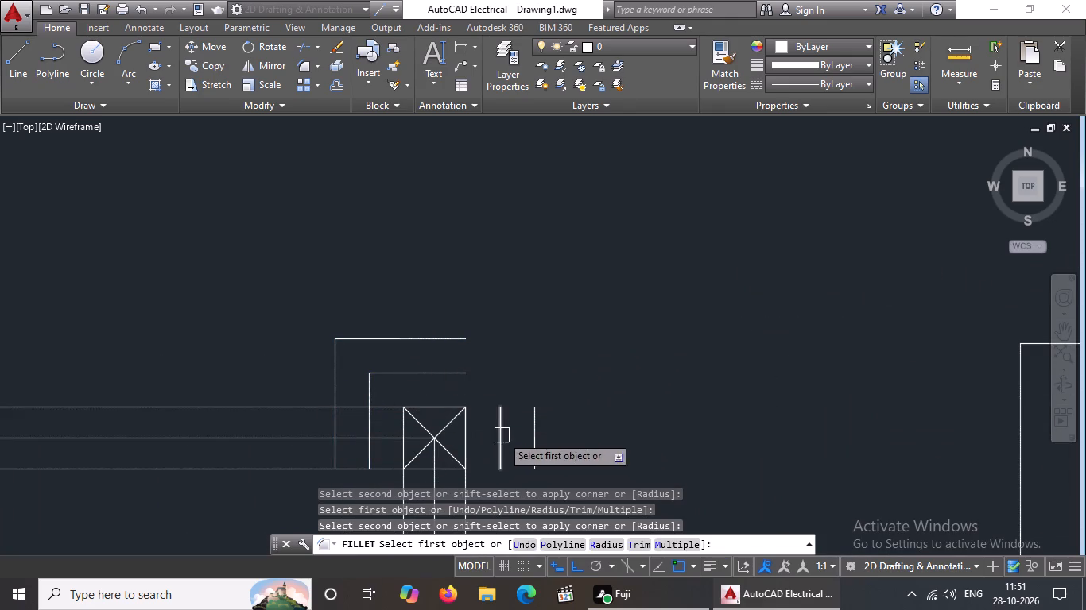
{"action": "left_click", "coordinate": [502, 434]}
{"action": "left_click", "coordinate": [447, 374]}
{"action": "left_click", "coordinate": [533, 421]}
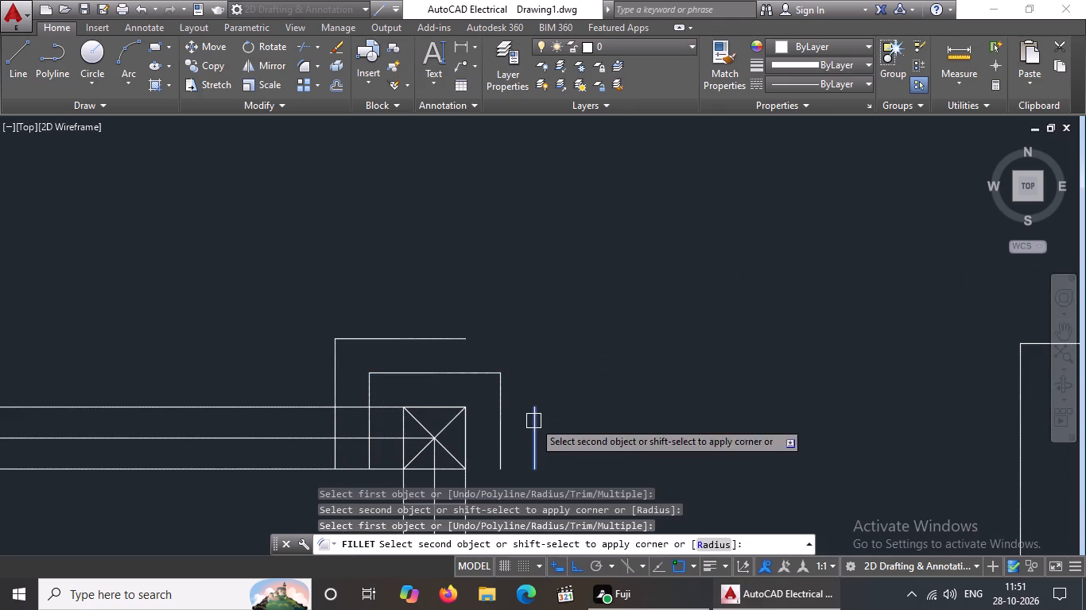
{"action": "left_click", "coordinate": [444, 343]}
Fillet the inner and outer offset lines into sharp lower-left and lower-right corners around the plan's top-right corner column.
{"action": "scroll", "coordinate": [466, 337], "scroll_direction": "down", "scroll_amount": 3}
{"action": "scroll", "coordinate": [466, 371], "scroll_direction": "up", "scroll_amount": 3}
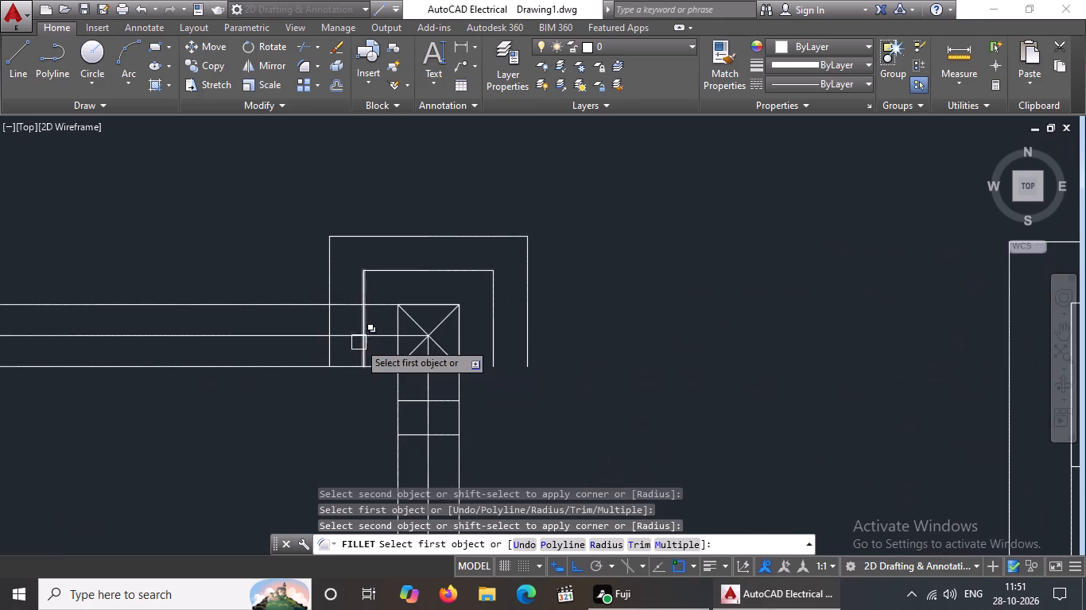
{"action": "left_click", "coordinate": [363, 349]}
{"action": "left_click", "coordinate": [411, 399]}
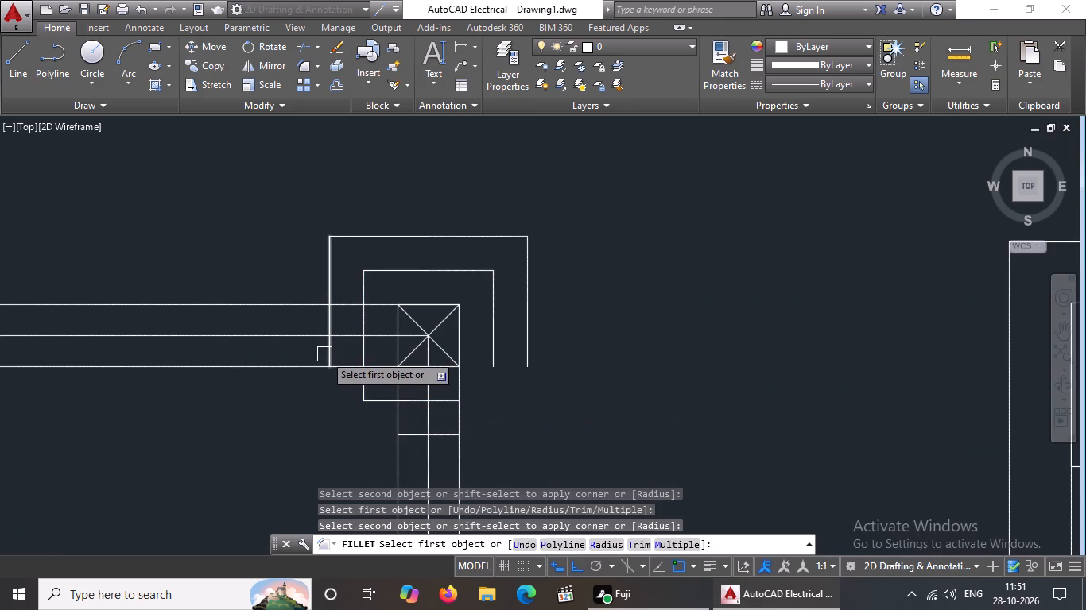
{"action": "left_click", "coordinate": [324, 353]}
{"action": "left_click", "coordinate": [413, 432]}
{"action": "left_click", "coordinate": [438, 395]}
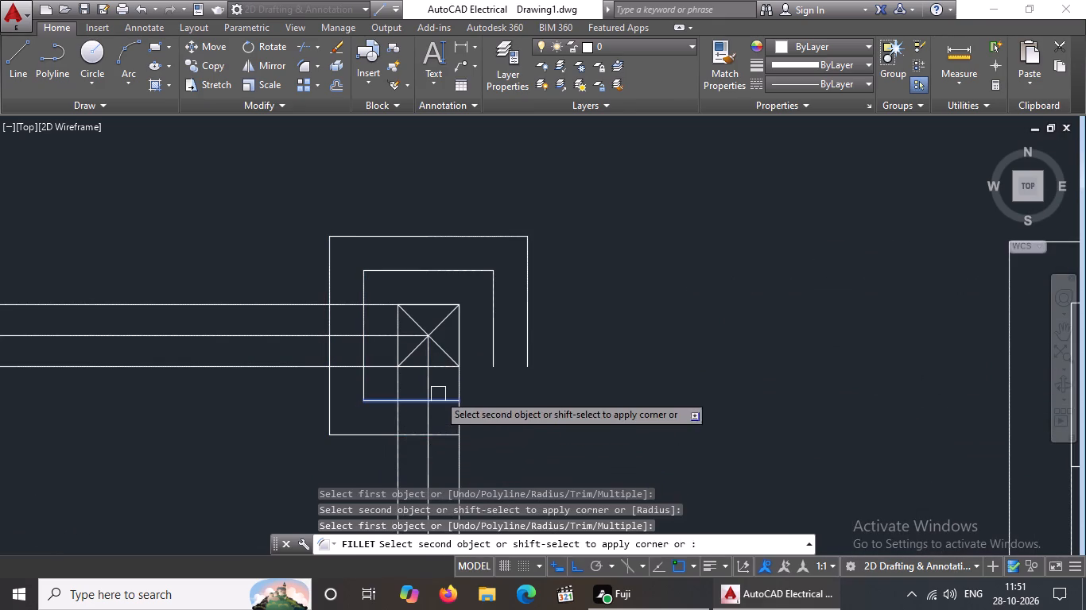
{"action": "left_click", "coordinate": [492, 350]}
{"action": "left_click", "coordinate": [446, 438]}
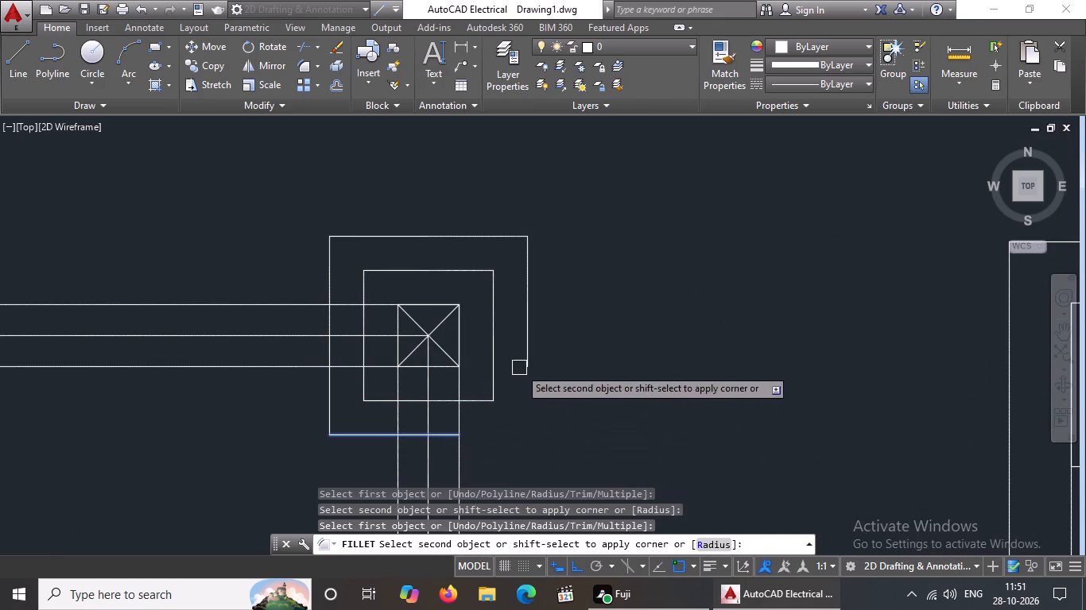
{"action": "left_click", "coordinate": [530, 346]}
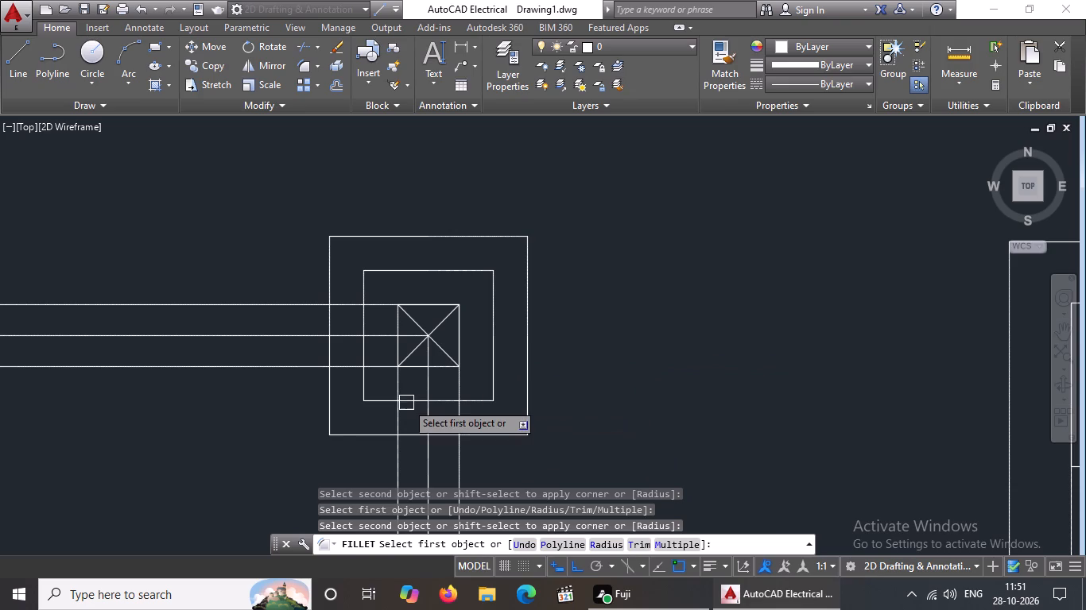
Fillet the inner and outer offset lines into sharp upper corners around the second-row column directly below the top wall's middle column.
{"action": "scroll", "coordinate": [328, 398], "scroll_direction": "down", "scroll_amount": 4}
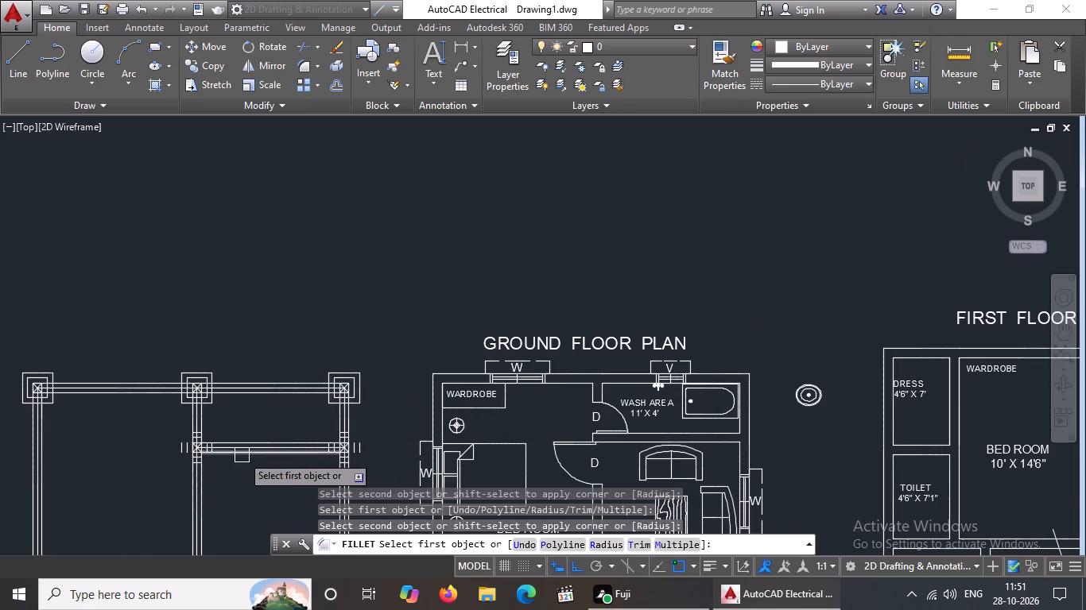
{"action": "scroll", "coordinate": [242, 455], "scroll_direction": "up", "scroll_amount": 2}
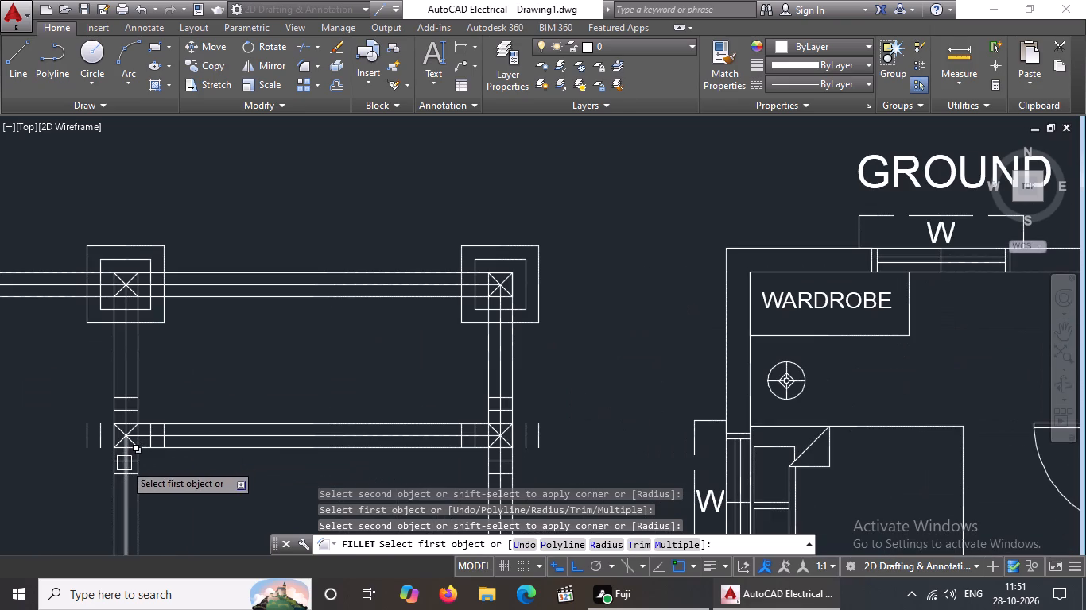
{"action": "scroll", "coordinate": [121, 441], "scroll_direction": "down", "scroll_amount": 4}
{"action": "scroll", "coordinate": [116, 453], "scroll_direction": "up", "scroll_amount": 5}
{"action": "scroll", "coordinate": [147, 376], "scroll_direction": "up", "scroll_amount": 3}
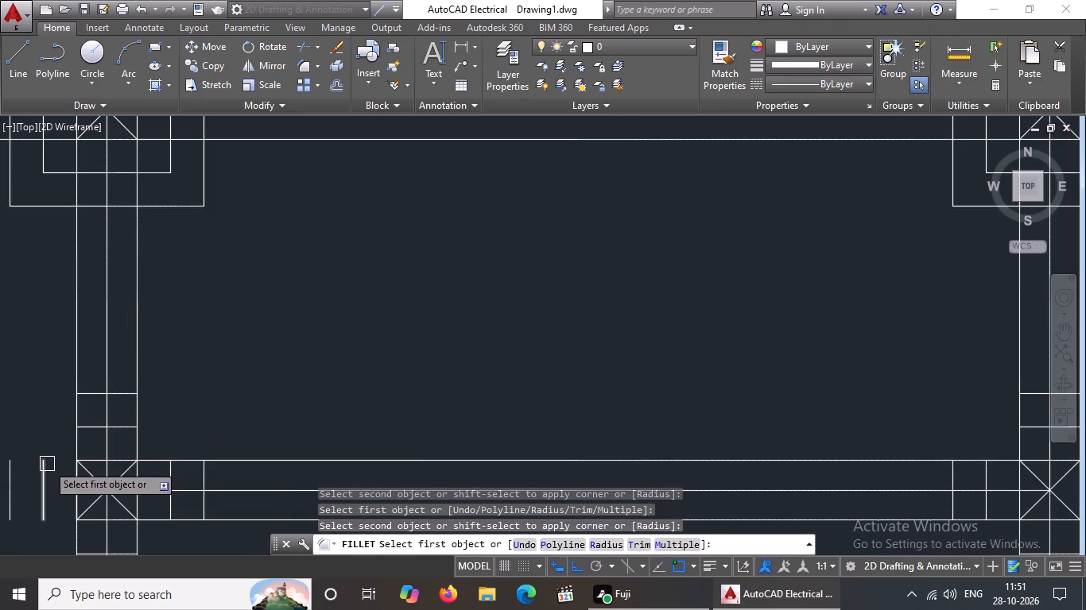
{"action": "left_click", "coordinate": [47, 469]}
{"action": "left_click", "coordinate": [98, 430]}
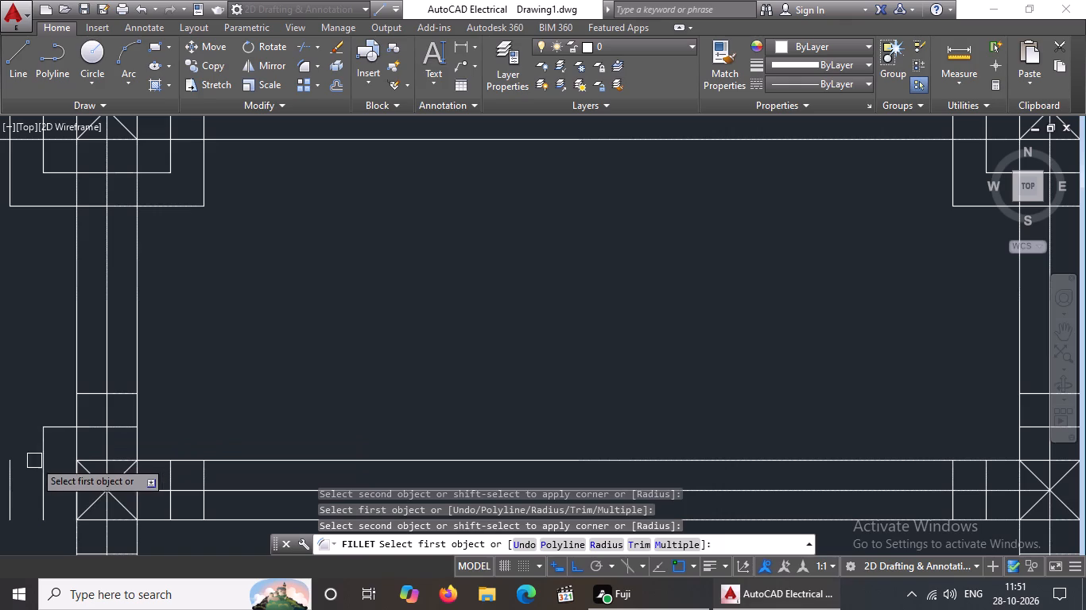
{"action": "left_click", "coordinate": [15, 472]}
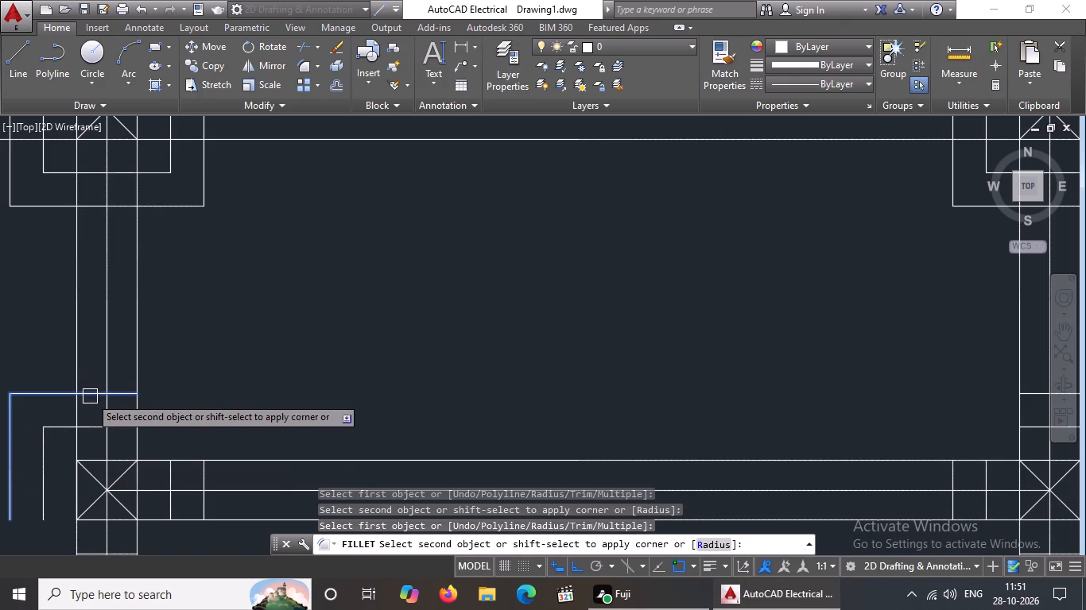
{"action": "left_click", "coordinate": [90, 396]}
{"action": "left_click", "coordinate": [115, 432]}
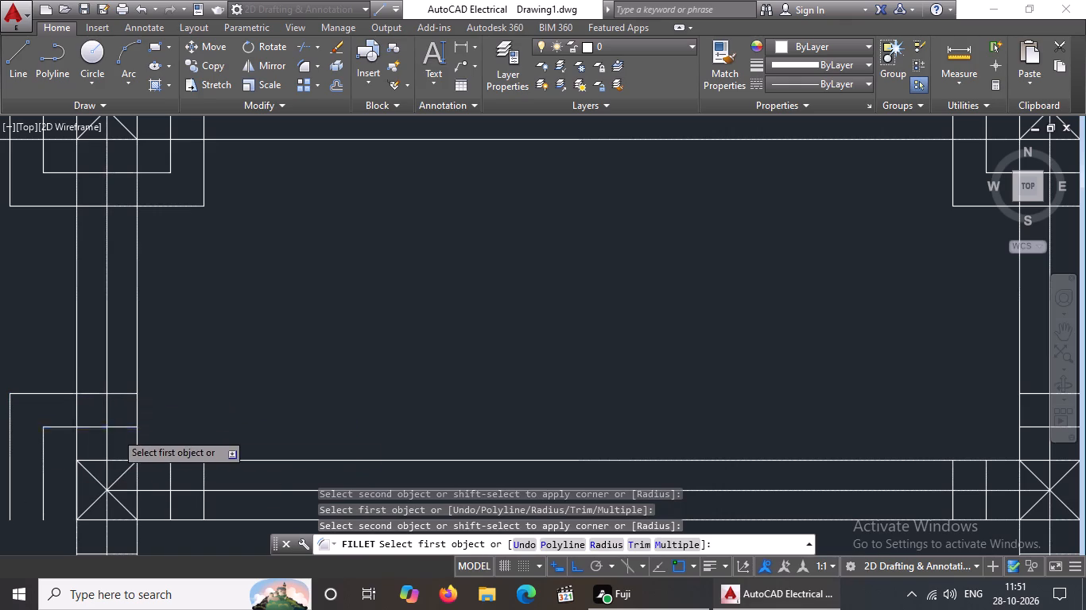
{"action": "left_click", "coordinate": [169, 473]}
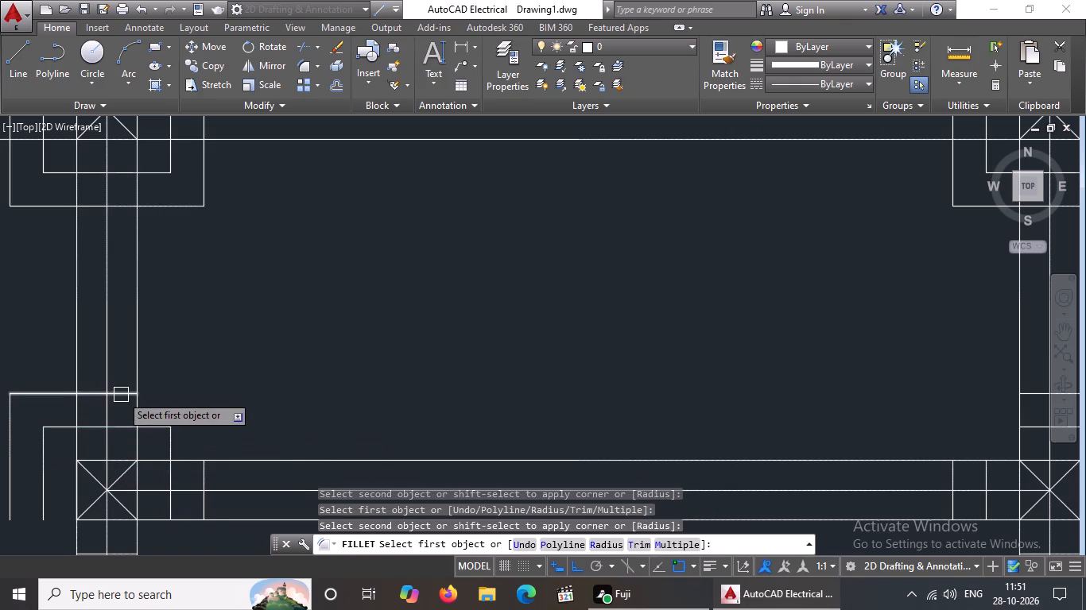
{"action": "left_click", "coordinate": [121, 395]}
{"action": "left_click", "coordinate": [204, 477]}
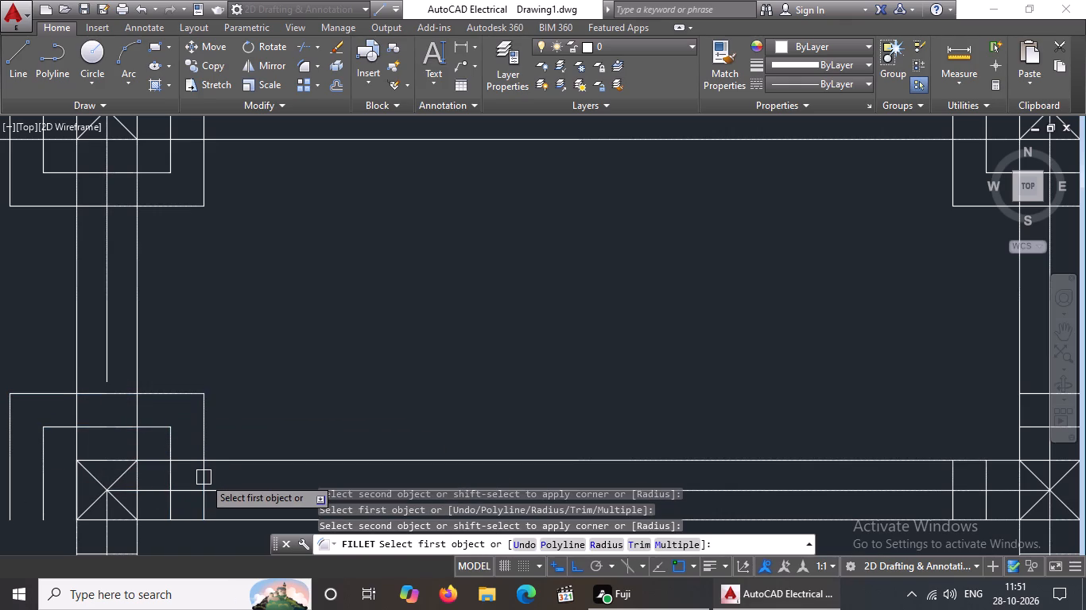
Fillet the inner and outer offset lines into sharp lower-left corners around the second-row column directly below the top wall's middle column.
{"action": "scroll", "coordinate": [211, 449], "scroll_direction": "down", "scroll_amount": 3}
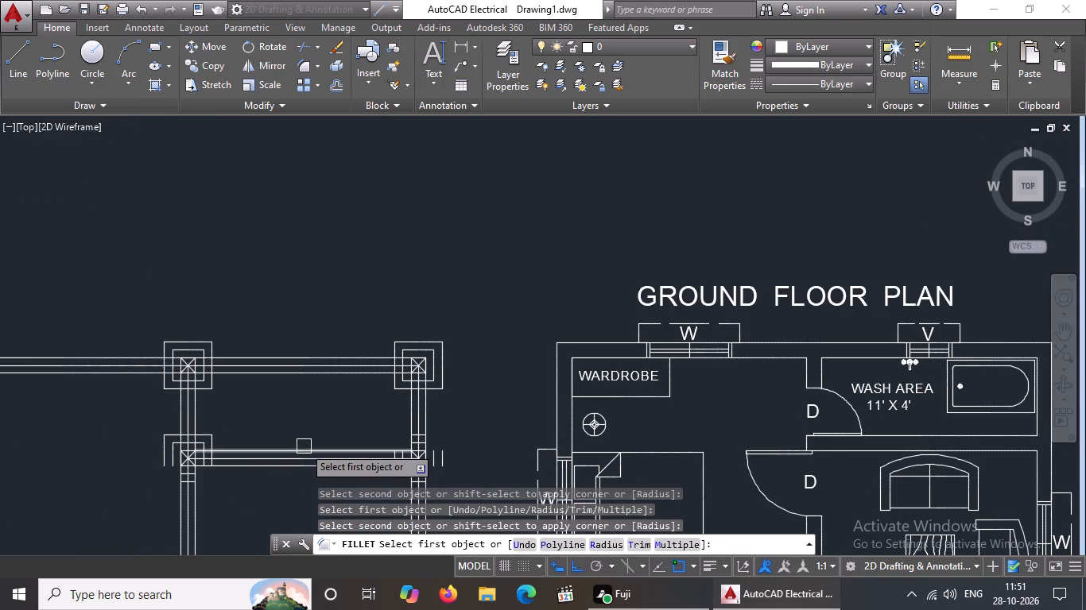
{"action": "scroll", "coordinate": [304, 434], "scroll_direction": "down", "scroll_amount": 2}
{"action": "scroll", "coordinate": [227, 463], "scroll_direction": "up", "scroll_amount": 3}
{"action": "scroll", "coordinate": [324, 441], "scroll_direction": "up", "scroll_amount": 2}
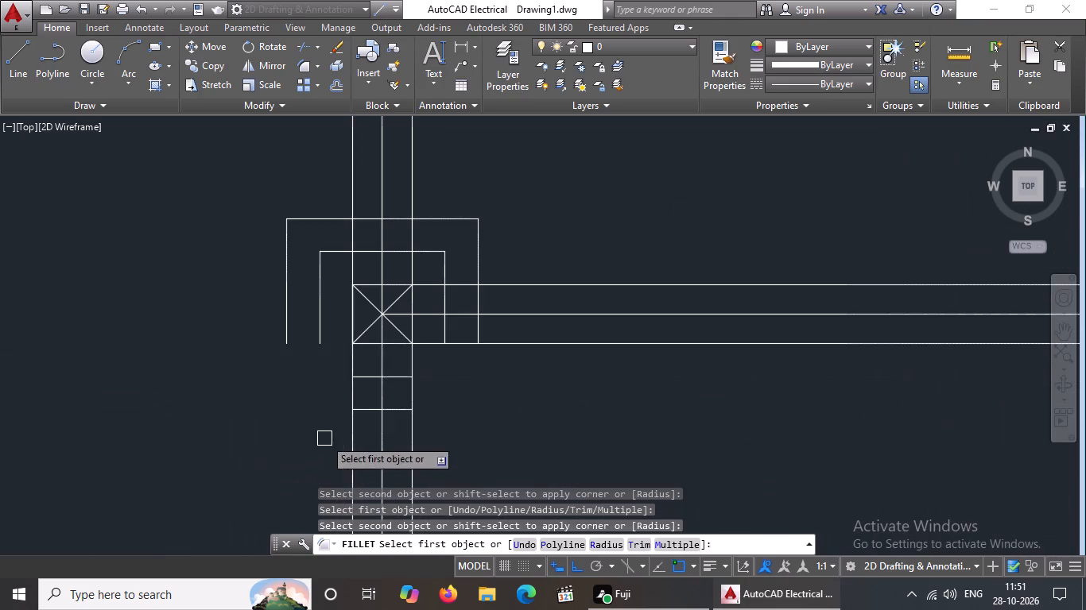
{"action": "left_click", "coordinate": [317, 322]}
{"action": "left_click", "coordinate": [368, 379]}
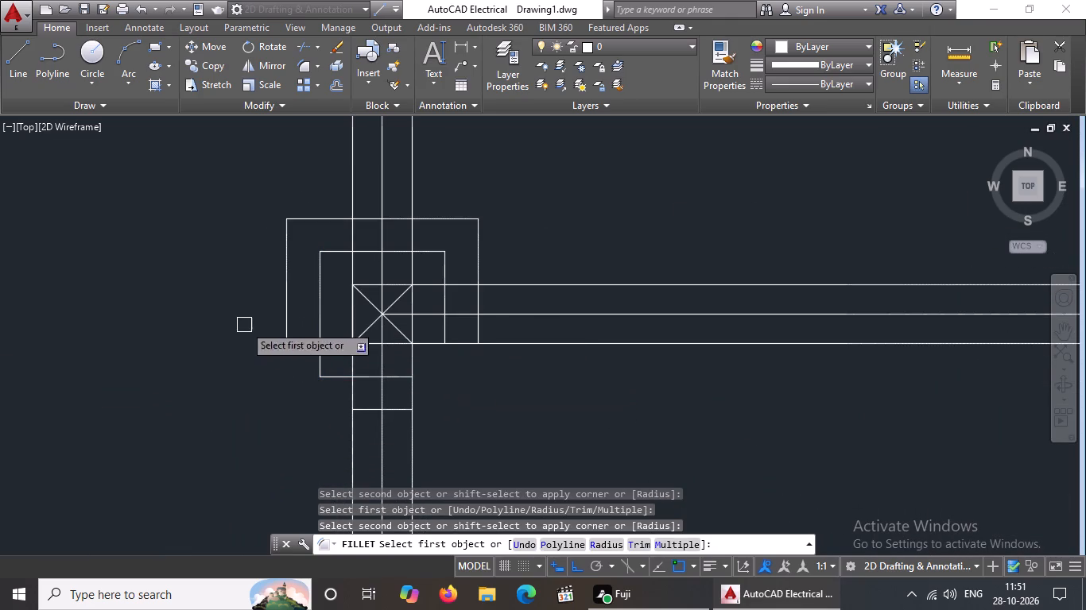
{"action": "left_click_drag", "start_coordinate": [284, 318], "coordinate": [291, 341]}
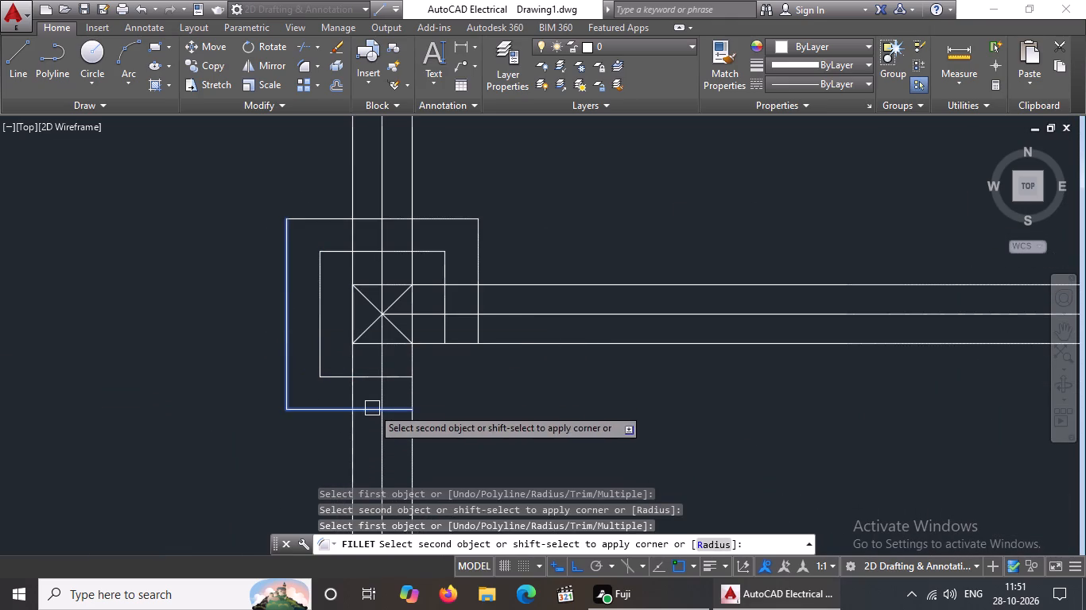
{"action": "left_click", "coordinate": [372, 407]}
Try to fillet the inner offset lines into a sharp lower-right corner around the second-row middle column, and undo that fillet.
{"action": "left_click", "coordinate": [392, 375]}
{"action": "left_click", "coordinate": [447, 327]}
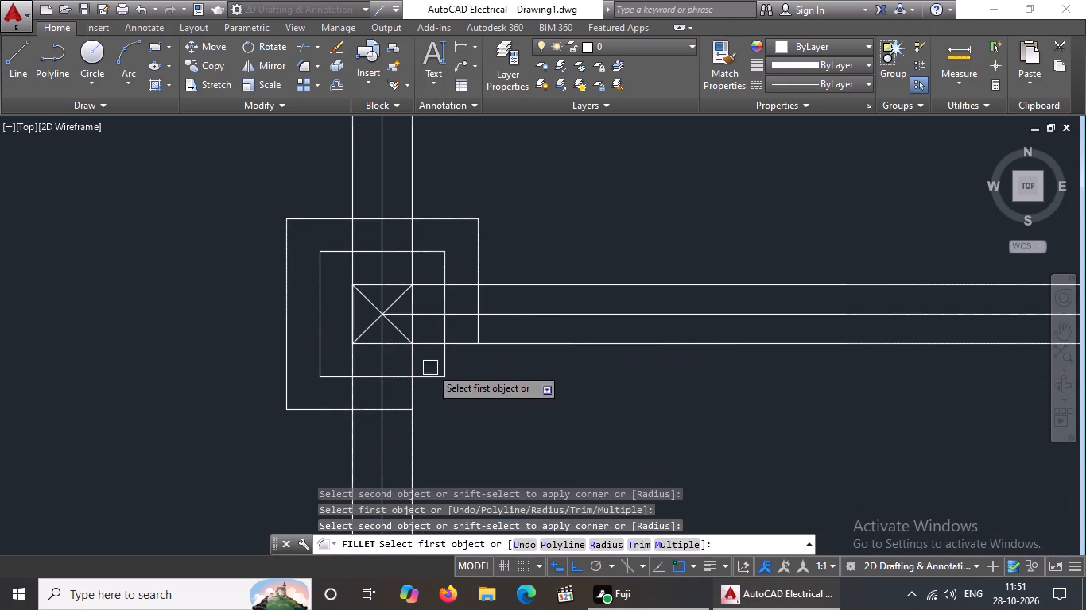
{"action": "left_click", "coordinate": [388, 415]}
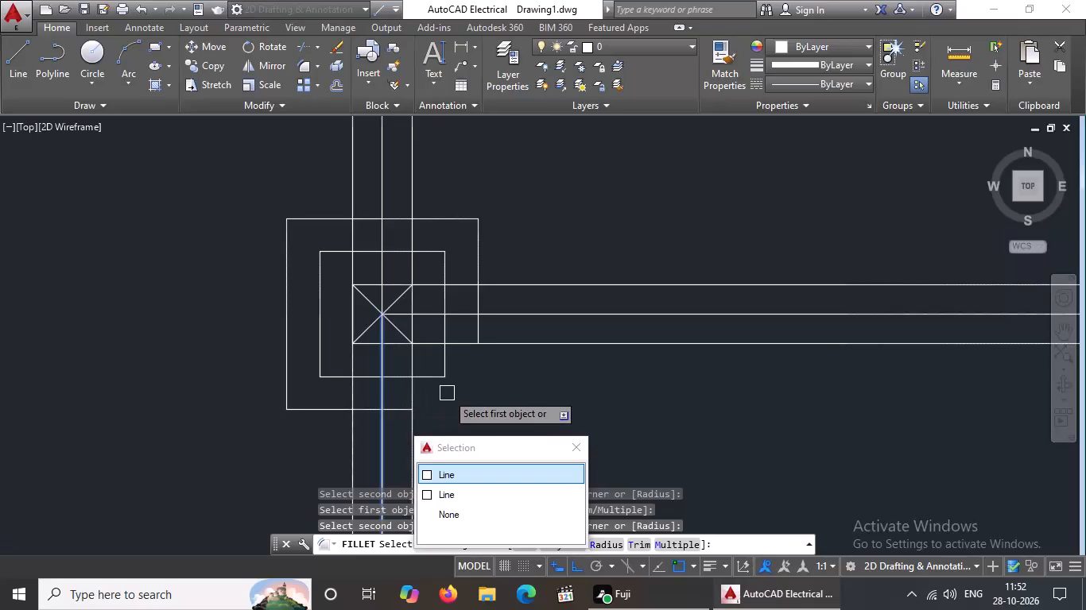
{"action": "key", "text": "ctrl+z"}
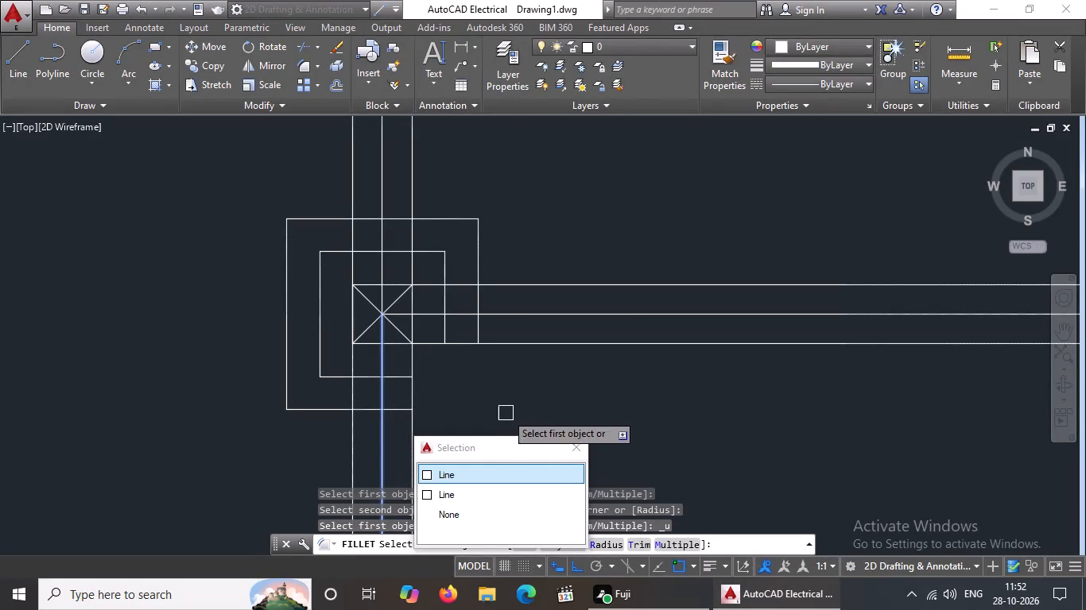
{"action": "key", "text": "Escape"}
Fillet the inner and outer offset lines into sharp lower-right corners around the second-row middle column.
{"action": "left_click", "coordinate": [397, 379]}
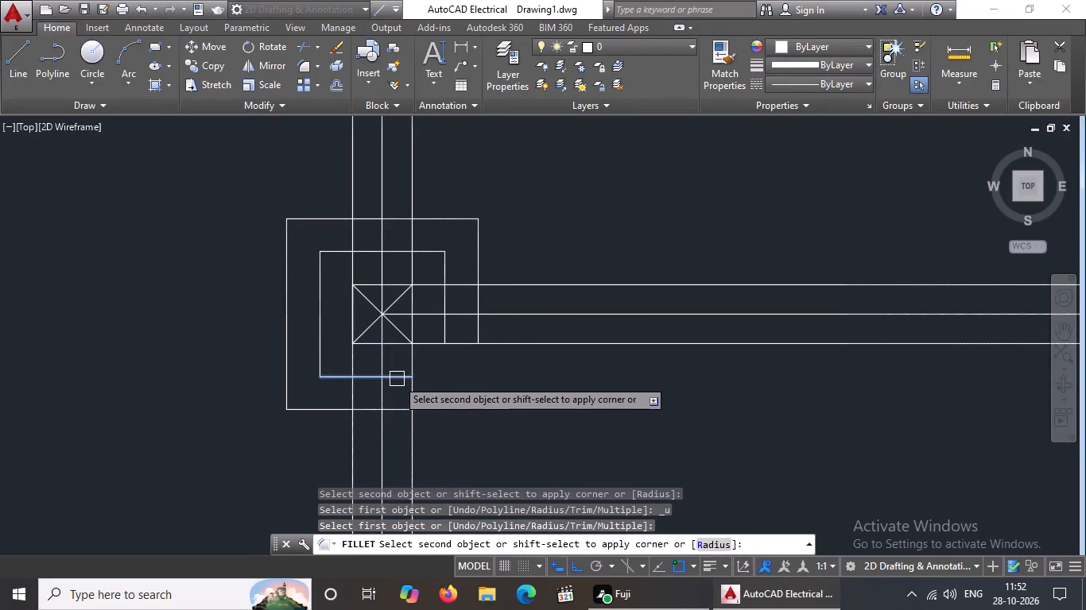
{"action": "left_click", "coordinate": [444, 334]}
{"action": "left_click", "coordinate": [397, 409]}
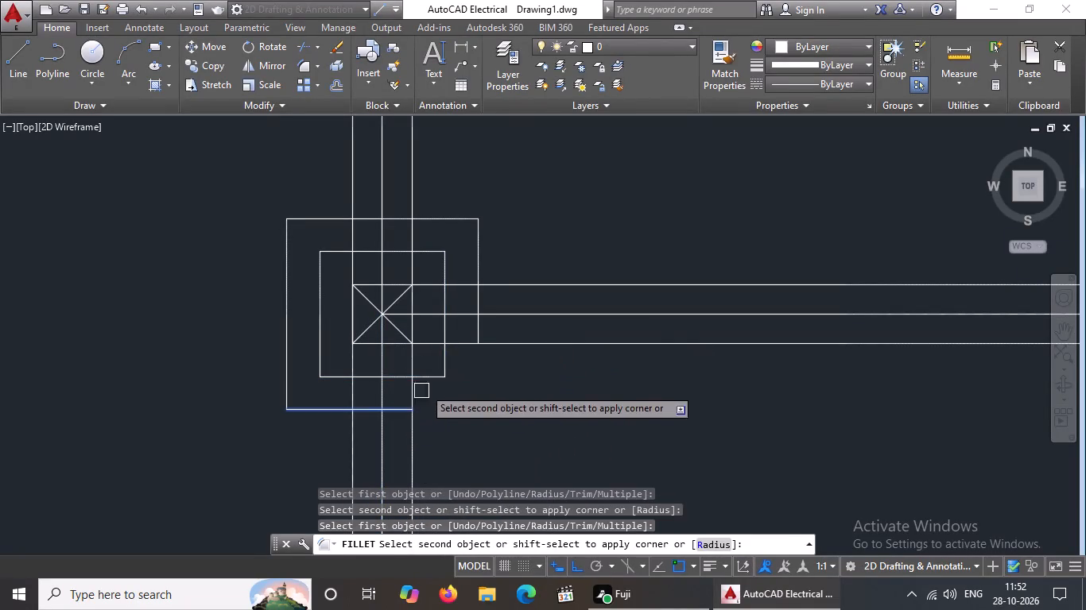
{"action": "left_click", "coordinate": [479, 326]}
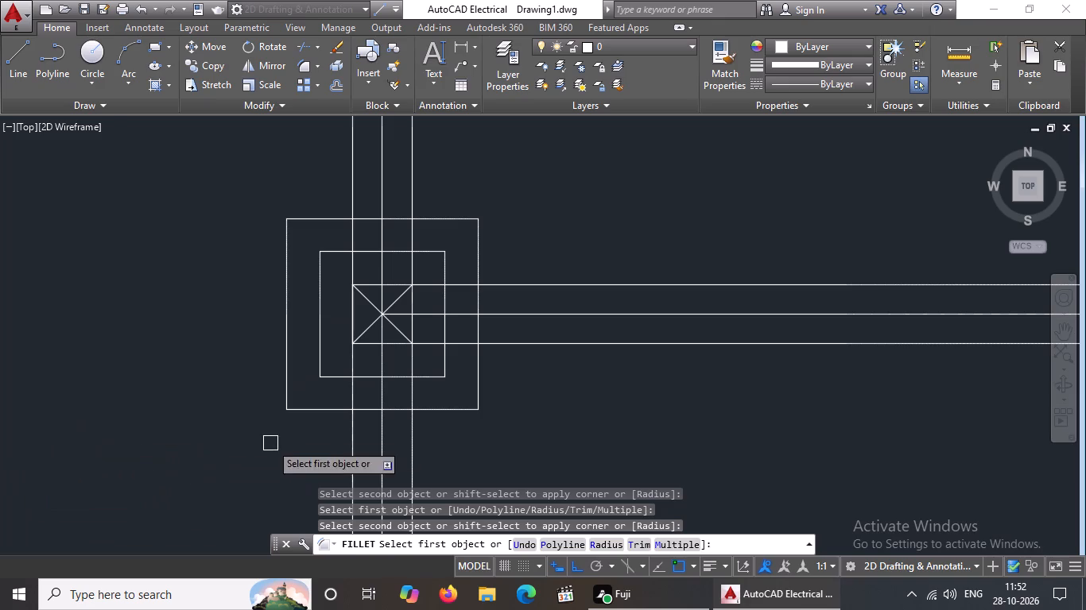
Fillet the inner and outer offset lines into sharp upper-left and upper-right corners around the second-row column below the plan's top-right corner column.
{"action": "scroll", "coordinate": [370, 356], "scroll_direction": "down", "scroll_amount": 4}
{"action": "scroll", "coordinate": [527, 341], "scroll_direction": "up", "scroll_amount": 5}
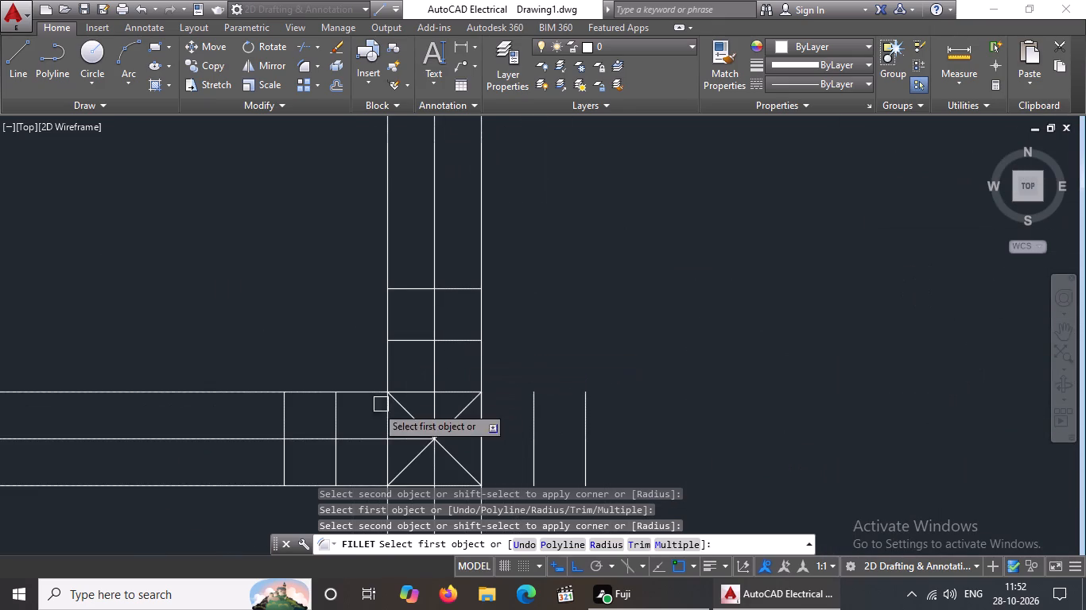
{"action": "left_click_drag", "start_coordinate": [340, 417], "coordinate": [346, 403]}
{"action": "left_click", "coordinate": [425, 340]}
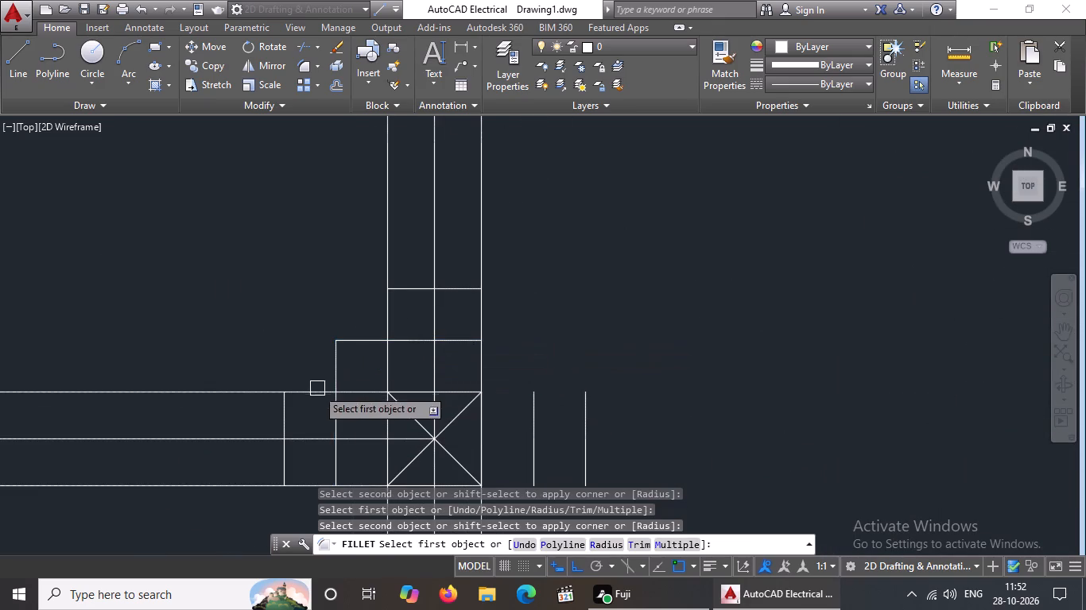
{"action": "left_click_drag", "start_coordinate": [283, 414], "coordinate": [293, 383]}
{"action": "left_click", "coordinate": [408, 286]}
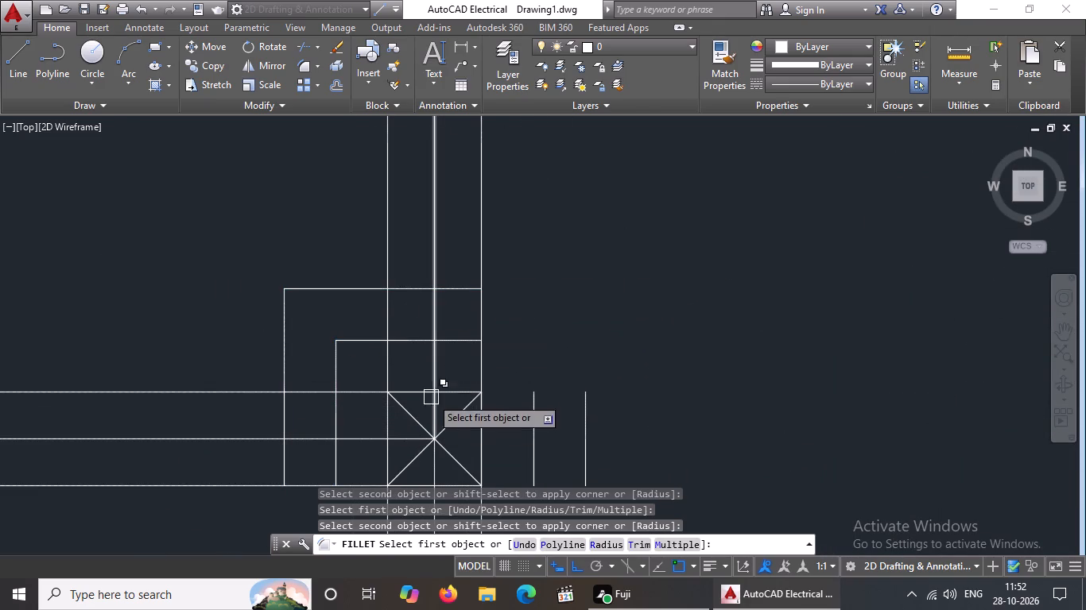
{"action": "left_click", "coordinate": [469, 341]}
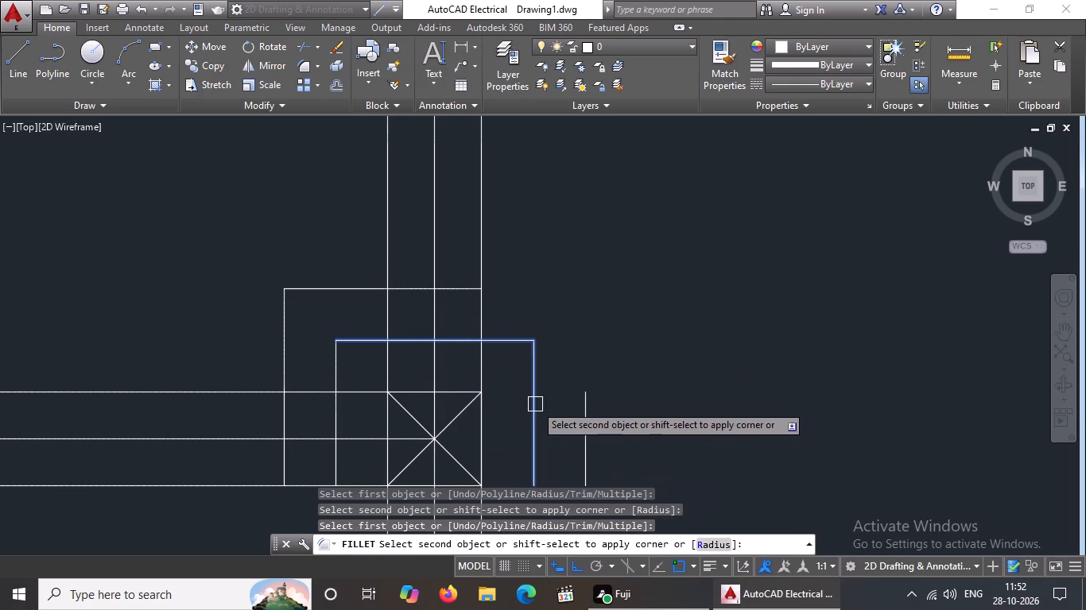
{"action": "left_click", "coordinate": [536, 404]}
{"action": "left_click_drag", "start_coordinate": [453, 286], "coordinate": [456, 293]}
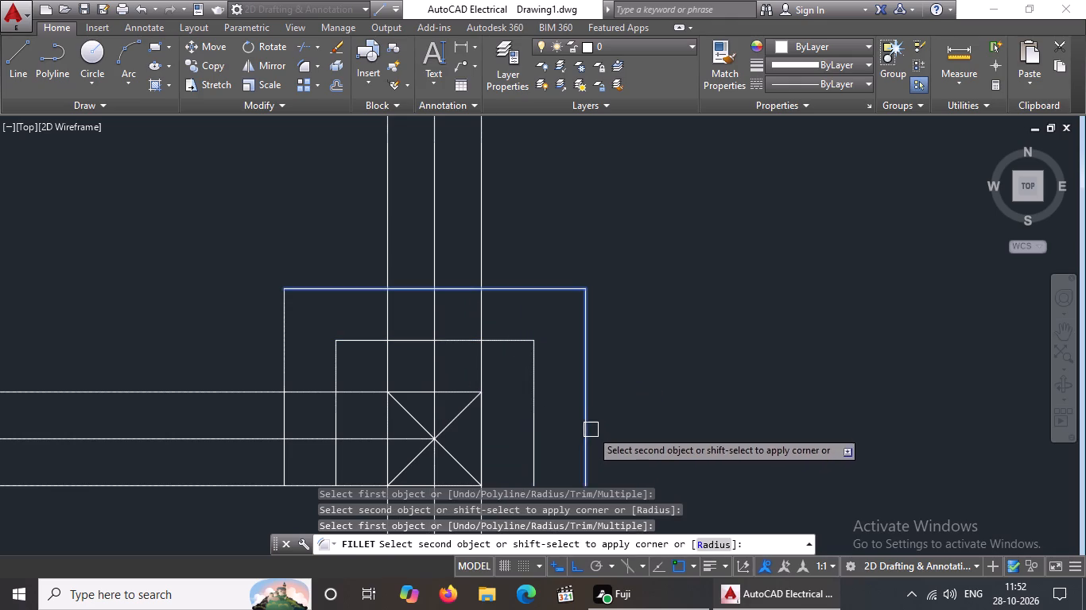
{"action": "left_click", "coordinate": [588, 431]}
Fillet the inner and outer offset lines into sharp lower-left and lower-right corners around the second-row column on the plan's right wall.
{"action": "scroll", "coordinate": [487, 333], "scroll_direction": "down", "scroll_amount": 4}
{"action": "scroll", "coordinate": [483, 373], "scroll_direction": "up", "scroll_amount": 4}
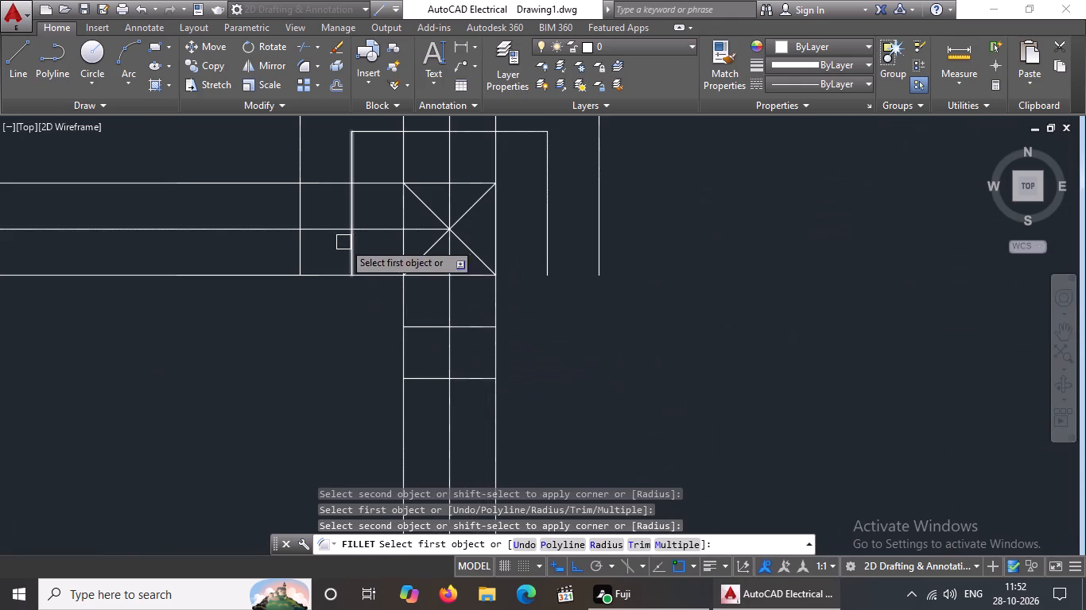
{"action": "left_click_drag", "start_coordinate": [355, 259], "coordinate": [360, 277]}
{"action": "left_click", "coordinate": [425, 330]}
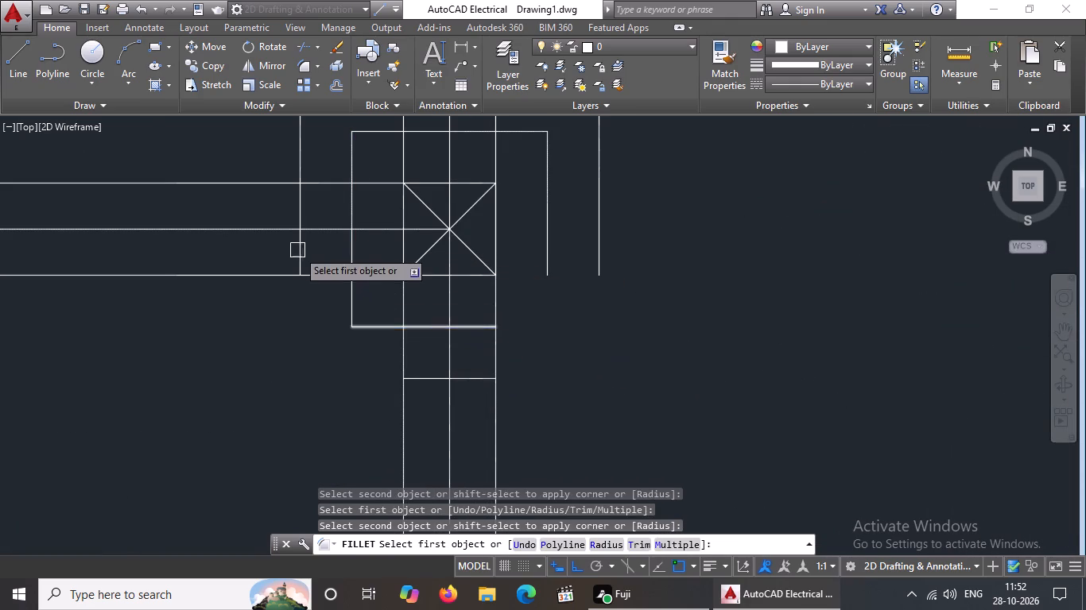
{"action": "left_click_drag", "start_coordinate": [297, 248], "coordinate": [309, 272]}
{"action": "left_click", "coordinate": [425, 376]}
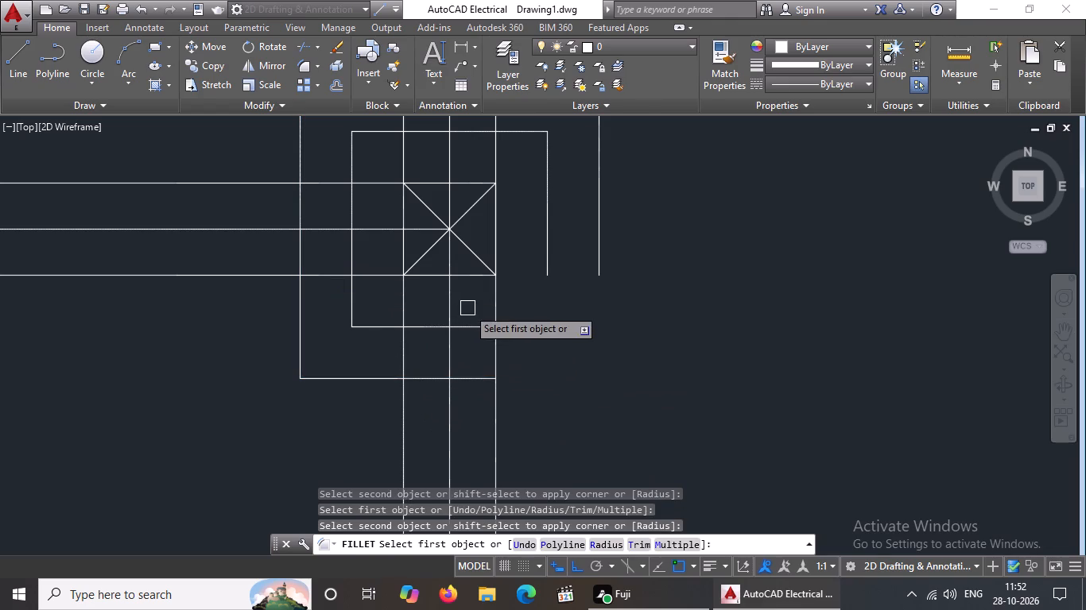
{"action": "left_click_drag", "start_coordinate": [471, 322], "coordinate": [475, 313]}
{"action": "left_click", "coordinate": [545, 235]}
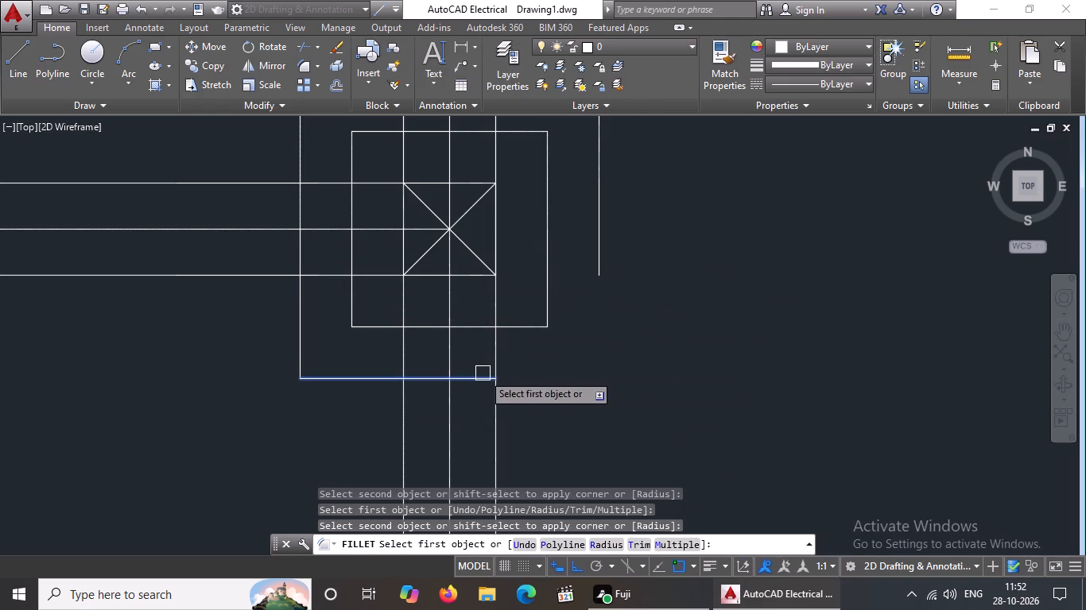
{"action": "left_click", "coordinate": [483, 373]}
{"action": "left_click", "coordinate": [598, 260]}
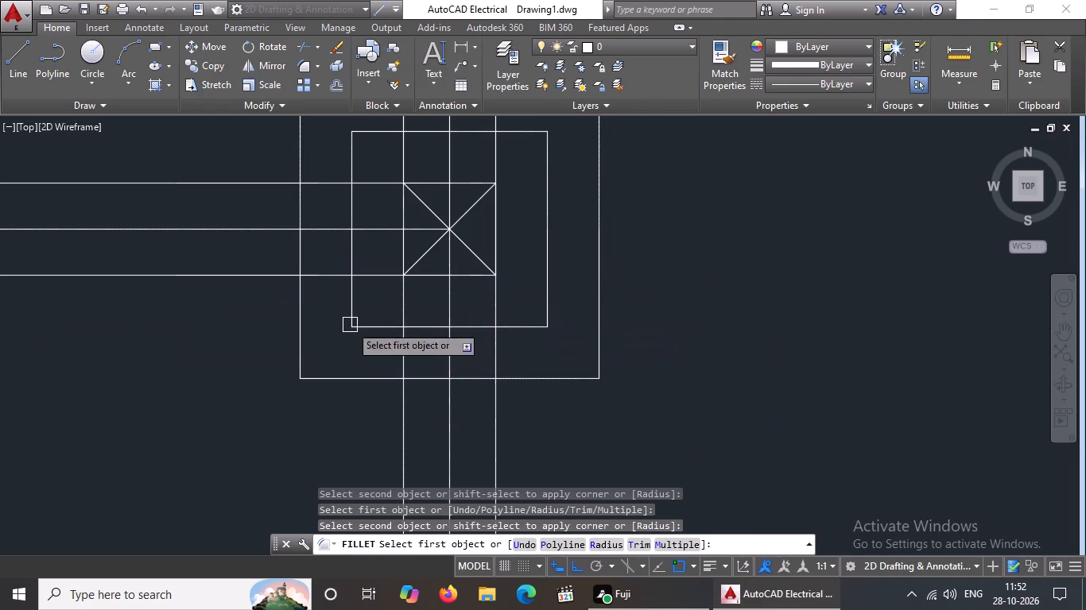
Fillet the inner and outer offset lines into sharp upper corners around the third-row column directly below the second-row middle column.
{"action": "scroll", "coordinate": [398, 307], "scroll_direction": "down", "scroll_amount": 4}
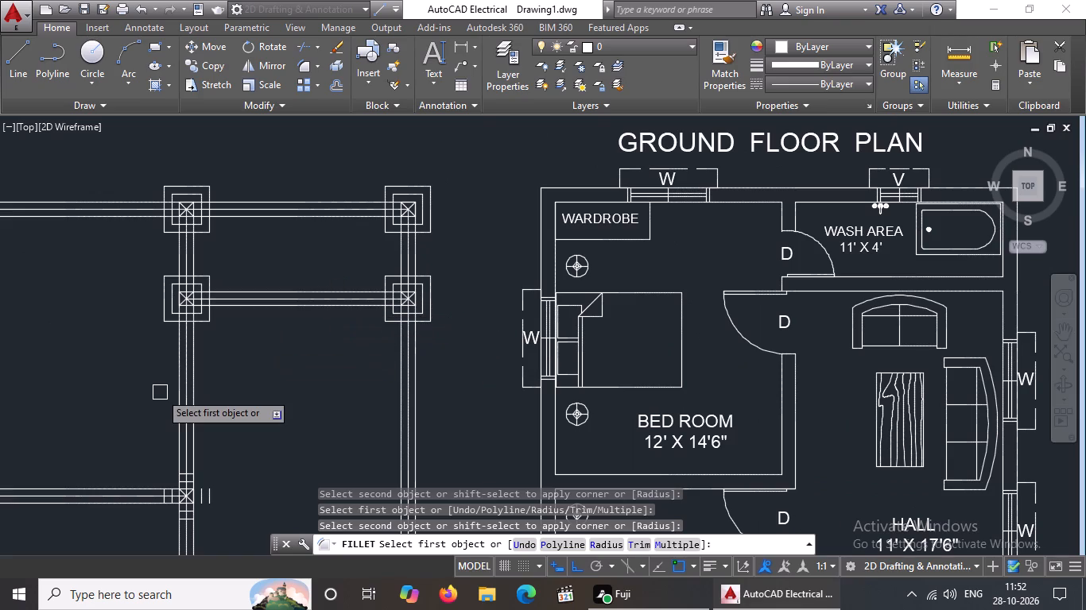
{"action": "scroll", "coordinate": [196, 373], "scroll_direction": "down", "scroll_amount": 2}
{"action": "scroll", "coordinate": [176, 443], "scroll_direction": "up", "scroll_amount": 2}
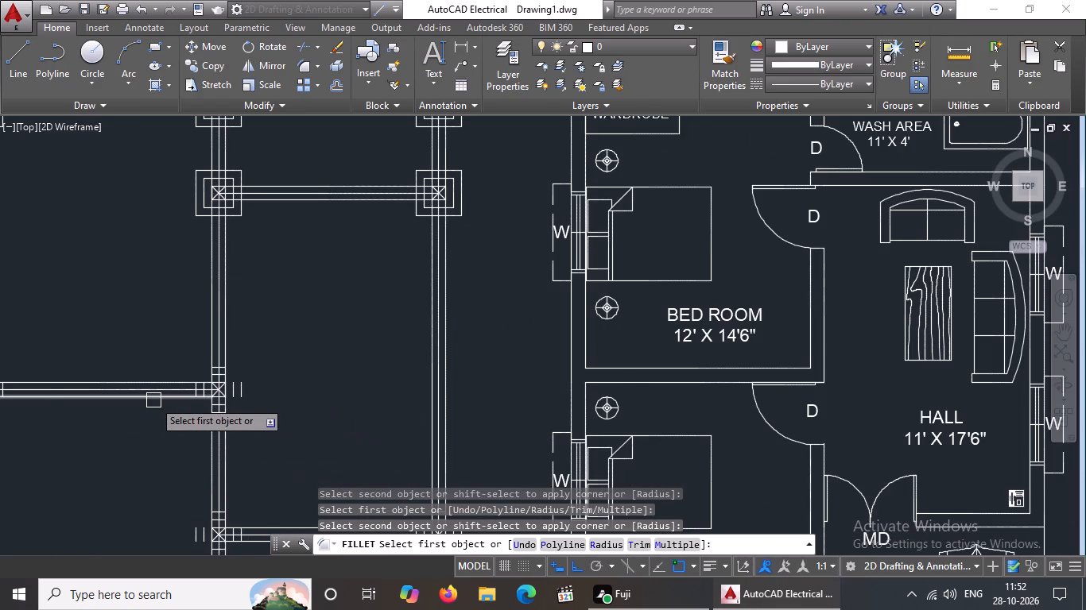
{"action": "scroll", "coordinate": [153, 400], "scroll_direction": "down", "scroll_amount": 2}
{"action": "scroll", "coordinate": [72, 396], "scroll_direction": "up", "scroll_amount": 2}
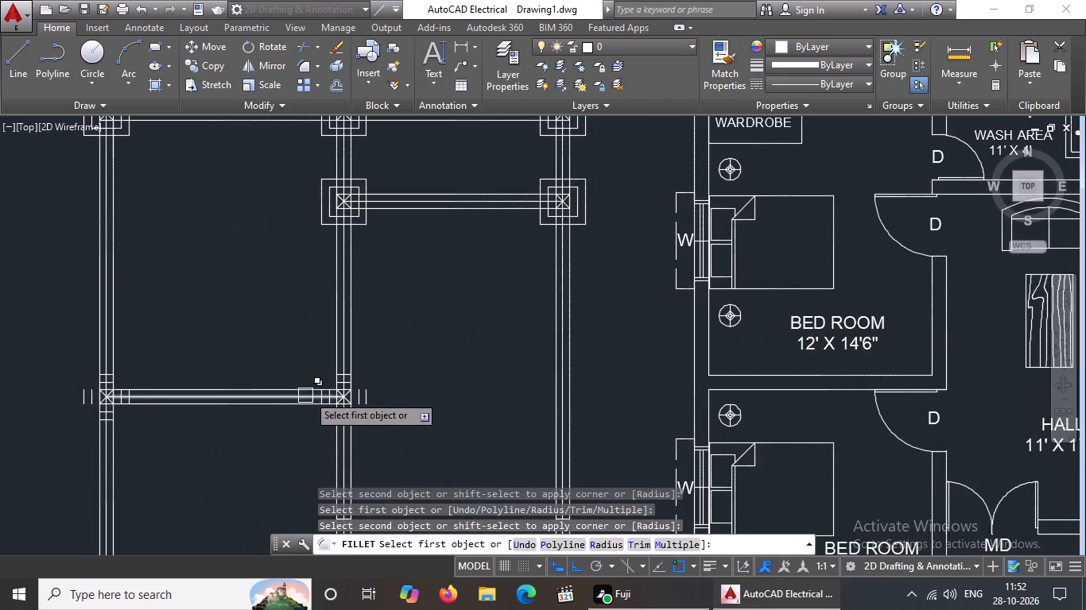
{"action": "scroll", "coordinate": [310, 394], "scroll_direction": "up", "scroll_amount": 3}
{"action": "left_click", "coordinate": [379, 397]}
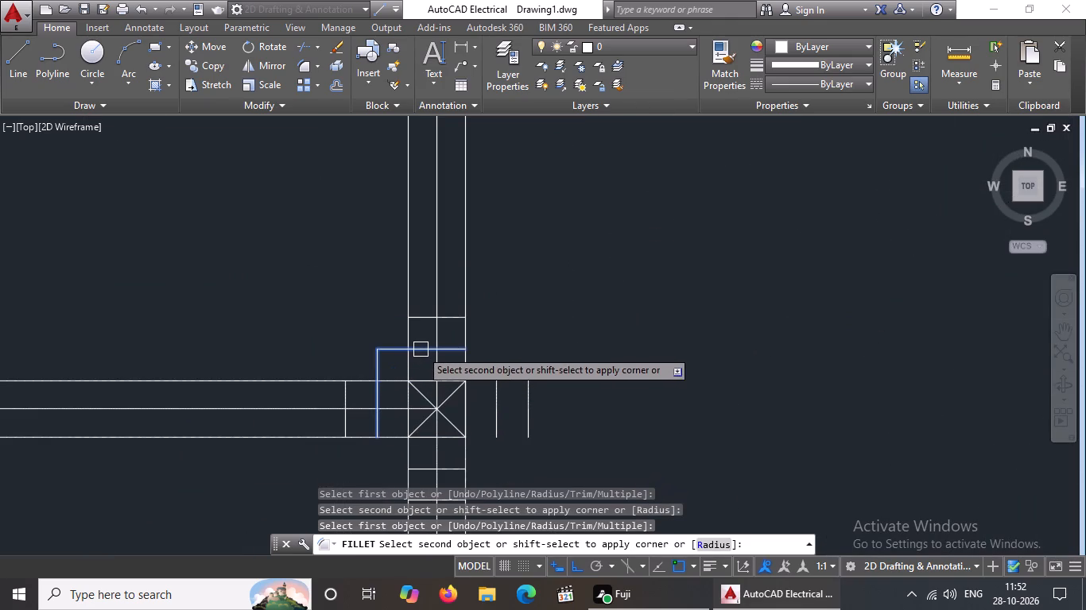
{"action": "left_click", "coordinate": [421, 349]}
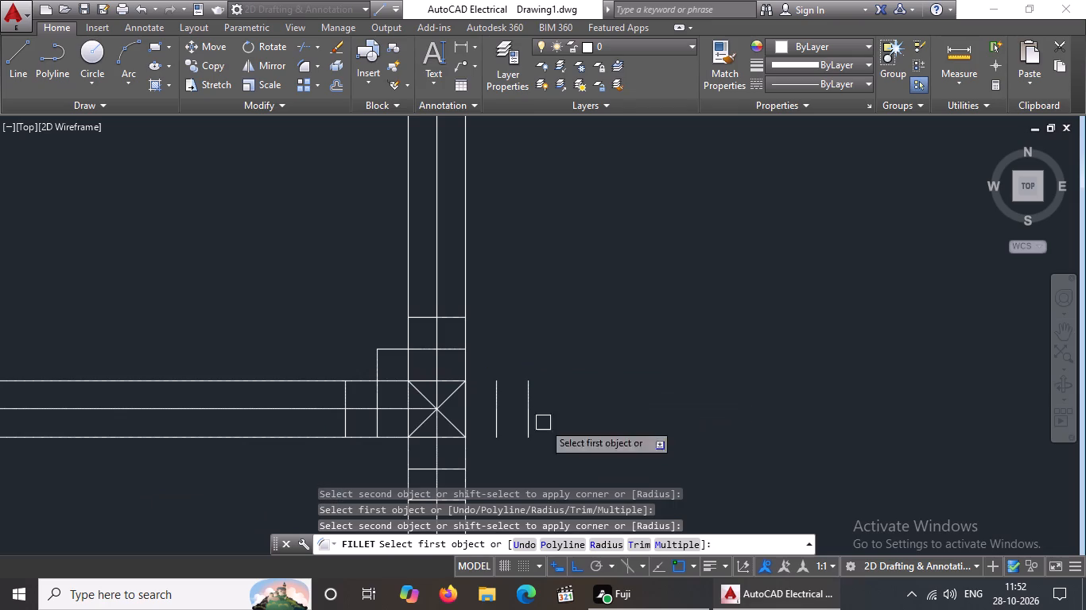
{"action": "left_click", "coordinate": [348, 396]}
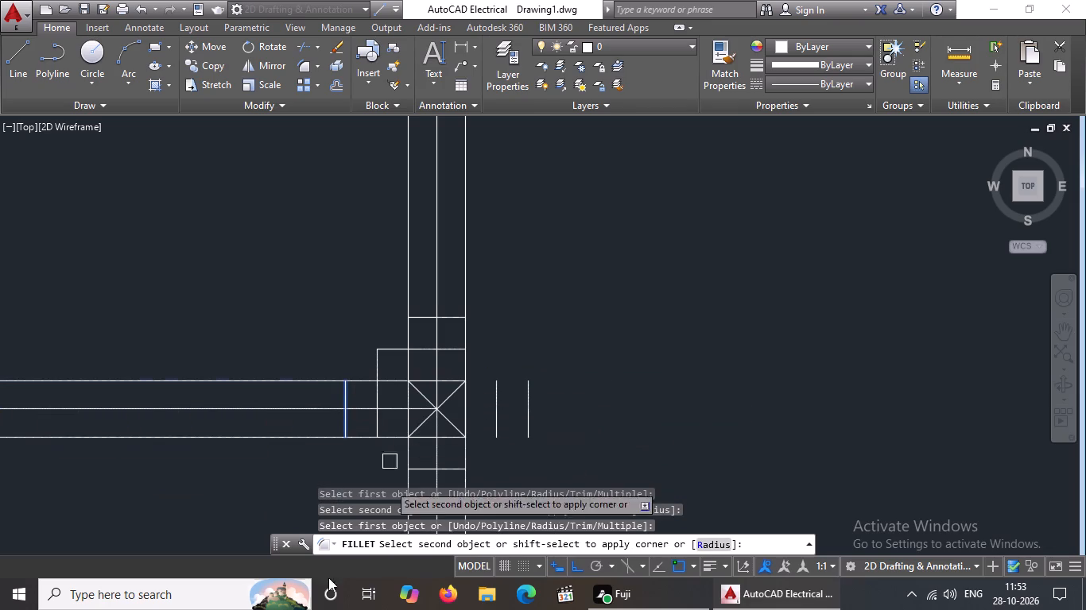
{"action": "left_click", "coordinate": [419, 316]}
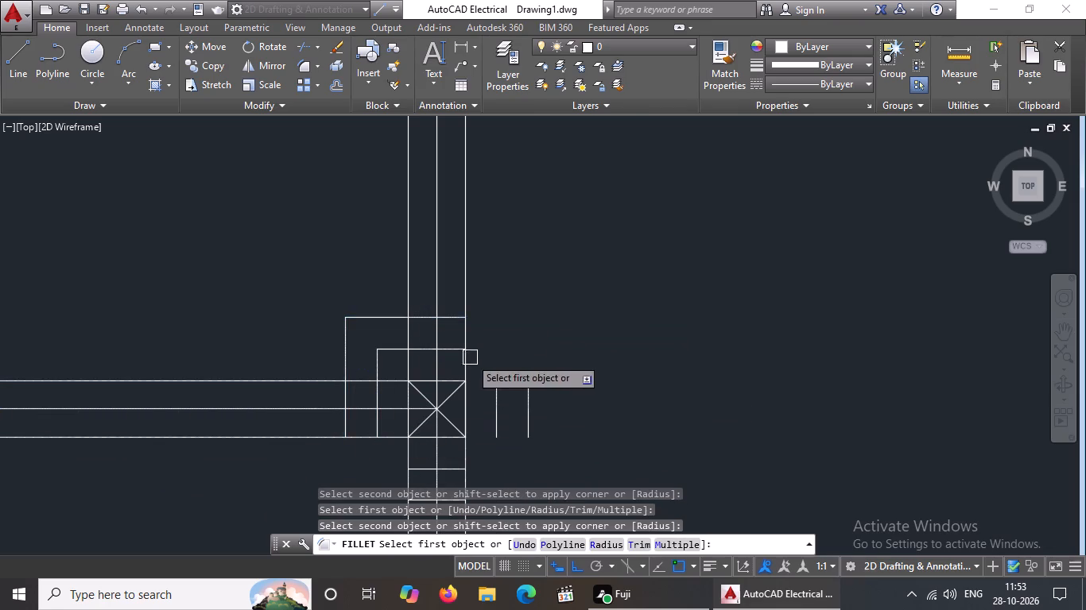
{"action": "left_click", "coordinate": [452, 349]}
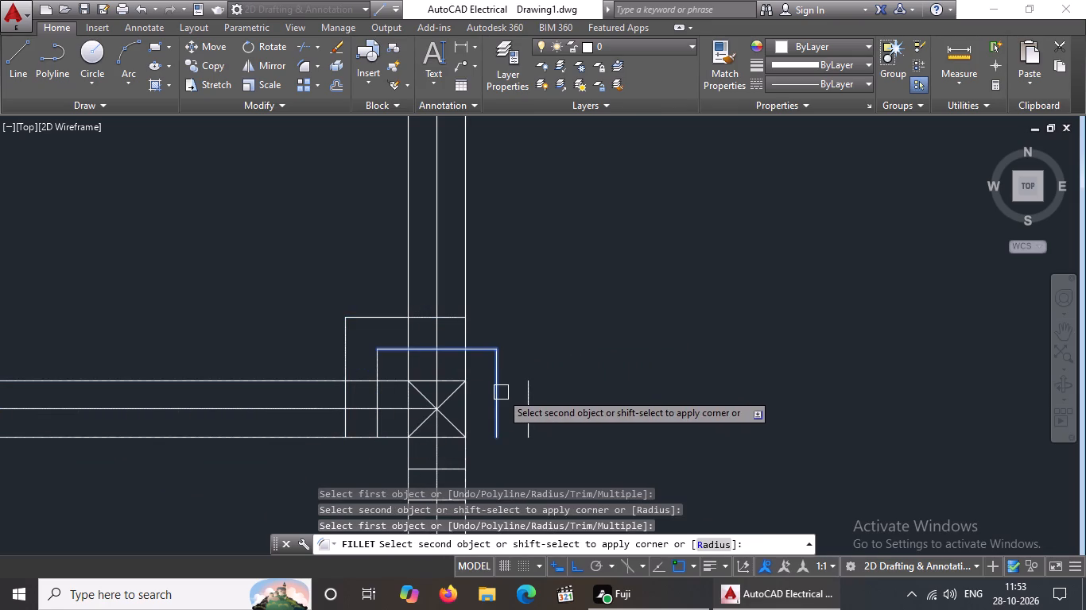
{"action": "left_click", "coordinate": [501, 393]}
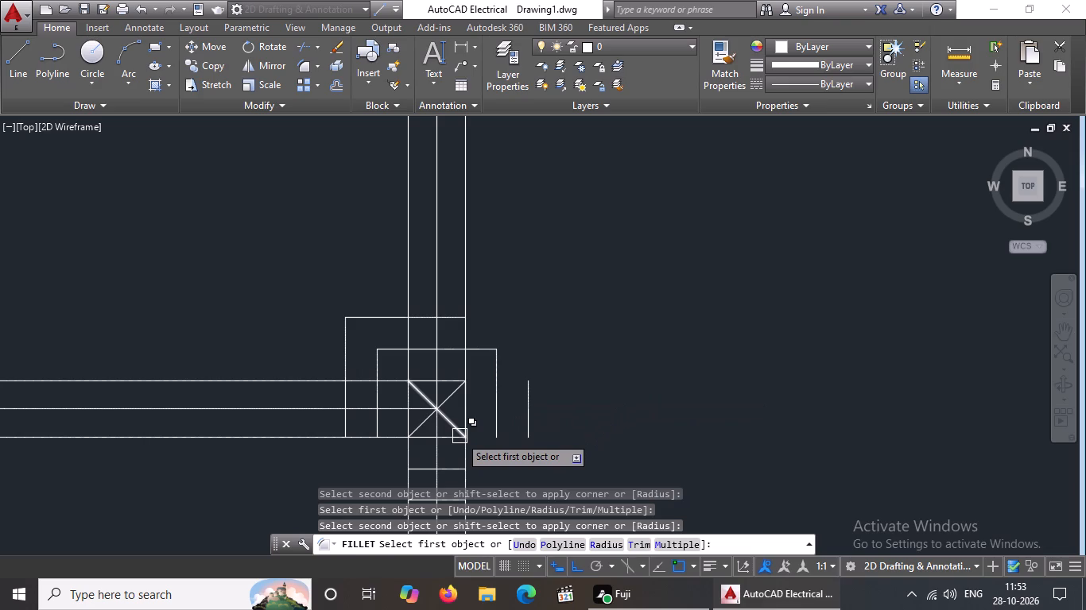
{"action": "left_click", "coordinate": [529, 402]}
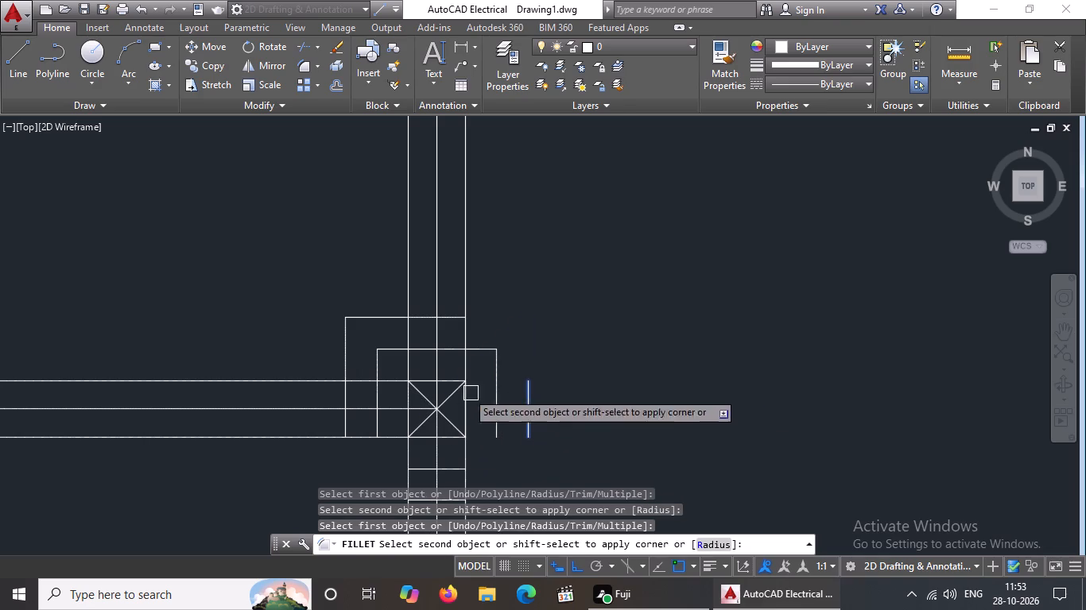
{"action": "left_click", "coordinate": [452, 318]}
Fillet the inner and outer offset lines into sharp lower-left corners around the third-row middle column.
{"action": "scroll", "coordinate": [452, 318], "scroll_direction": "down", "scroll_amount": 5}
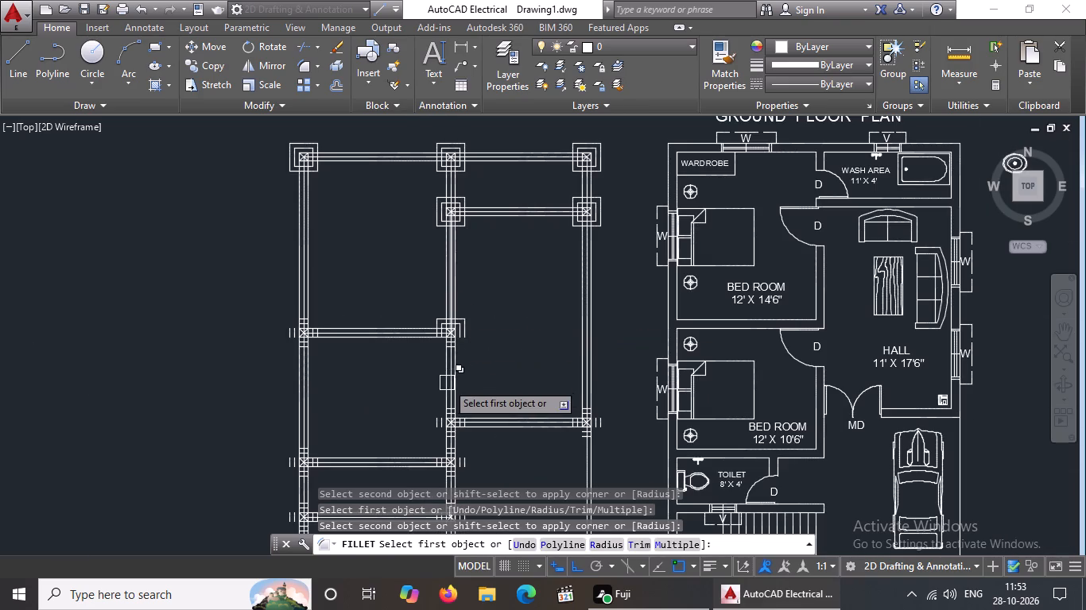
{"action": "scroll", "coordinate": [440, 322], "scroll_direction": "up", "scroll_amount": 5}
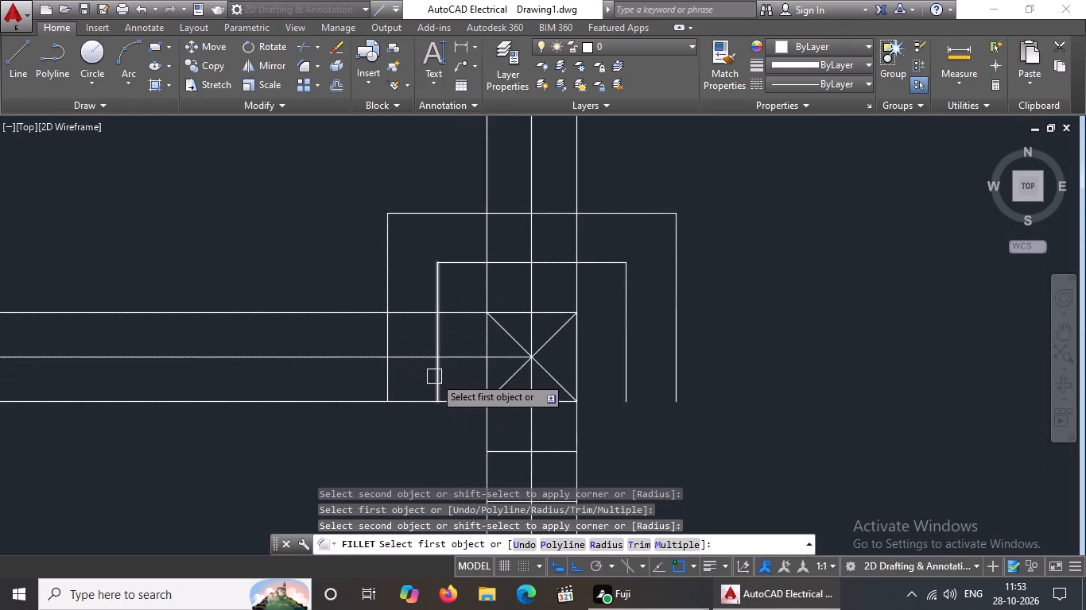
{"action": "left_click", "coordinate": [444, 377]}
{"action": "left_click", "coordinate": [500, 450]}
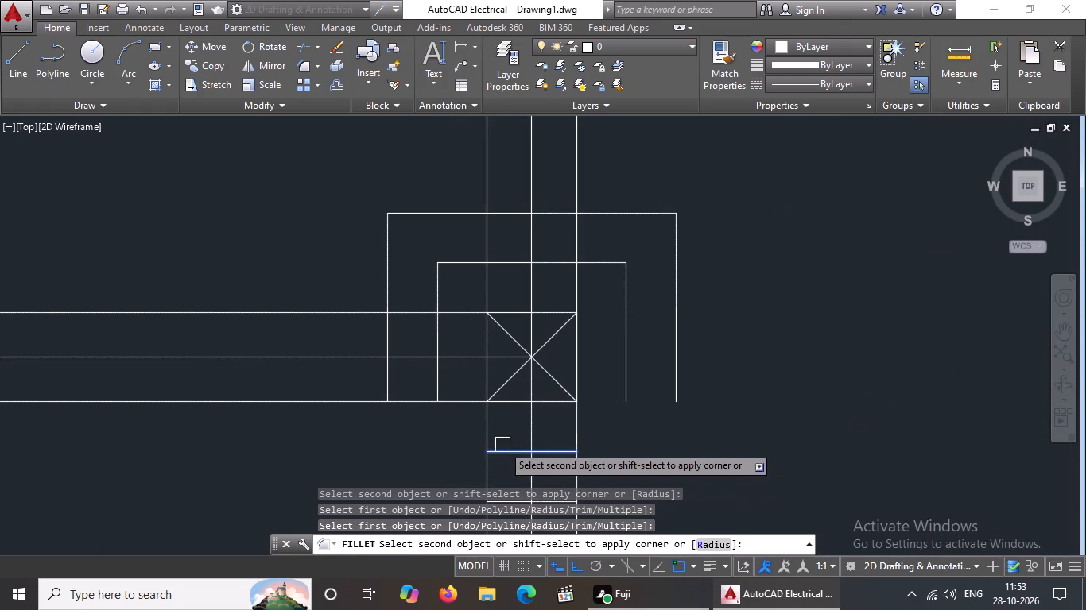
{"action": "left_click", "coordinate": [433, 374]}
{"action": "left_click", "coordinate": [388, 380]}
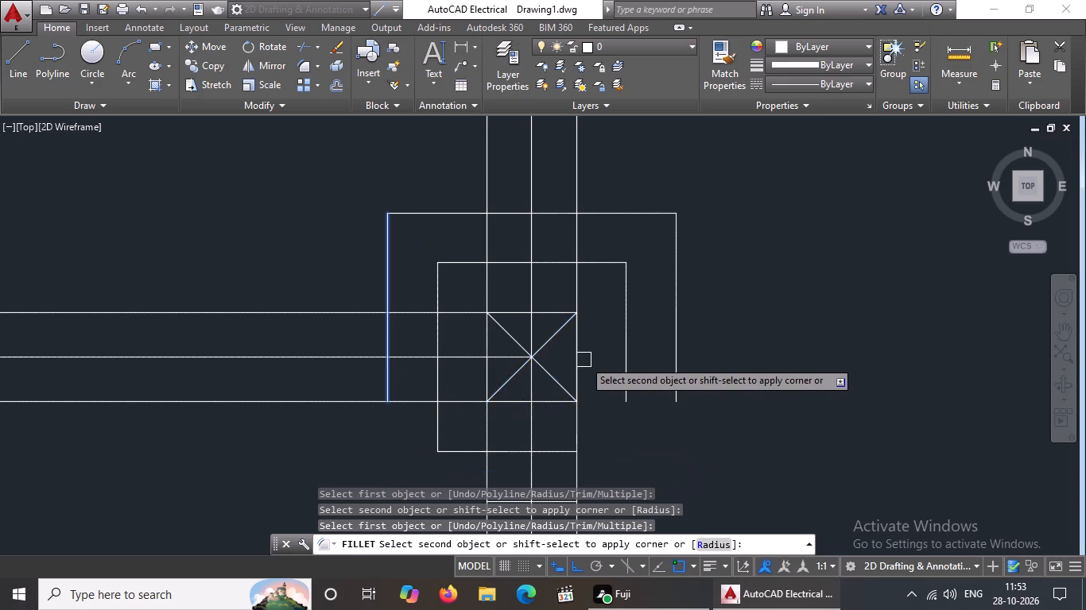
{"action": "scroll", "coordinate": [595, 342], "scroll_direction": "down", "scroll_amount": 2}
{"action": "scroll", "coordinate": [560, 403], "scroll_direction": "up", "scroll_amount": 2}
{"action": "left_click", "coordinate": [554, 408]}
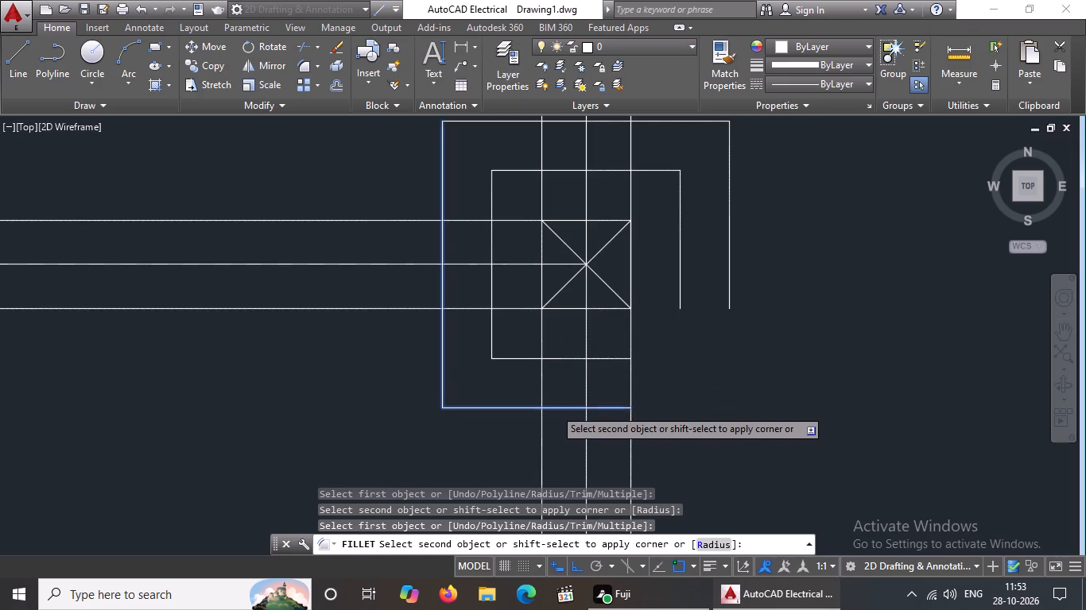
Fillet the inner and outer offset lines into sharp lower-right corners around the third-row middle column.
{"action": "left_click_drag", "start_coordinate": [607, 364], "coordinate": [619, 354]}
{"action": "left_click", "coordinate": [678, 288]}
{"action": "left_click_drag", "start_coordinate": [607, 409], "coordinate": [612, 399]}
{"action": "left_click", "coordinate": [731, 284]}
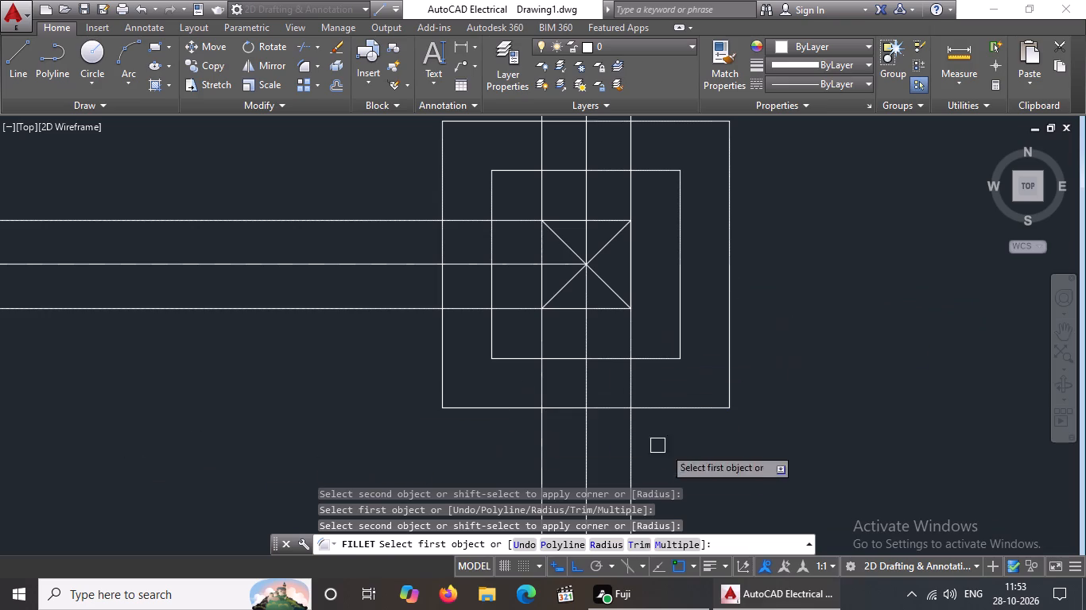
Fillet the inner and outer offset lines into sharp upper-right and upper-left corners around the third-row column on the plan's left wall.
{"action": "scroll", "coordinate": [615, 357], "scroll_direction": "down", "scroll_amount": 3}
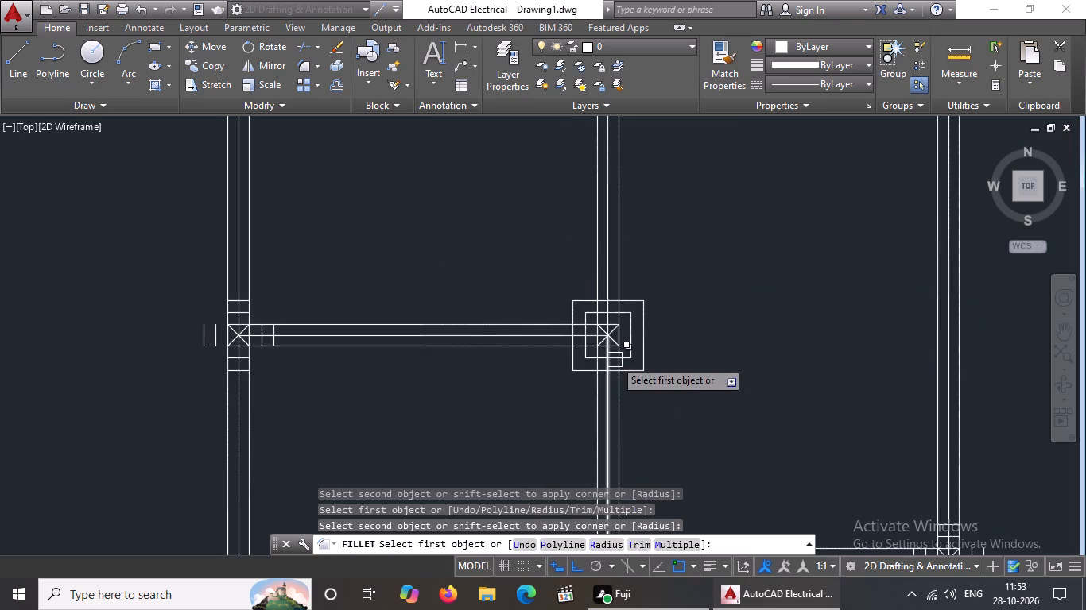
{"action": "scroll", "coordinate": [604, 329], "scroll_direction": "down", "scroll_amount": 2}
{"action": "scroll", "coordinate": [486, 325], "scroll_direction": "up", "scroll_amount": 6}
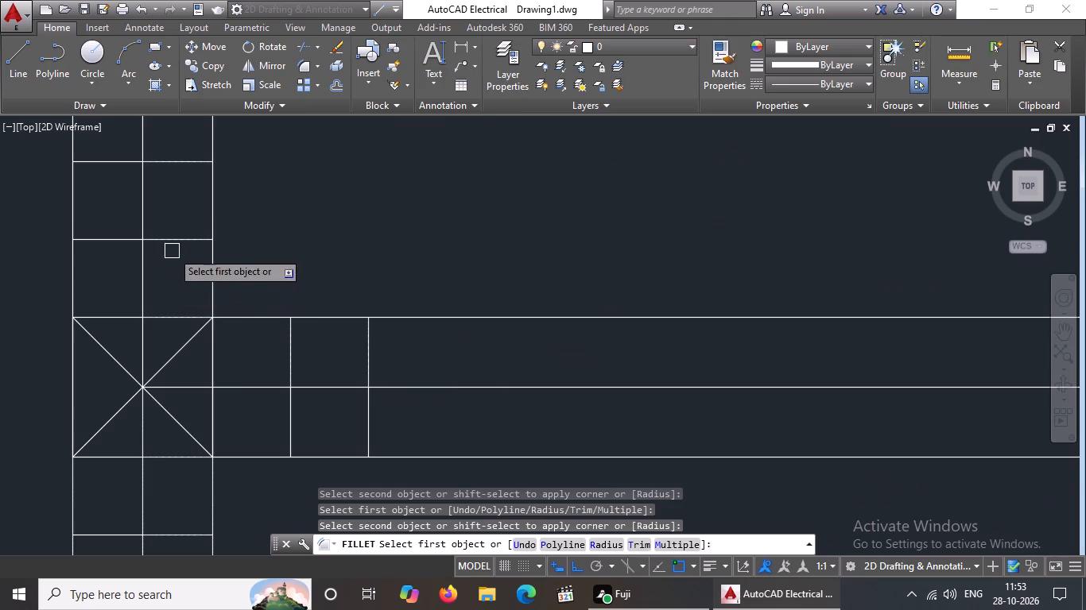
{"action": "left_click", "coordinate": [178, 238]}
{"action": "left_click", "coordinate": [287, 351]}
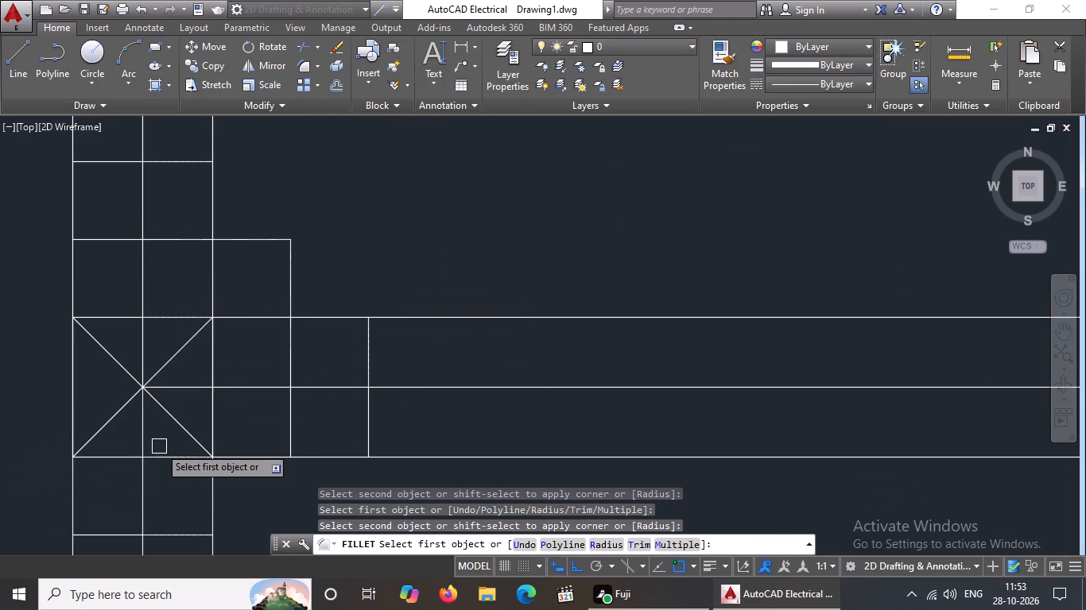
{"action": "scroll", "coordinate": [227, 261], "scroll_direction": "down", "scroll_amount": 2}
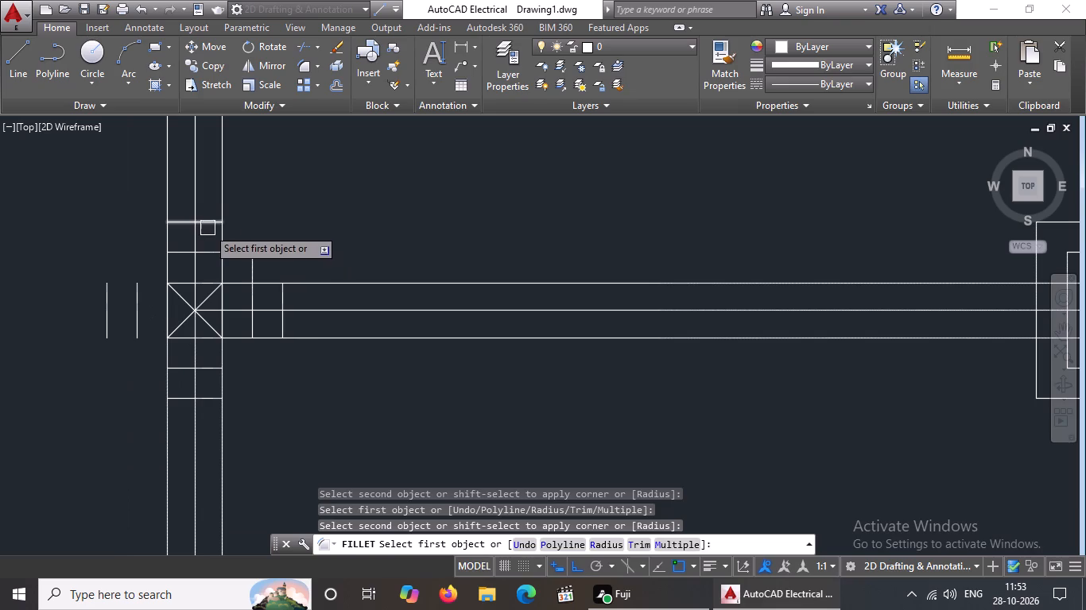
{"action": "left_click", "coordinate": [209, 223]}
{"action": "left_click", "coordinate": [281, 299]}
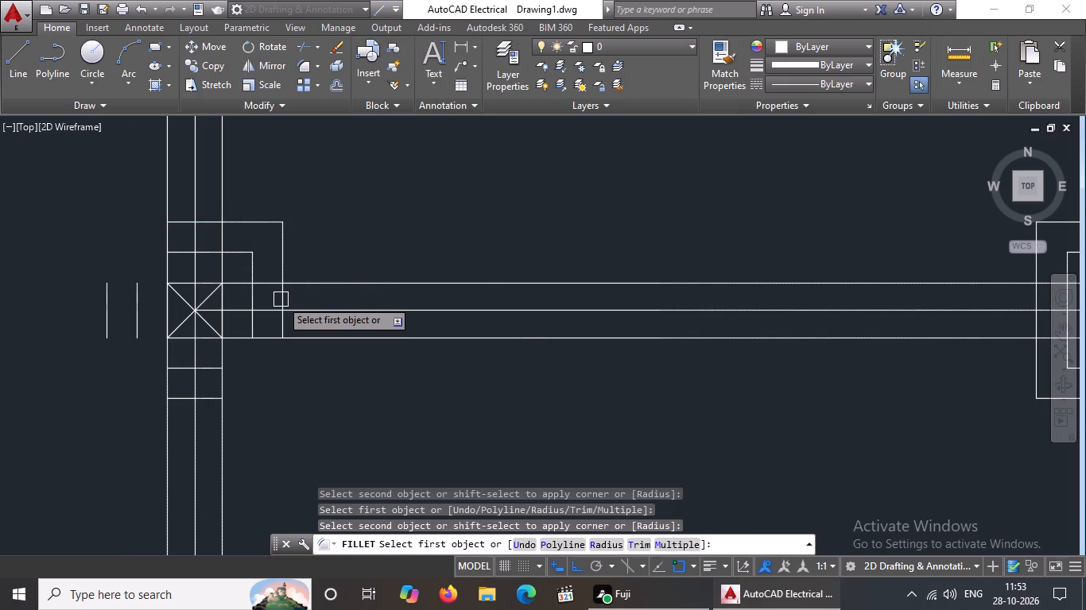
{"action": "left_click", "coordinate": [134, 297]}
{"action": "left_click", "coordinate": [178, 256]}
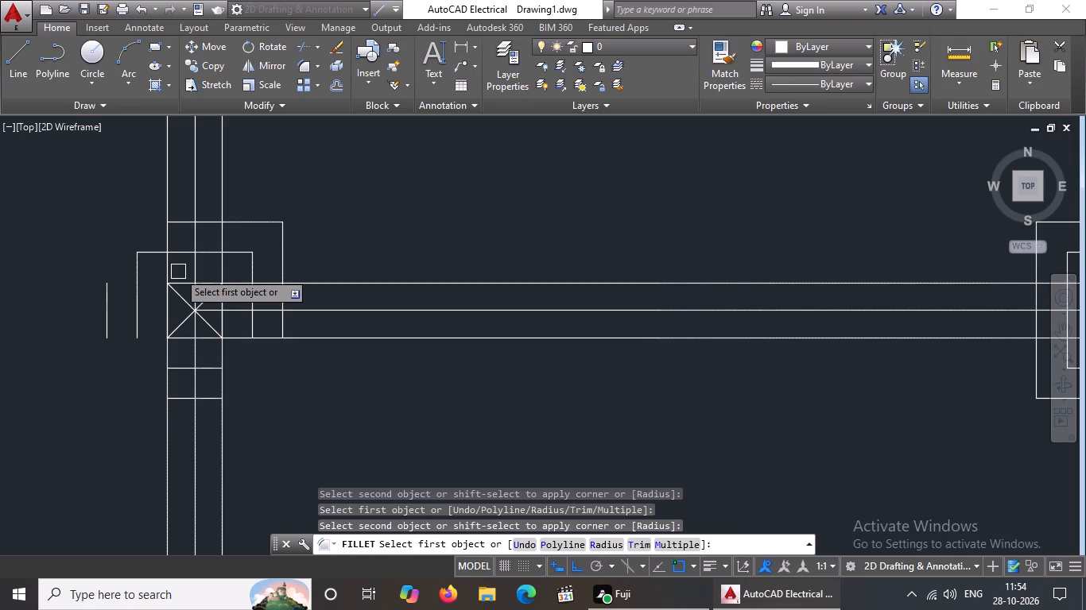
{"action": "scroll", "coordinate": [298, 238], "scroll_direction": "down", "scroll_amount": 3}
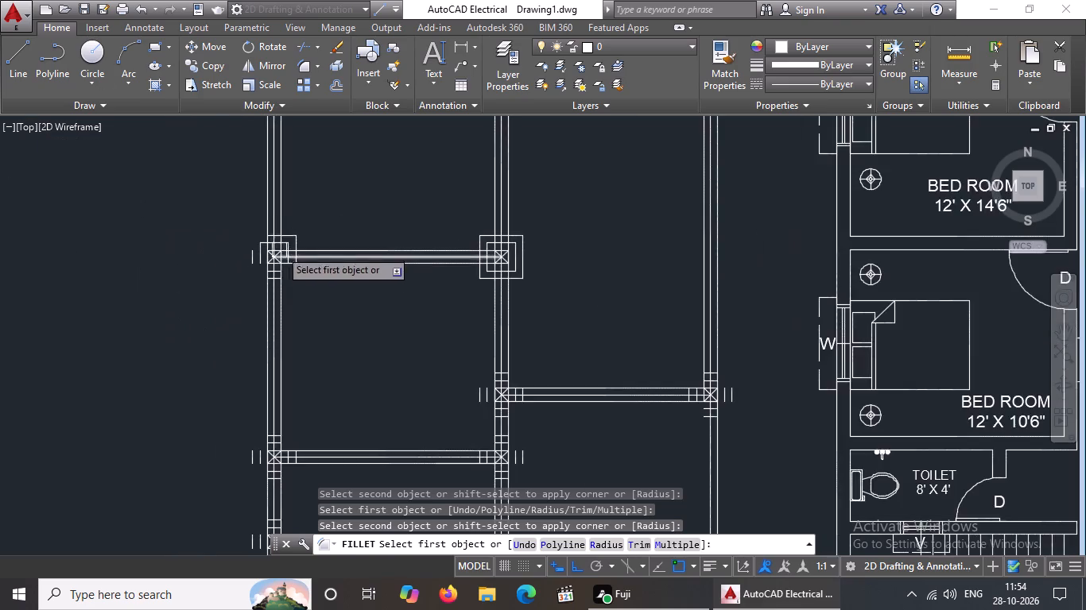
{"action": "scroll", "coordinate": [282, 248], "scroll_direction": "up", "scroll_amount": 4}
{"action": "left_click", "coordinate": [85, 272]}
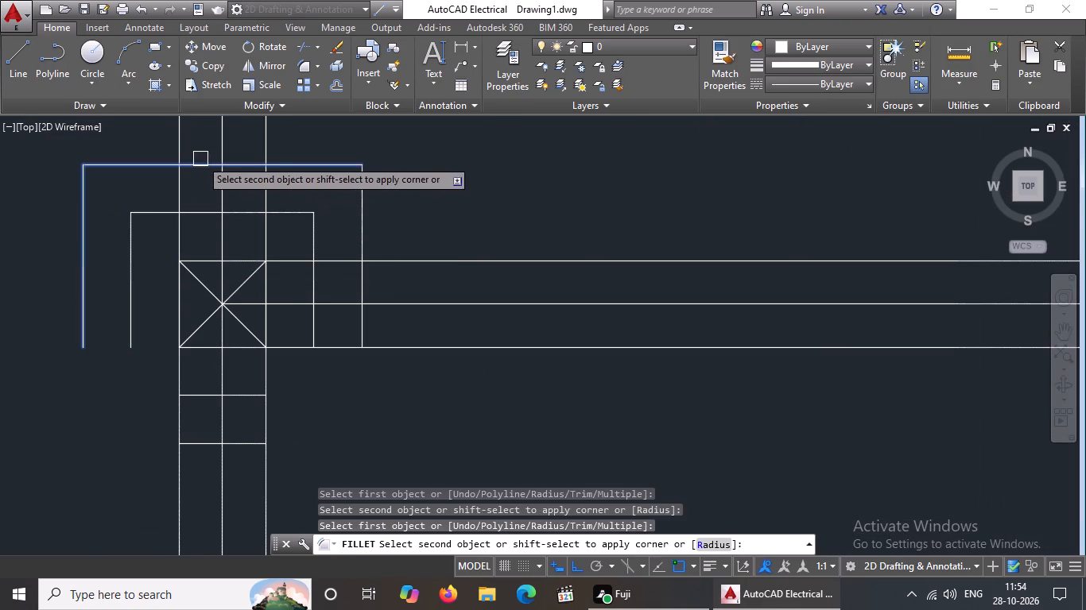
{"action": "left_click", "coordinate": [200, 159]}
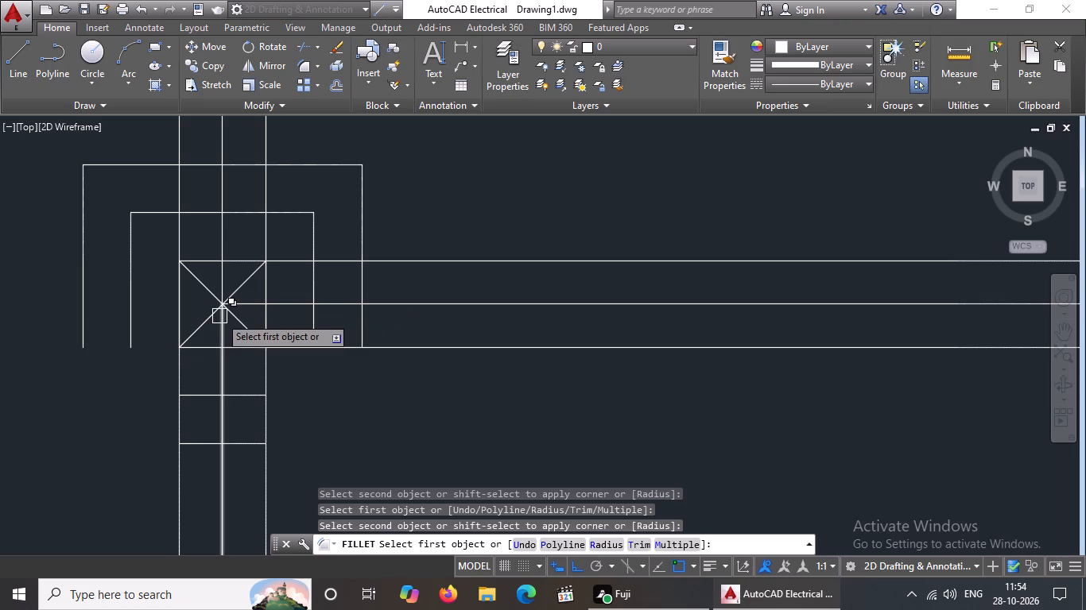
Fillet the inner and outer offset lines into sharp lower-left and lower-right corners around the third-row left-wall column.
{"action": "left_click", "coordinate": [130, 335]}
{"action": "left_click", "coordinate": [196, 395]}
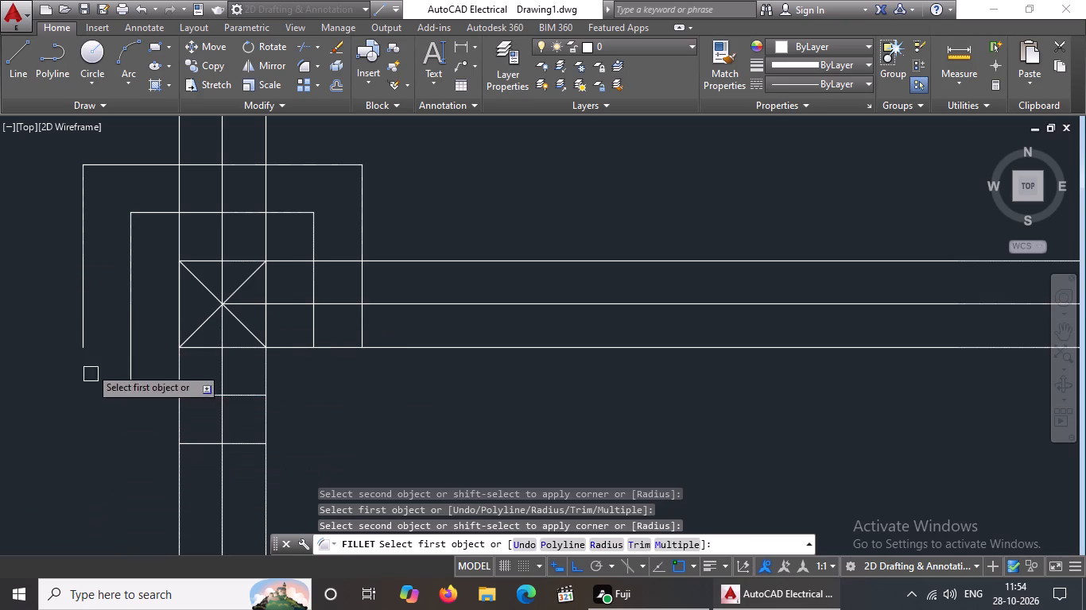
{"action": "left_click_drag", "start_coordinate": [87, 322], "coordinate": [92, 329]}
{"action": "left_click", "coordinate": [197, 442]}
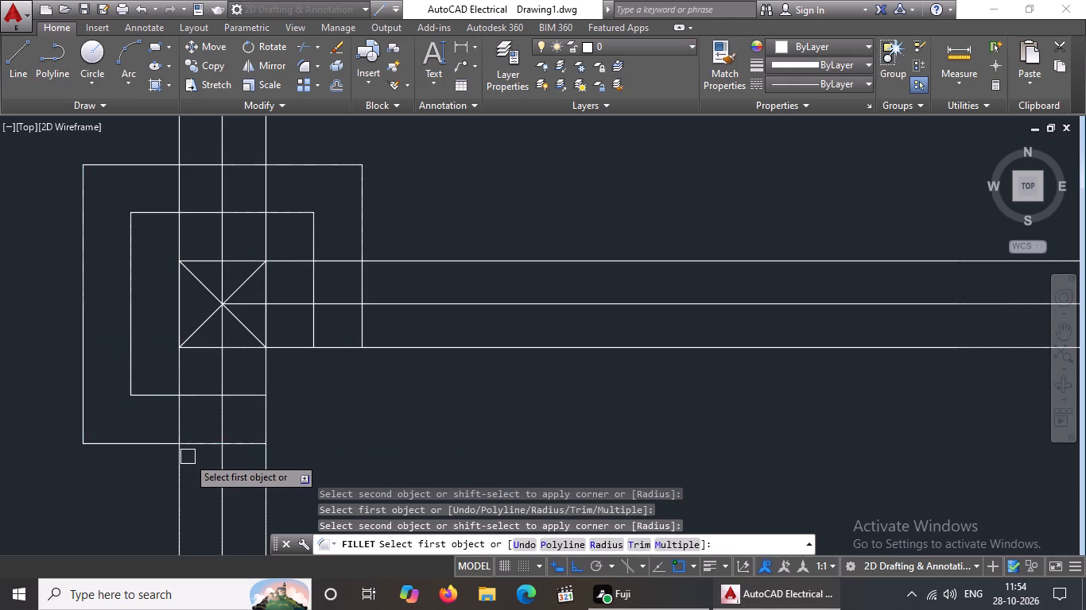
{"action": "scroll", "coordinate": [195, 451], "scroll_direction": "down", "scroll_amount": 1}
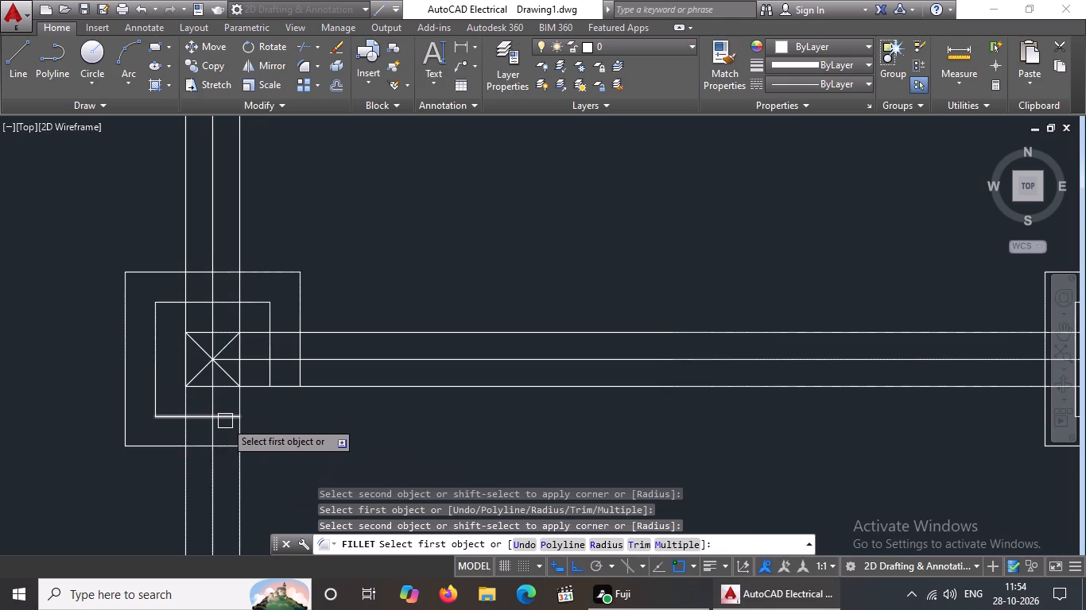
{"action": "scroll", "coordinate": [225, 421], "scroll_direction": "up", "scroll_amount": 2}
{"action": "left_click", "coordinate": [231, 411]}
{"action": "left_click", "coordinate": [338, 298]}
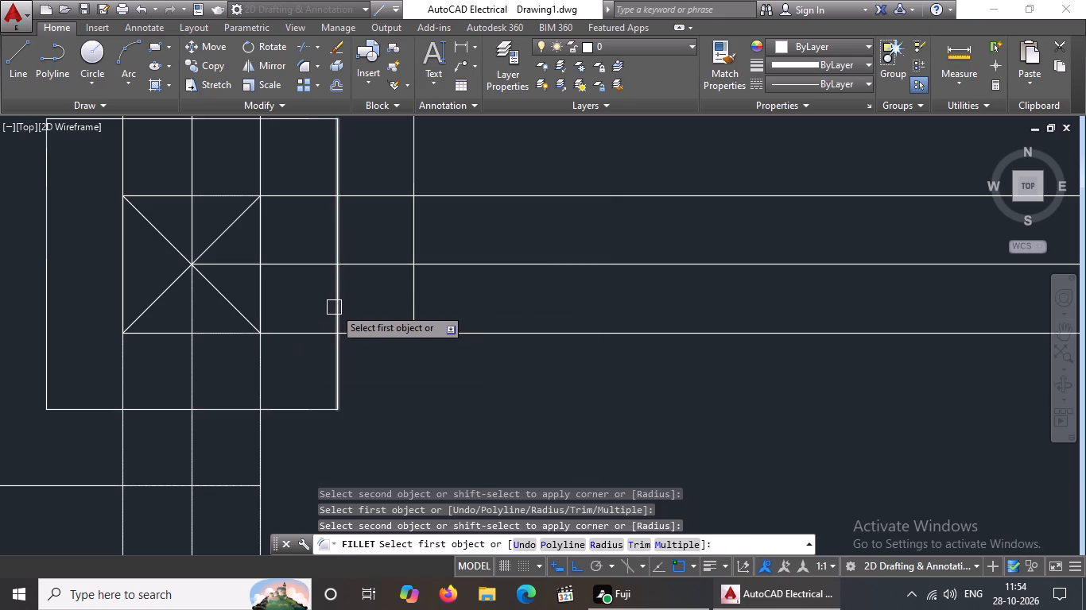
{"action": "left_click_drag", "start_coordinate": [235, 486], "coordinate": [277, 458]}
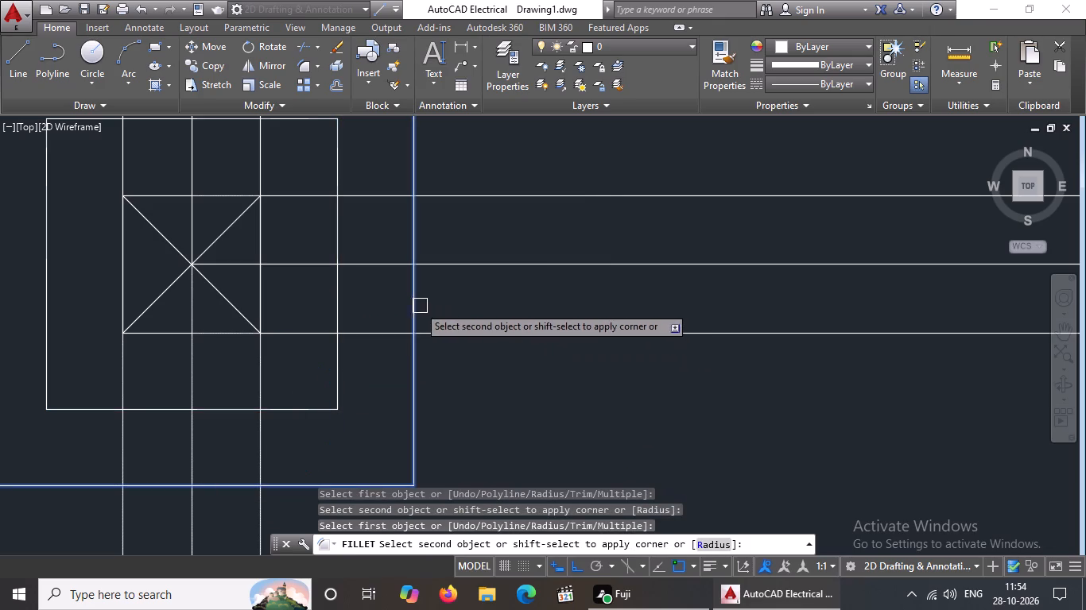
{"action": "left_click", "coordinate": [413, 306]}
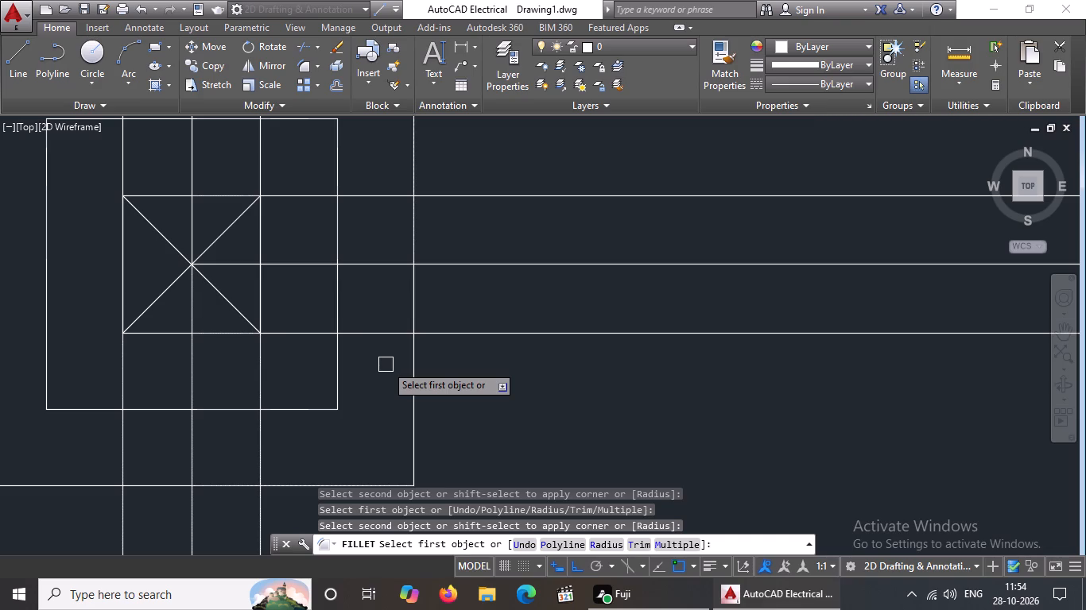
Fillet the inner offset lines into sharp lower-left and upper-left corners around the column directly below the third-row middle column.
{"action": "scroll", "coordinate": [441, 361], "scroll_direction": "down", "scroll_amount": 4}
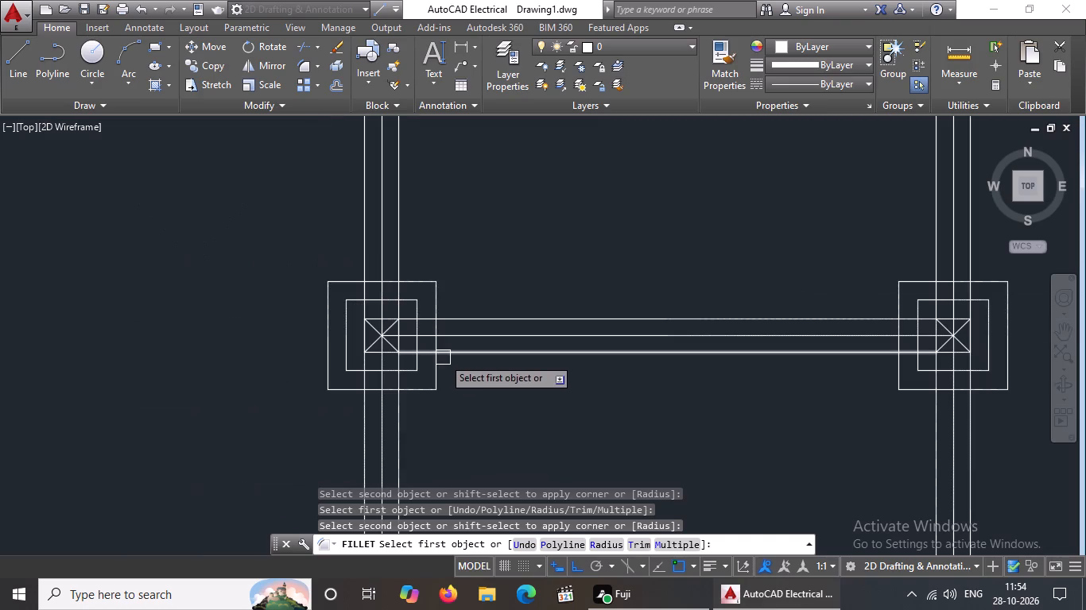
{"action": "scroll", "coordinate": [725, 384], "scroll_direction": "down", "scroll_amount": 5}
{"action": "scroll", "coordinate": [789, 421], "scroll_direction": "up", "scroll_amount": 5}
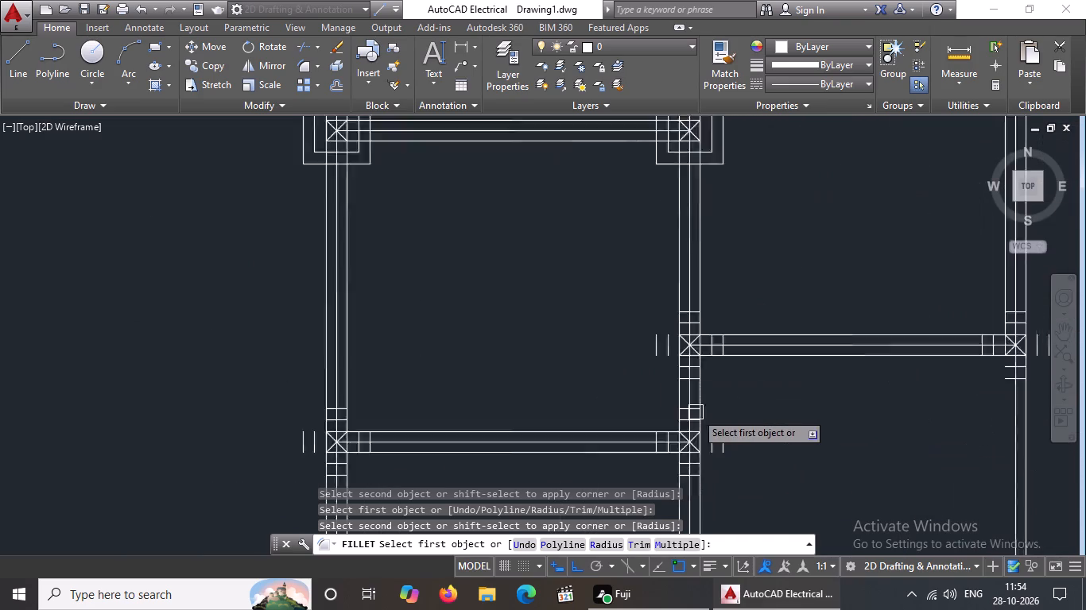
{"action": "scroll", "coordinate": [696, 412], "scroll_direction": "up", "scroll_amount": 1}
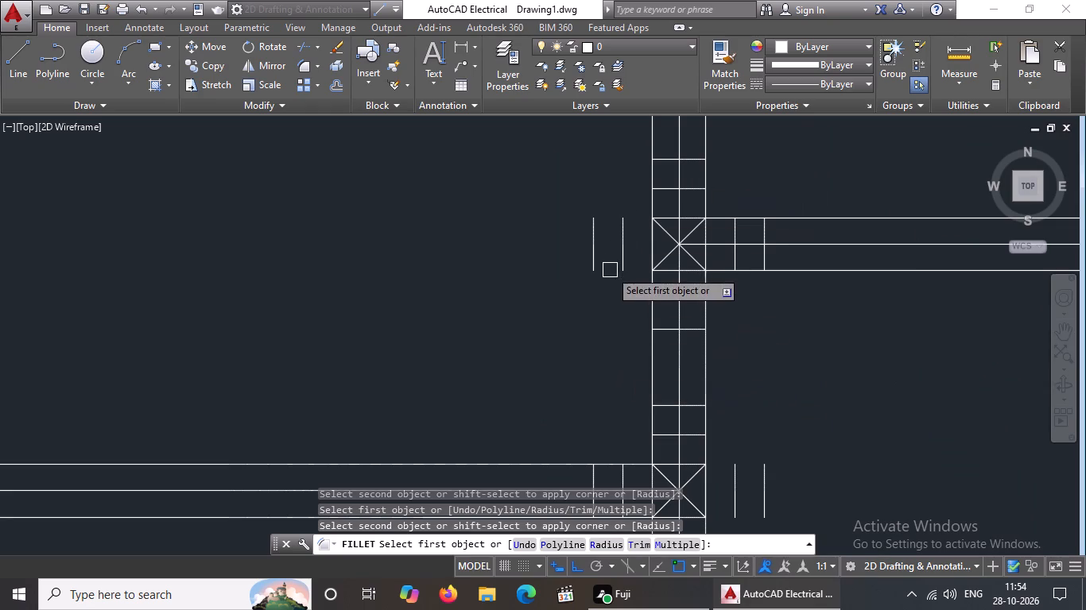
{"action": "left_click", "coordinate": [623, 250]}
{"action": "left_click", "coordinate": [663, 296]}
{"action": "scroll", "coordinate": [648, 302], "scroll_direction": "down", "scroll_amount": 3}
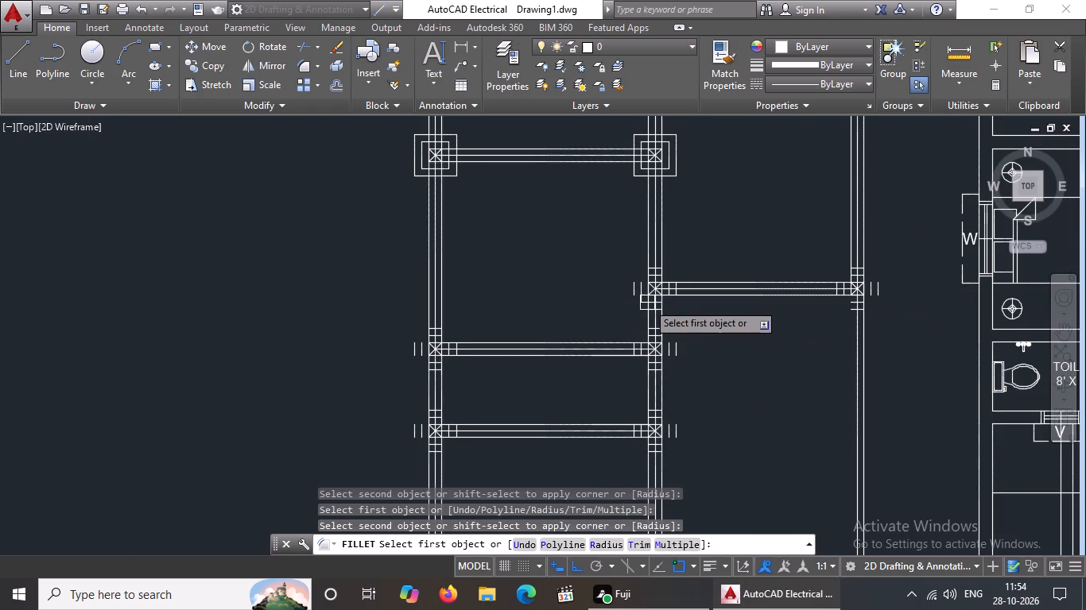
{"action": "scroll", "coordinate": [647, 303], "scroll_direction": "down", "scroll_amount": 2}
{"action": "scroll", "coordinate": [663, 297], "scroll_direction": "up", "scroll_amount": 6}
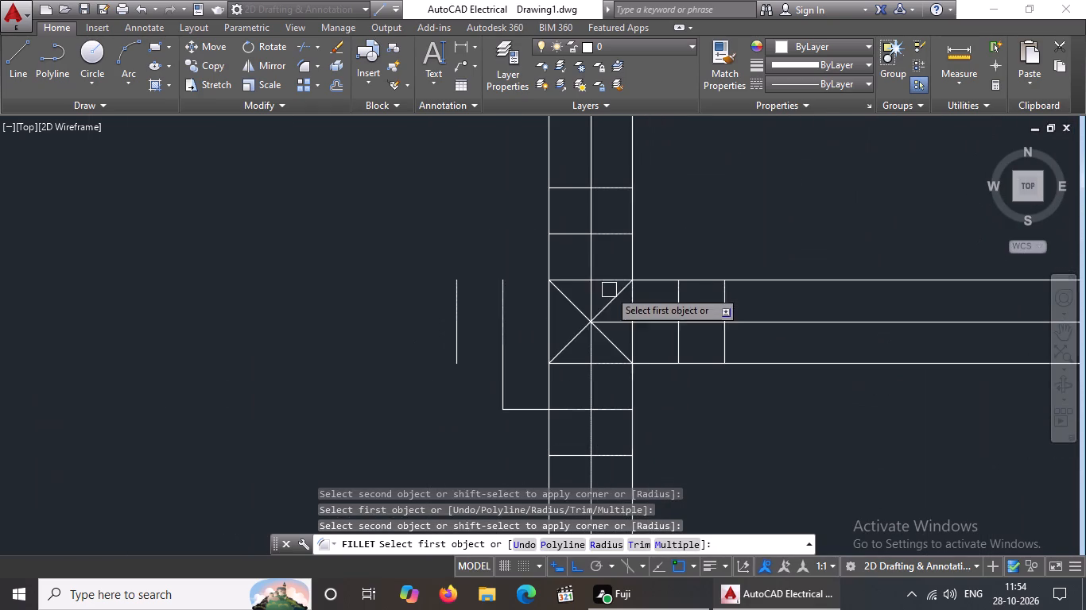
{"action": "left_click", "coordinate": [504, 307]}
{"action": "left_click", "coordinate": [563, 235]}
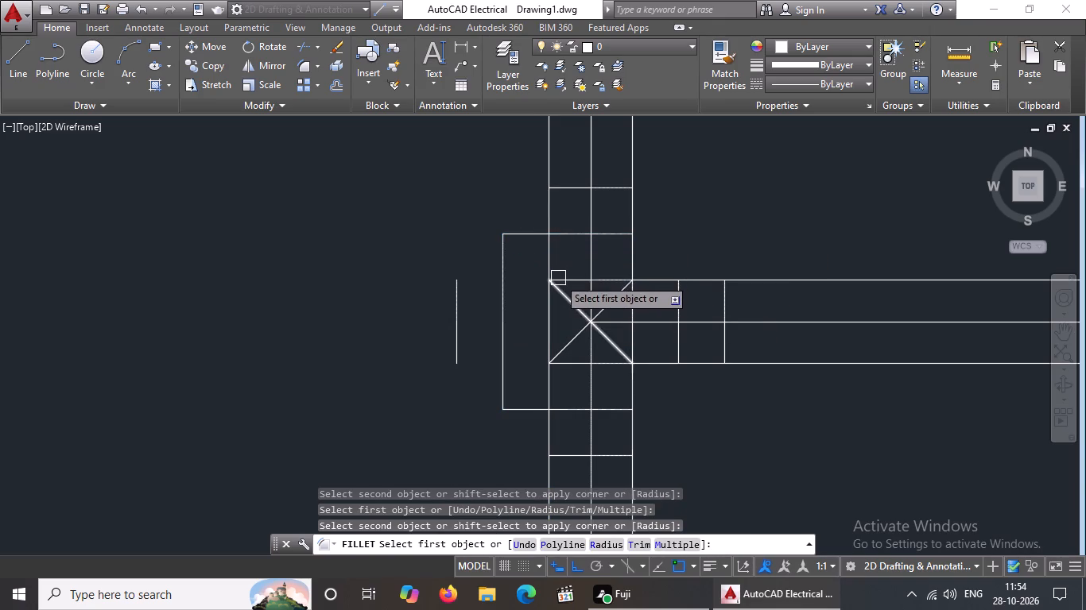
Fillet the outer upper-left corner and the inner and outer upper-right corners around the column directly below the third-row middle column.
{"action": "left_click", "coordinate": [450, 303]}
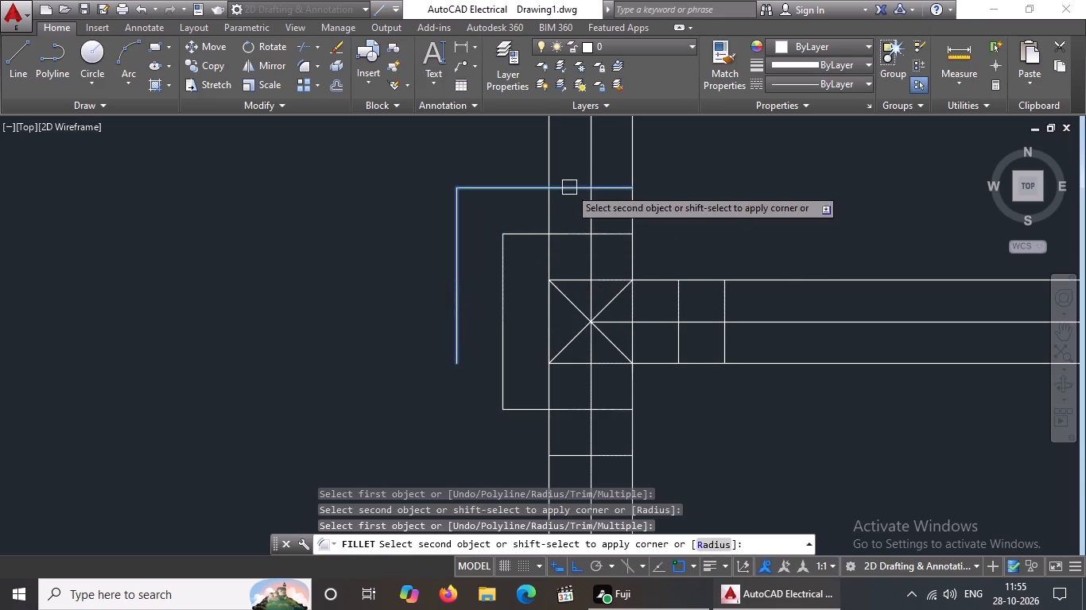
{"action": "left_click", "coordinate": [569, 187]}
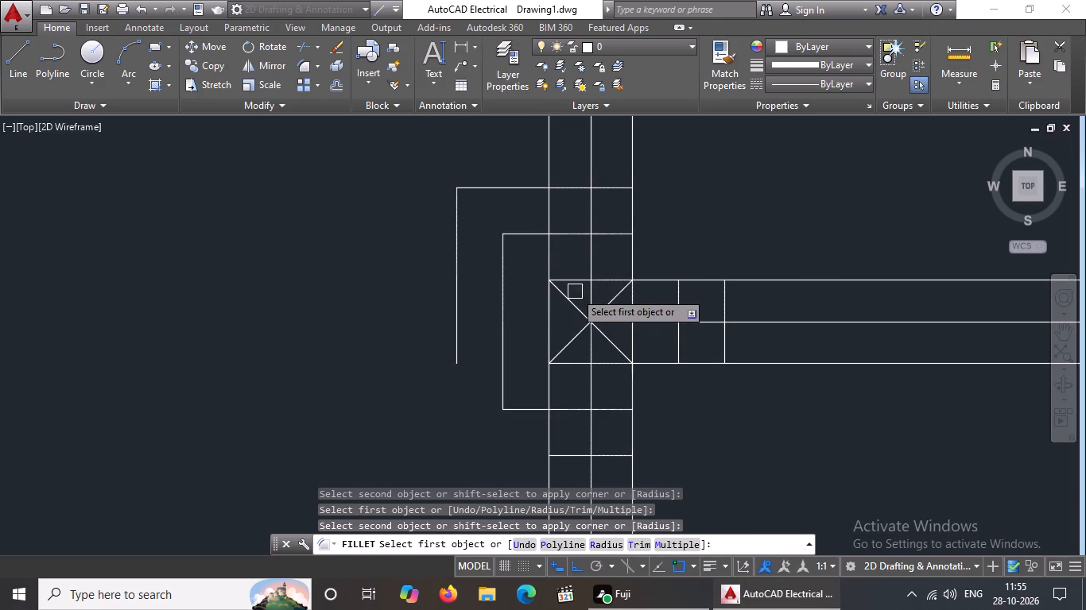
{"action": "left_click", "coordinate": [613, 234]}
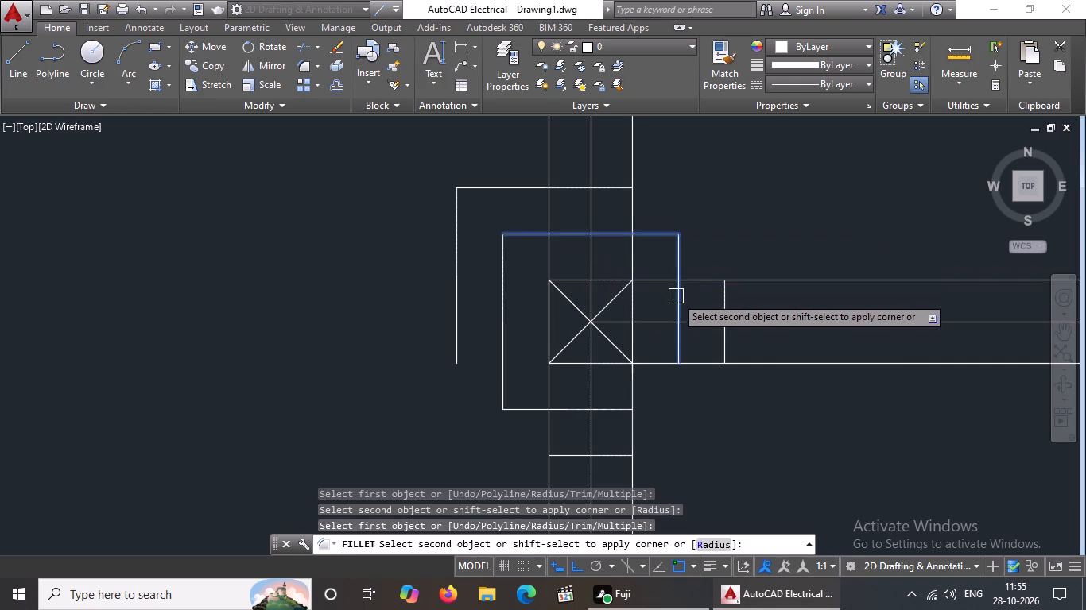
{"action": "left_click", "coordinate": [677, 296]}
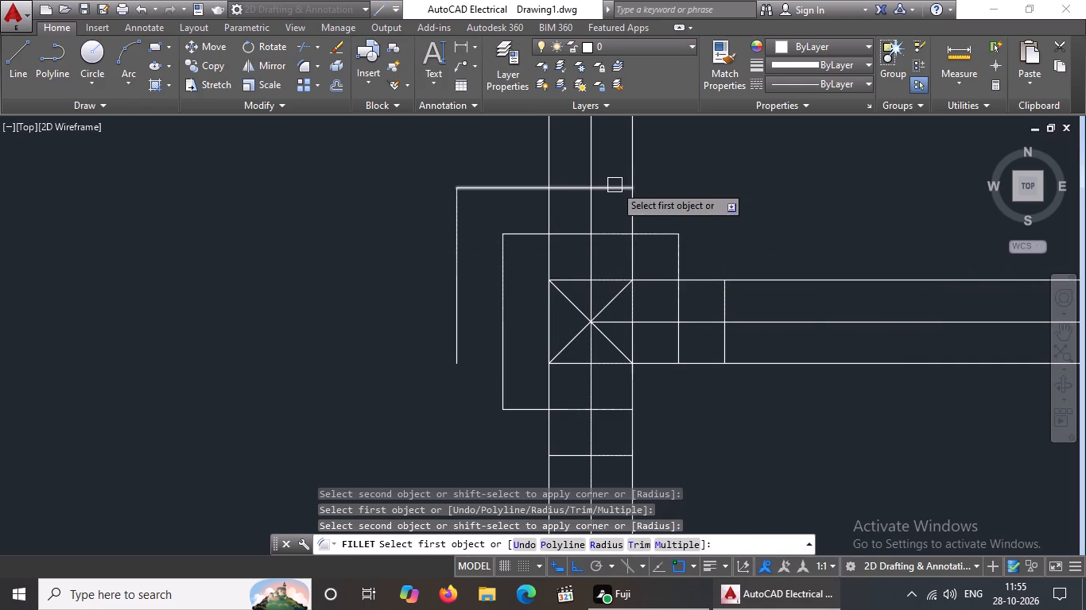
{"action": "left_click", "coordinate": [615, 185]}
{"action": "left_click", "coordinate": [722, 303]}
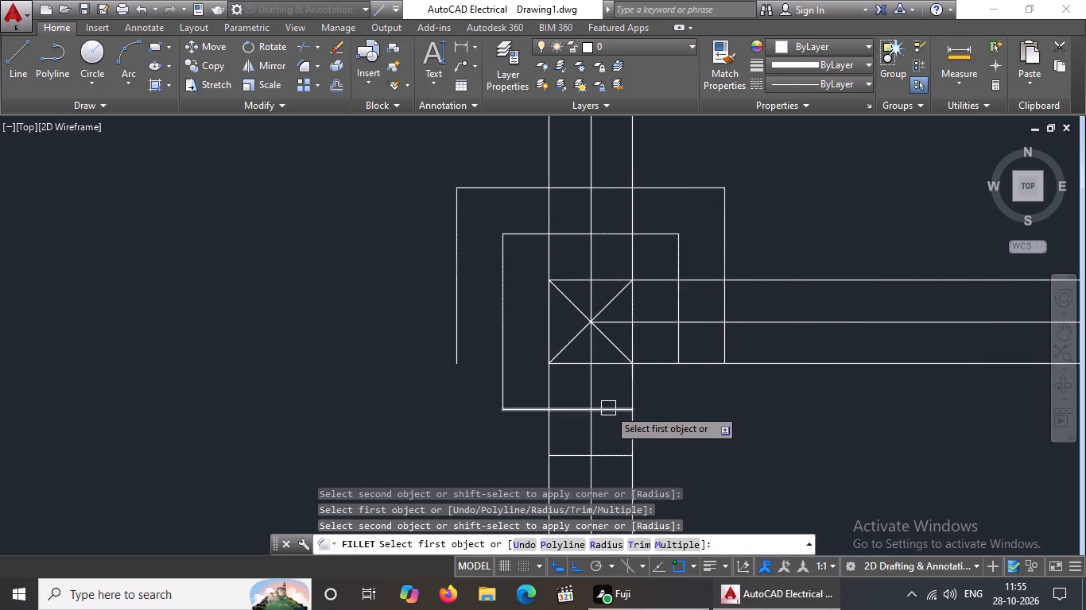
Fillet the inner lower-right corner and both outer lower corners around the column directly below the third-row middle column.
{"action": "left_click", "coordinate": [609, 408]}
{"action": "left_click", "coordinate": [678, 342]}
{"action": "left_click", "coordinate": [455, 319]}
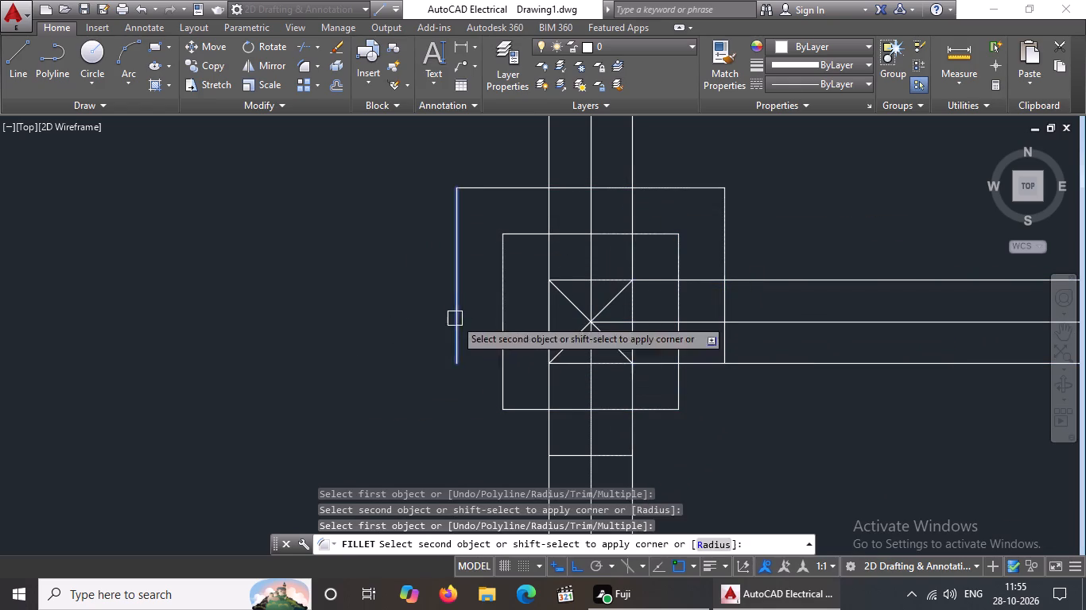
{"action": "left_click", "coordinate": [570, 458]}
{"action": "left_click", "coordinate": [614, 457]}
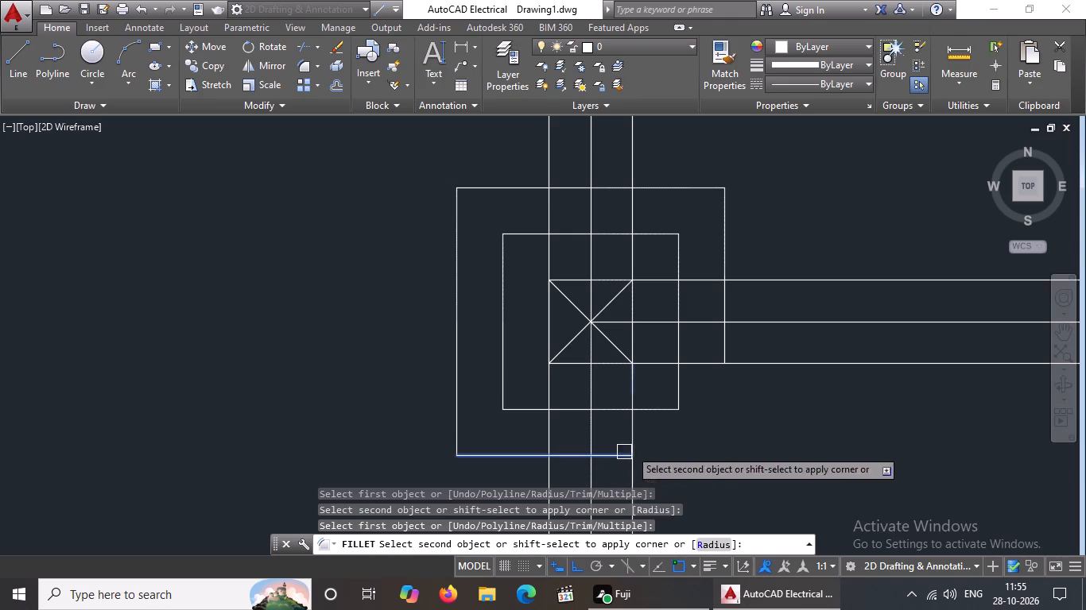
{"action": "left_click", "coordinate": [723, 340]}
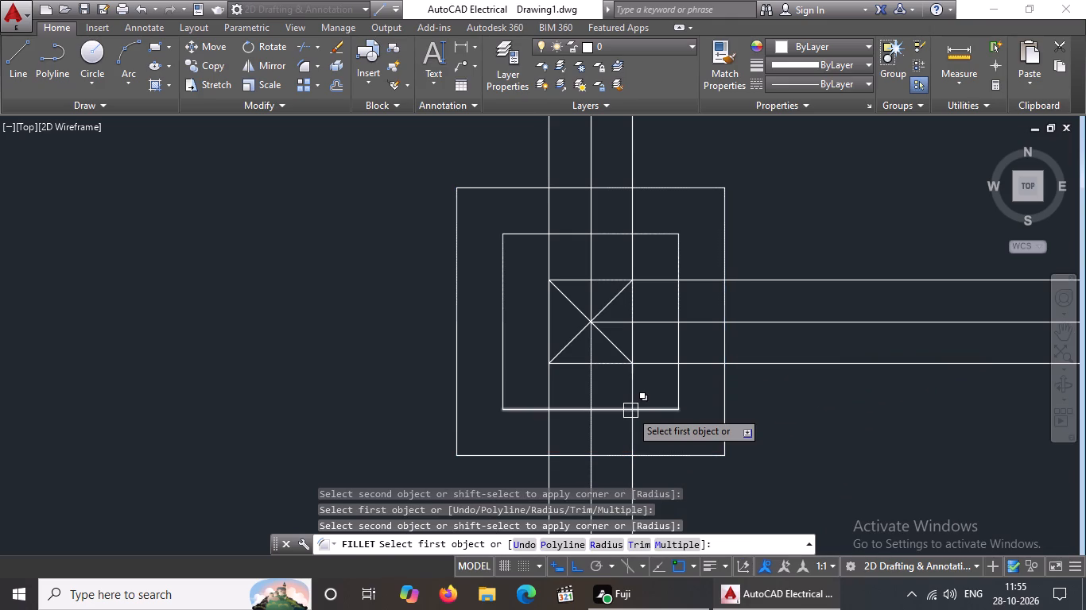
Fillet the inner offset lines into sharp upper-left and upper-right corners around the fourth-row column on the plan's right wall.
{"action": "scroll", "coordinate": [607, 407], "scroll_direction": "down", "scroll_amount": 4}
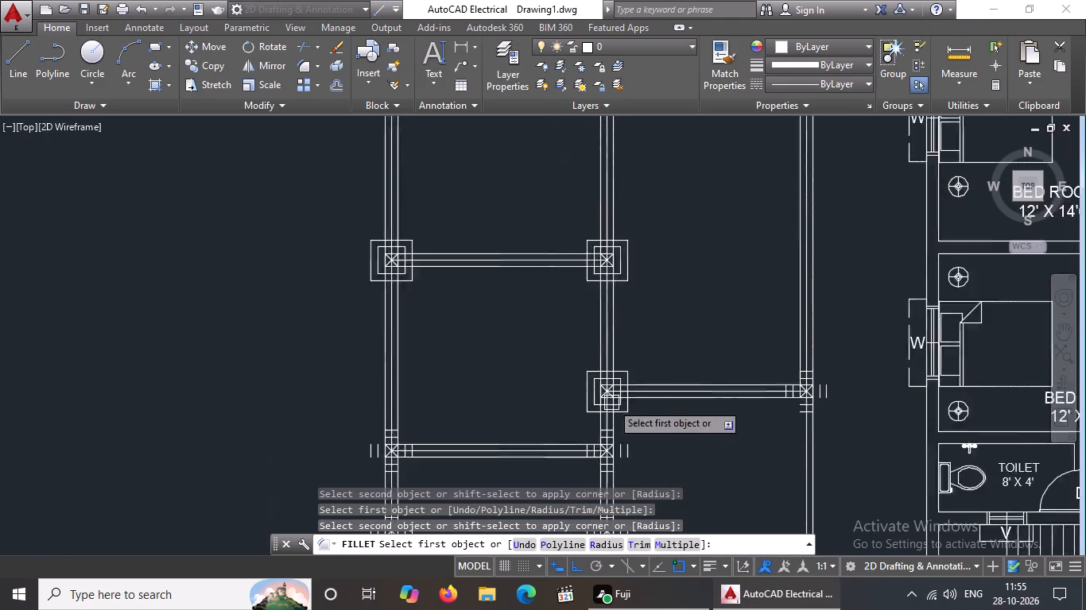
{"action": "scroll", "coordinate": [612, 402], "scroll_direction": "down", "scroll_amount": 1}
{"action": "scroll", "coordinate": [759, 402], "scroll_direction": "up", "scroll_amount": 4}
{"action": "scroll", "coordinate": [584, 365], "scroll_direction": "up", "scroll_amount": 1}
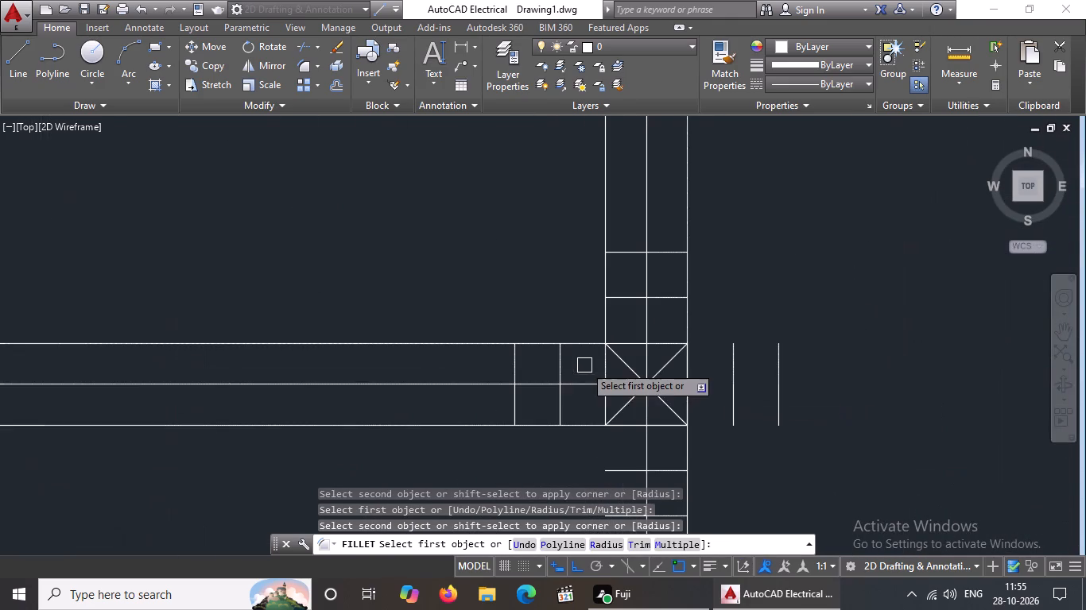
{"action": "left_click", "coordinate": [556, 370]}
{"action": "left_click", "coordinate": [632, 295]}
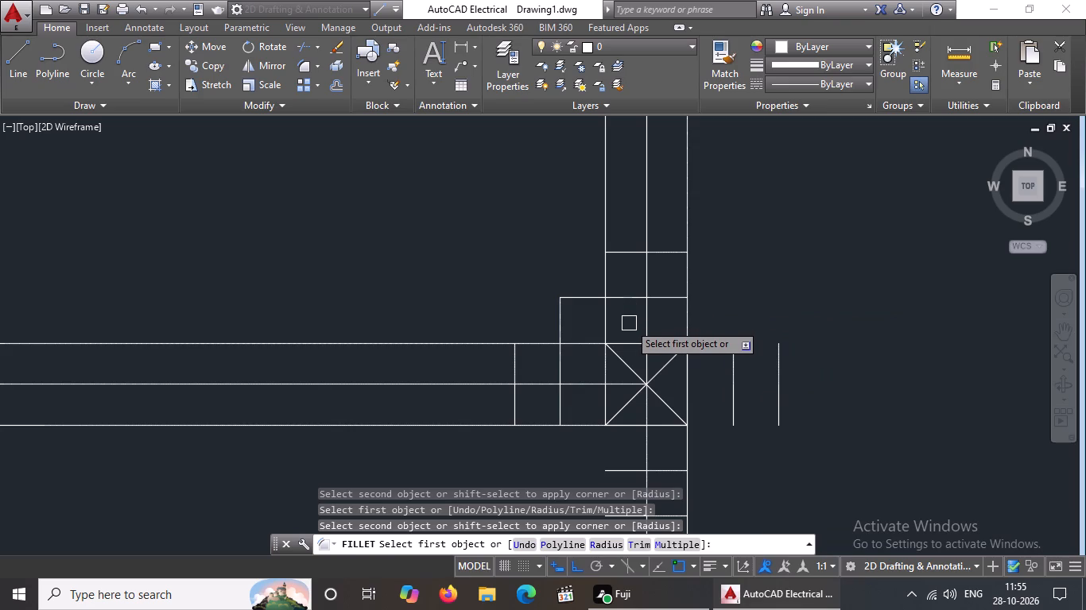
{"action": "scroll", "coordinate": [630, 322], "scroll_direction": "up", "scroll_amount": 1}
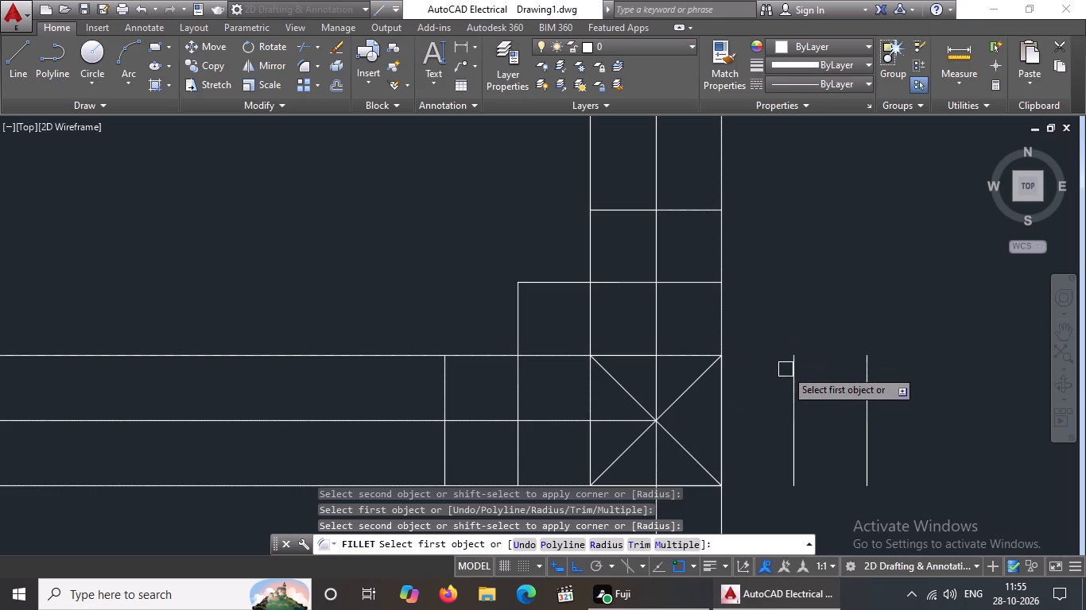
{"action": "left_click", "coordinate": [789, 370]}
{"action": "left_click", "coordinate": [681, 278]}
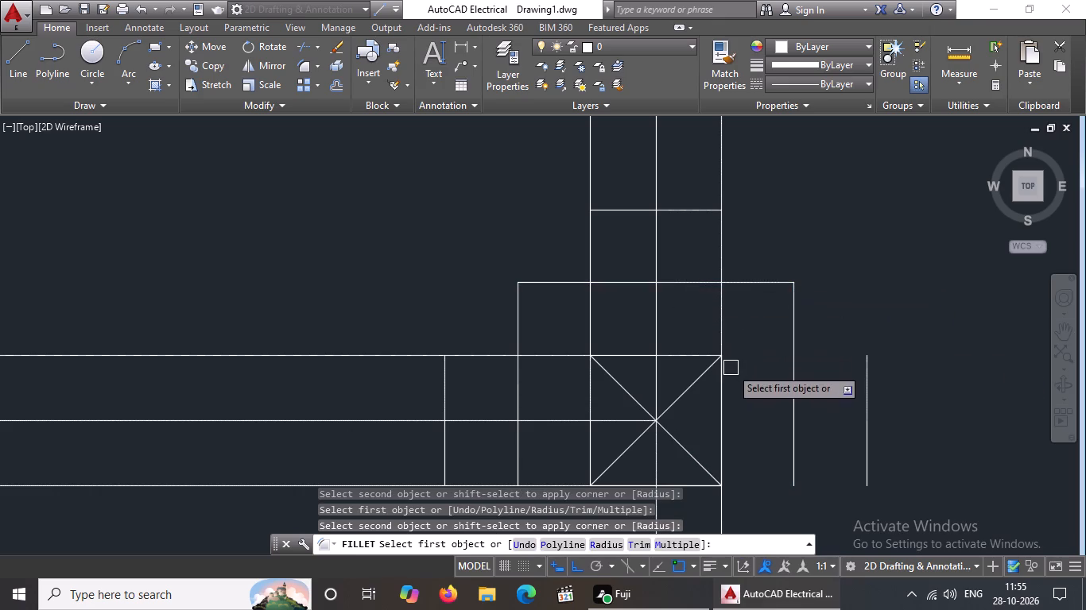
Fillet the outer offset lines into sharp upper-right and upper-left corners around the fourth-row right-wall column and end Fillet.
{"action": "left_click", "coordinate": [872, 377]}
{"action": "left_click", "coordinate": [682, 208]}
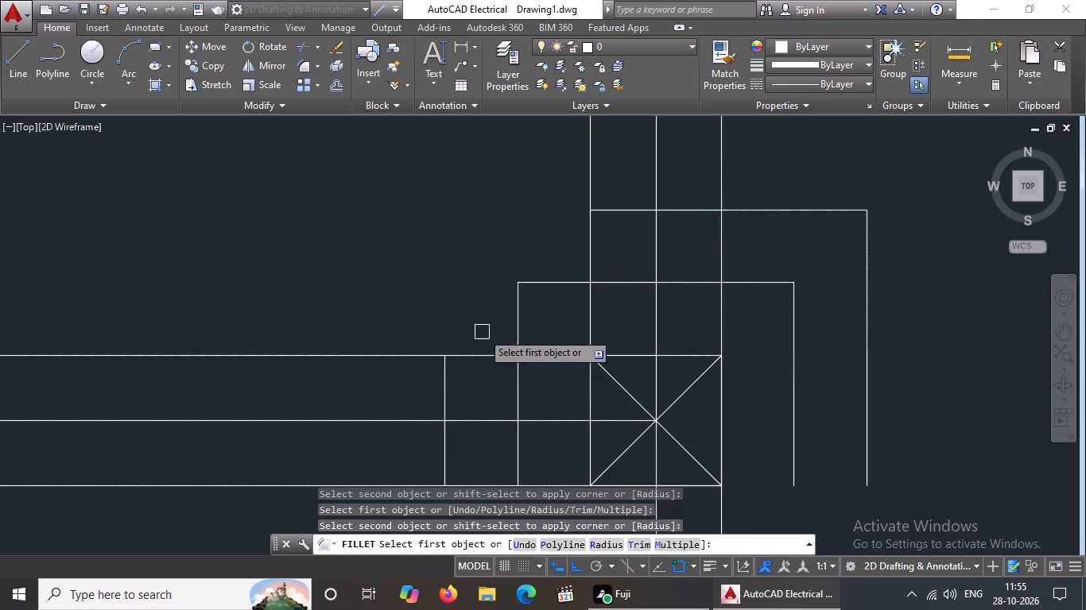
{"action": "left_click", "coordinate": [439, 395]}
{"action": "left_click", "coordinate": [619, 211]}
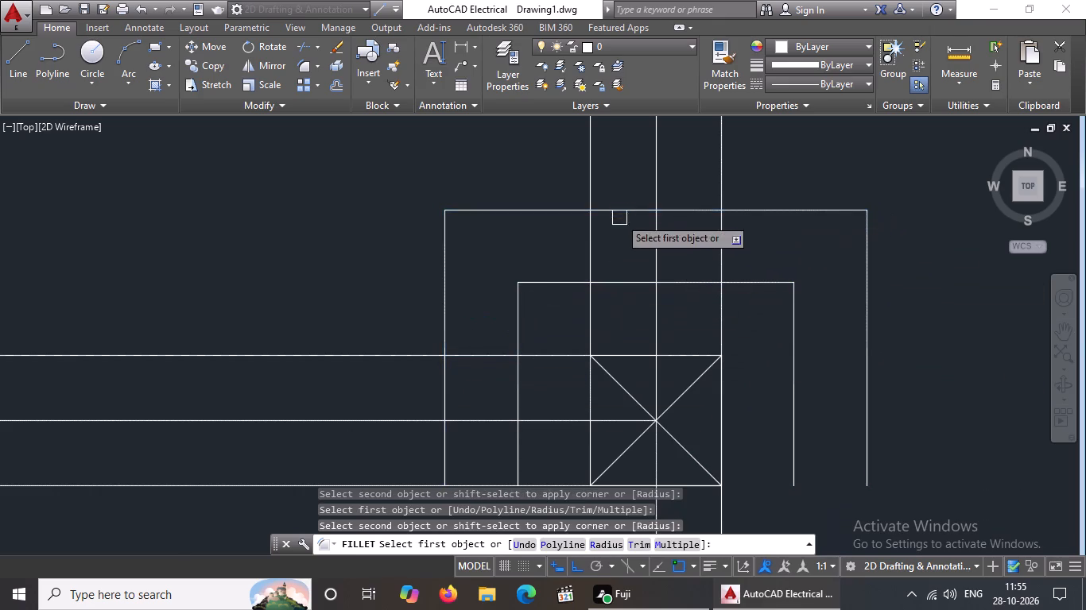
{"action": "scroll", "coordinate": [662, 269], "scroll_direction": "down", "scroll_amount": 4}
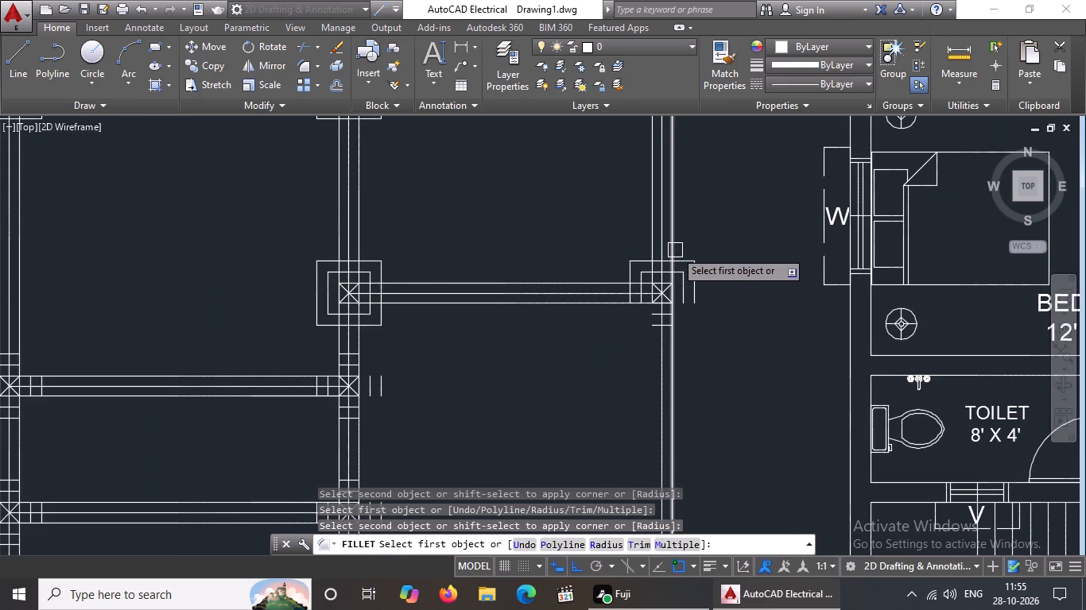
{"action": "key", "text": "Escape"}
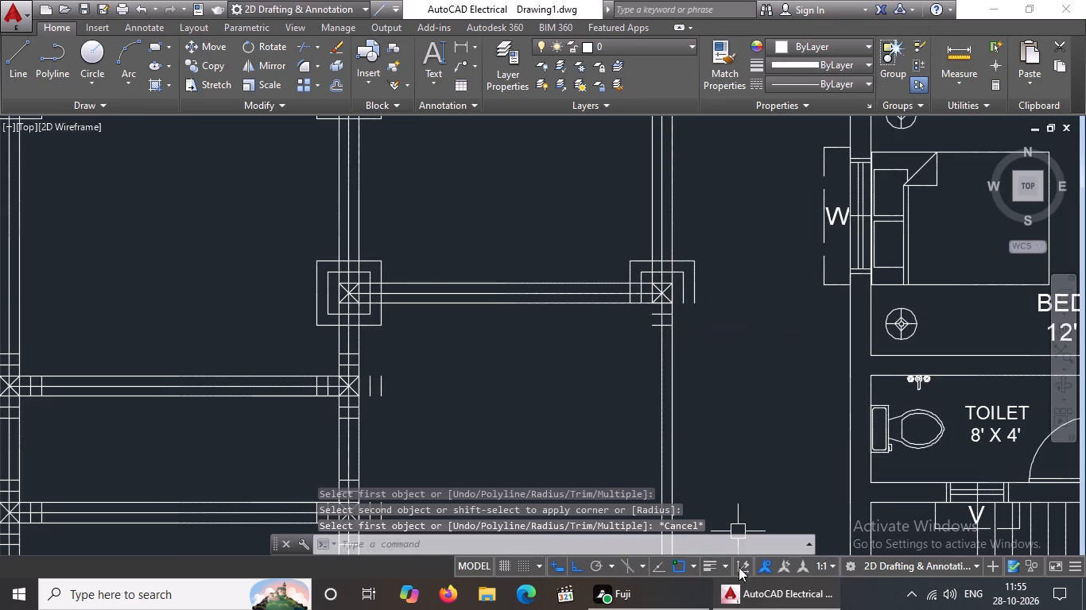
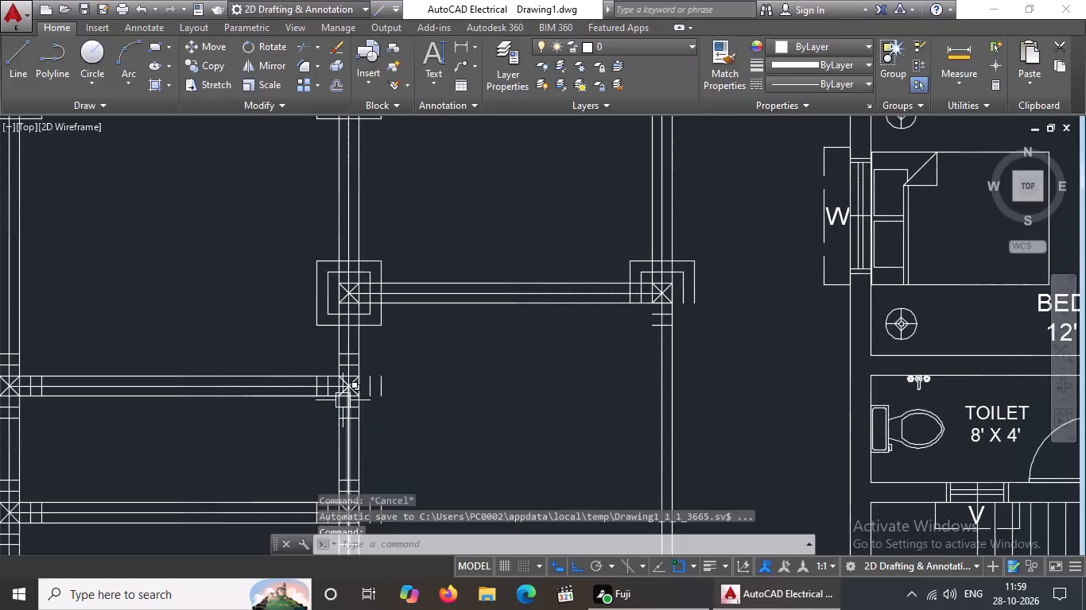
Start Fillet in Multiple mode with radius 0 and square the inner and outer lower-left corners around the fourth-row right-wall column.
{"action": "scroll", "coordinate": [632, 438], "scroll_direction": "down", "scroll_amount": 2}
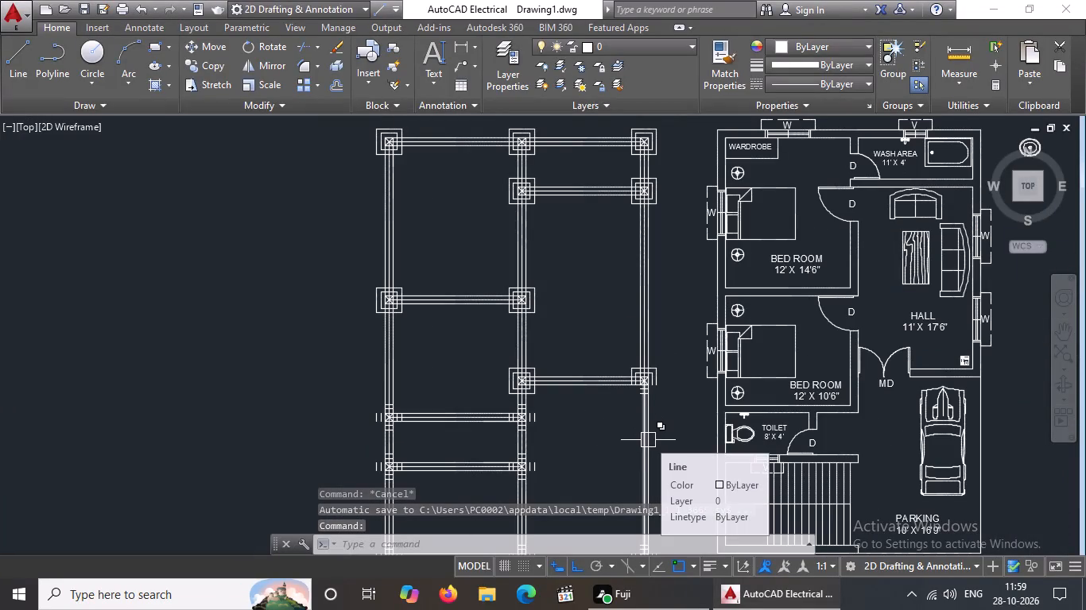
{"action": "key", "text": "f"}
{"action": "key", "text": "Return"}
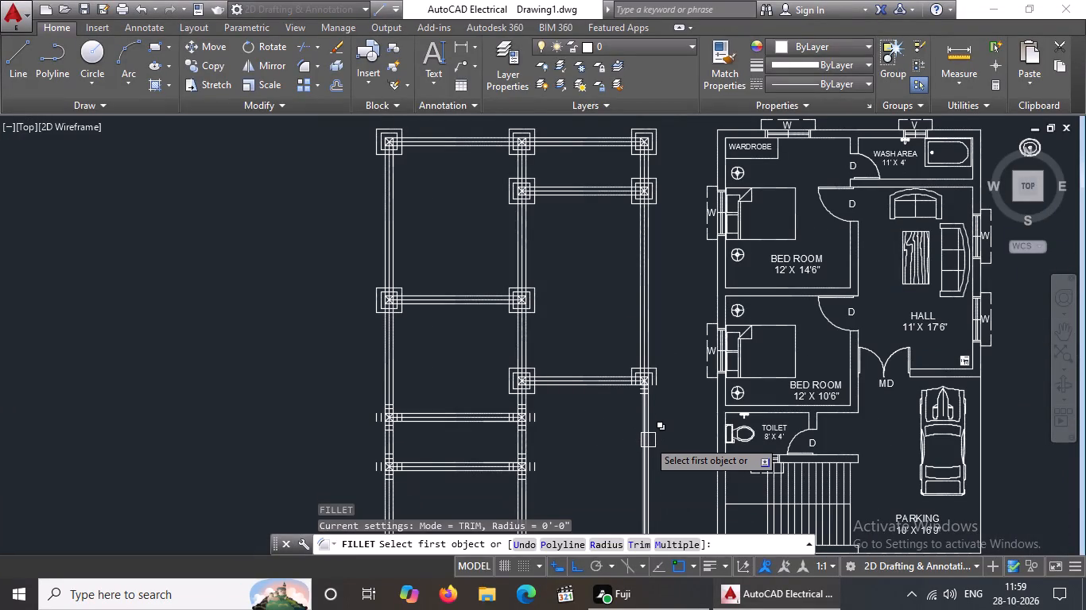
{"action": "key", "text": "m"}
{"action": "key", "text": "Return"}
{"action": "key", "text": "r"}
{"action": "key", "text": "Return"}
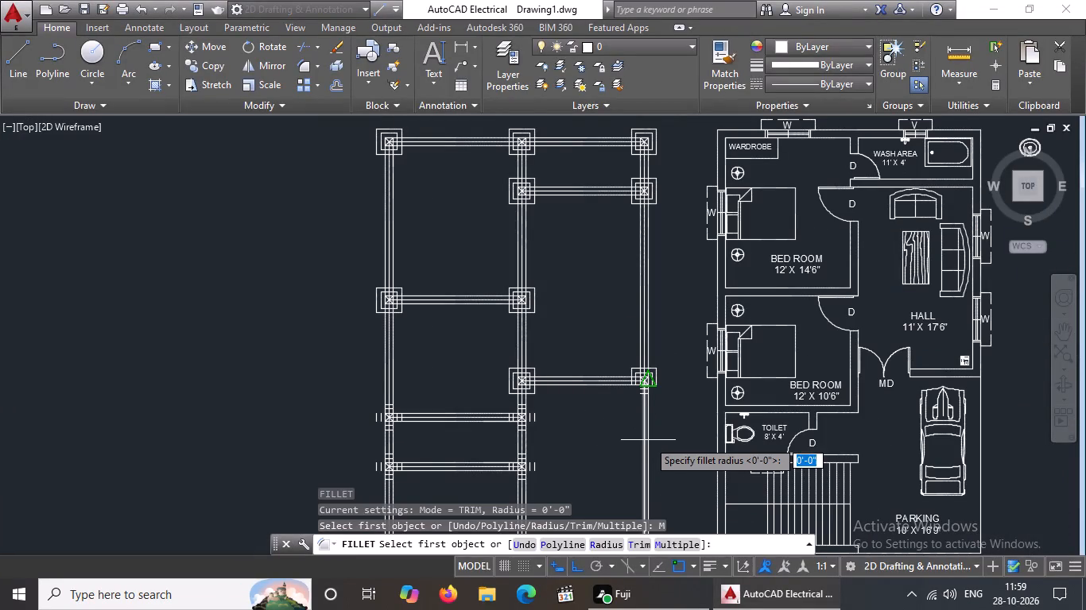
{"action": "key", "text": "0"}
{"action": "key", "text": "Return"}
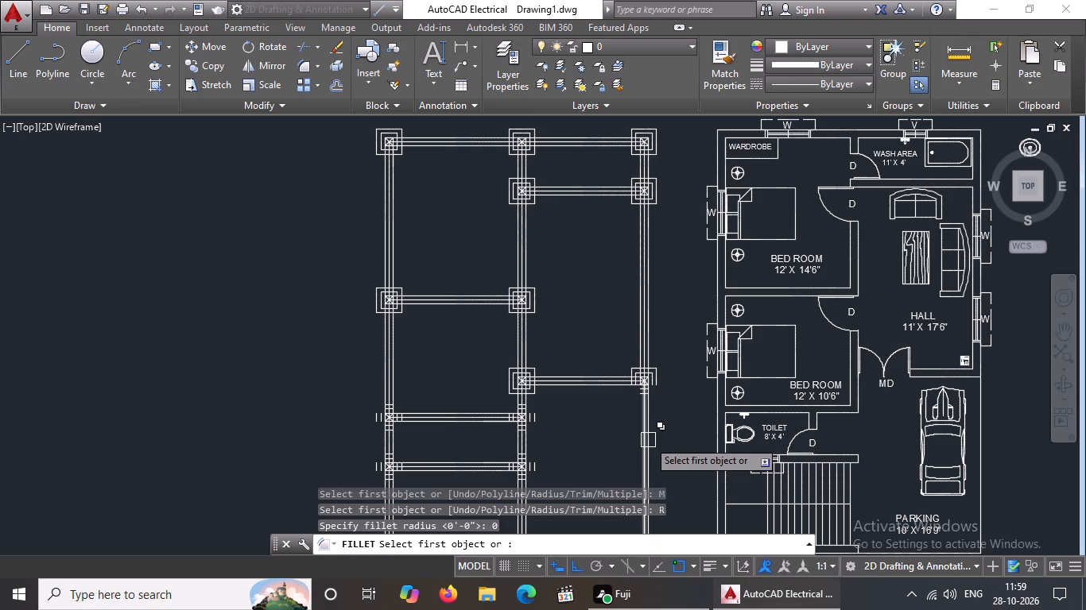
{"action": "scroll", "coordinate": [643, 407], "scroll_direction": "up", "scroll_amount": 3}
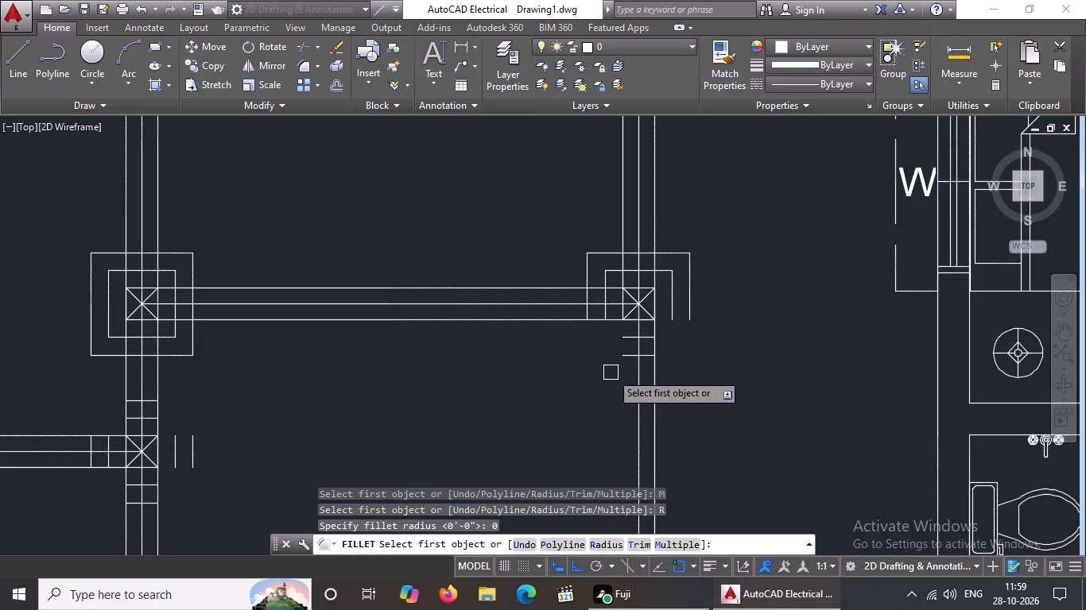
{"action": "scroll", "coordinate": [607, 315], "scroll_direction": "up", "scroll_amount": 3}
{"action": "left_click", "coordinate": [592, 316]}
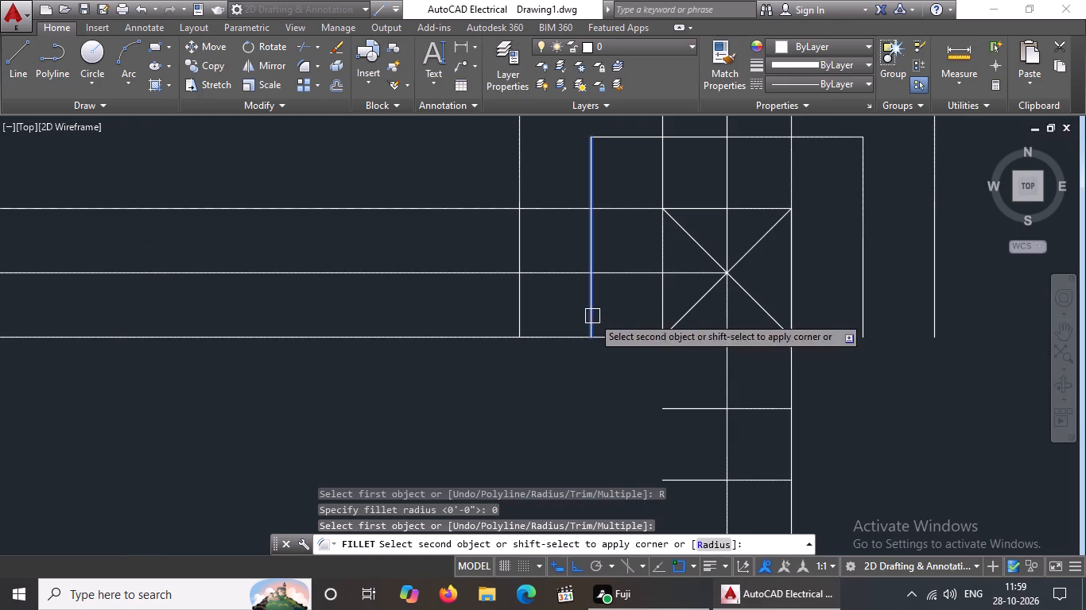
{"action": "left_click", "coordinate": [683, 409]}
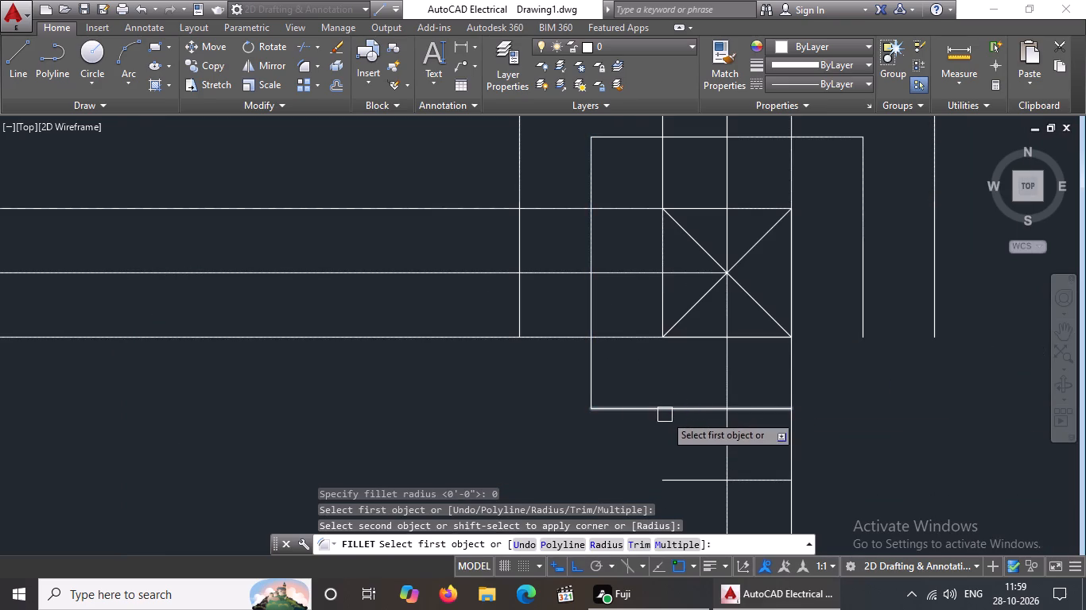
{"action": "left_click", "coordinate": [519, 311]}
{"action": "left_click", "coordinate": [694, 485]}
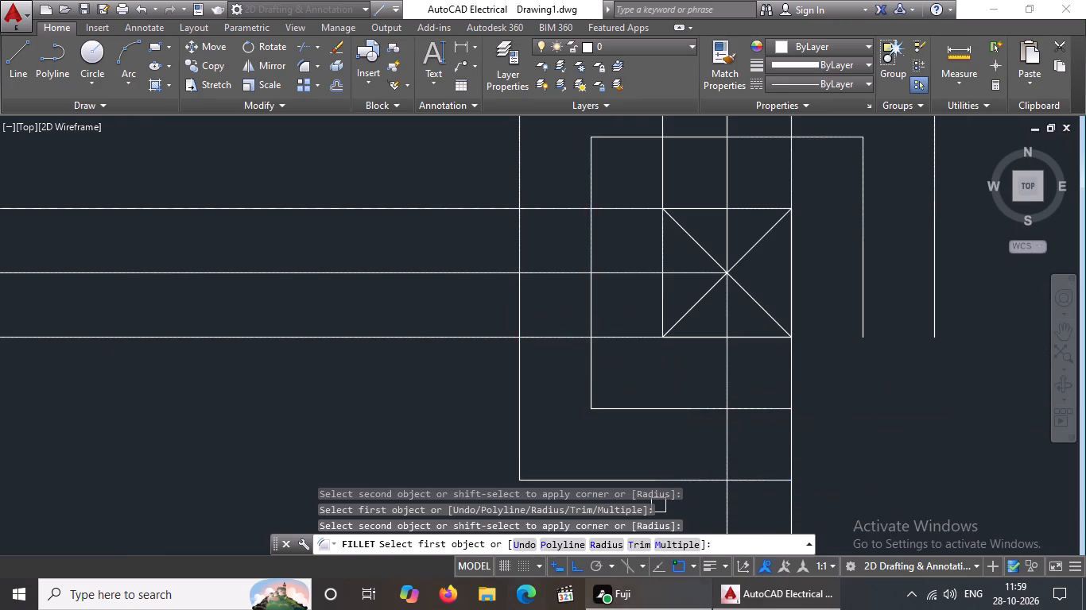
Fillet the inner and outer offset lines into sharp lower-right corners around the fourth-row right-wall column.
{"action": "scroll", "coordinate": [603, 414], "scroll_direction": "down", "scroll_amount": 5}
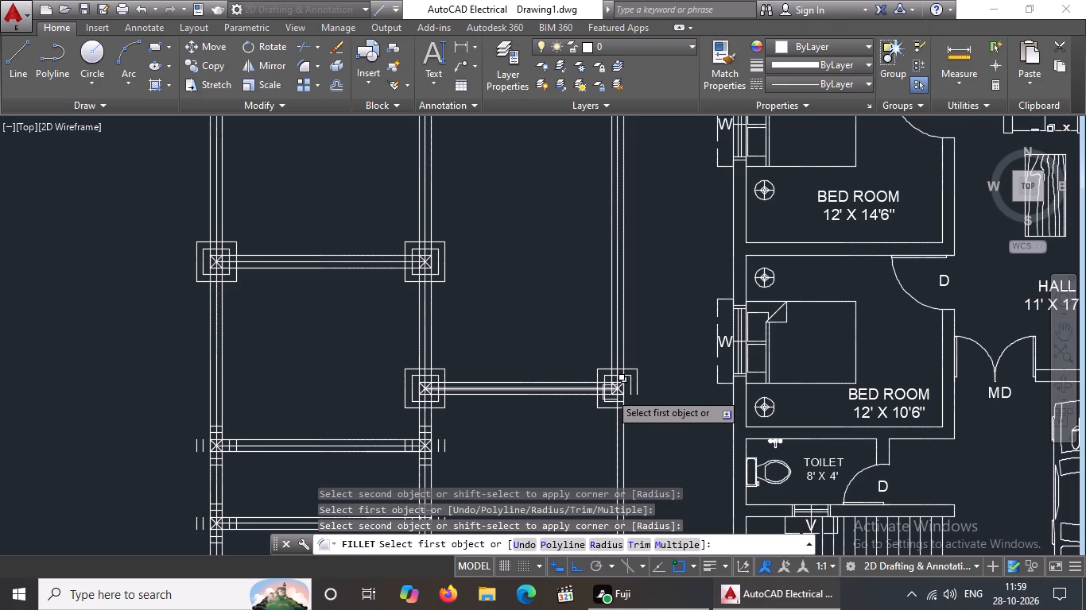
{"action": "scroll", "coordinate": [615, 357], "scroll_direction": "down", "scroll_amount": 4}
{"action": "scroll", "coordinate": [614, 373], "scroll_direction": "up", "scroll_amount": 5}
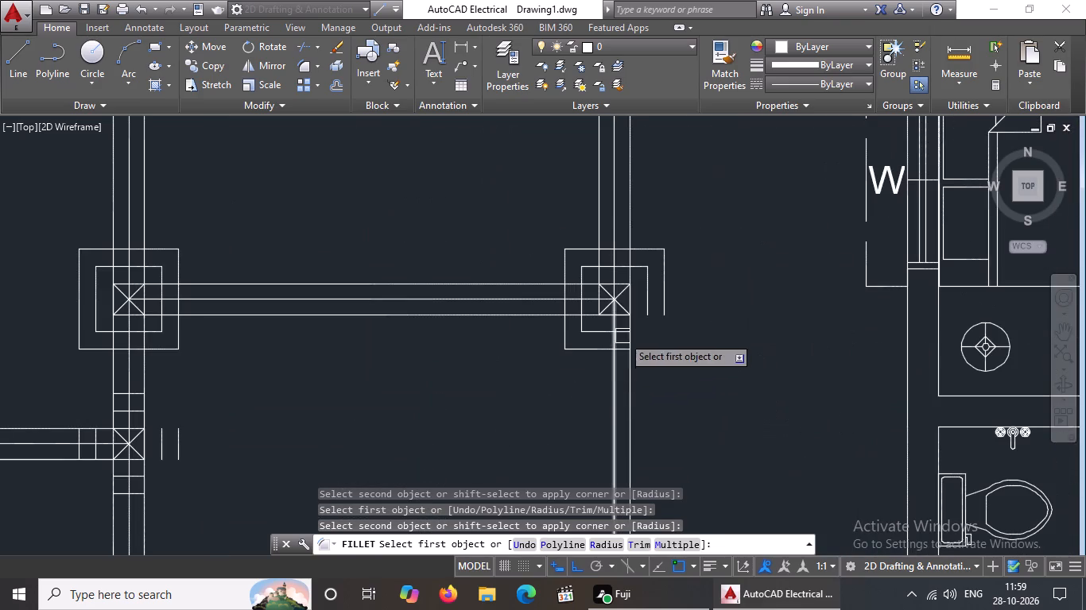
{"action": "scroll", "coordinate": [621, 332], "scroll_direction": "up", "scroll_amount": 4}
{"action": "left_click", "coordinate": [620, 325]}
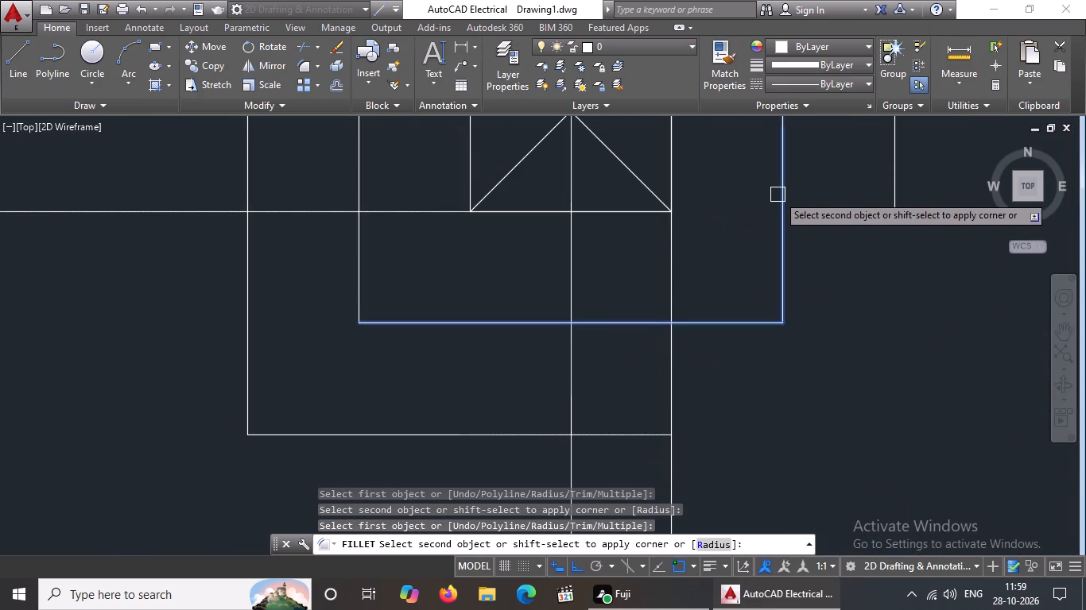
{"action": "left_click", "coordinate": [778, 194]}
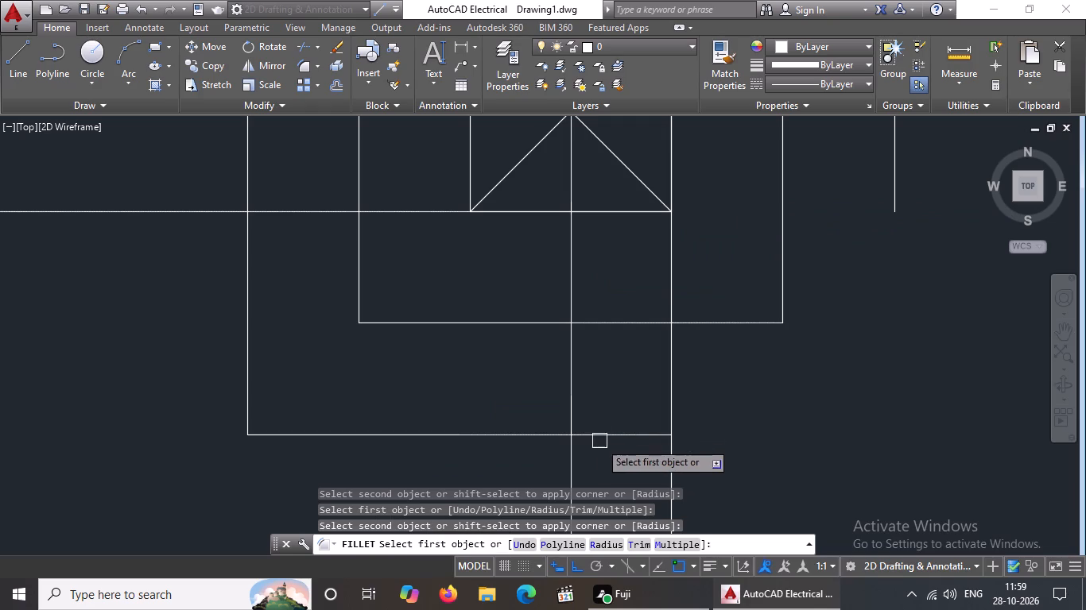
{"action": "left_click", "coordinate": [608, 438]}
{"action": "left_click", "coordinate": [896, 184]}
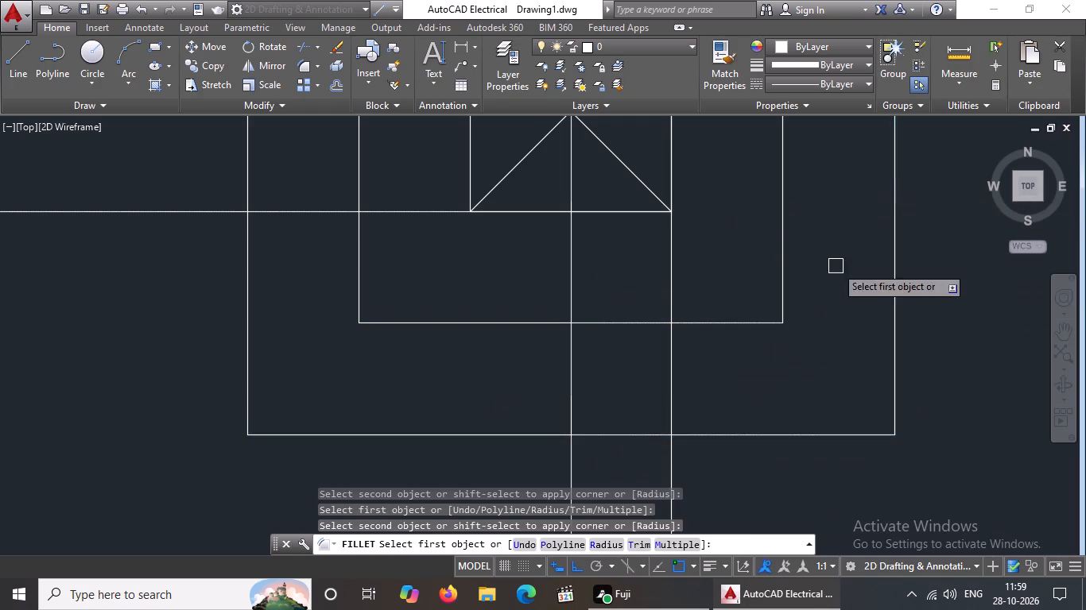
Fillet the inner and outer offset lines into sharp upper-left and upper-right corners around the fifth-row middle column.
{"action": "scroll", "coordinate": [836, 268], "scroll_direction": "down", "scroll_amount": 8}
{"action": "scroll", "coordinate": [712, 298], "scroll_direction": "up", "scroll_amount": 2}
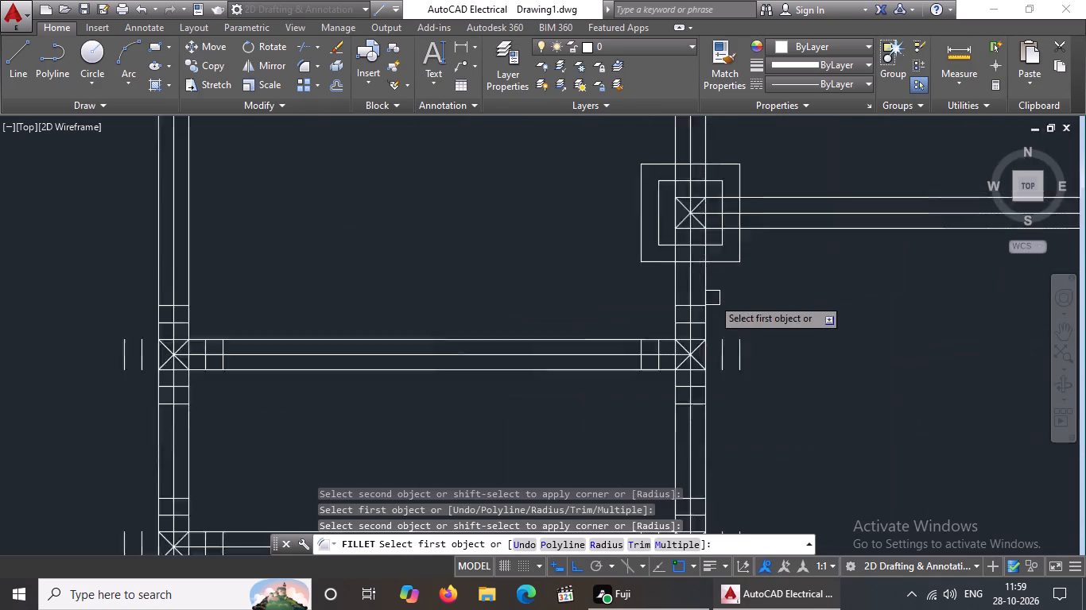
{"action": "scroll", "coordinate": [712, 298], "scroll_direction": "up", "scroll_amount": 4}
{"action": "left_click", "coordinate": [531, 473]}
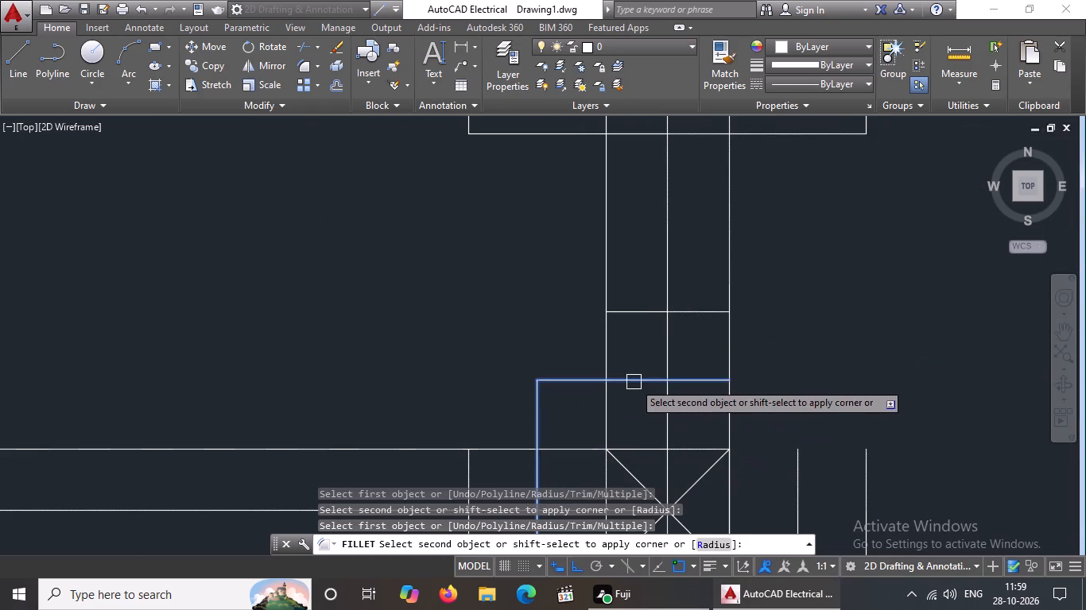
{"action": "left_click", "coordinate": [634, 382]}
{"action": "left_click", "coordinate": [464, 467]}
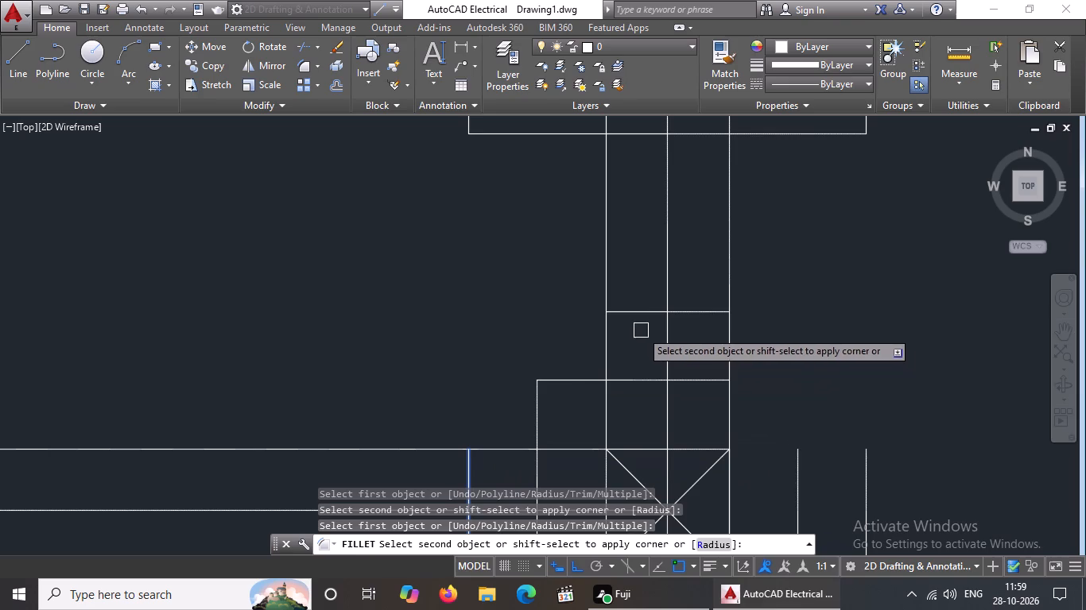
{"action": "left_click", "coordinate": [638, 319]}
{"action": "left_click", "coordinate": [708, 380]}
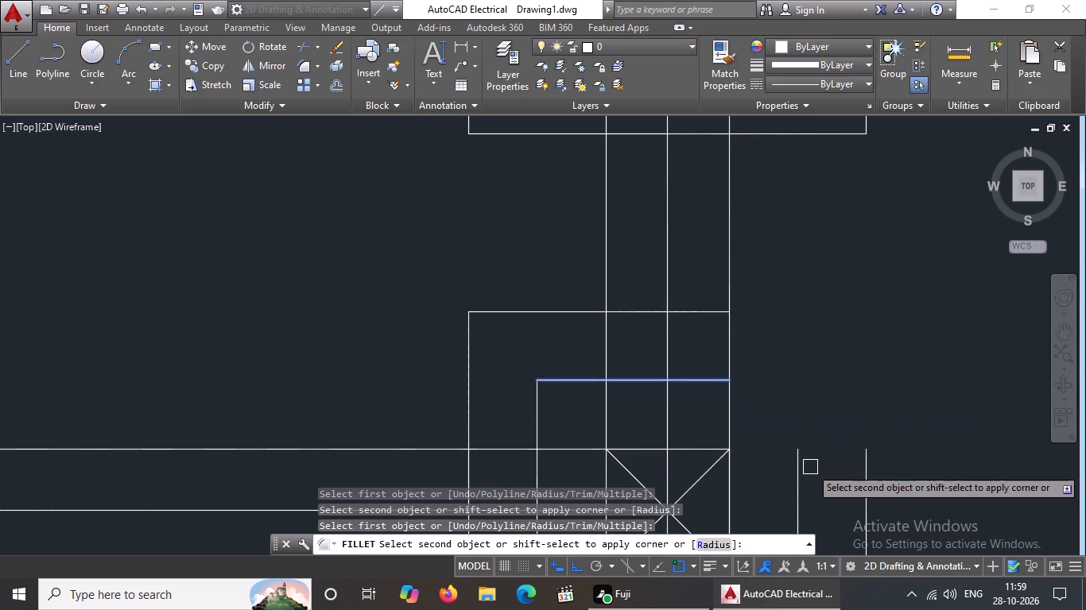
{"action": "left_click", "coordinate": [797, 476]}
{"action": "left_click", "coordinate": [704, 313]}
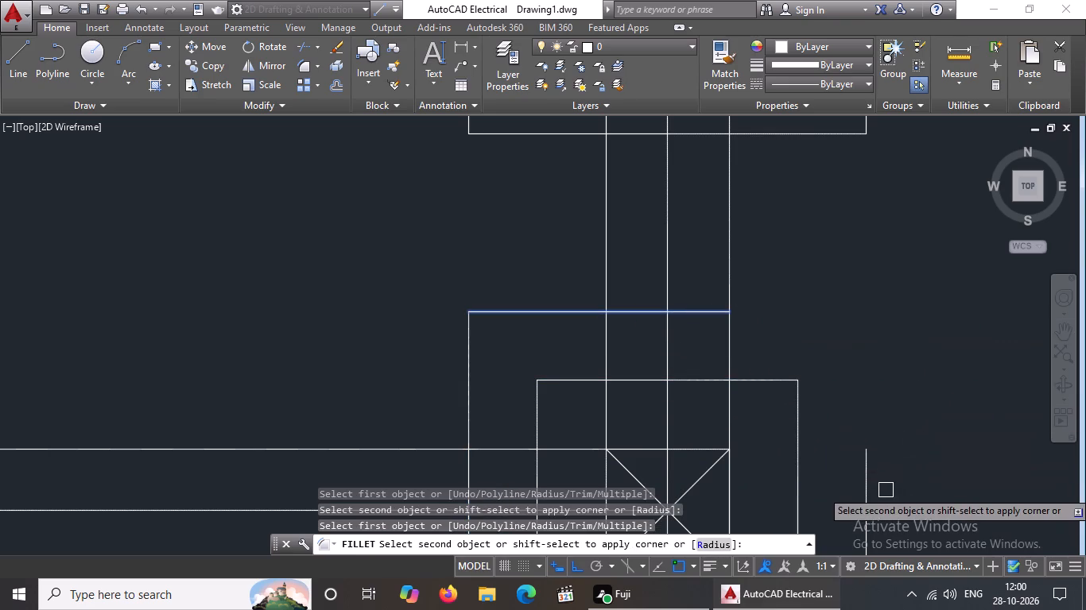
{"action": "left_click", "coordinate": [866, 476]}
Fillet the inner and outer offset lines into sharp lower-left and lower-right corners around the fifth-row middle column.
{"action": "scroll", "coordinate": [813, 276], "scroll_direction": "down", "scroll_amount": 3}
{"action": "scroll", "coordinate": [804, 342], "scroll_direction": "up", "scroll_amount": 3}
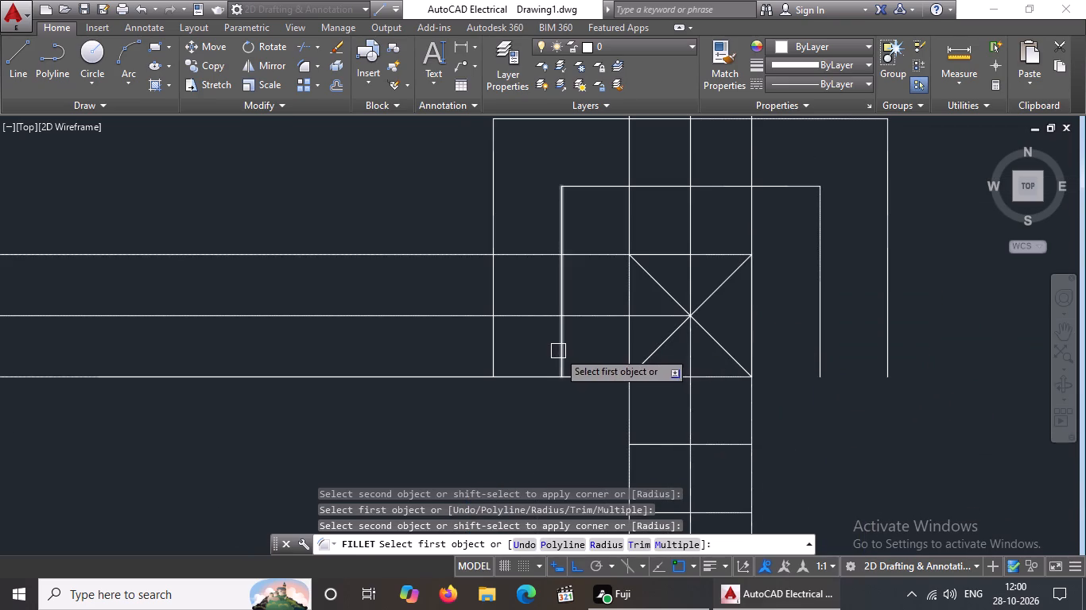
{"action": "left_click", "coordinate": [558, 351]}
{"action": "left_click", "coordinate": [655, 446]}
{"action": "left_click", "coordinate": [493, 350]}
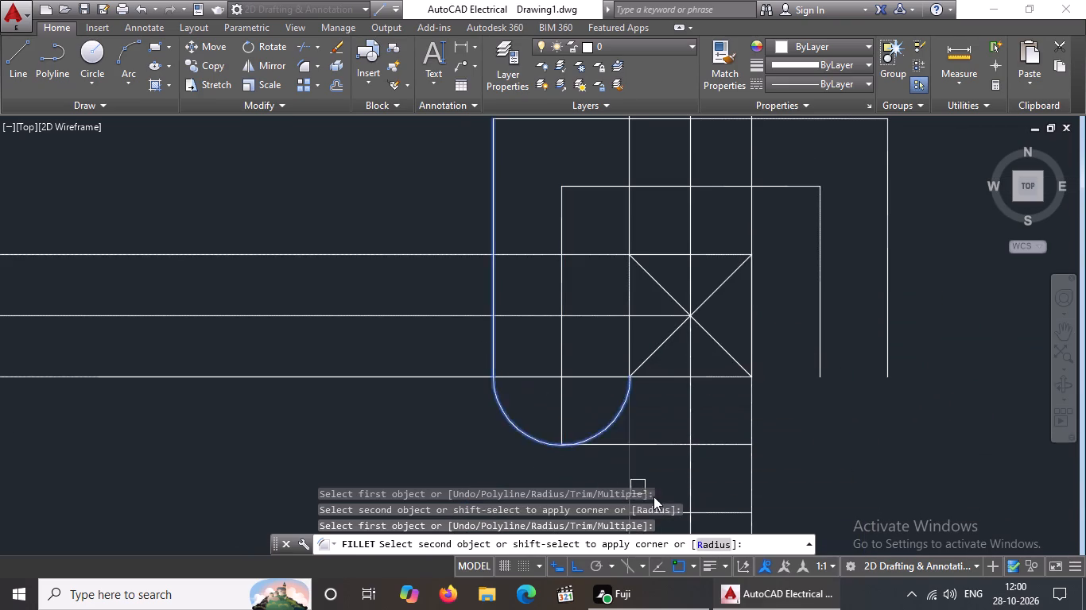
{"action": "scroll", "coordinate": [702, 427], "scroll_direction": "down", "scroll_amount": 3}
{"action": "scroll", "coordinate": [696, 462], "scroll_direction": "up", "scroll_amount": 3}
{"action": "left_click", "coordinate": [688, 405]}
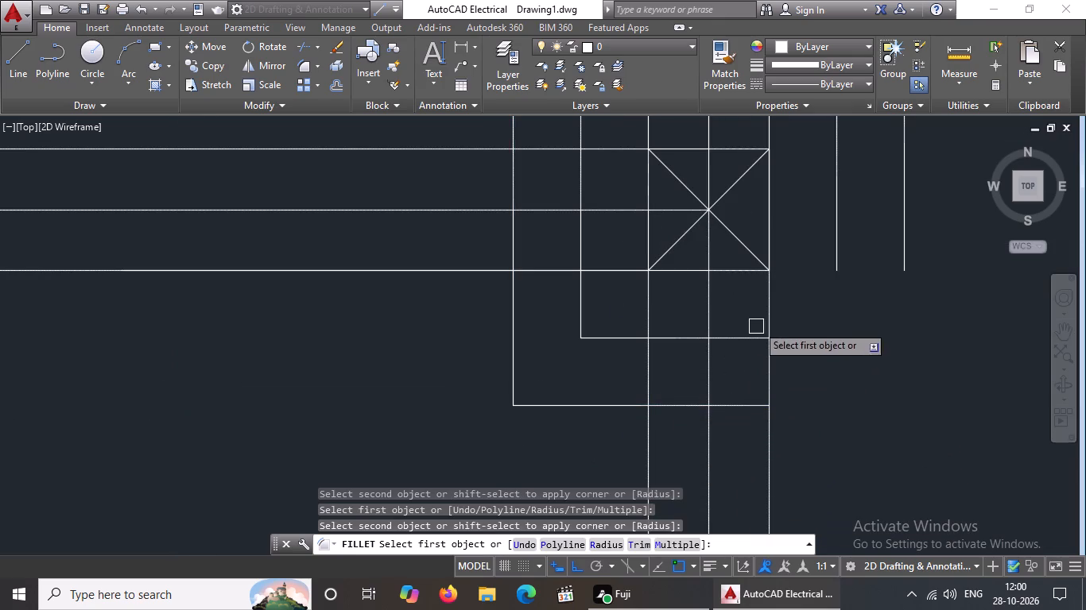
{"action": "left_click", "coordinate": [747, 334]}
{"action": "left_click", "coordinate": [832, 263]}
{"action": "left_click", "coordinate": [729, 411]}
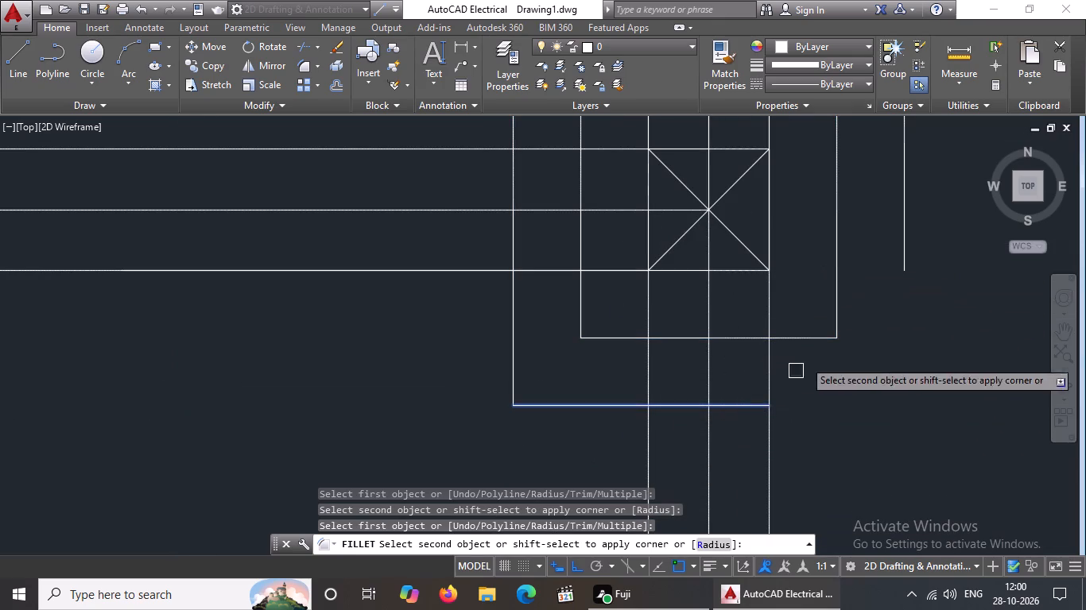
{"action": "left_click_drag", "start_coordinate": [906, 252], "coordinate": [900, 264]}
Fillet the inner and outer offset lines into sharp upper-left and upper-right corners around the fifth-row left-wall column.
{"action": "scroll", "coordinate": [760, 280], "scroll_direction": "down", "scroll_amount": 7}
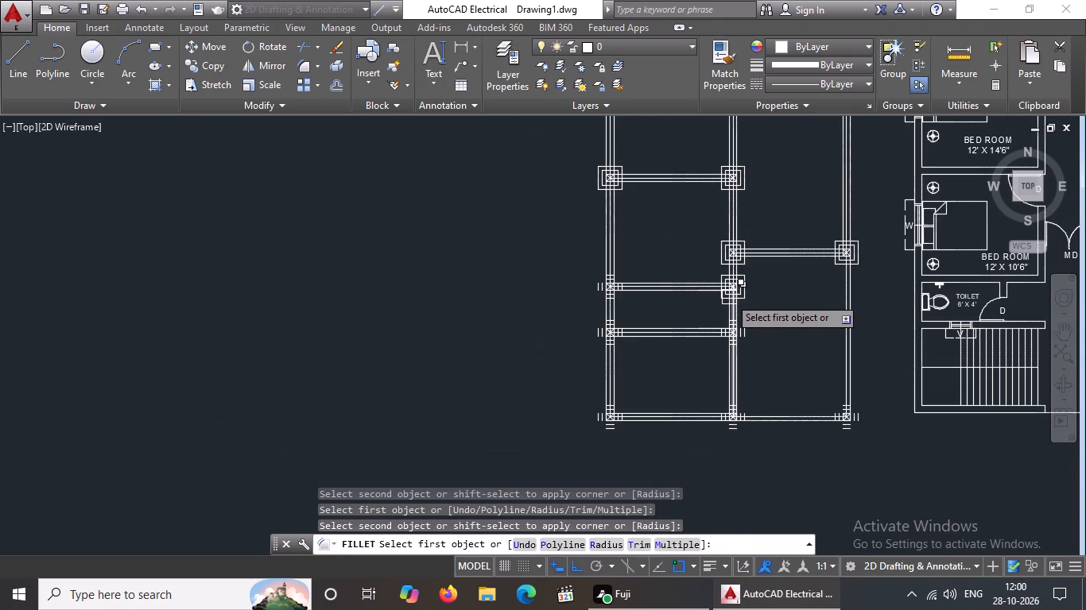
{"action": "scroll", "coordinate": [553, 291], "scroll_direction": "up", "scroll_amount": 3}
{"action": "scroll", "coordinate": [894, 250], "scroll_direction": "up", "scroll_amount": 2}
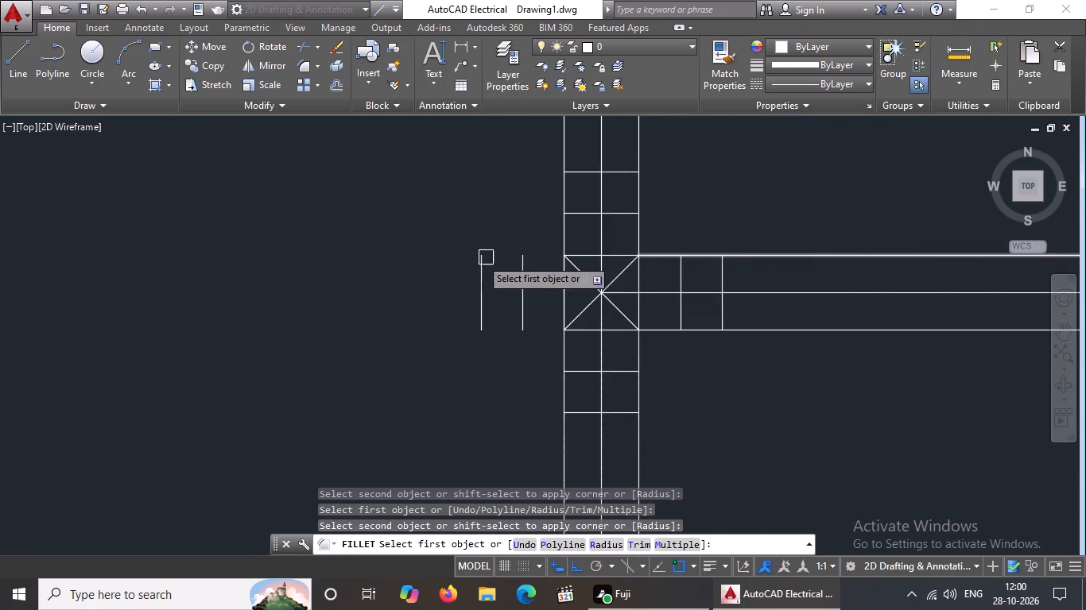
{"action": "left_click", "coordinate": [524, 272]}
{"action": "left_click", "coordinate": [588, 215]}
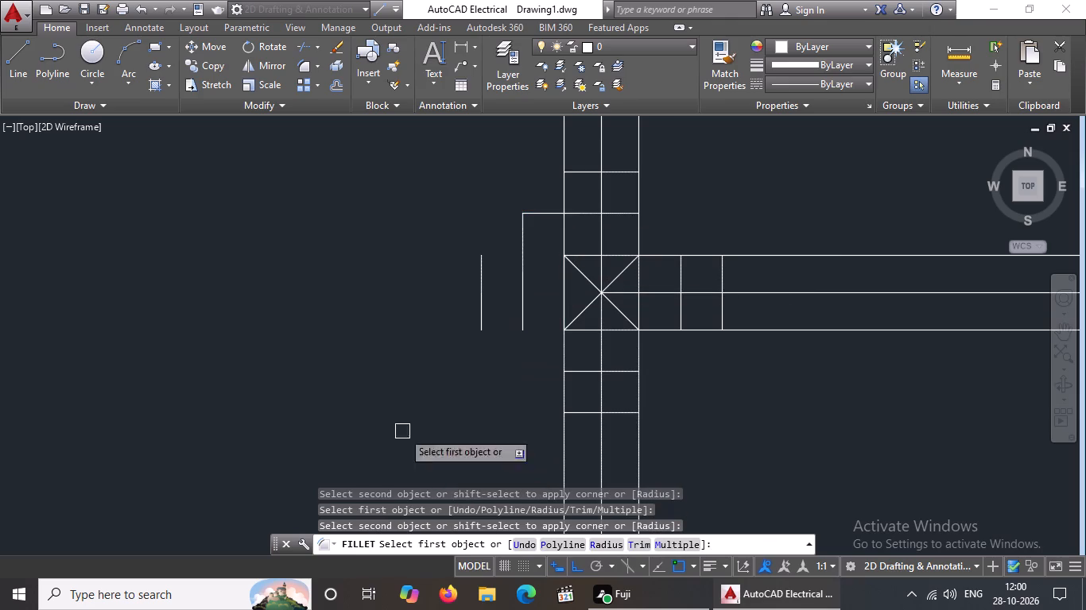
{"action": "left_click_drag", "start_coordinate": [484, 267], "coordinate": [488, 250]}
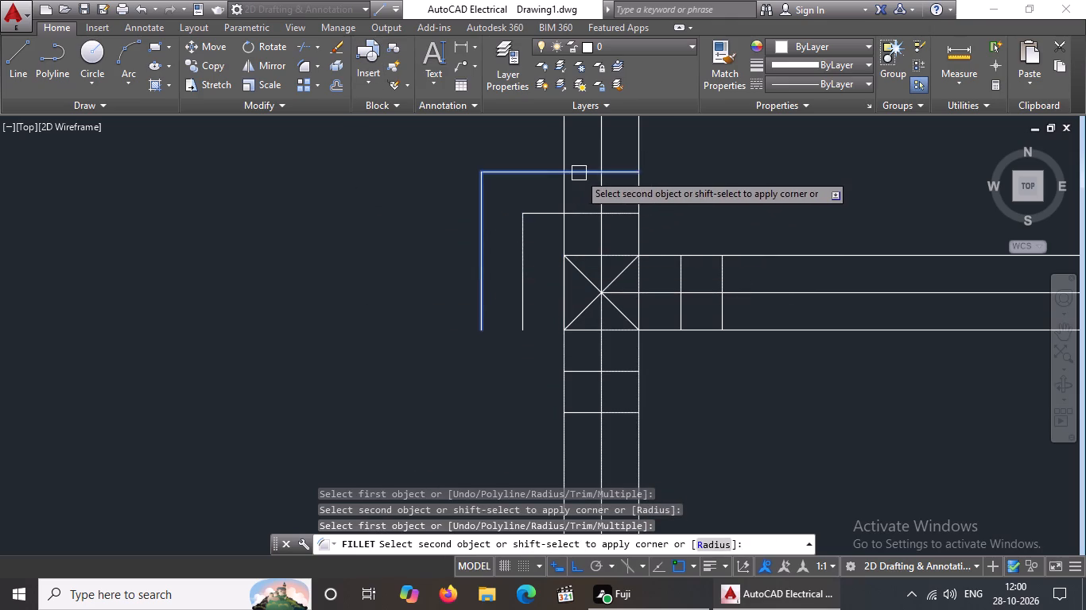
{"action": "left_click", "coordinate": [579, 172]}
{"action": "left_click", "coordinate": [685, 278]}
{"action": "left_click", "coordinate": [623, 210]}
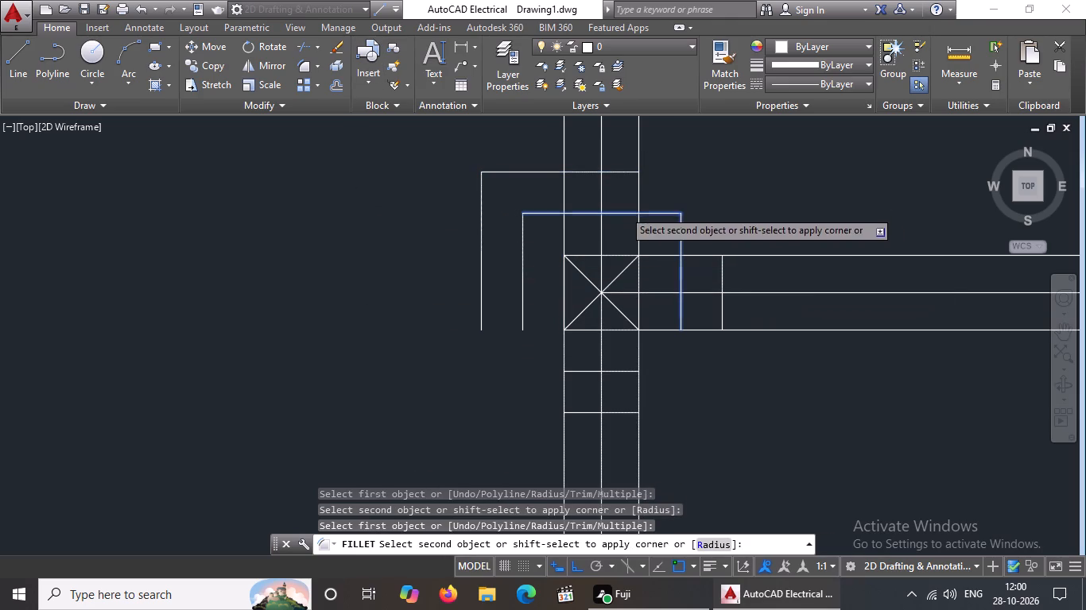
{"action": "left_click", "coordinate": [621, 171]}
{"action": "left_click", "coordinate": [718, 278]}
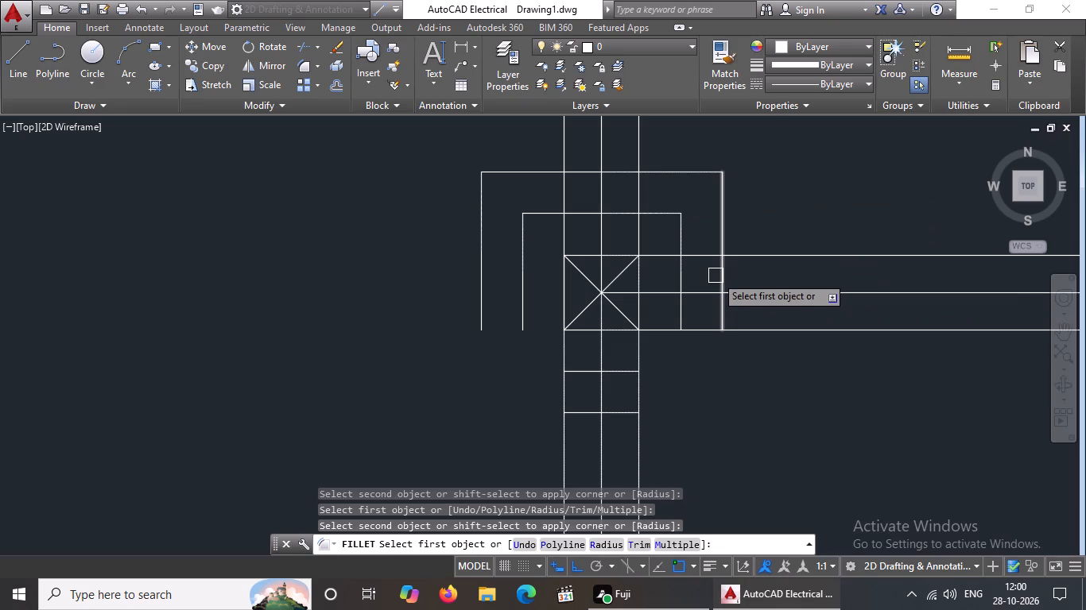
Fillet the inner and outer offset lines into sharp lower-left and lower-right corners around the fifth-row left-wall column.
{"action": "left_click", "coordinate": [523, 282]}
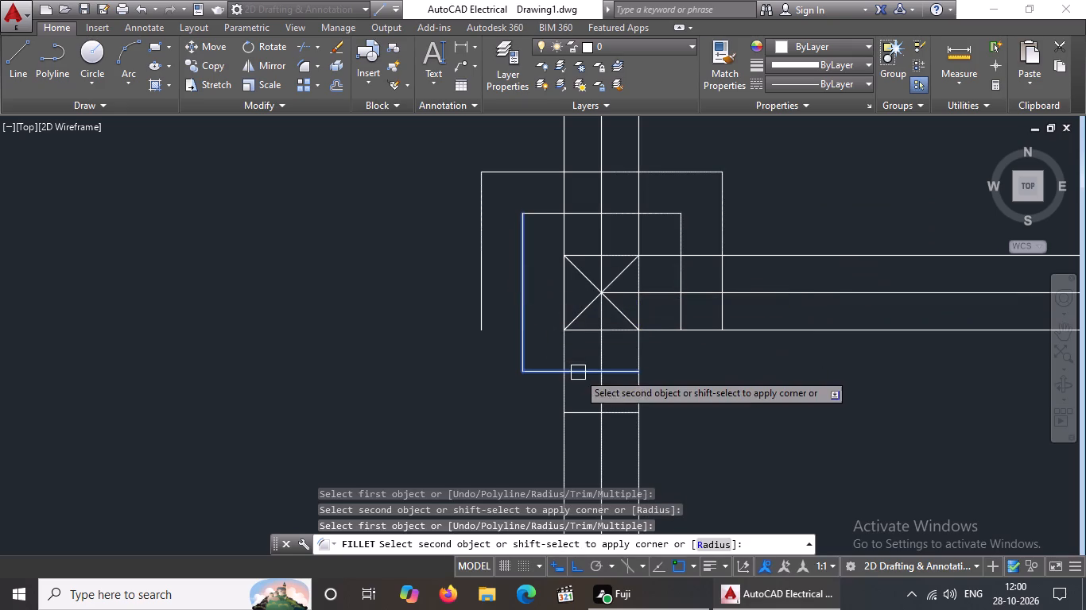
{"action": "left_click", "coordinate": [579, 372]}
{"action": "left_click_drag", "start_coordinate": [478, 306], "coordinate": [487, 318]}
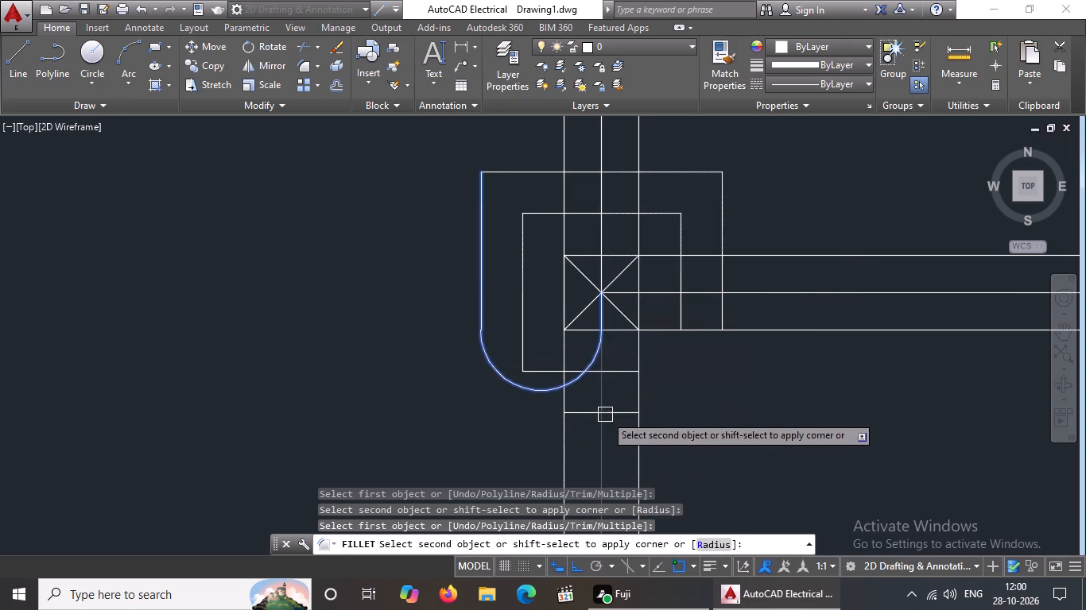
{"action": "left_click", "coordinate": [588, 412]}
{"action": "left_click", "coordinate": [620, 368]}
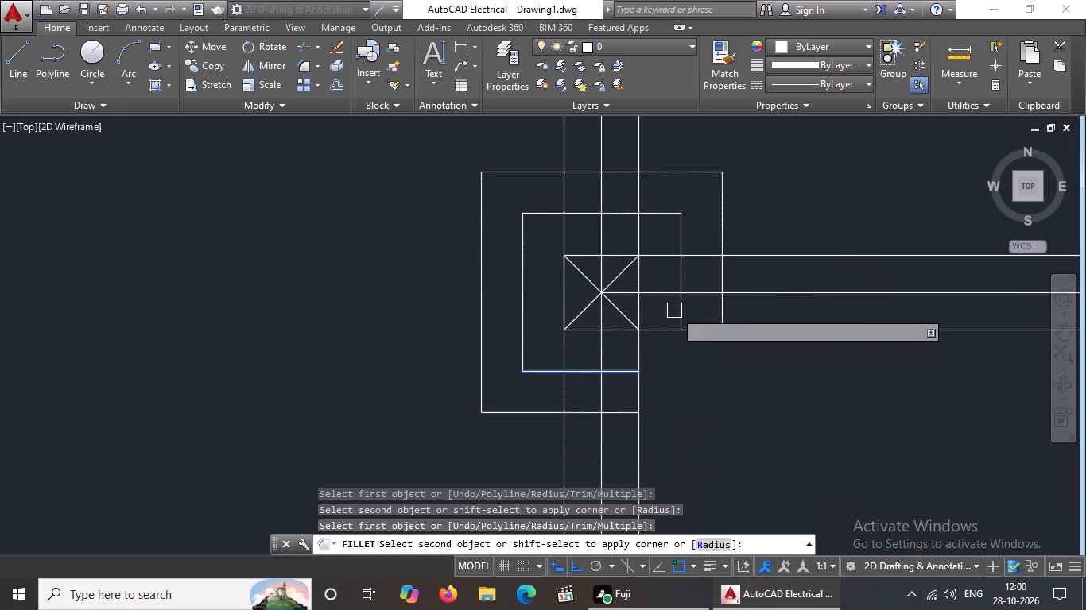
{"action": "left_click_drag", "start_coordinate": [677, 311], "coordinate": [673, 320]}
{"action": "left_click_drag", "start_coordinate": [616, 412], "coordinate": [633, 404]}
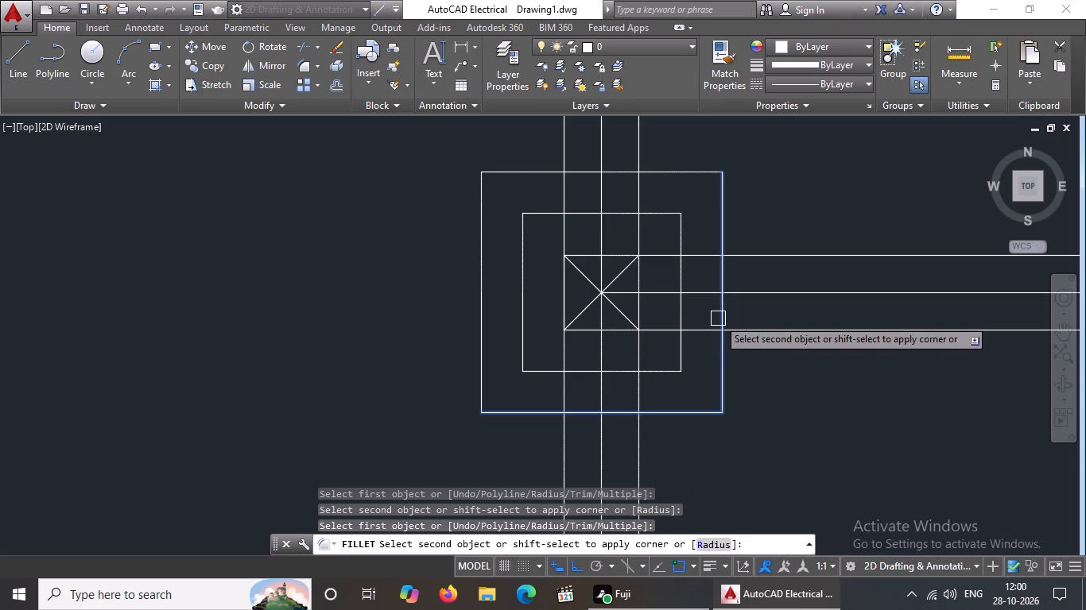
{"action": "left_click", "coordinate": [722, 318]}
Fillet the inner and outer offset lines into sharp upper-left and upper-right corners around the sixth-row left-wall column.
{"action": "scroll", "coordinate": [602, 268], "scroll_direction": "down", "scroll_amount": 7}
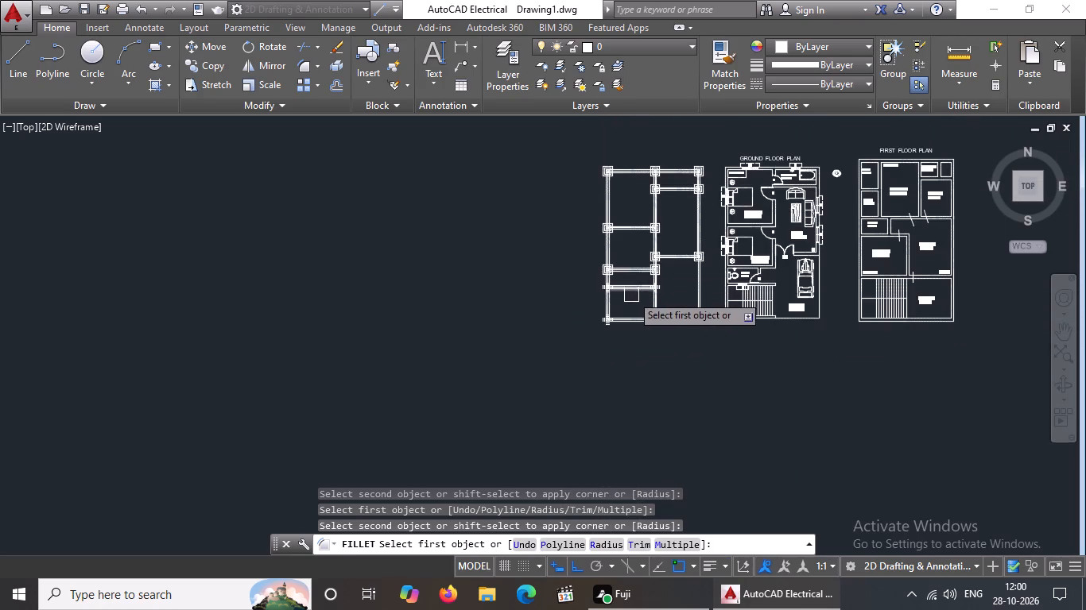
{"action": "scroll", "coordinate": [632, 290], "scroll_direction": "up", "scroll_amount": 3}
{"action": "scroll", "coordinate": [545, 281], "scroll_direction": "up", "scroll_amount": 2}
{"action": "scroll", "coordinate": [449, 259], "scroll_direction": "up", "scroll_amount": 1}
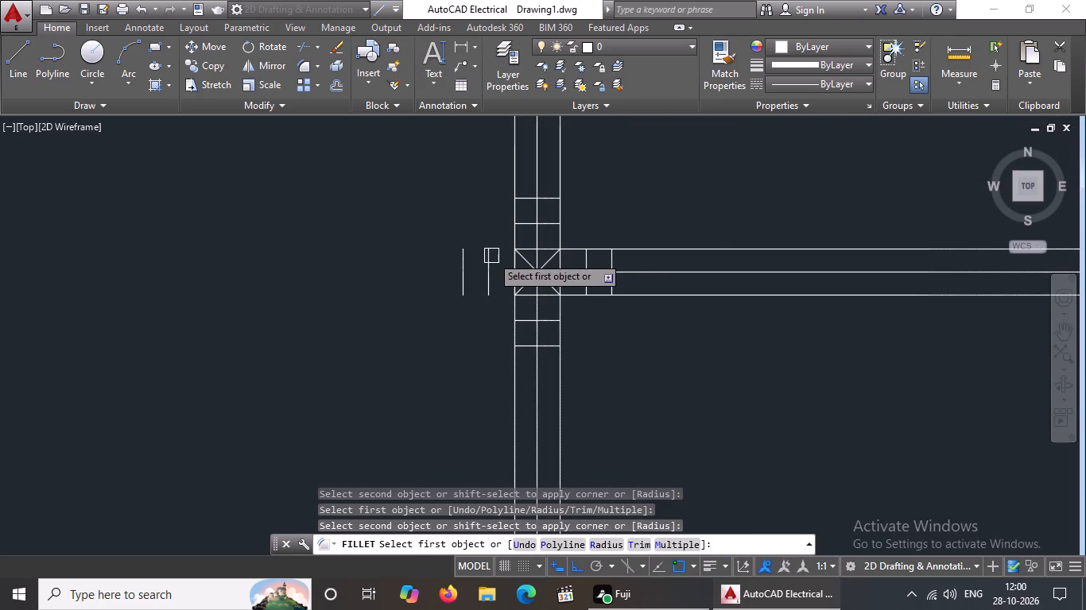
{"action": "left_click", "coordinate": [491, 256]}
{"action": "scroll", "coordinate": [524, 221], "scroll_direction": "up", "scroll_amount": 2}
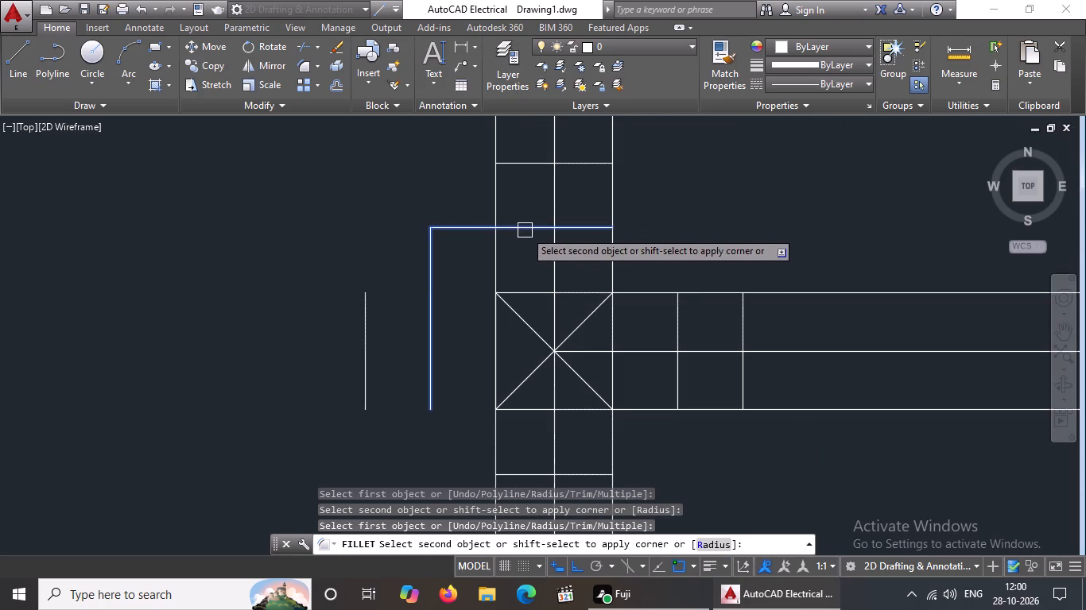
{"action": "left_click", "coordinate": [525, 230]}
{"action": "left_click_drag", "start_coordinate": [367, 307], "coordinate": [386, 293]}
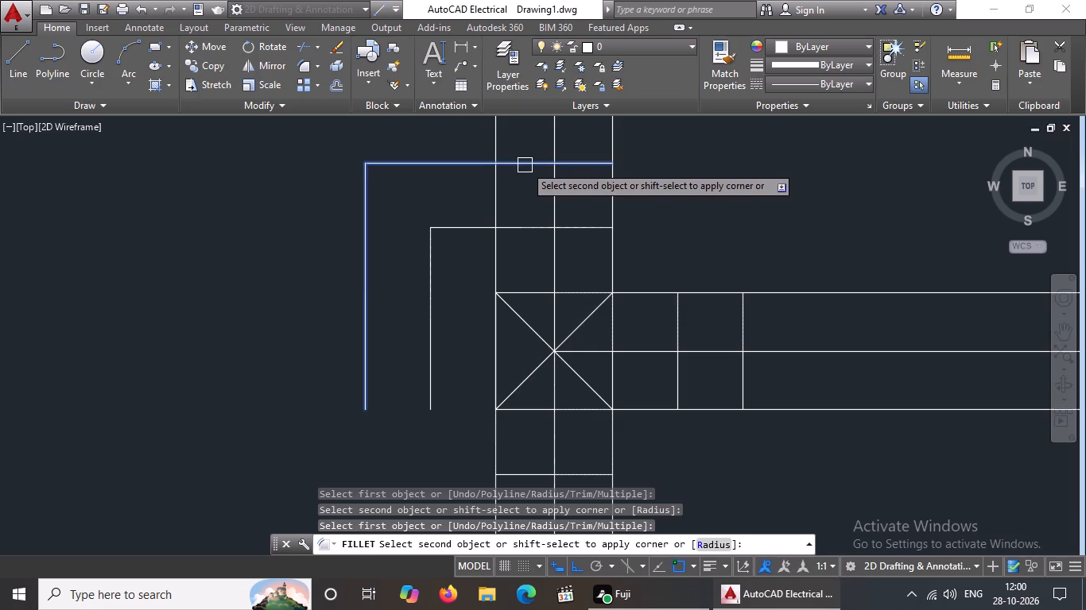
{"action": "left_click", "coordinate": [525, 165]}
{"action": "left_click", "coordinate": [673, 309]}
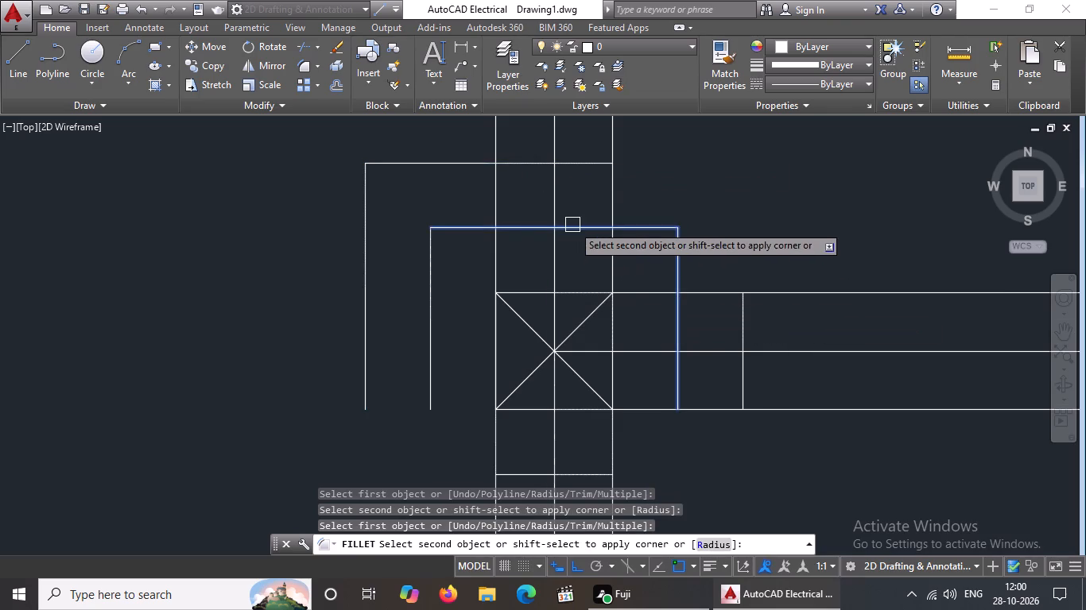
{"action": "left_click", "coordinate": [572, 225]}
{"action": "left_click", "coordinate": [585, 164]}
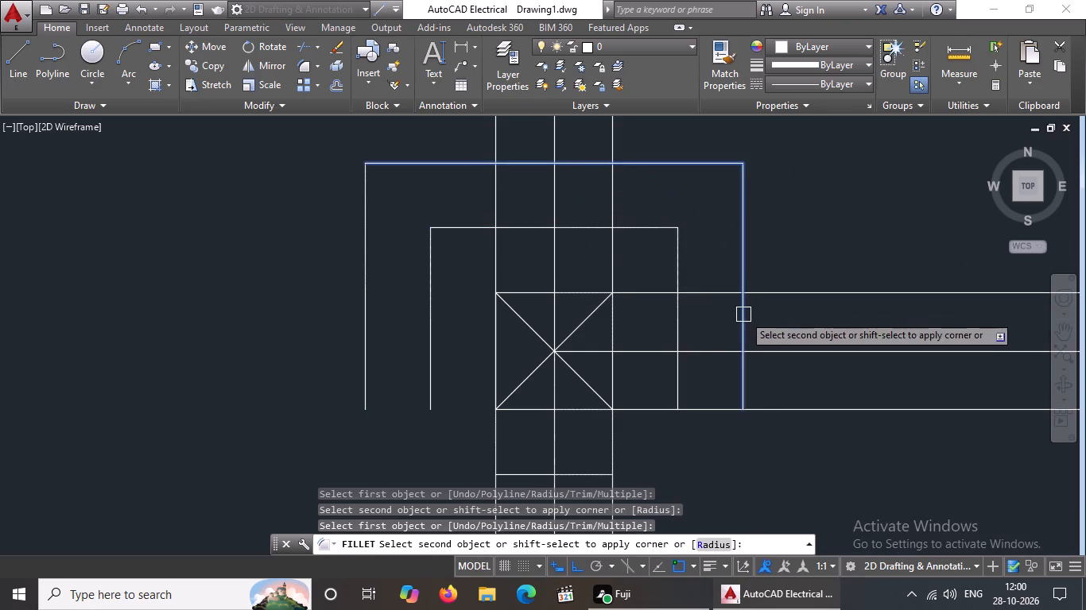
{"action": "left_click", "coordinate": [743, 315]}
Fillet the inner and outer offset lines into sharp lower-left and lower-right corners around the sixth-row left-wall column.
{"action": "scroll", "coordinate": [565, 266], "scroll_direction": "down", "scroll_amount": 3}
{"action": "scroll", "coordinate": [535, 295], "scroll_direction": "up", "scroll_amount": 1}
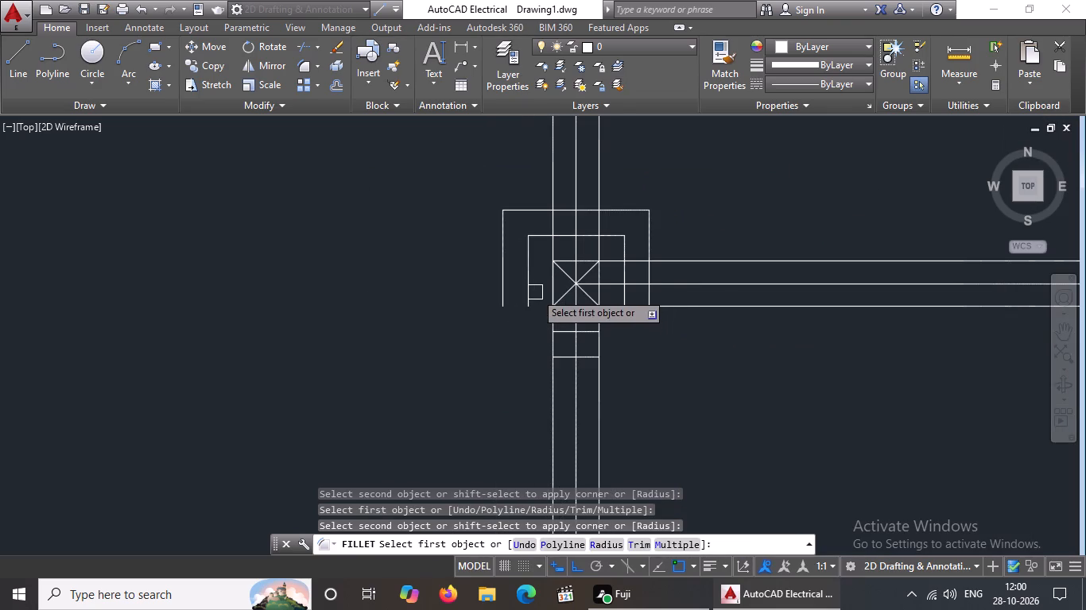
{"action": "left_click", "coordinate": [530, 288]}
{"action": "left_click", "coordinate": [567, 330]}
{"action": "left_click", "coordinate": [500, 298]}
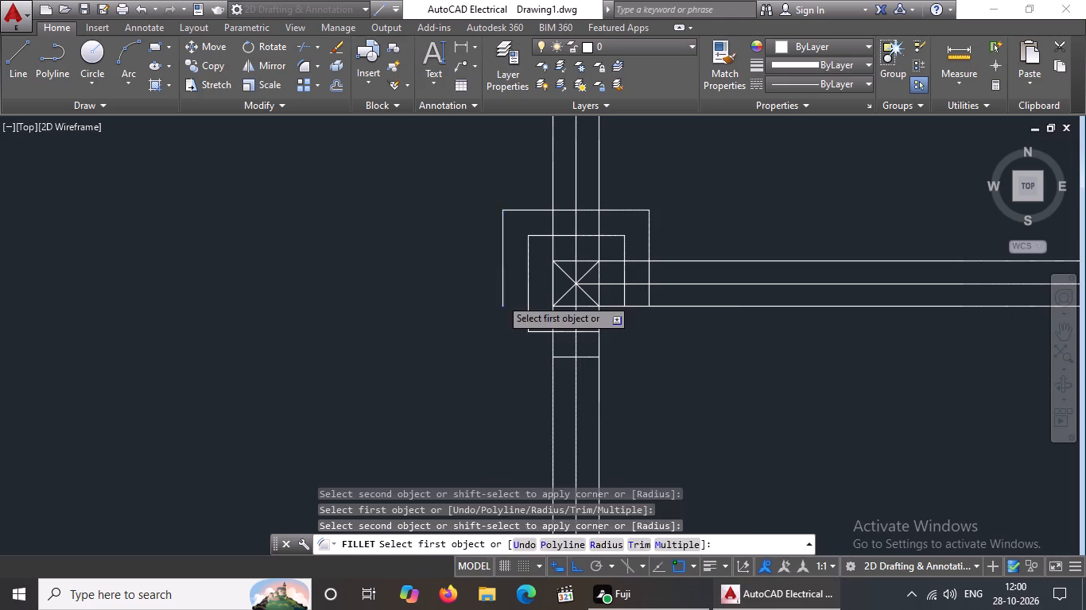
{"action": "left_click", "coordinate": [563, 357]}
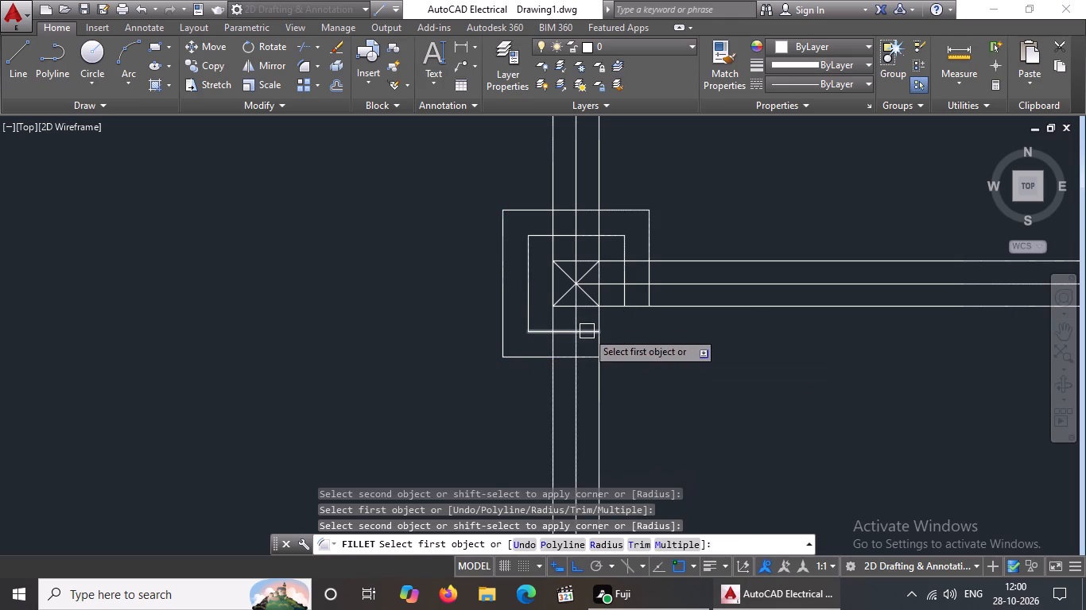
{"action": "left_click", "coordinate": [587, 331]}
{"action": "left_click", "coordinate": [623, 300]}
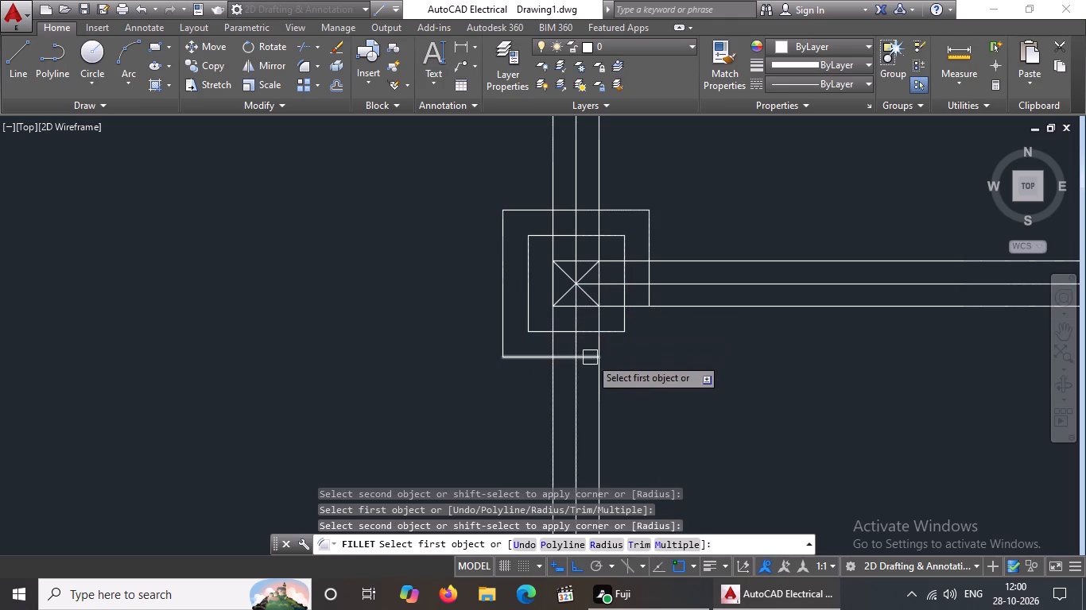
{"action": "left_click_drag", "start_coordinate": [590, 357], "coordinate": [604, 349]}
{"action": "left_click", "coordinate": [649, 298]}
Fillet the inner and outer offset lines into sharp upper-left and upper-right corners around the sixth-row middle column.
{"action": "scroll", "coordinate": [602, 295], "scroll_direction": "down", "scroll_amount": 3}
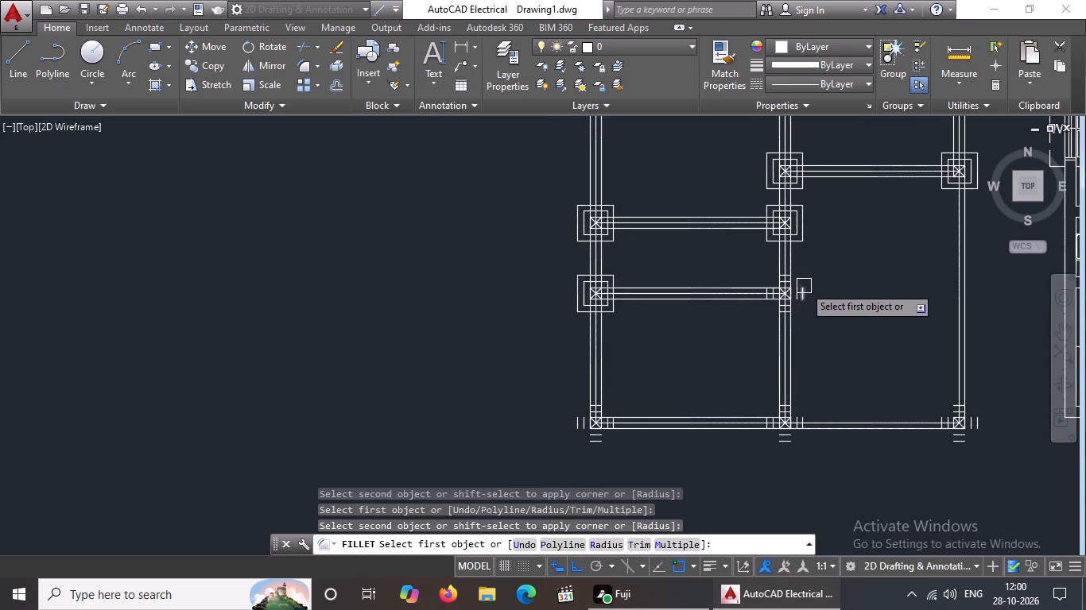
{"action": "scroll", "coordinate": [789, 287], "scroll_direction": "up", "scroll_amount": 1}
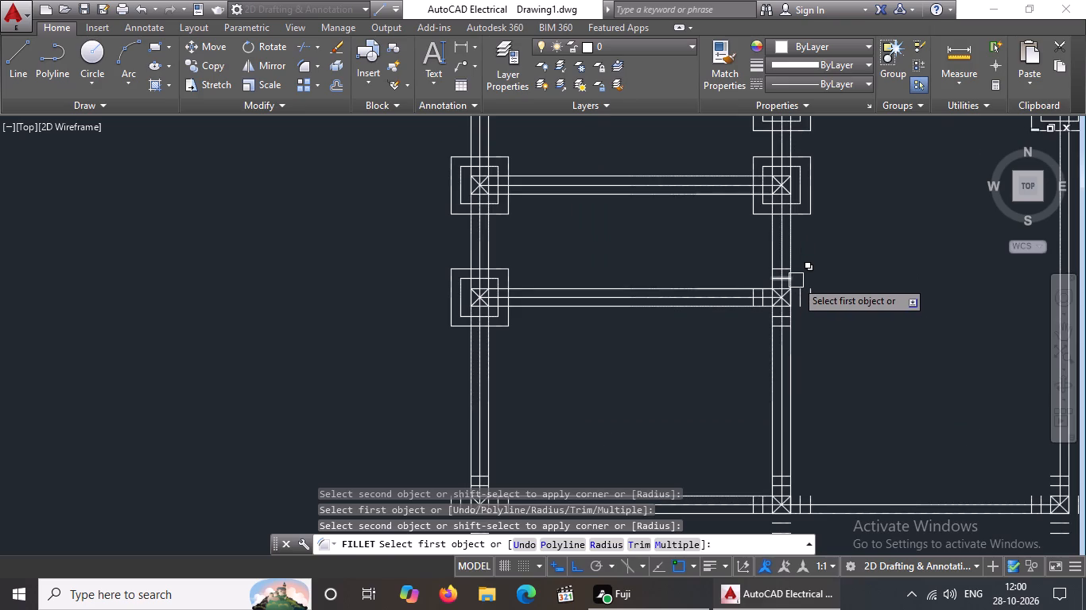
{"action": "scroll", "coordinate": [761, 295], "scroll_direction": "up", "scroll_amount": 4}
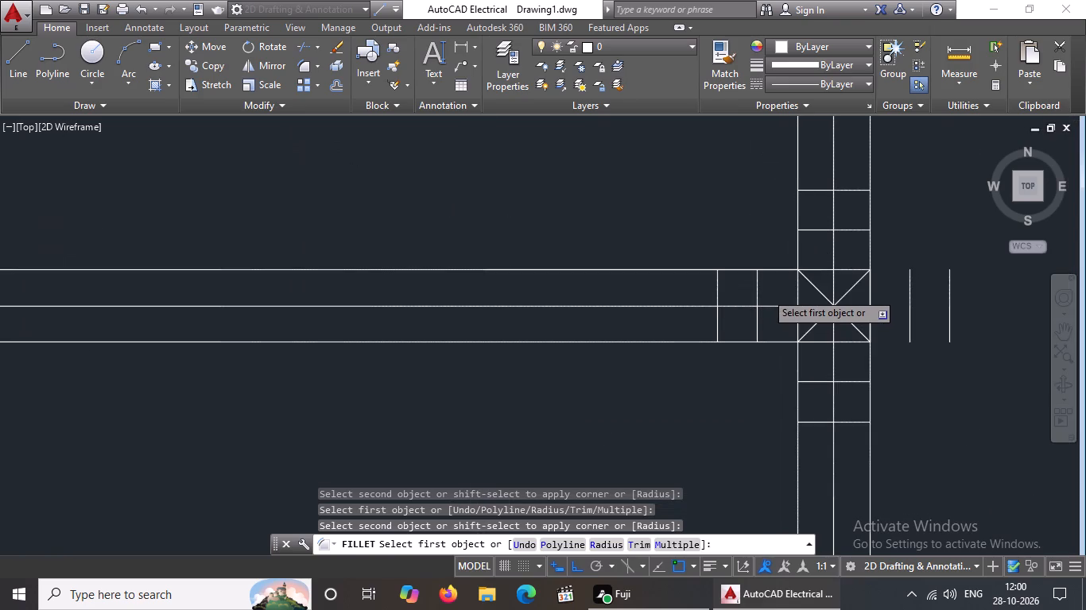
{"action": "left_click", "coordinate": [751, 286]}
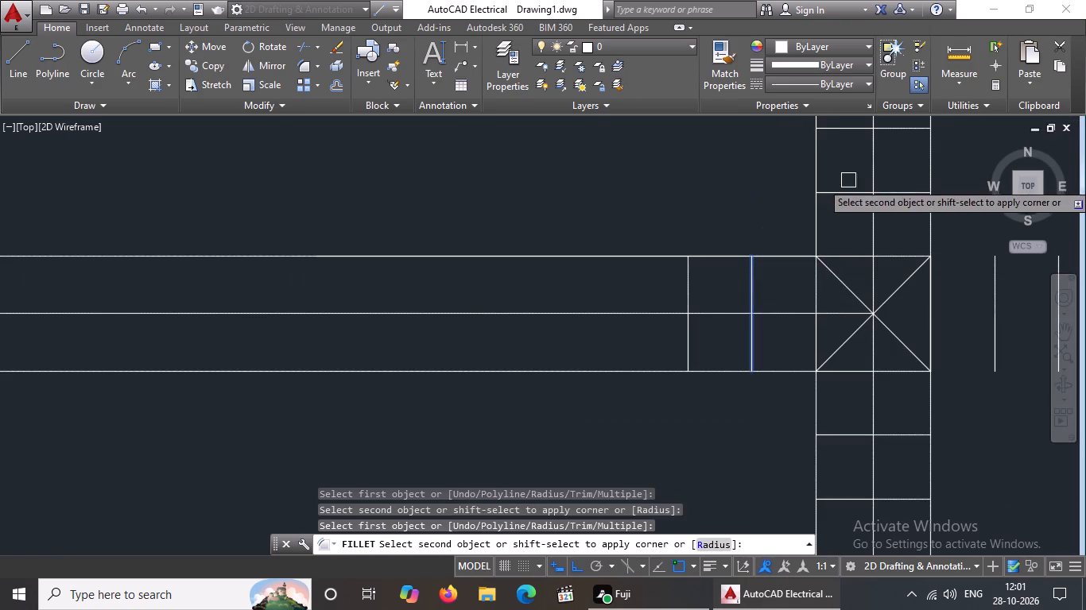
{"action": "left_click", "coordinate": [849, 195]}
{"action": "scroll", "coordinate": [719, 261], "scroll_direction": "down", "scroll_amount": 3}
{"action": "scroll", "coordinate": [729, 272], "scroll_direction": "up", "scroll_amount": 2}
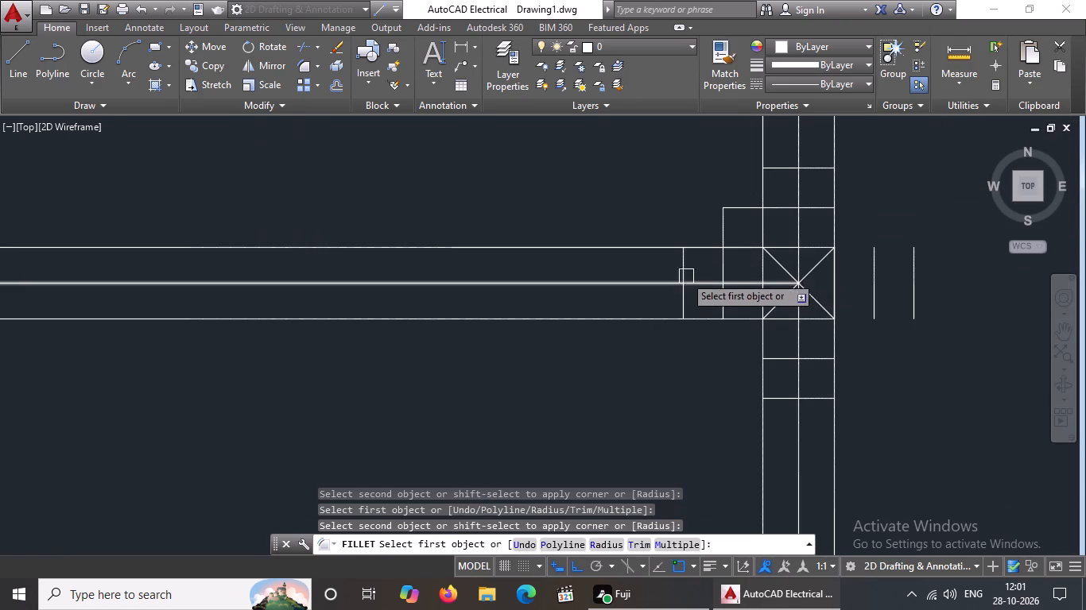
{"action": "left_click", "coordinate": [687, 263]}
{"action": "left_click", "coordinate": [781, 168]}
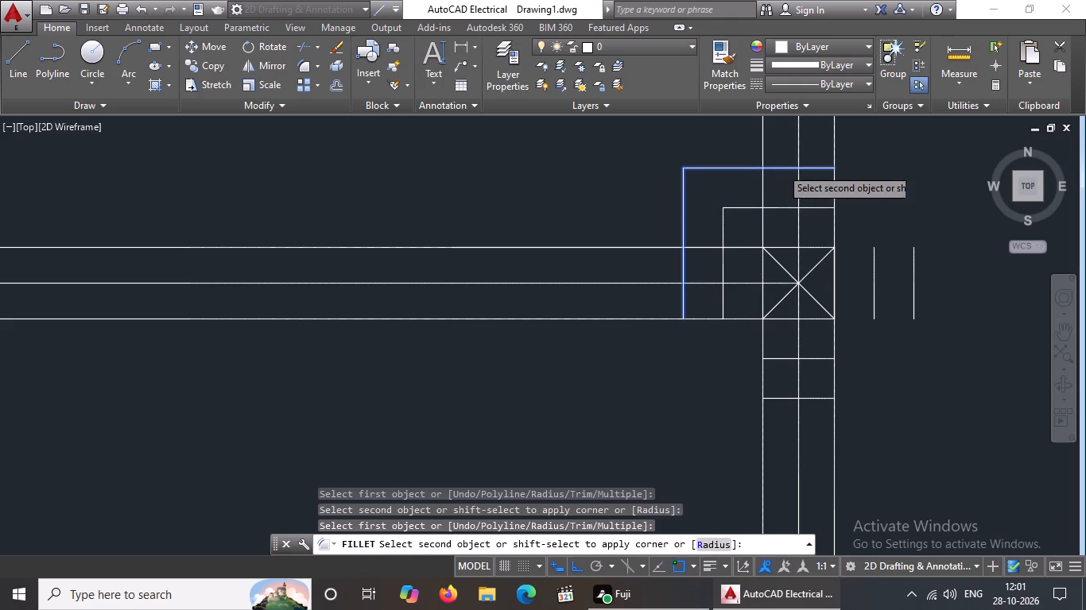
{"action": "left_click", "coordinate": [875, 258]}
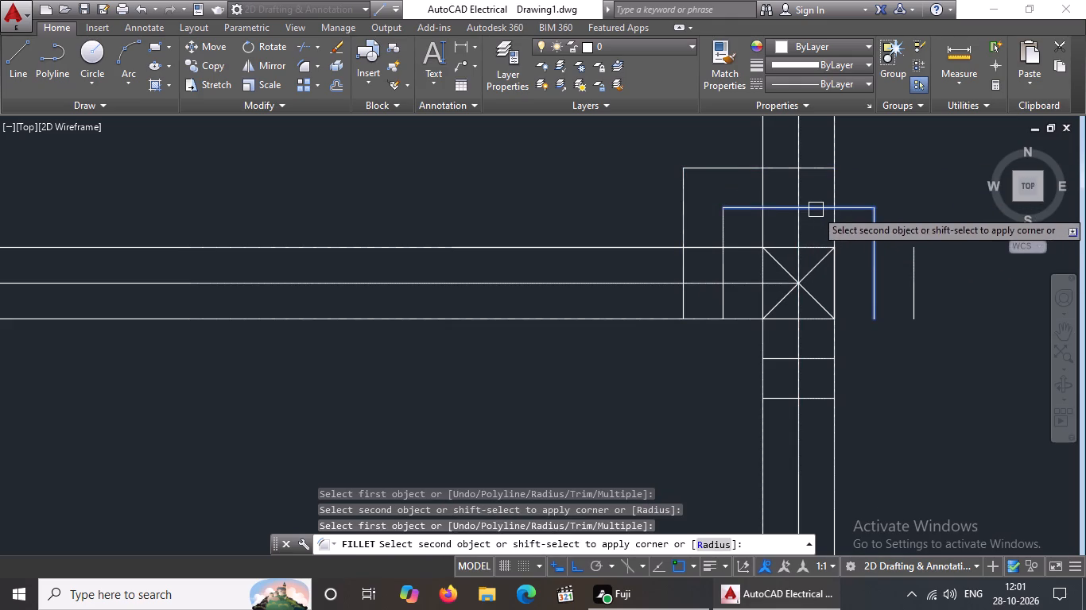
{"action": "left_click", "coordinate": [817, 210]}
{"action": "left_click", "coordinate": [822, 171]}
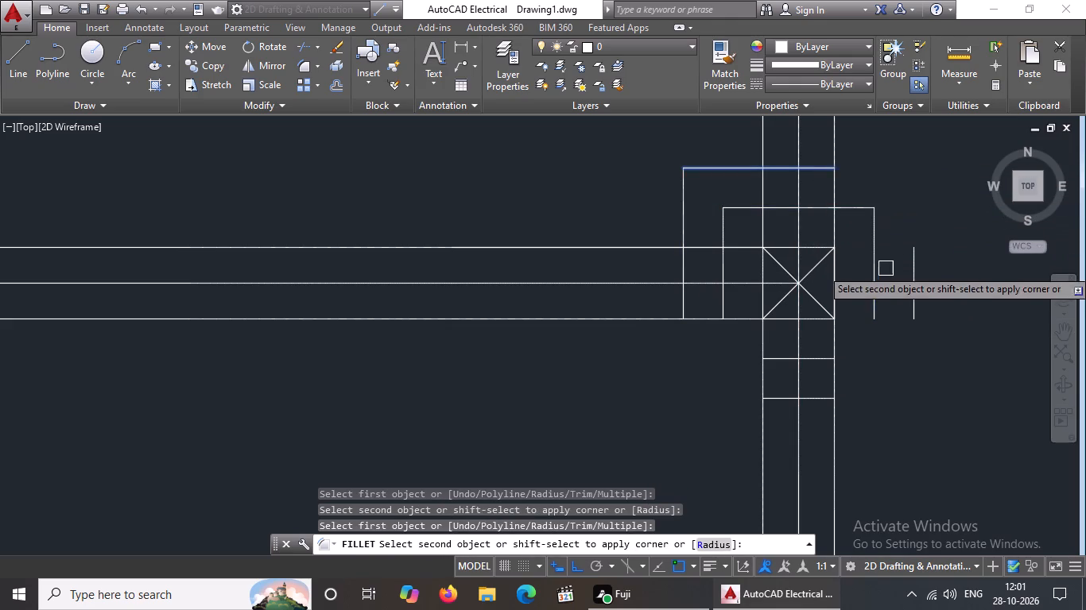
{"action": "left_click", "coordinate": [910, 271]}
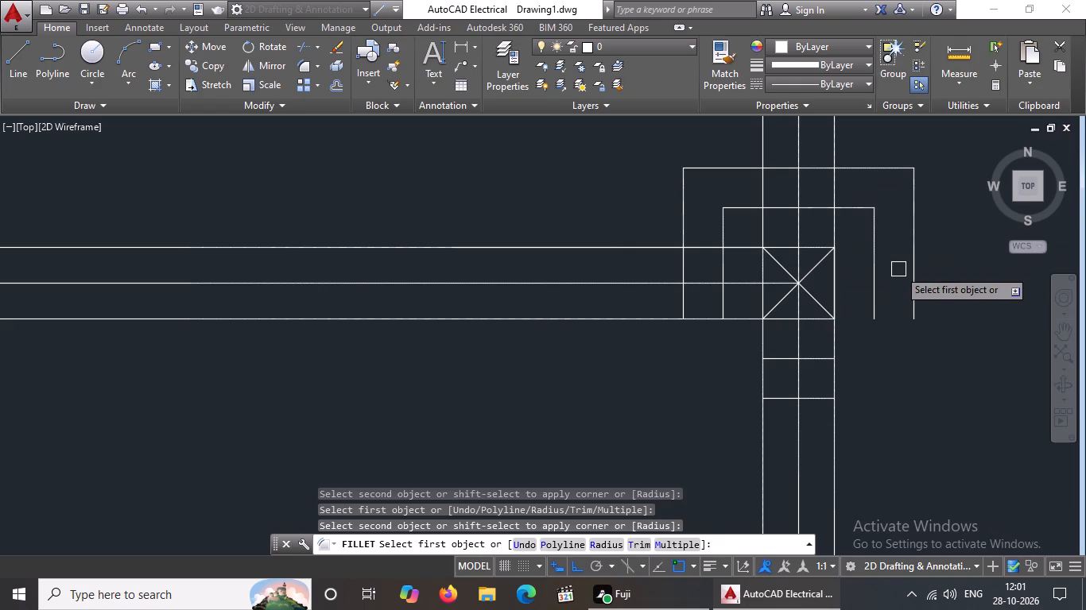
Fillet the inner and outer offset lines into sharp lower-left and lower-right corners around the sixth-row middle column.
{"action": "scroll", "coordinate": [882, 245], "scroll_direction": "down", "scroll_amount": 4}
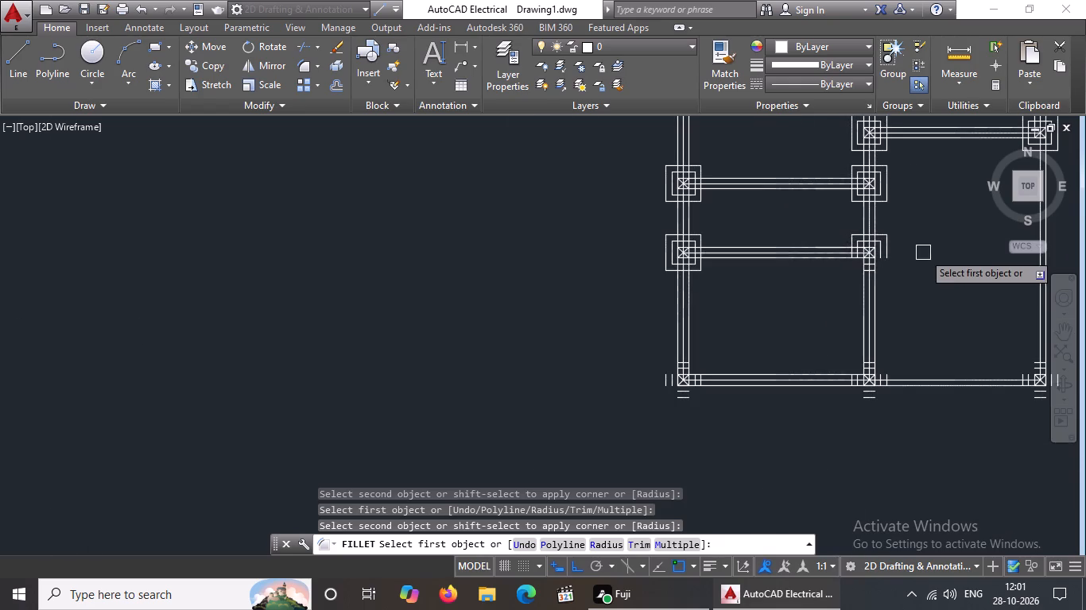
{"action": "scroll", "coordinate": [923, 253], "scroll_direction": "up", "scroll_amount": 3}
{"action": "scroll", "coordinate": [719, 269], "scroll_direction": "up", "scroll_amount": 2}
{"action": "left_click", "coordinate": [528, 261]}
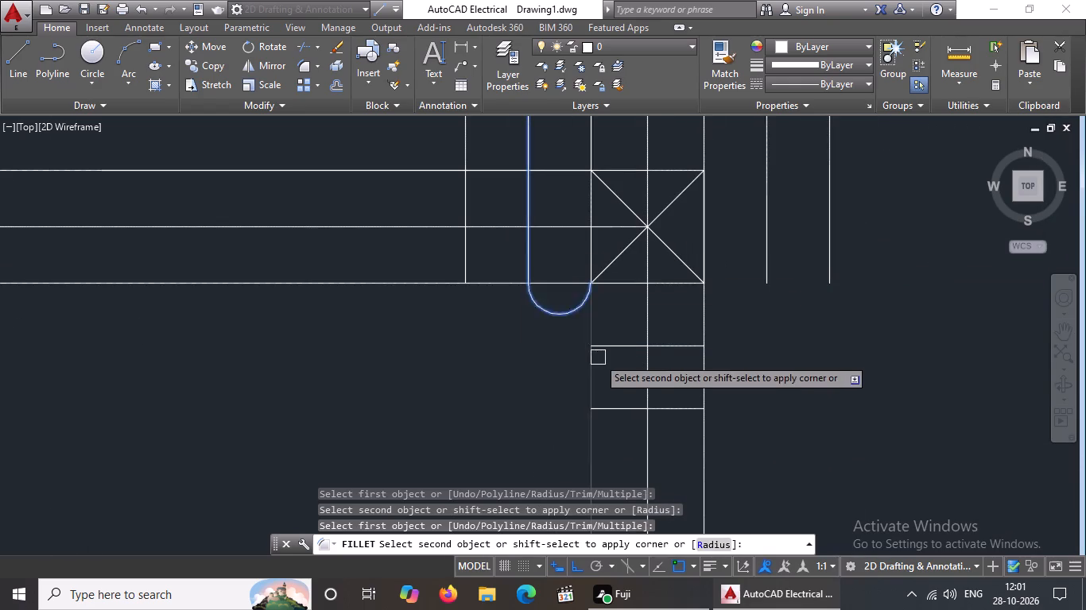
{"action": "left_click", "coordinate": [614, 347]}
{"action": "left_click", "coordinate": [463, 260]}
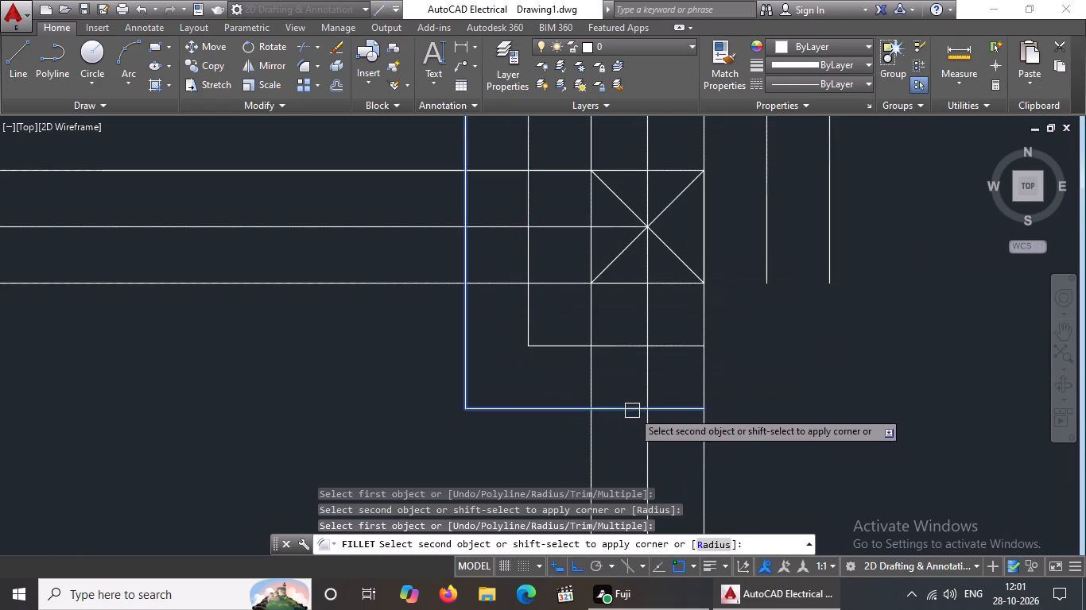
{"action": "left_click", "coordinate": [632, 409]}
{"action": "left_click", "coordinate": [677, 347]}
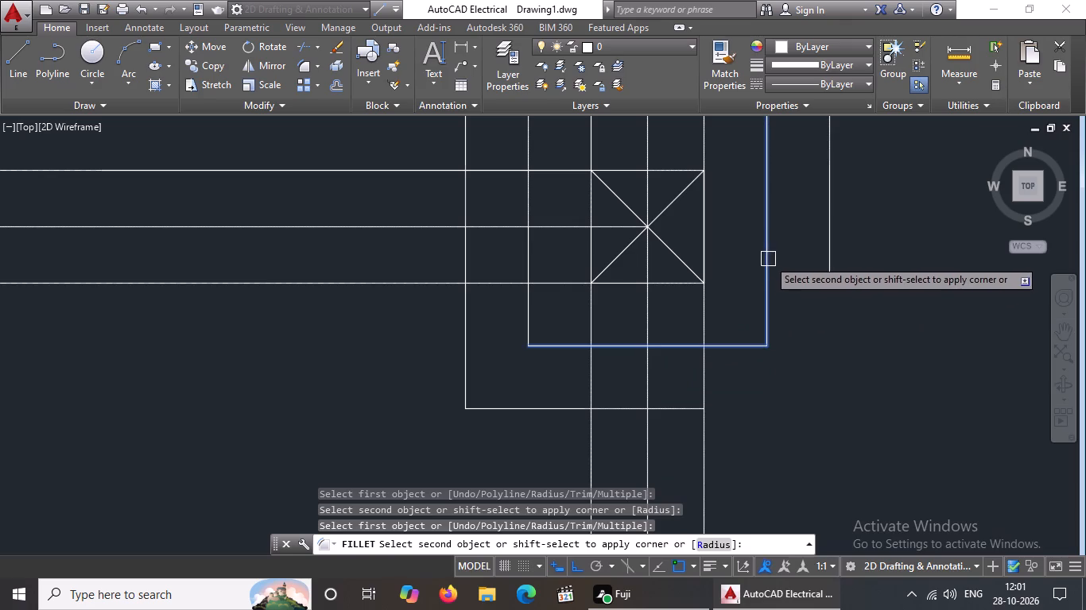
{"action": "left_click", "coordinate": [766, 260]}
{"action": "left_click", "coordinate": [679, 411]}
{"action": "left_click", "coordinate": [829, 267]}
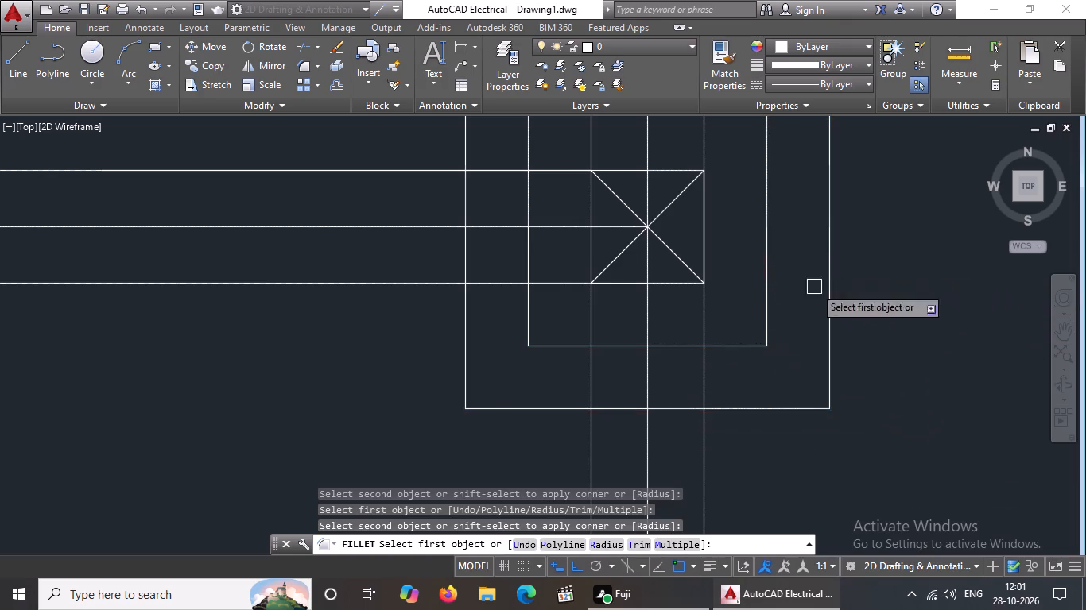
Fillet the inner and outer offset lines into sharp upper-left and upper-right corners around the bottom-row left-wall column.
{"action": "scroll", "coordinate": [638, 241], "scroll_direction": "down", "scroll_amount": 9}
{"action": "scroll", "coordinate": [537, 314], "scroll_direction": "up", "scroll_amount": 3}
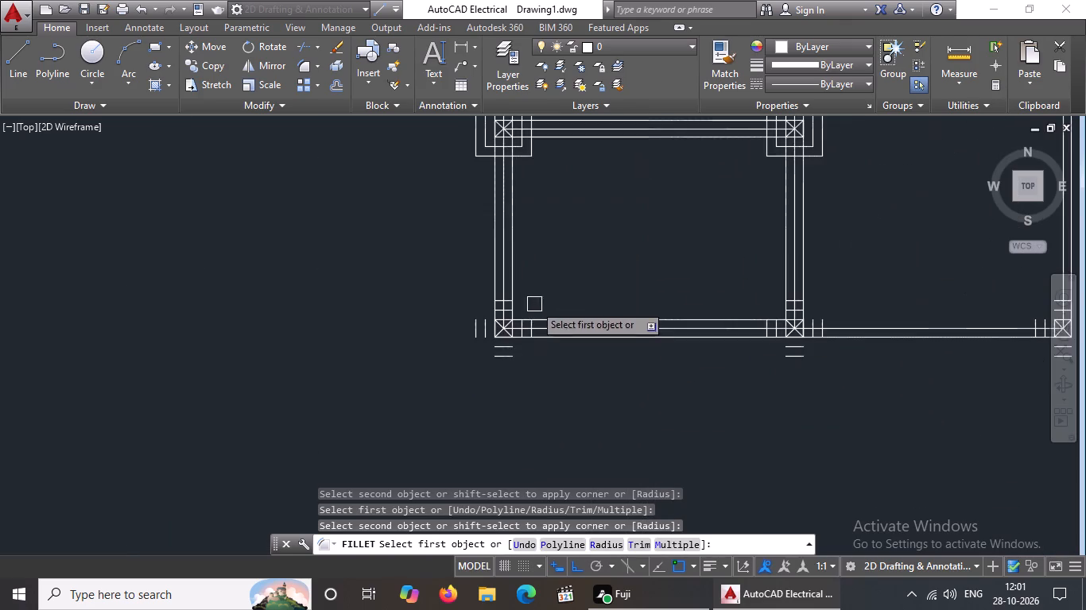
{"action": "scroll", "coordinate": [533, 304], "scroll_direction": "up", "scroll_amount": 3}
{"action": "left_click_drag", "start_coordinate": [308, 439], "coordinate": [326, 429]}
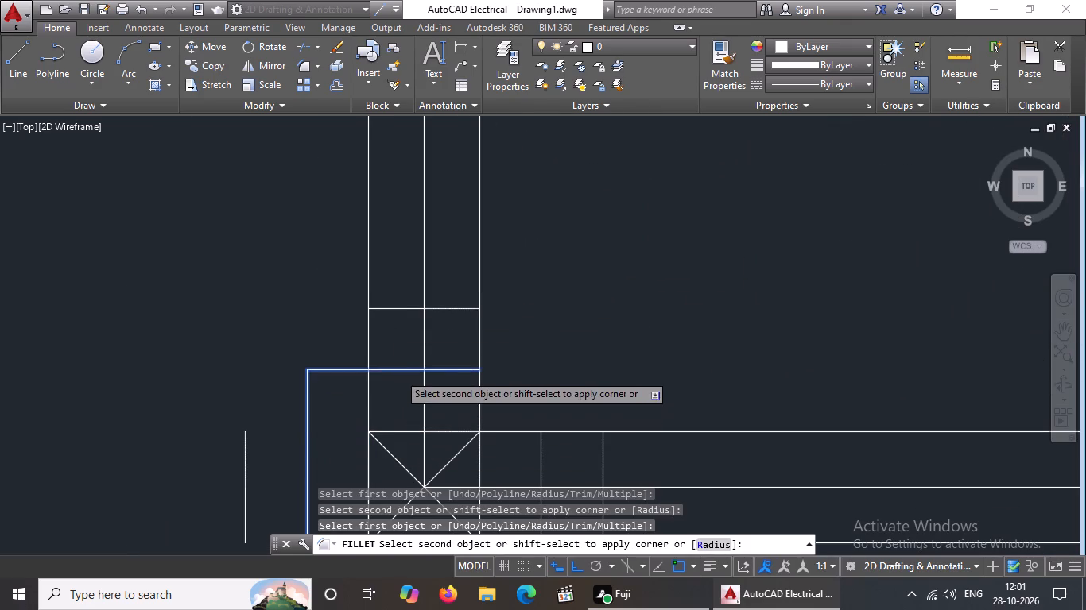
{"action": "left_click", "coordinate": [398, 373]}
{"action": "left_click_drag", "start_coordinate": [246, 434], "coordinate": [258, 427]}
{"action": "left_click", "coordinate": [399, 303]}
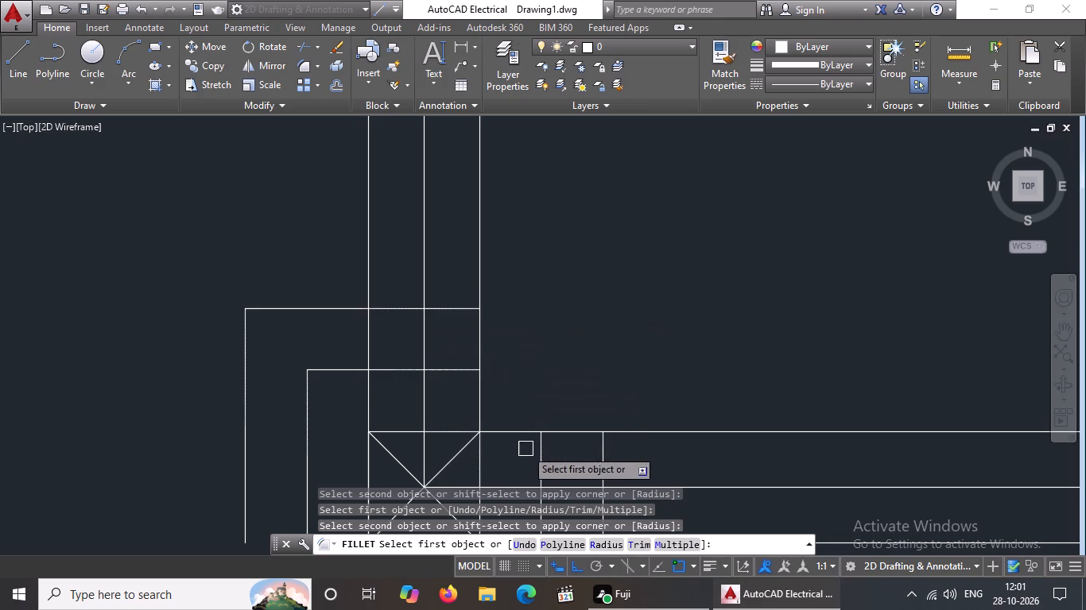
{"action": "left_click", "coordinate": [543, 451]}
{"action": "left_click", "coordinate": [459, 370]}
{"action": "left_click", "coordinate": [451, 311]}
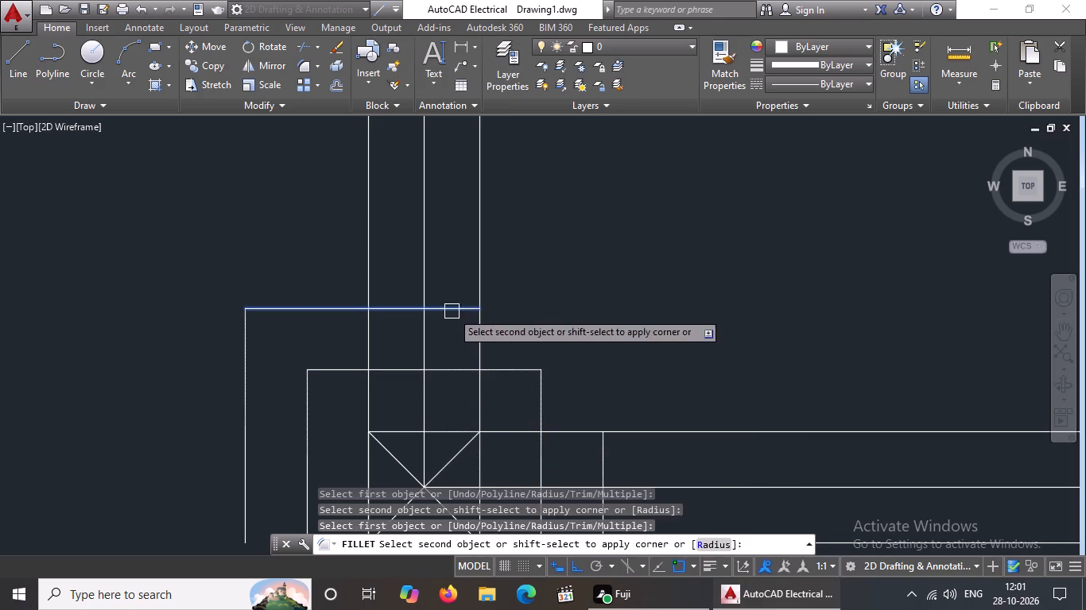
{"action": "left_click", "coordinate": [606, 450]}
Fillet the inner and outer offset lines into sharp lower-left and lower-right corners around the bottom-row left-wall column.
{"action": "scroll", "coordinate": [394, 179], "scroll_direction": "down", "scroll_amount": 4}
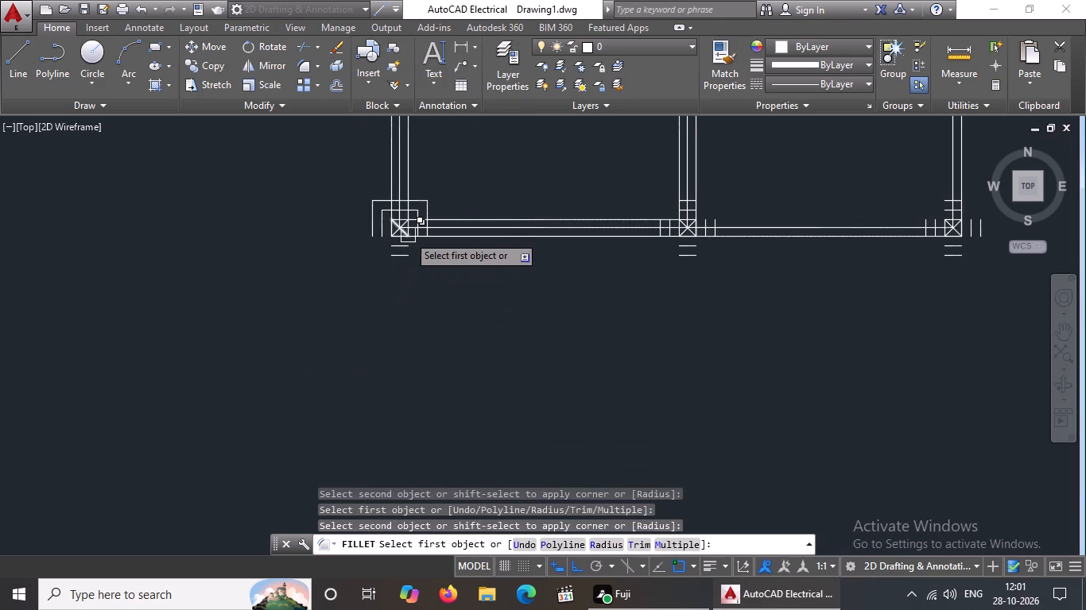
{"action": "scroll", "coordinate": [408, 234], "scroll_direction": "up", "scroll_amount": 2}
{"action": "scroll", "coordinate": [333, 222], "scroll_direction": "up", "scroll_amount": 2}
{"action": "left_click", "coordinate": [334, 222]}
{"action": "left_click", "coordinate": [425, 325]}
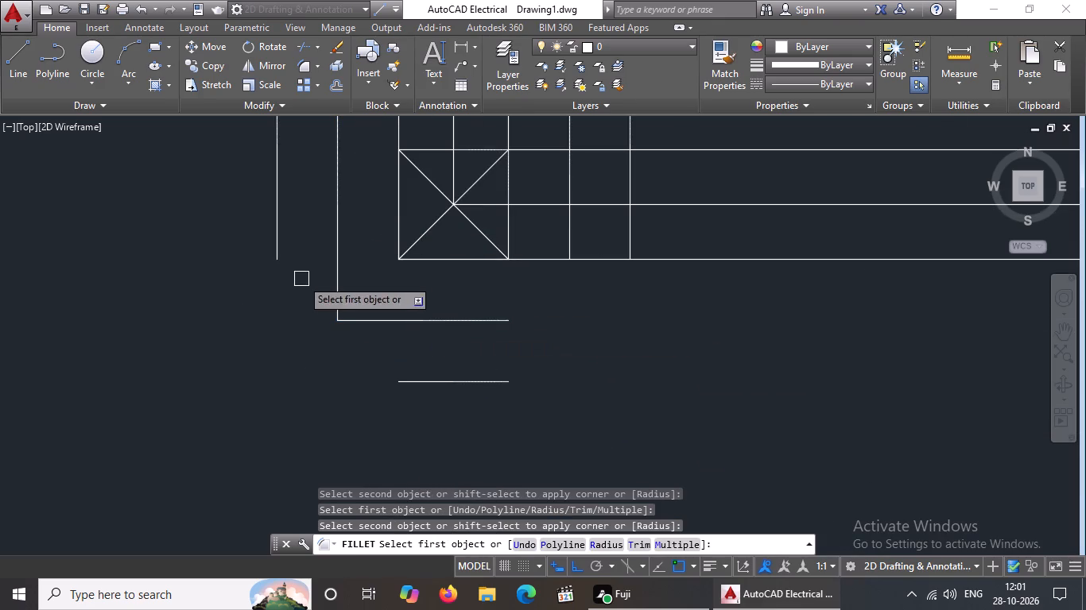
{"action": "left_click", "coordinate": [278, 235]}
{"action": "left_click", "coordinate": [436, 380]}
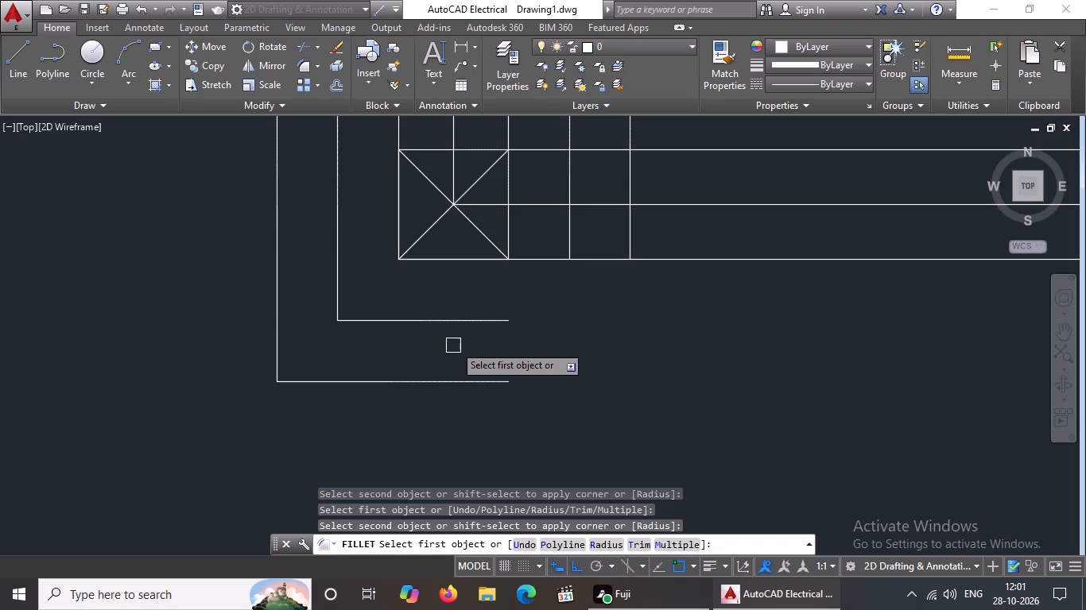
{"action": "left_click", "coordinate": [464, 323]}
{"action": "left_click", "coordinate": [571, 226]}
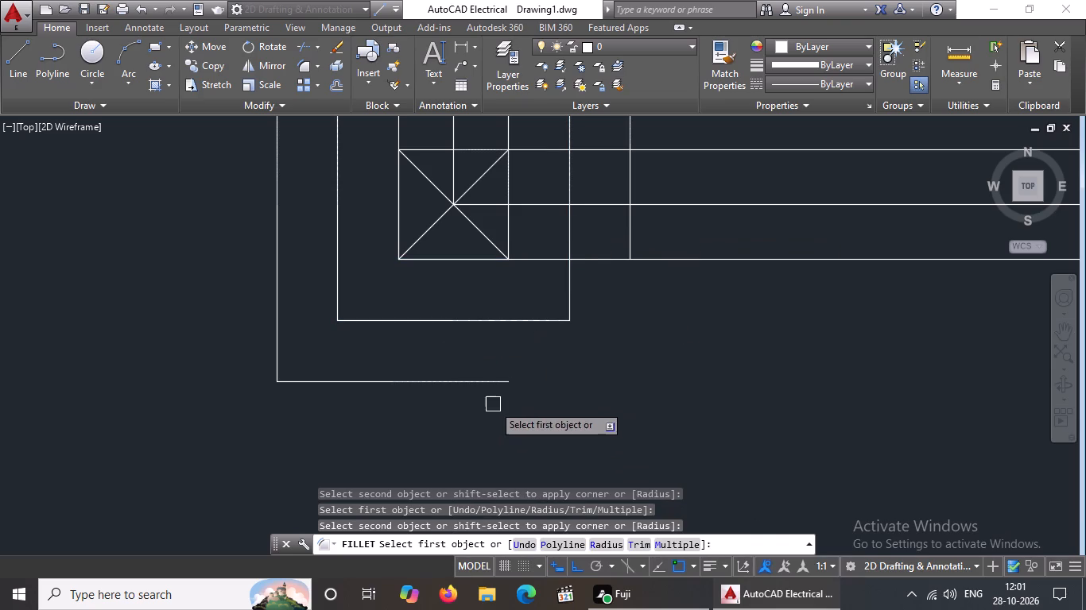
{"action": "left_click_drag", "start_coordinate": [498, 384], "coordinate": [506, 379]}
{"action": "left_click", "coordinate": [630, 235]}
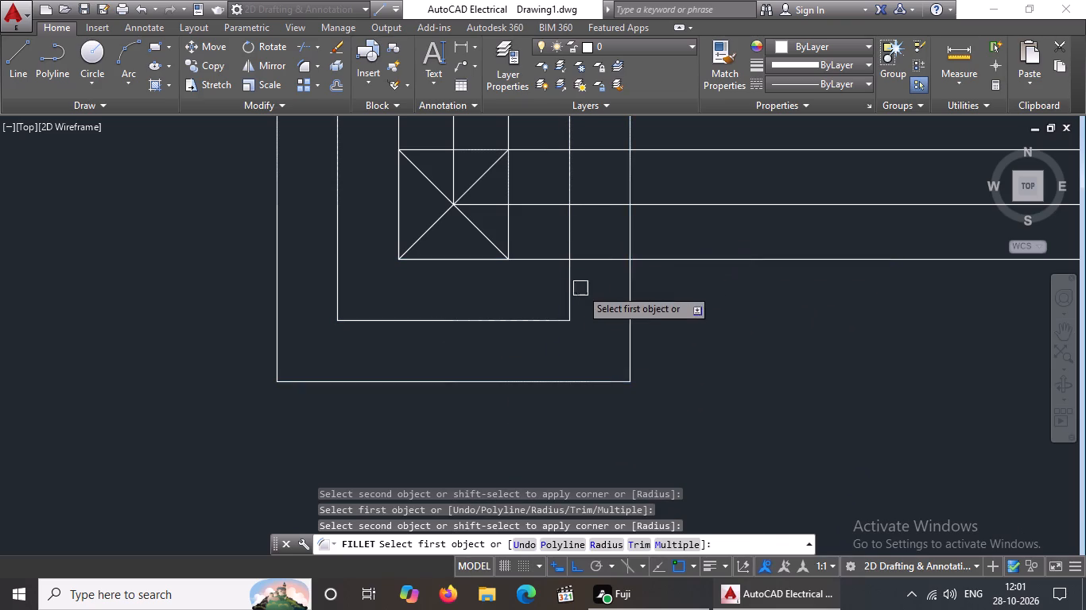
Fillet the inner and outer offset lines into sharp upper-left and upper-right corners around the bottom-row middle column.
{"action": "scroll", "coordinate": [566, 307], "scroll_direction": "down", "scroll_amount": 7}
{"action": "scroll", "coordinate": [644, 290], "scroll_direction": "up", "scroll_amount": 6}
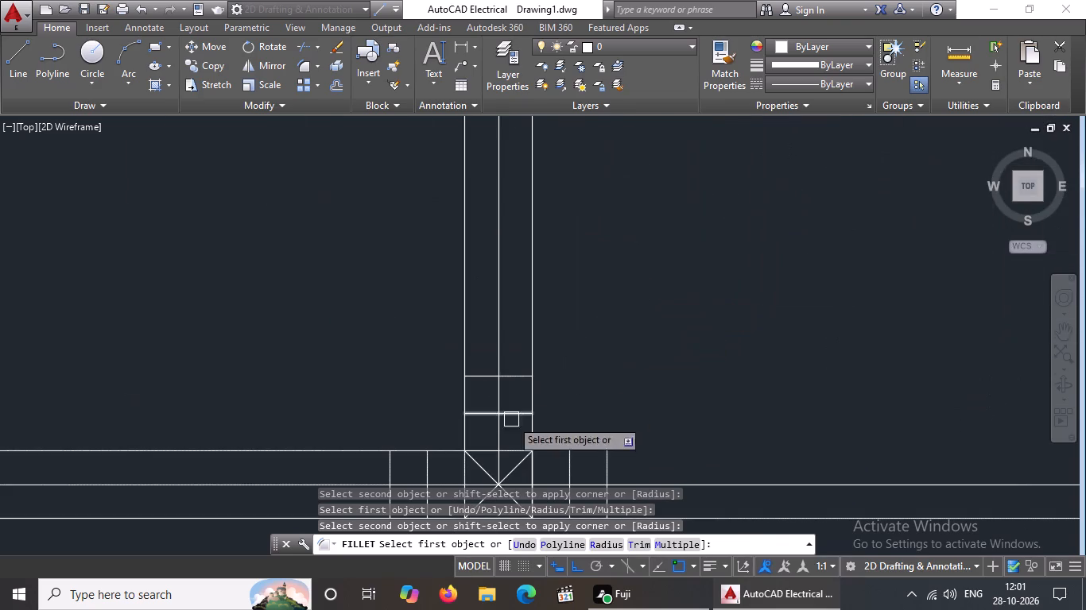
{"action": "scroll", "coordinate": [522, 368], "scroll_direction": "down", "scroll_amount": 3}
{"action": "scroll", "coordinate": [518, 377], "scroll_direction": "up", "scroll_amount": 3}
{"action": "left_click", "coordinate": [430, 440]}
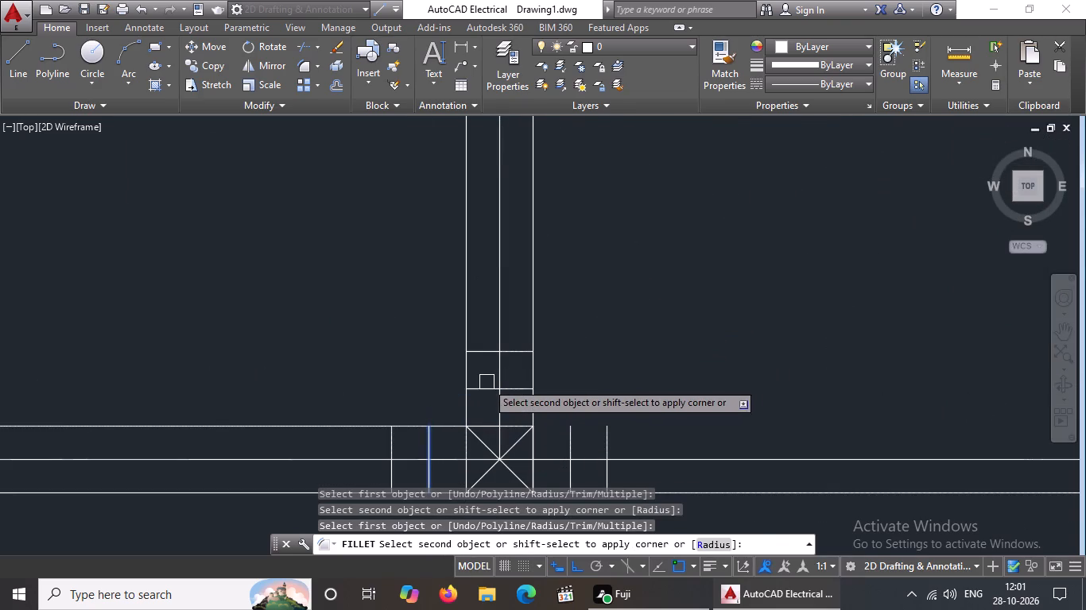
{"action": "left_click", "coordinate": [484, 389]}
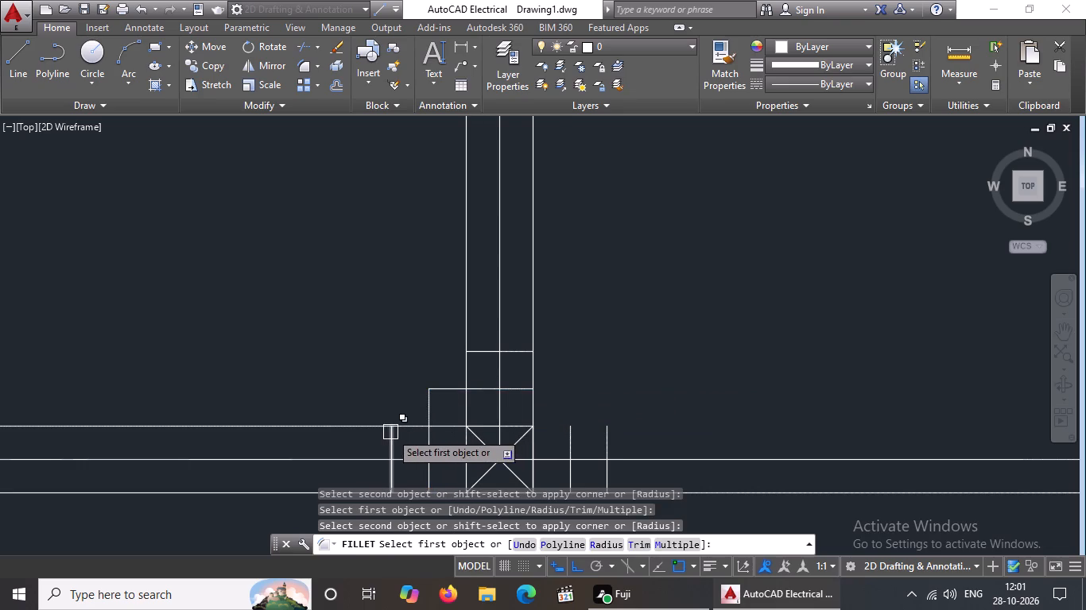
{"action": "left_click", "coordinate": [390, 440]}
{"action": "left_click", "coordinate": [486, 349]}
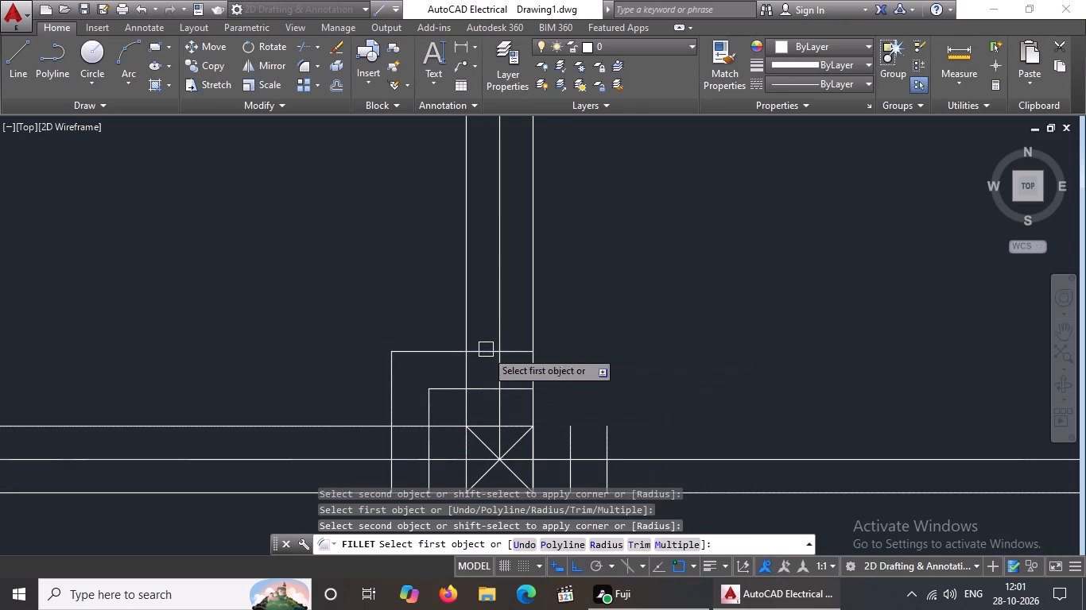
{"action": "left_click", "coordinate": [572, 448]}
{"action": "left_click", "coordinate": [515, 385]}
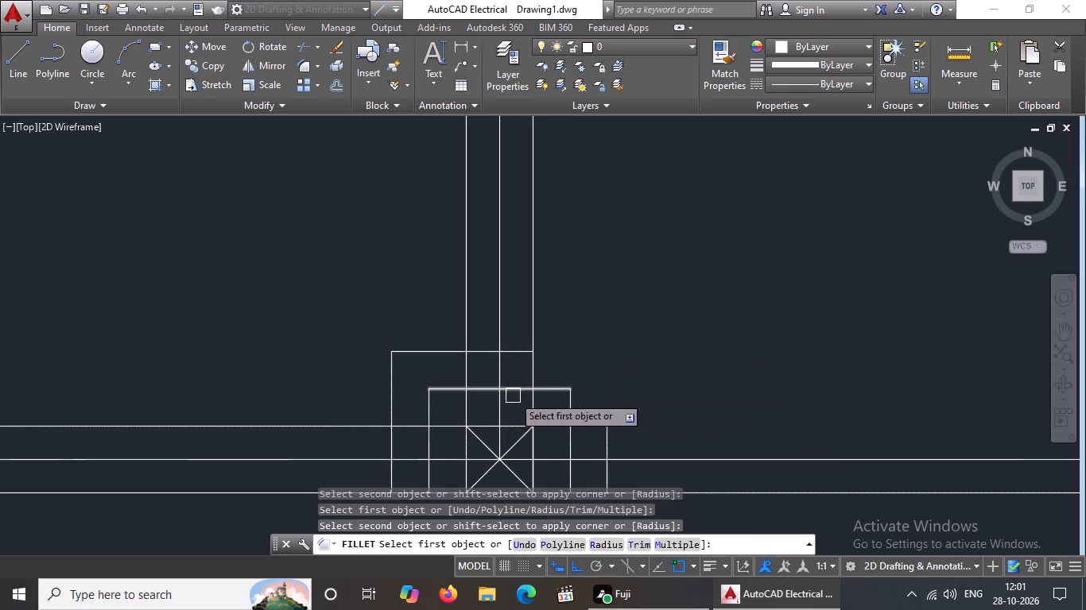
{"action": "left_click_drag", "start_coordinate": [515, 359], "coordinate": [538, 367]}
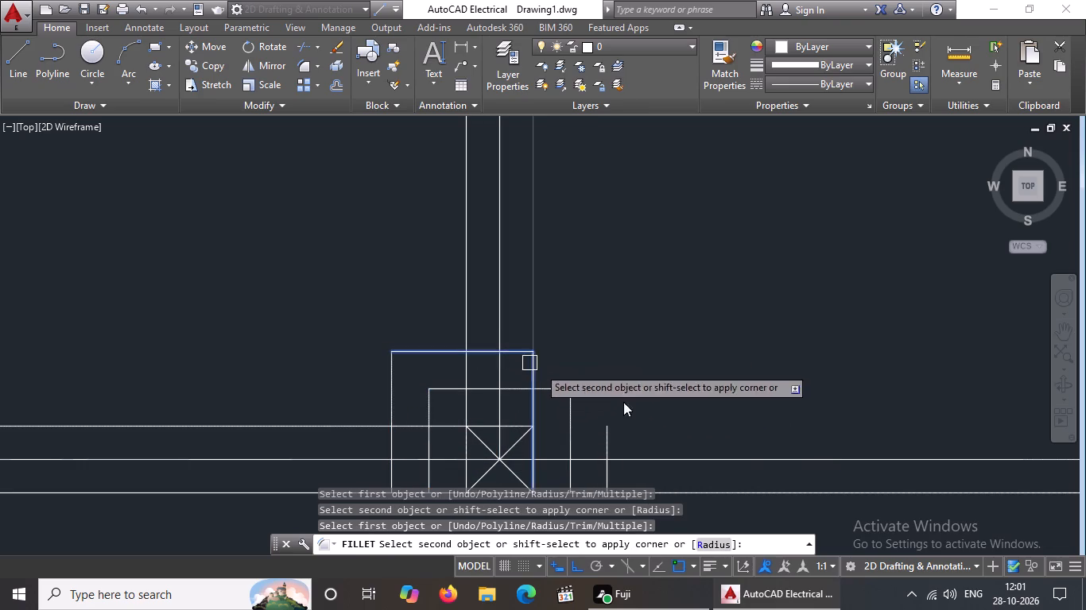
{"action": "left_click", "coordinate": [607, 439]}
Fillet the inner and outer offset lines into sharp lower-left and lower-right corners around the bottom-row middle column.
{"action": "scroll", "coordinate": [601, 419], "scroll_direction": "down", "scroll_amount": 2}
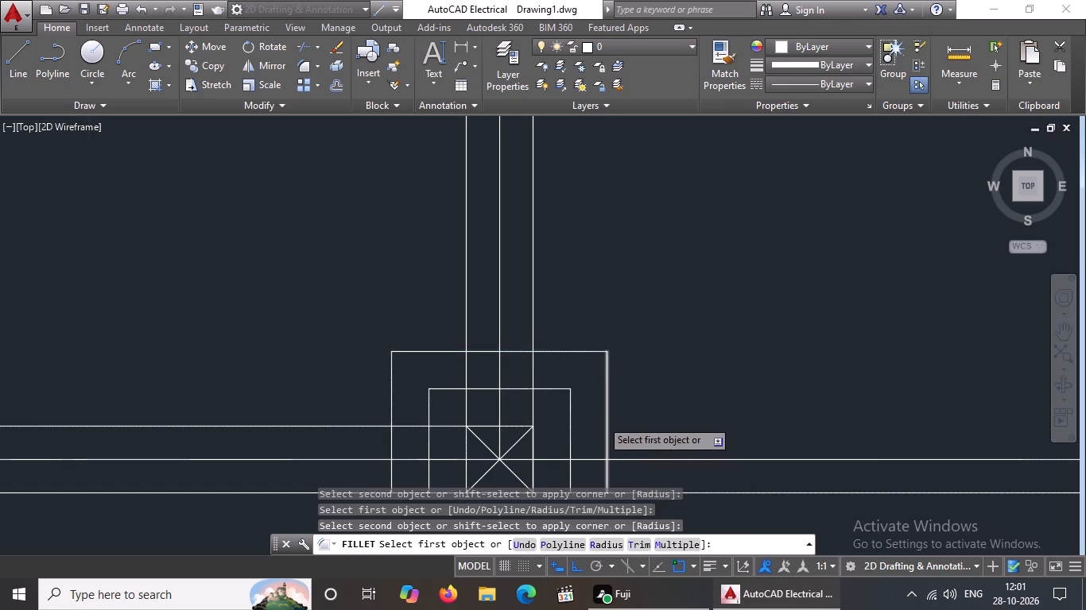
{"action": "scroll", "coordinate": [601, 419], "scroll_direction": "down", "scroll_amount": 1}
{"action": "scroll", "coordinate": [601, 443], "scroll_direction": "up", "scroll_amount": 3}
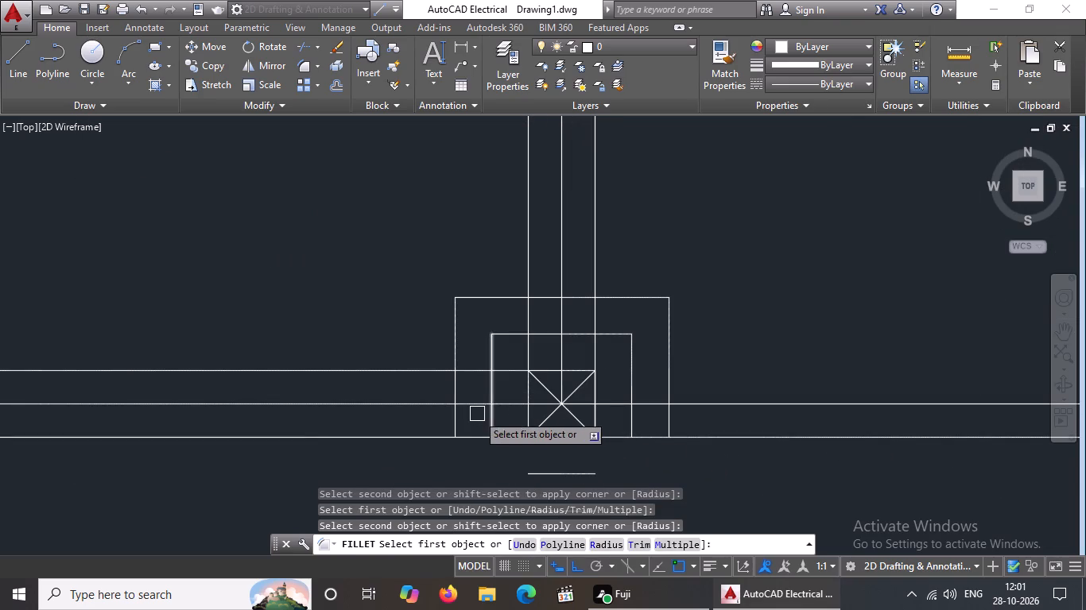
{"action": "left_click", "coordinate": [477, 413]}
{"action": "left_click", "coordinate": [496, 419]}
{"action": "left_click", "coordinate": [553, 474]}
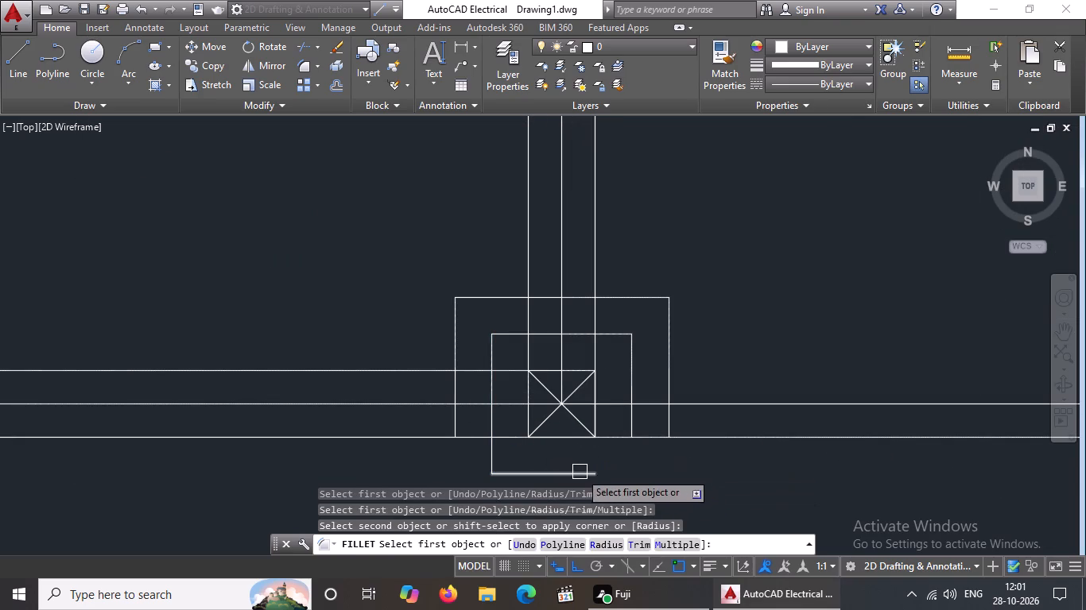
{"action": "left_click", "coordinate": [580, 470]}
{"action": "left_click", "coordinate": [633, 423]}
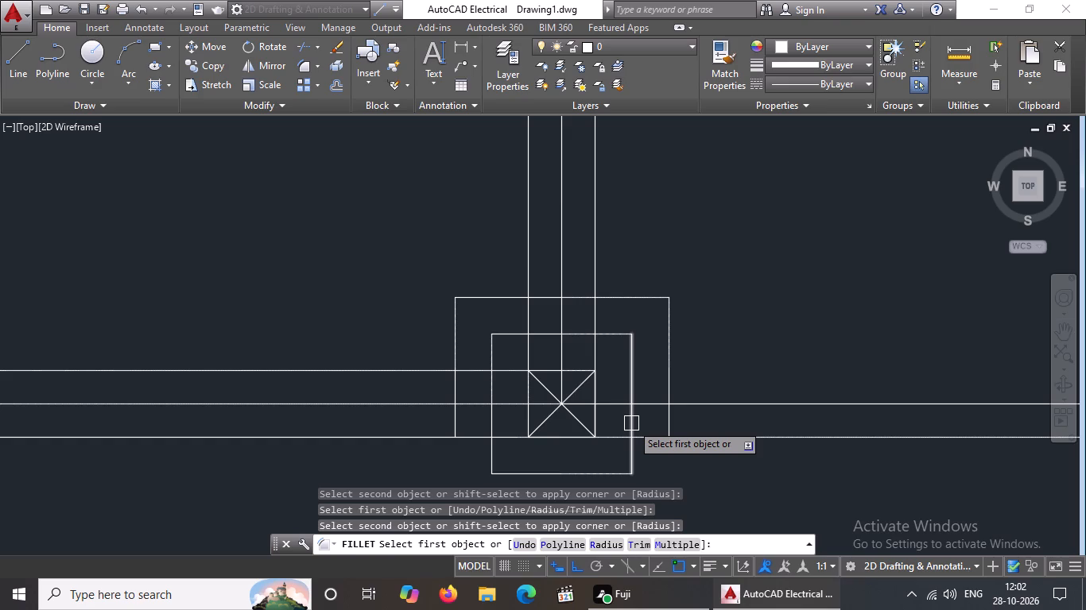
{"action": "scroll", "coordinate": [619, 394], "scroll_direction": "down", "scroll_amount": 2}
{"action": "scroll", "coordinate": [590, 423], "scroll_direction": "up", "scroll_amount": 2}
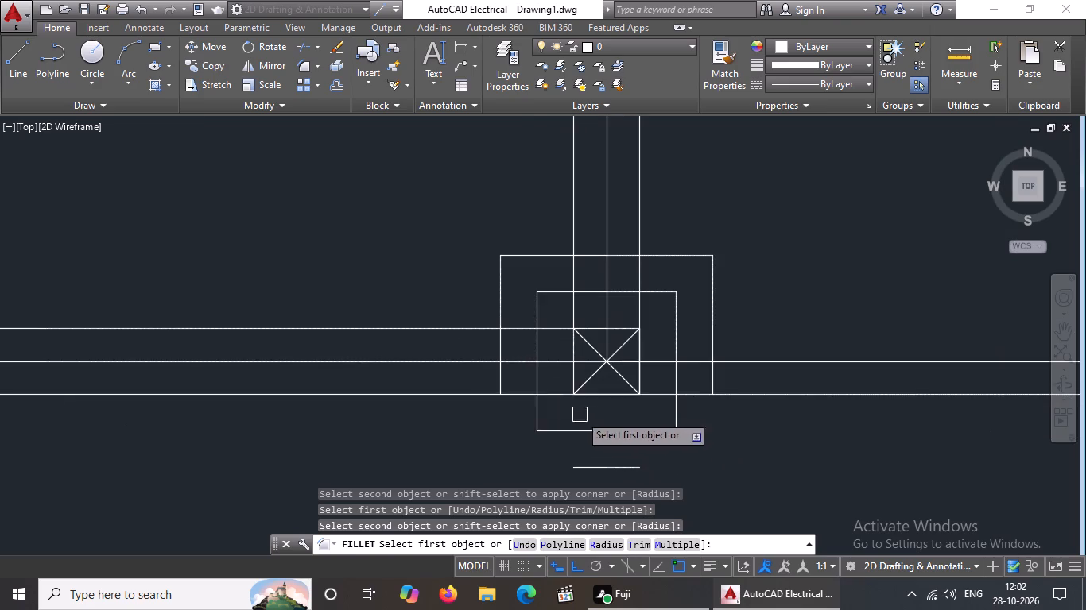
{"action": "left_click", "coordinate": [505, 382]}
{"action": "left_click", "coordinate": [584, 466]}
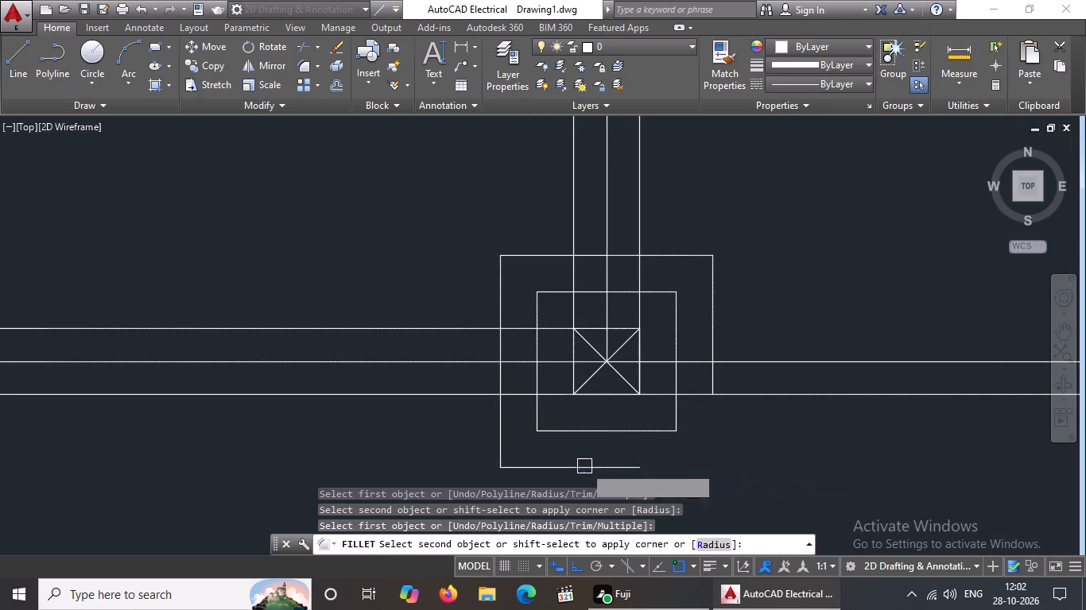
{"action": "left_click_drag", "start_coordinate": [630, 470], "coordinate": [645, 455]}
{"action": "left_click", "coordinate": [712, 385]}
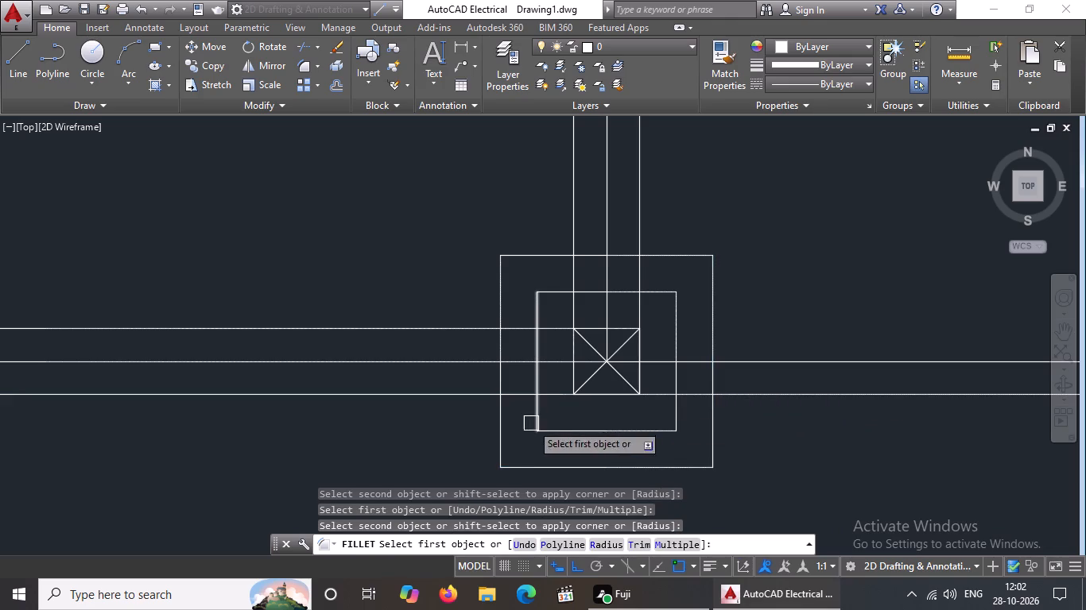
Fillet the inner upper-left corner and the inner and outer lower-left corners of the offset lines around the bottom-row right-wall column.
{"action": "scroll", "coordinate": [504, 303], "scroll_direction": "down", "scroll_amount": 3}
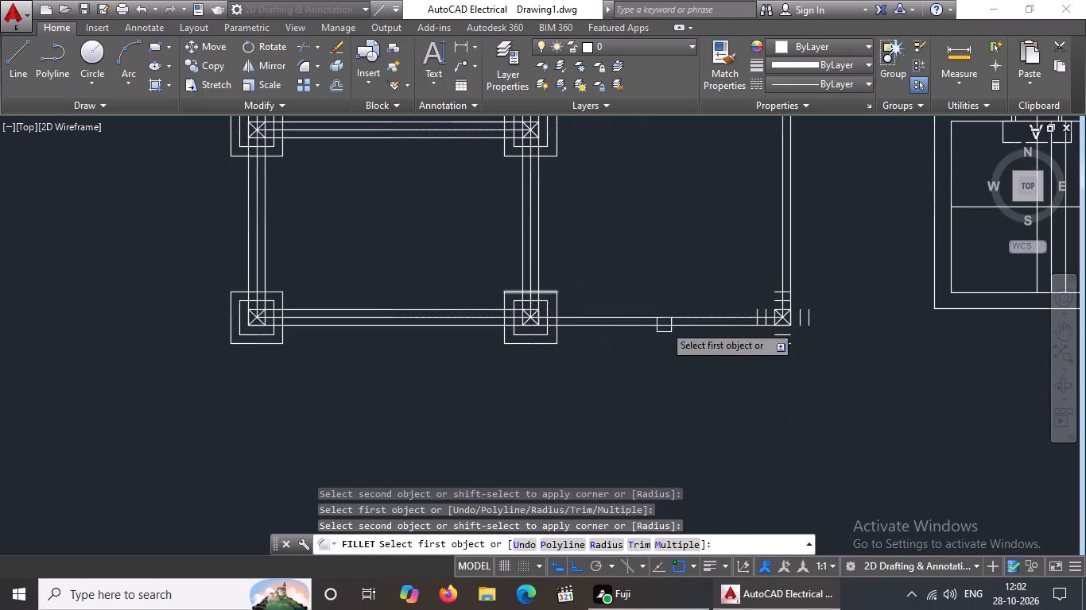
{"action": "scroll", "coordinate": [781, 310], "scroll_direction": "up", "scroll_amount": 5}
{"action": "left_click", "coordinate": [649, 343]}
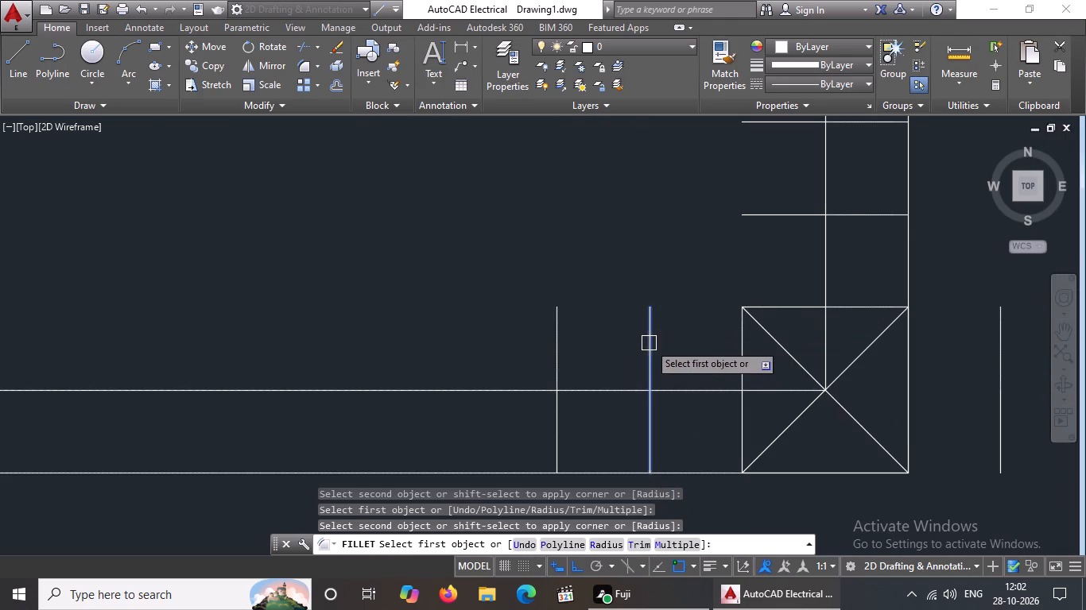
{"action": "left_click", "coordinate": [773, 218]}
{"action": "left_click", "coordinate": [654, 424]}
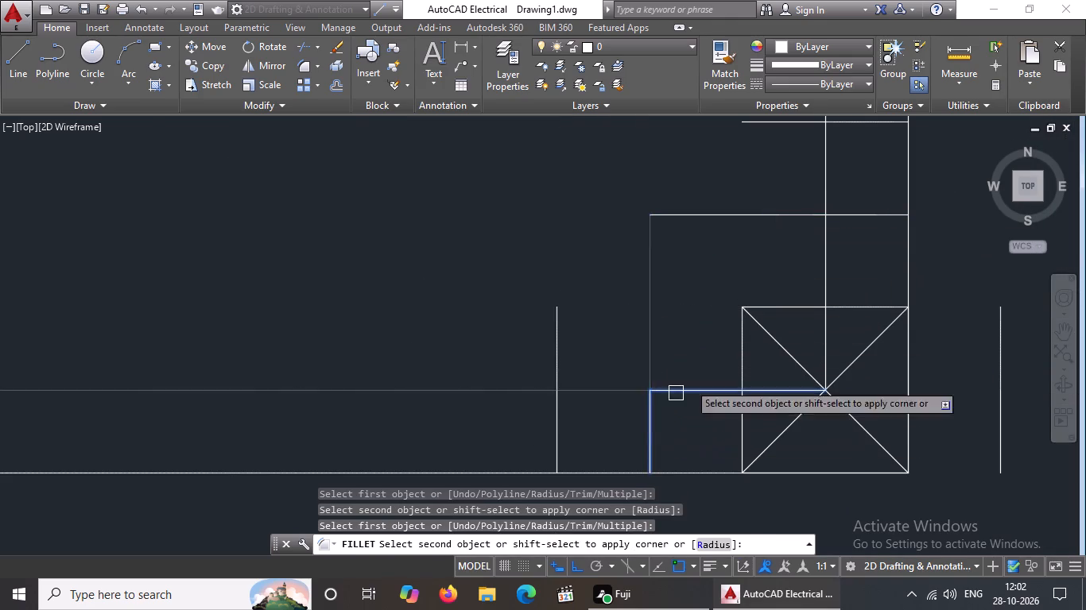
{"action": "scroll", "coordinate": [722, 351], "scroll_direction": "down", "scroll_amount": 3}
{"action": "left_click", "coordinate": [743, 403]}
{"action": "scroll", "coordinate": [700, 374], "scroll_direction": "up", "scroll_amount": 2}
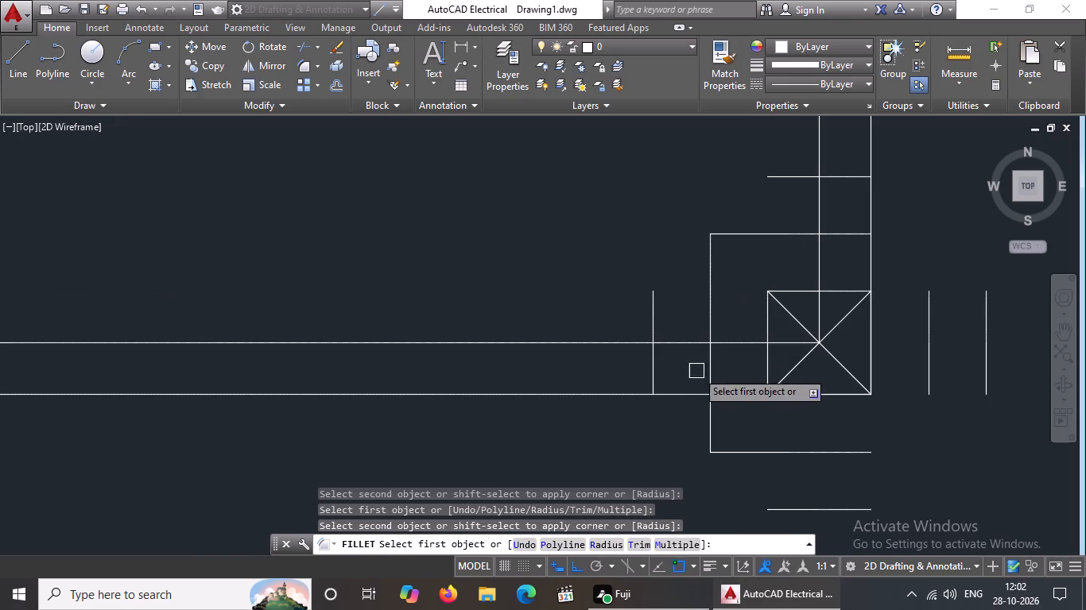
{"action": "left_click", "coordinate": [647, 363]}
{"action": "left_click", "coordinate": [771, 508]}
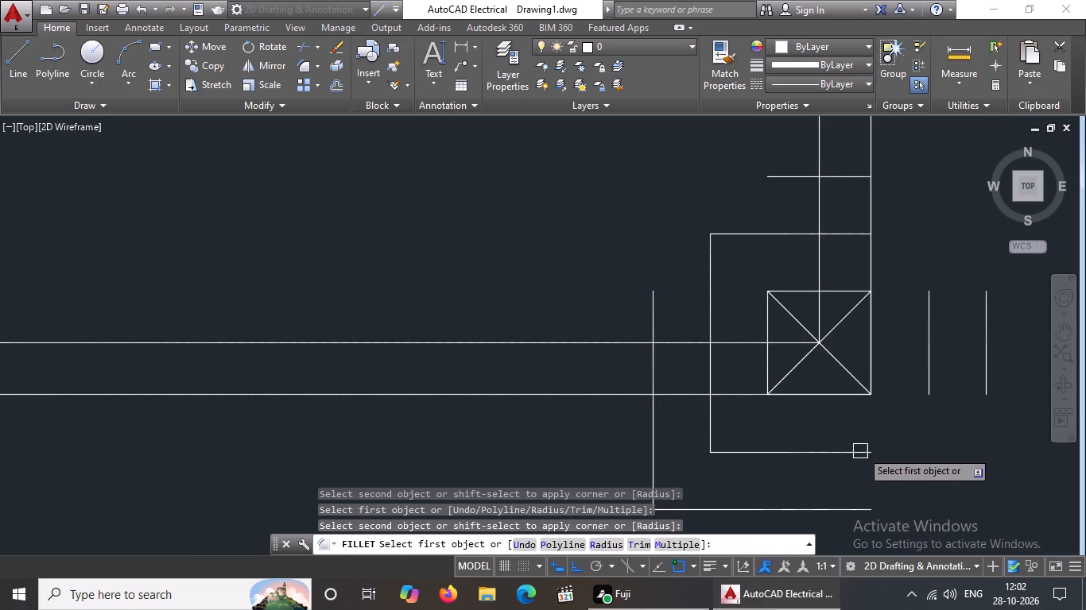
Fillet the inner and outer offset lines into sharp lower-right corners around the bottom-row right-wall column.
{"action": "left_click_drag", "start_coordinate": [856, 450], "coordinate": [860, 442]}
{"action": "left_click", "coordinate": [928, 368]}
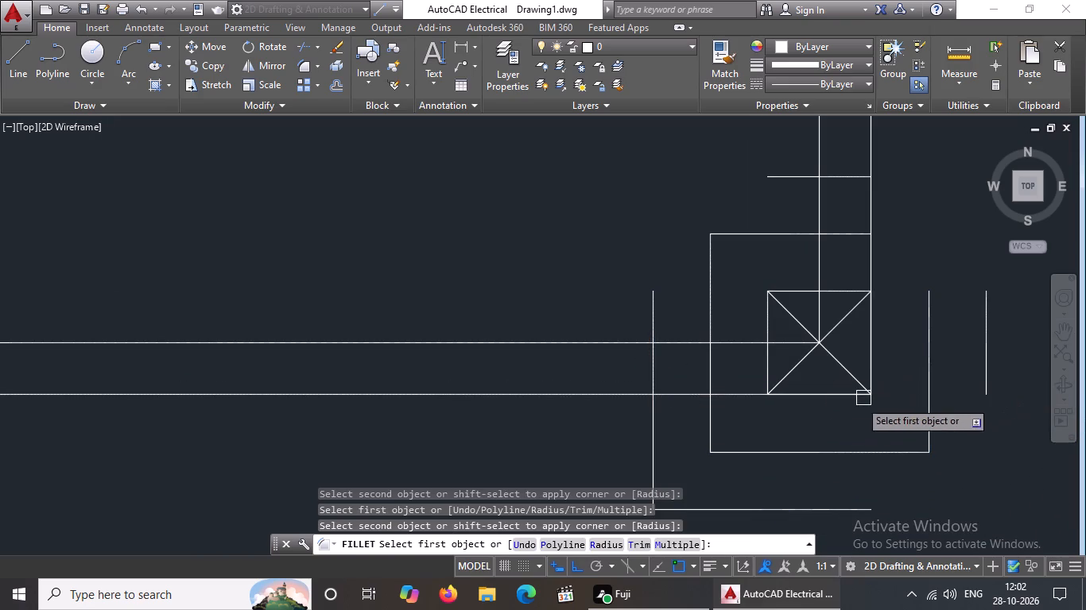
{"action": "left_click", "coordinate": [840, 511]}
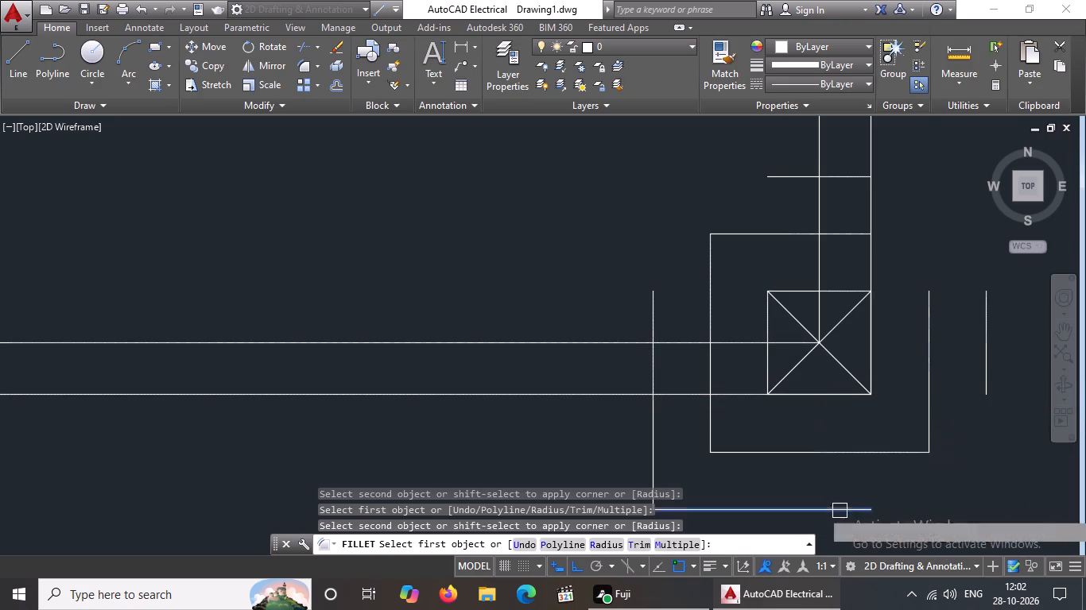
{"action": "left_click", "coordinate": [981, 384]}
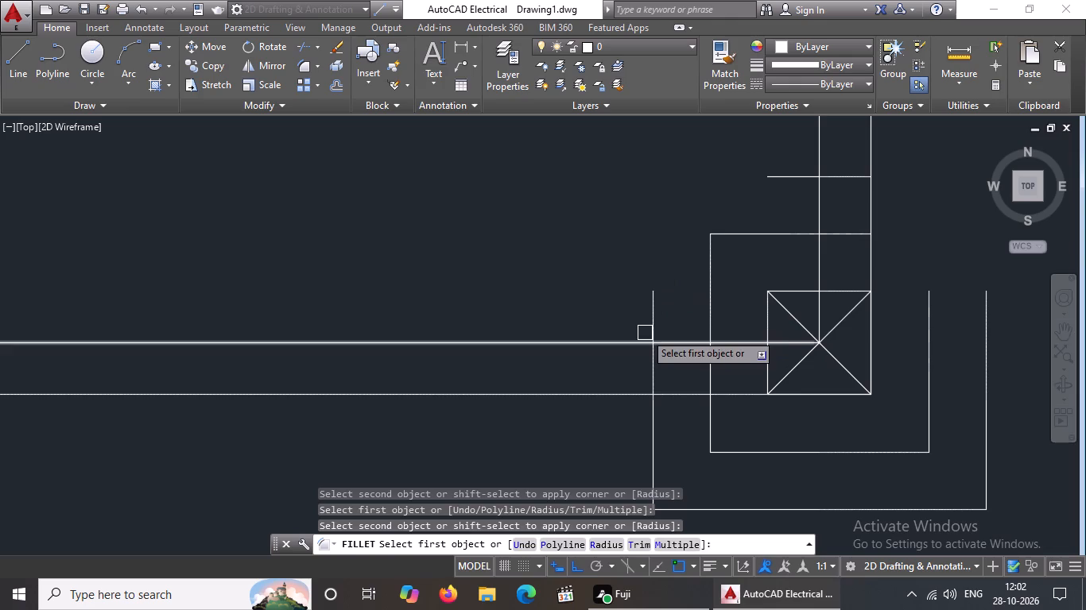
Fillet the outer upper-left corner and both upper-right corners to close the two squares around the bottom-row right-wall column.
{"action": "left_click", "coordinate": [654, 312]}
{"action": "left_click", "coordinate": [778, 179]}
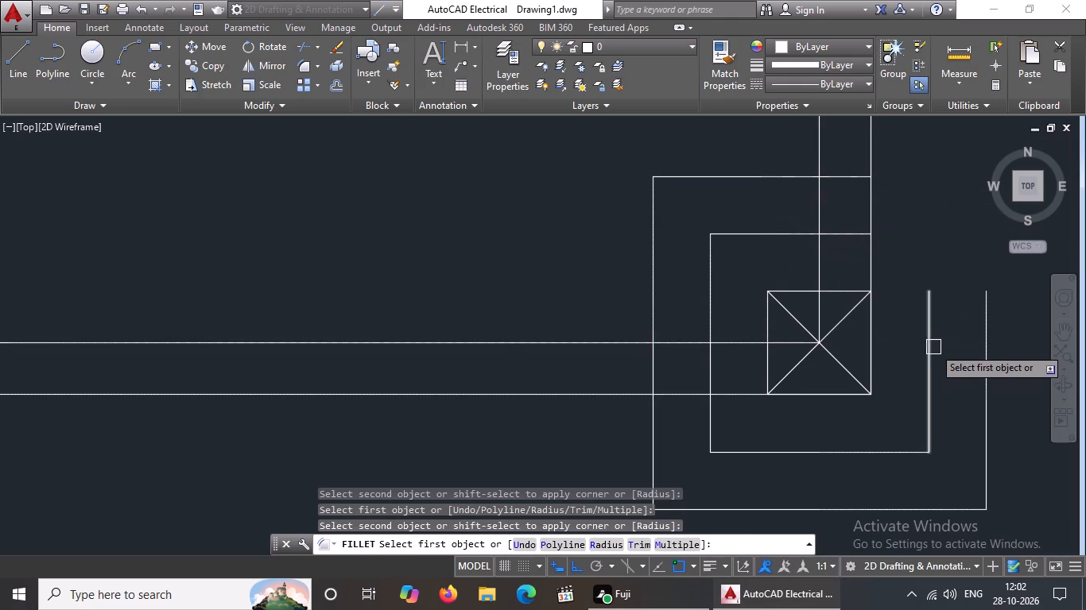
{"action": "left_click", "coordinate": [929, 339]}
{"action": "left_click", "coordinate": [859, 234]}
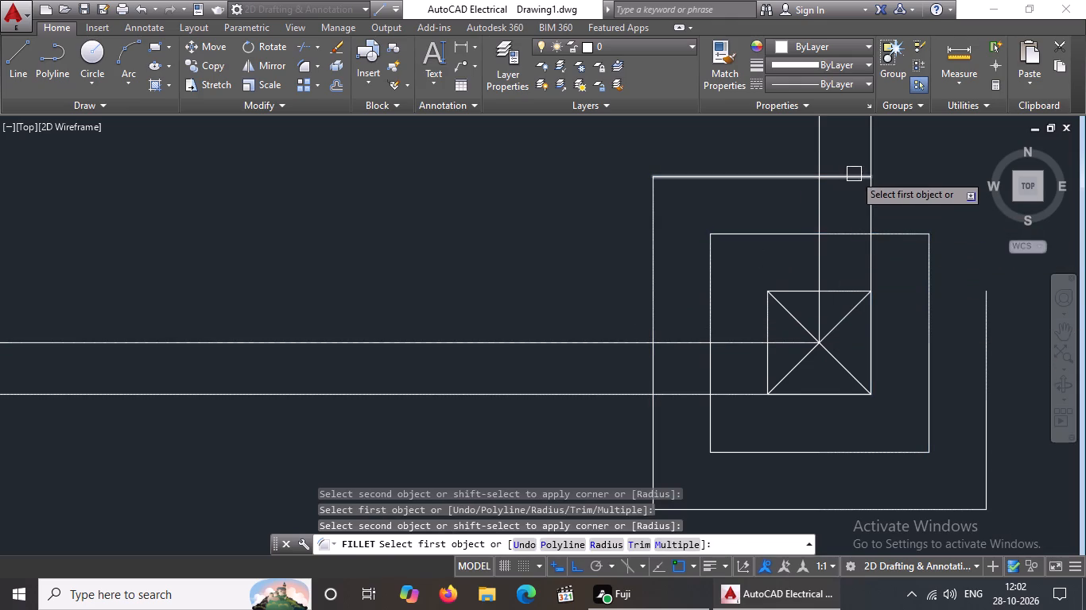
{"action": "left_click", "coordinate": [854, 174]}
{"action": "left_click", "coordinate": [985, 341]}
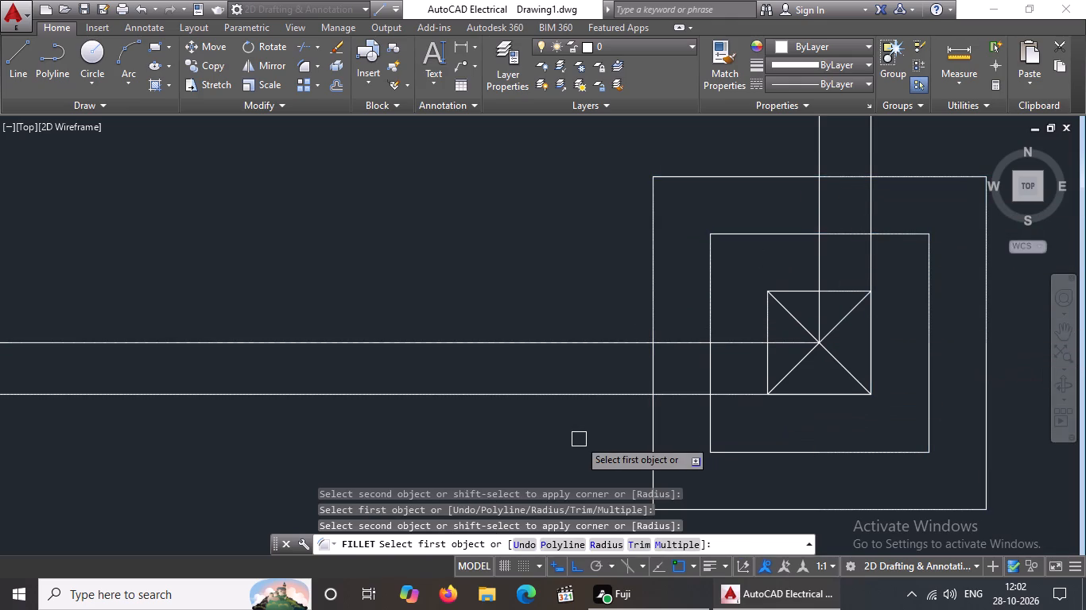
{"action": "scroll", "coordinate": [542, 425], "scroll_direction": "down", "scroll_amount": 4}
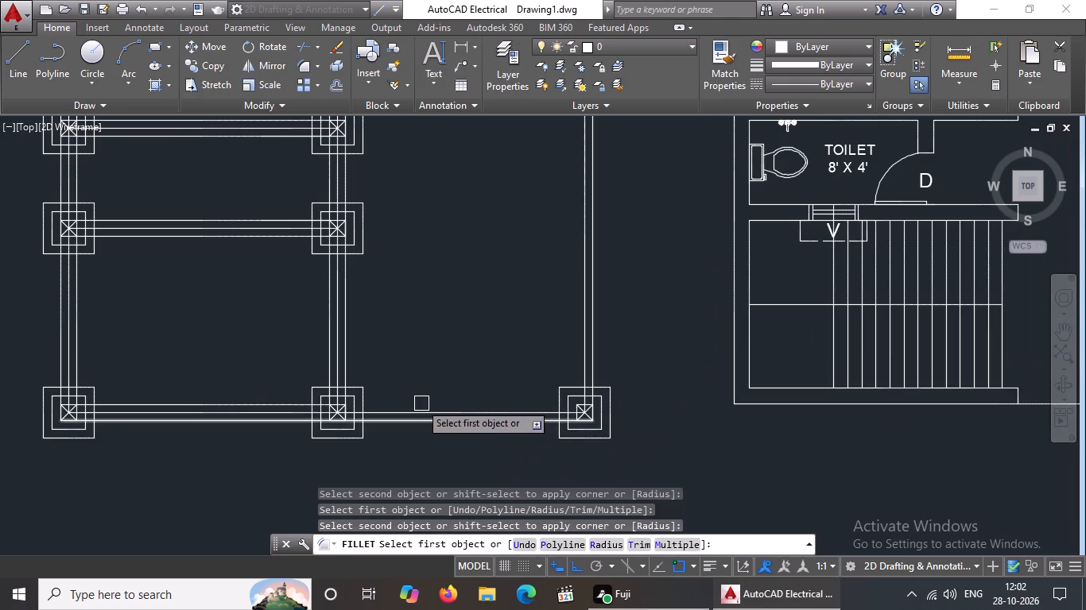
{"action": "scroll", "coordinate": [462, 376], "scroll_direction": "down", "scroll_amount": 3}
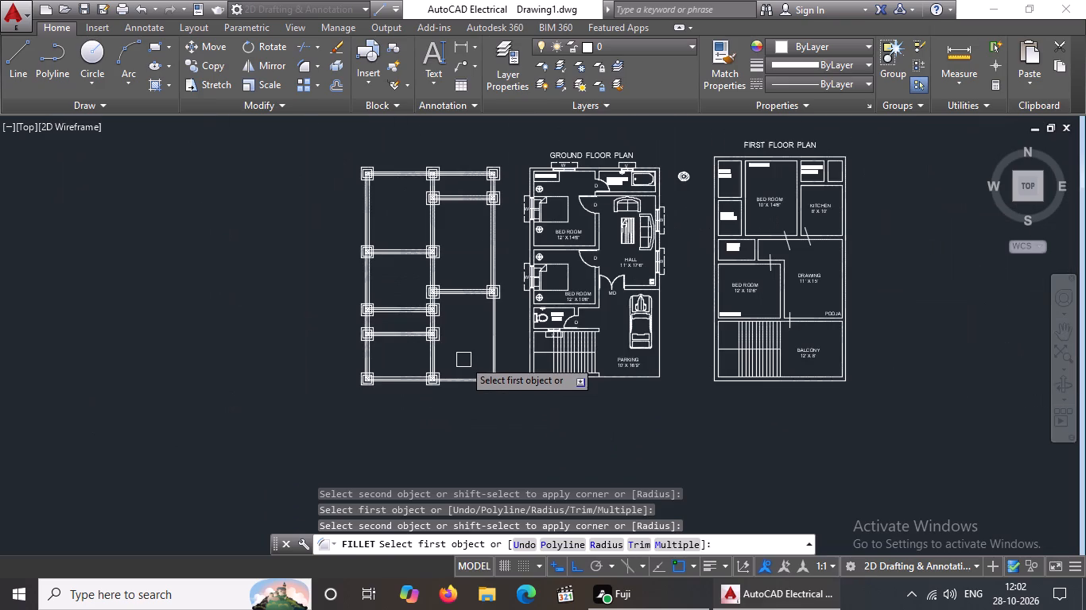
{"action": "key", "text": "Escape"}
Erase the two crossing diagonals inside the bottom-row left-wall column.
{"action": "scroll", "coordinate": [417, 419], "scroll_direction": "up", "scroll_amount": 1}
{"action": "scroll", "coordinate": [475, 344], "scroll_direction": "up", "scroll_amount": 3}
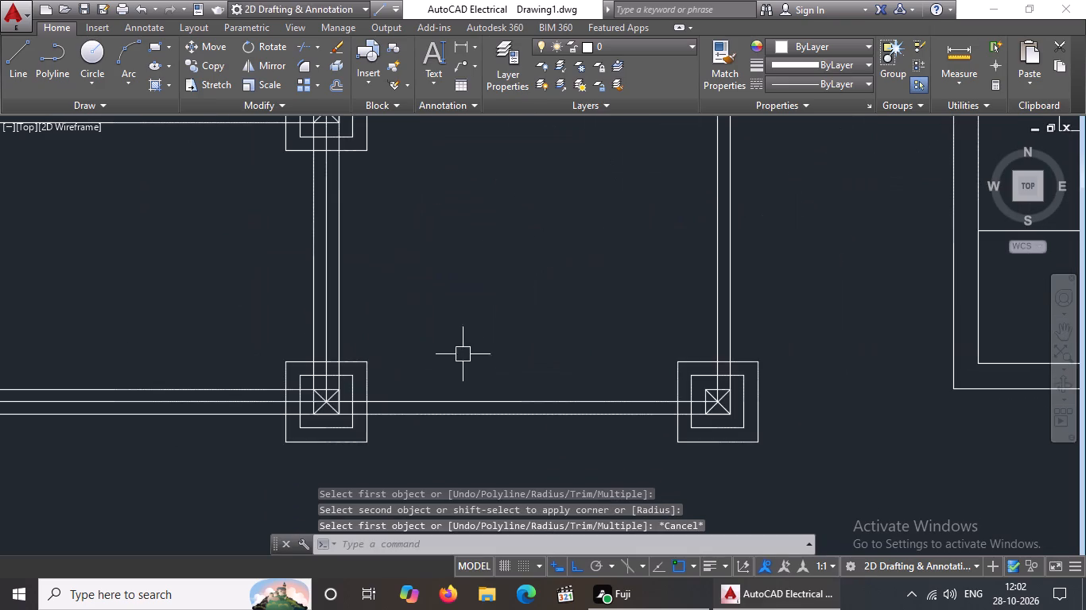
{"action": "scroll", "coordinate": [319, 394], "scroll_direction": "up", "scroll_amount": 3}
{"action": "scroll", "coordinate": [367, 432], "scroll_direction": "down", "scroll_amount": 6}
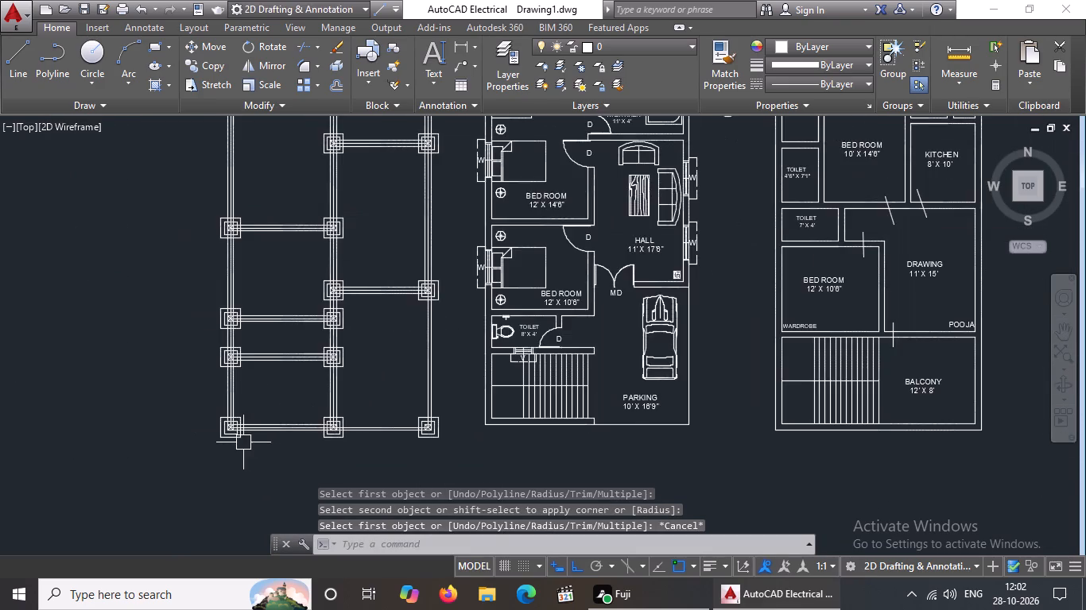
{"action": "scroll", "coordinate": [230, 434], "scroll_direction": "up", "scroll_amount": 6}
{"action": "left_click", "coordinate": [188, 391]}
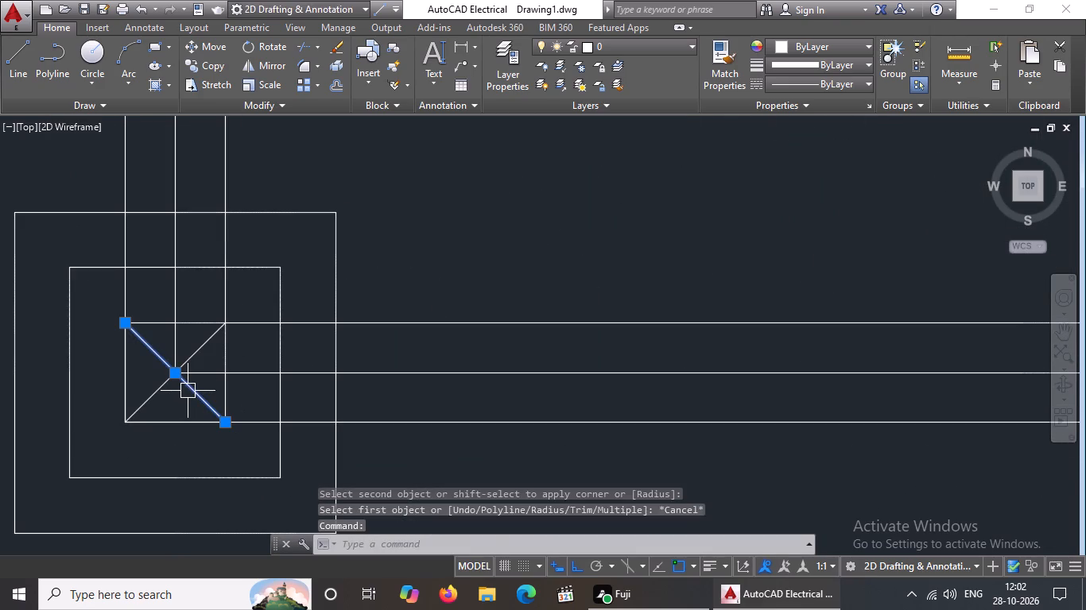
{"action": "key", "text": "Delete"}
{"action": "left_click", "coordinate": [159, 384]}
{"action": "key", "text": "Delete"}
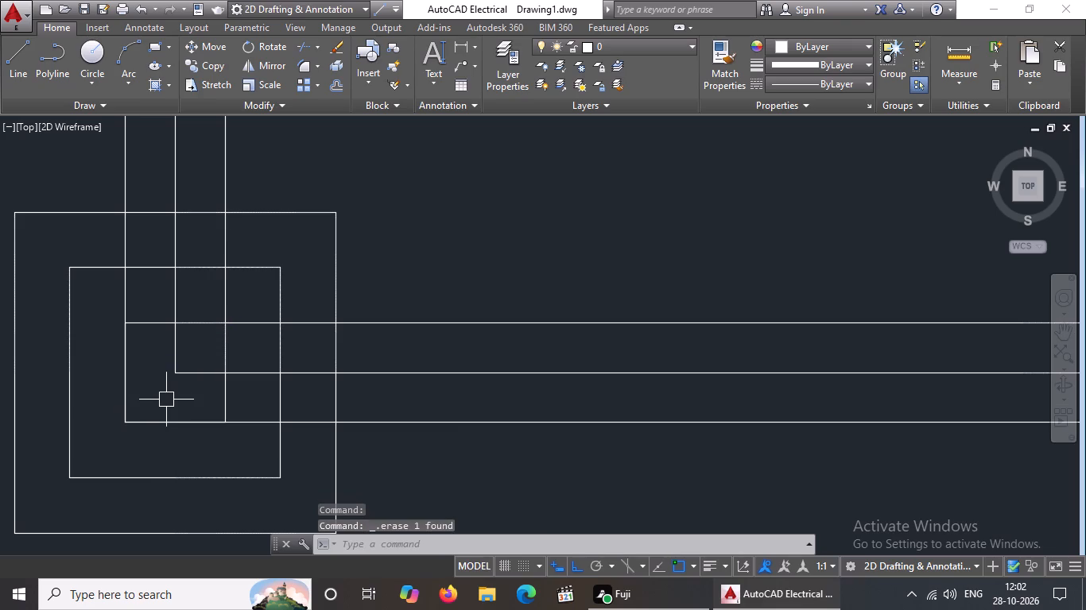
Trim the horizontal and vertical centre-line segments inside the bottom-row left-wall column, using all objects as cutting edges.
{"action": "key", "text": "Escape"}
{"action": "type", "text": "TR"}
{"action": "key", "text": "space"}
{"action": "key", "text": "space"}
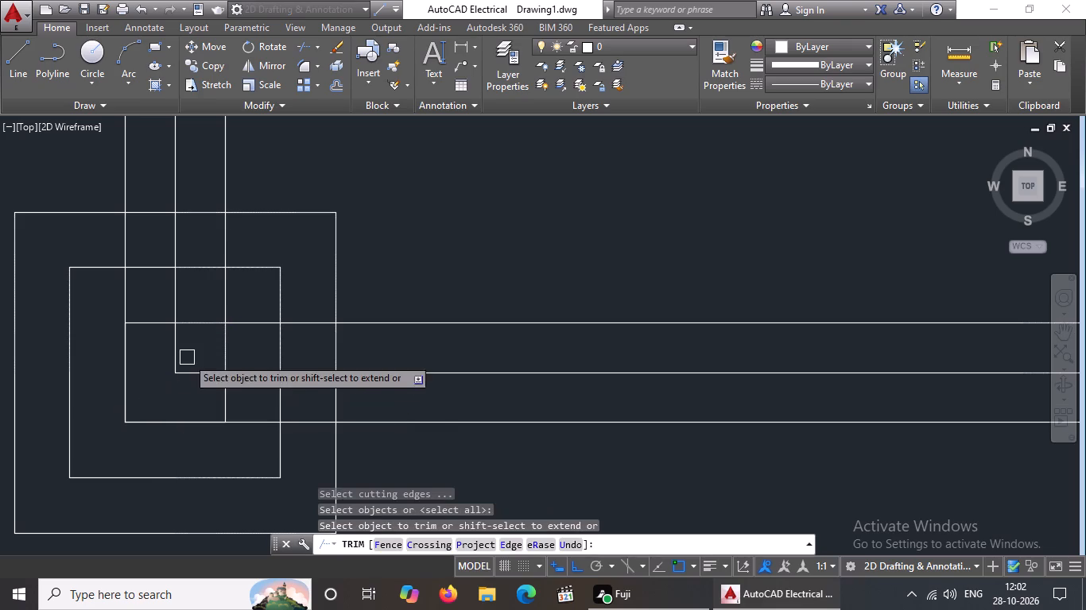
{"action": "left_click", "coordinate": [190, 377]}
{"action": "left_click", "coordinate": [178, 372]}
{"action": "scroll", "coordinate": [181, 369], "scroll_direction": "down", "scroll_amount": 5}
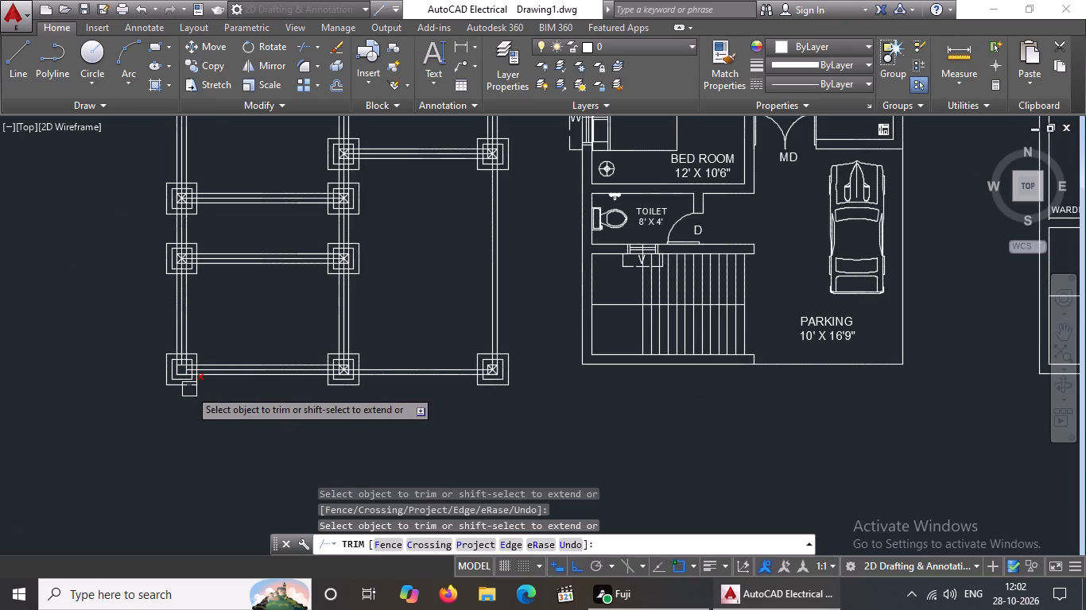
{"action": "key", "text": "Escape"}
Erase the two crossing diagonals inside the bottom-row middle column.
{"action": "scroll", "coordinate": [342, 360], "scroll_direction": "up", "scroll_amount": 3}
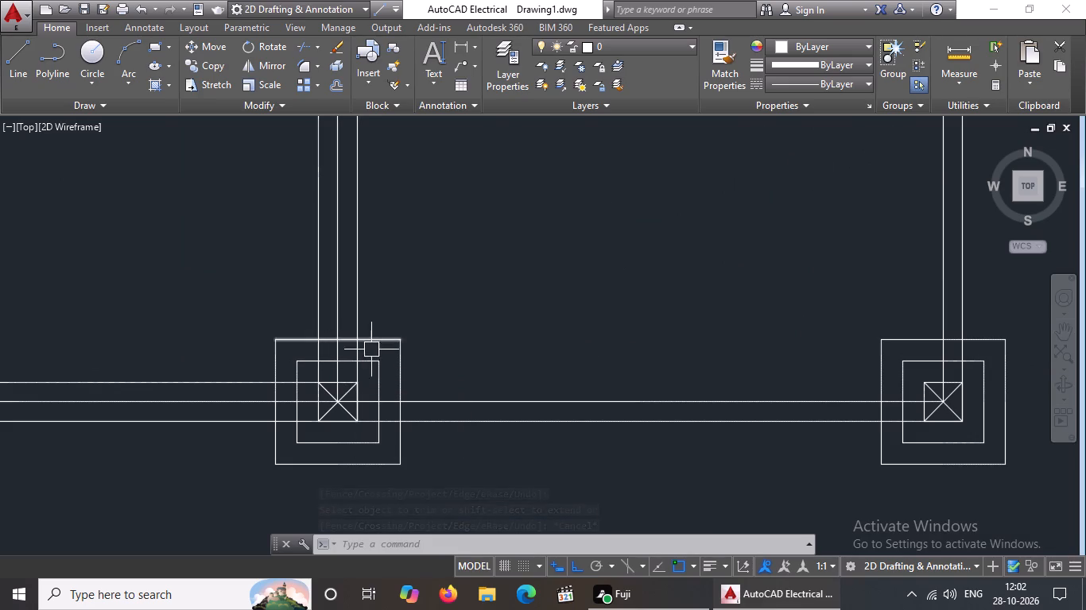
{"action": "scroll", "coordinate": [371, 386], "scroll_direction": "up", "scroll_amount": 3}
{"action": "left_click", "coordinate": [195, 422]}
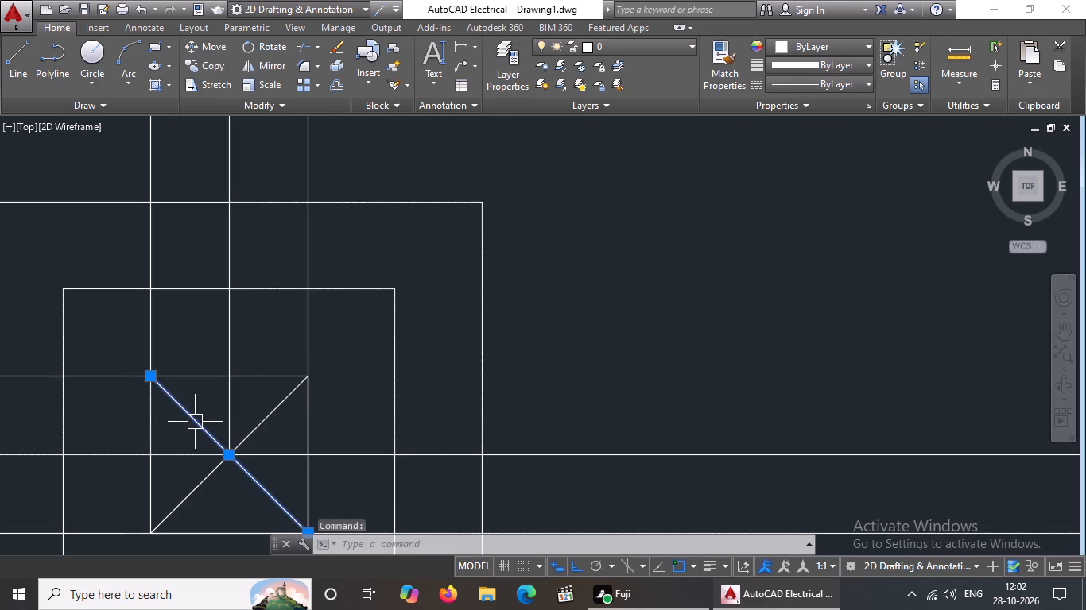
{"action": "key", "text": "Delete"}
{"action": "left_click", "coordinate": [194, 481]}
{"action": "key", "text": "Delete"}
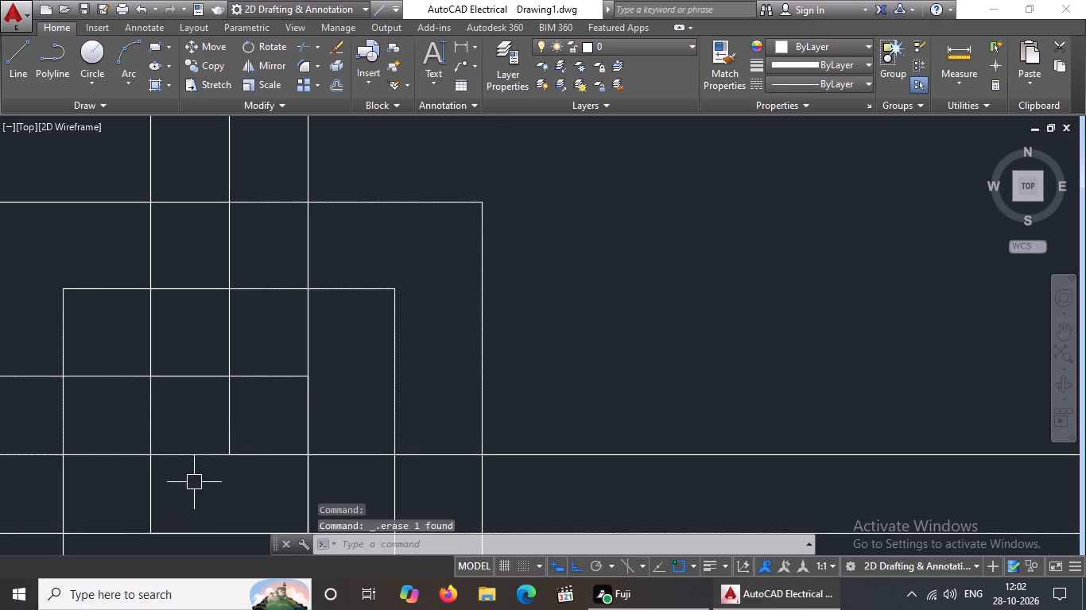
Trim the horizontal and vertical centre-line segments inside the bottom-row middle column, using all objects as cutting edges.
{"action": "key", "text": "Escape"}
{"action": "scroll", "coordinate": [208, 471], "scroll_direction": "down", "scroll_amount": 4}
{"action": "type", "text": "TR"}
{"action": "key", "text": "space"}
{"action": "key", "text": "space"}
{"action": "scroll", "coordinate": [206, 472], "scroll_direction": "up", "scroll_amount": 3}
{"action": "left_click", "coordinate": [206, 461]}
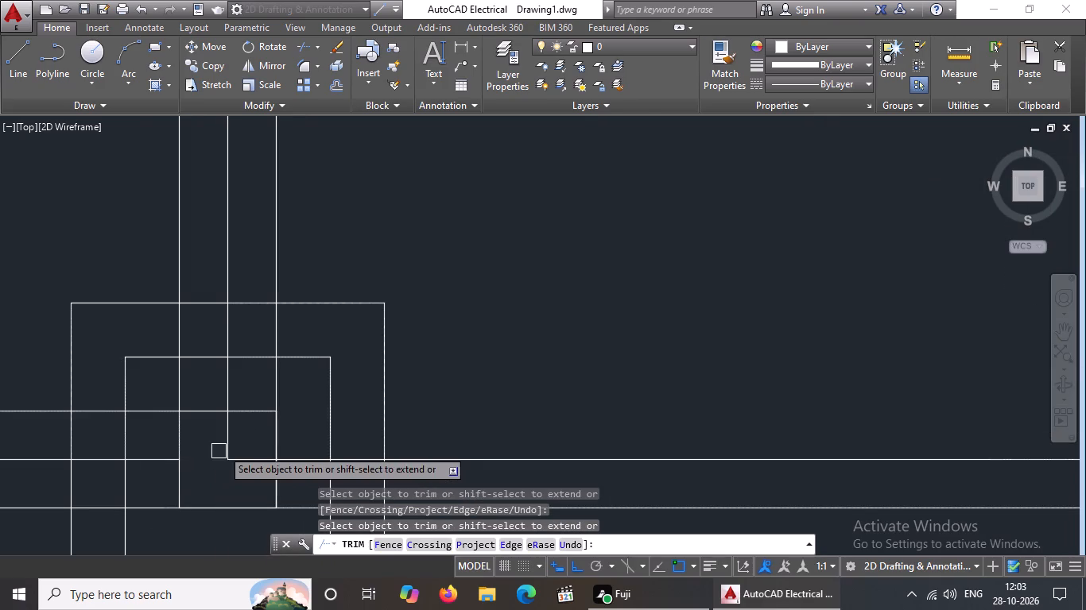
{"action": "left_click", "coordinate": [227, 443]}
{"action": "left_click", "coordinate": [229, 460]}
{"action": "scroll", "coordinate": [235, 461], "scroll_direction": "down", "scroll_amount": 6}
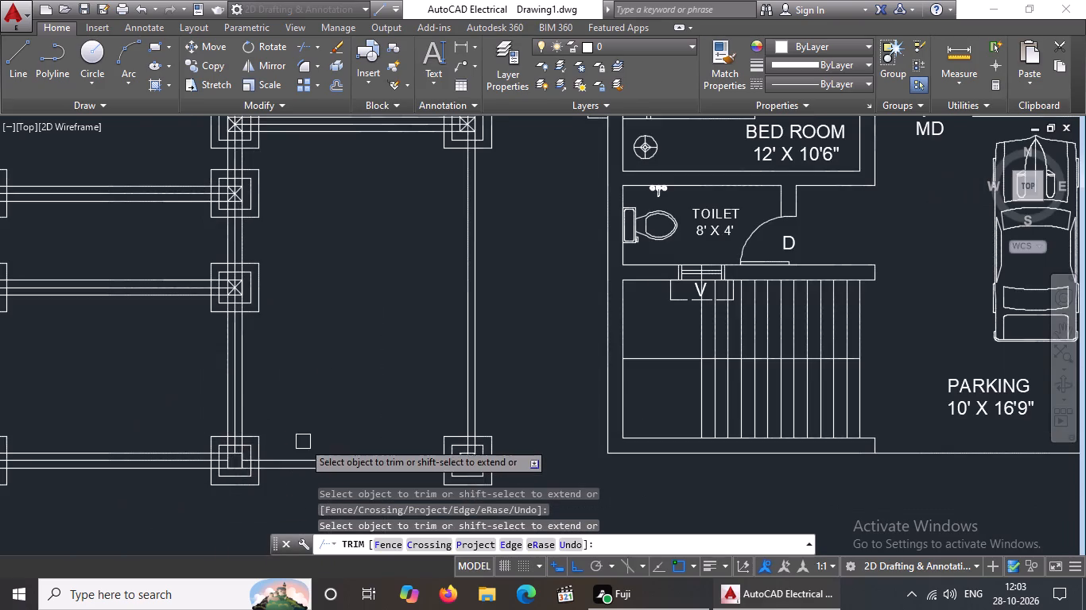
{"action": "scroll", "coordinate": [303, 442], "scroll_direction": "down", "scroll_amount": 3}
{"action": "key", "text": "Escape"}
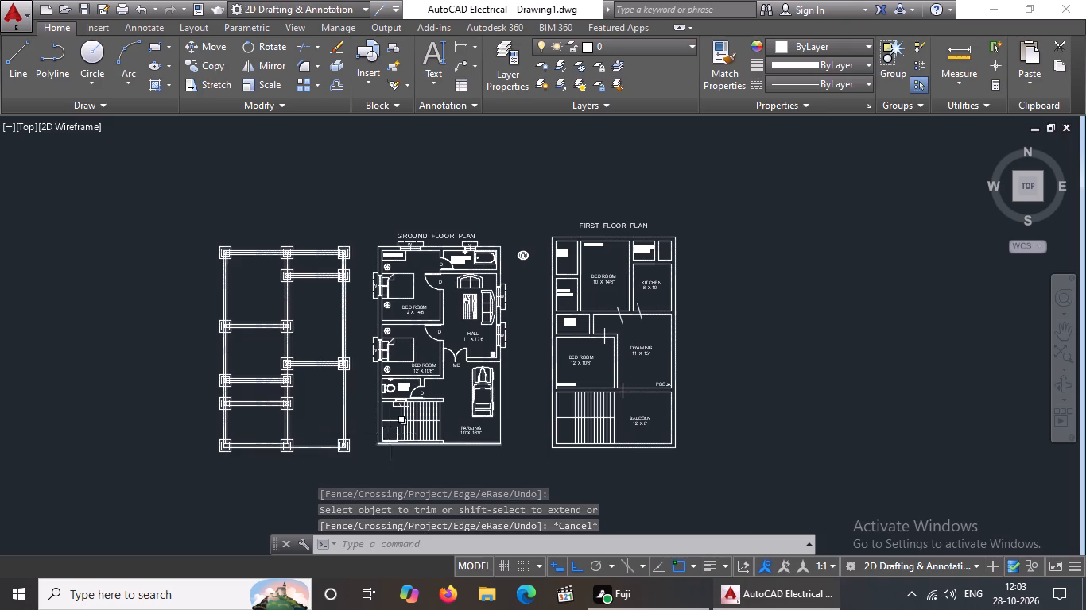
Erase the two crossing diagonals inside the bottom-row right-wall column.
{"action": "scroll", "coordinate": [355, 448], "scroll_direction": "up", "scroll_amount": 9}
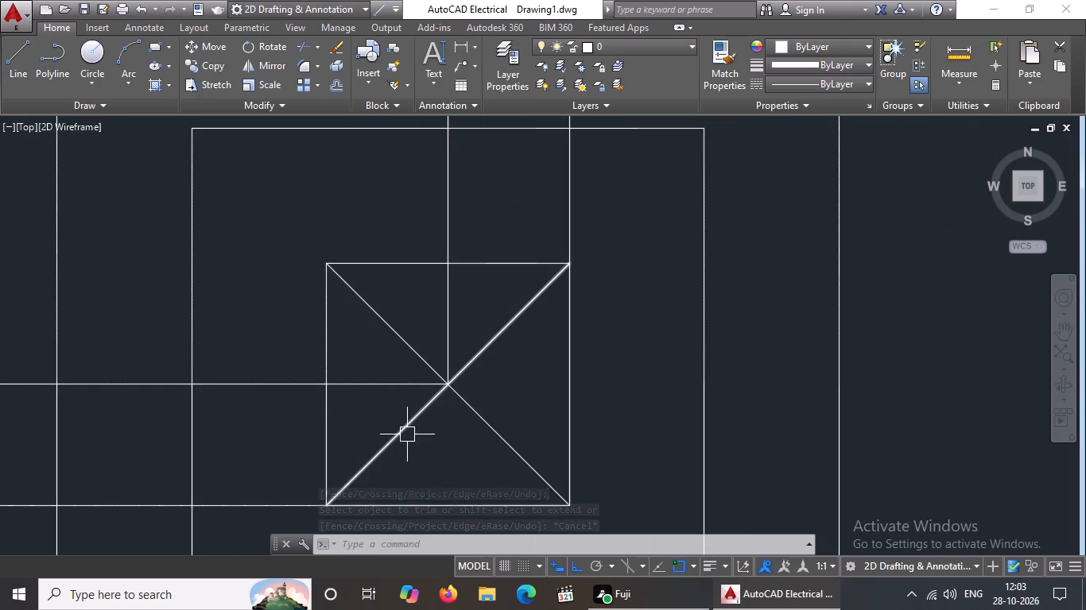
{"action": "left_click", "coordinate": [409, 424]}
{"action": "key", "text": "Delete"}
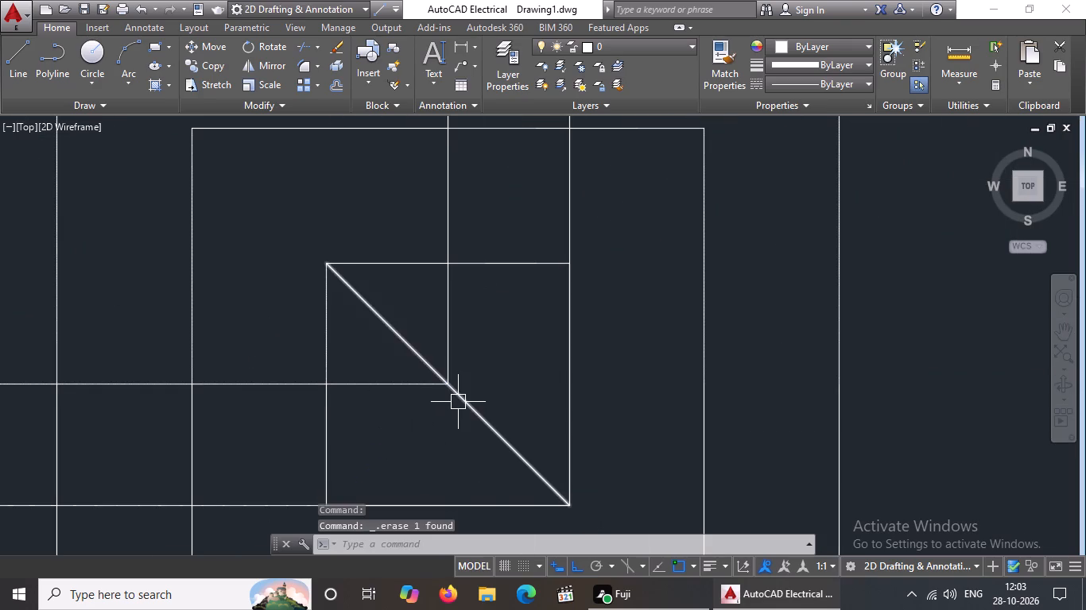
{"action": "left_click", "coordinate": [459, 402]}
{"action": "key", "text": "Delete"}
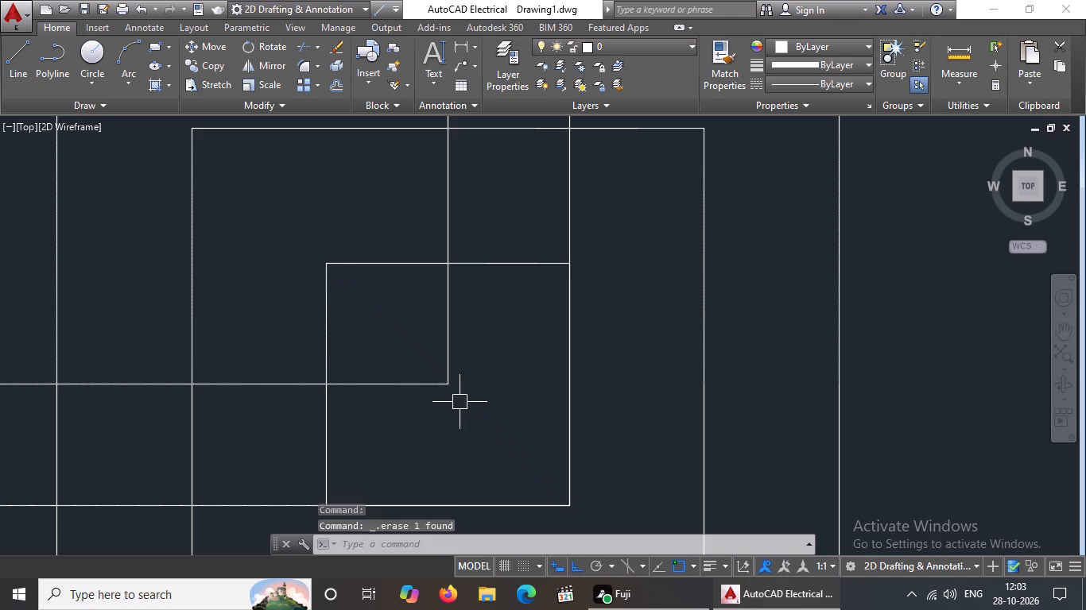
Trim the horizontal and vertical centre-line segments inside the bottom-row right-wall column, using all objects as cutting edges.
{"action": "key", "text": "Escape"}
{"action": "type", "text": "TR"}
{"action": "key", "text": "Return"}
{"action": "key", "text": "Return"}
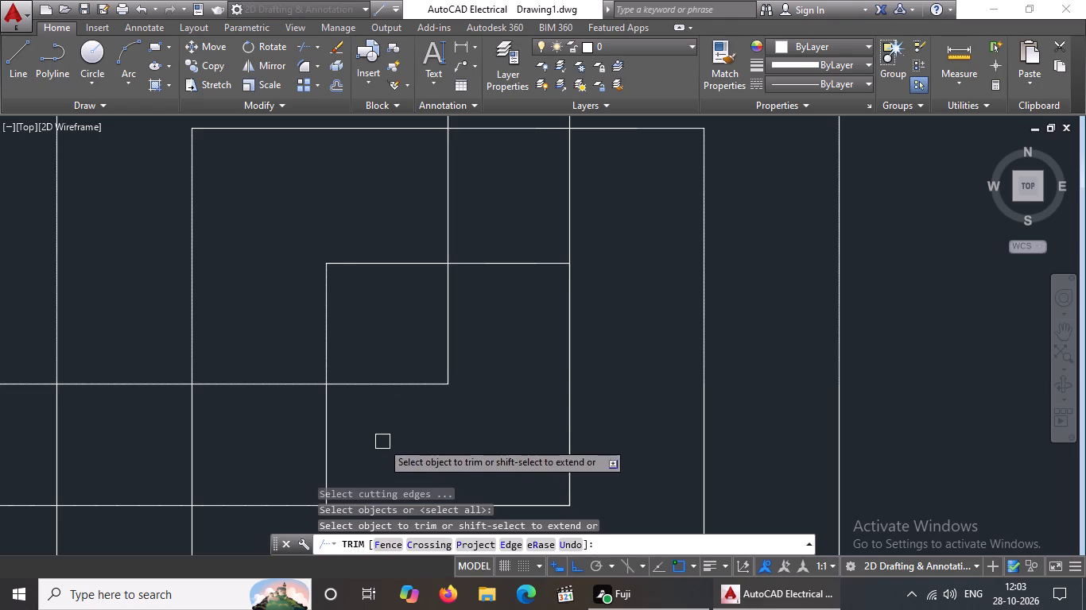
{"action": "left_click", "coordinate": [410, 384]}
{"action": "left_click", "coordinate": [448, 358]}
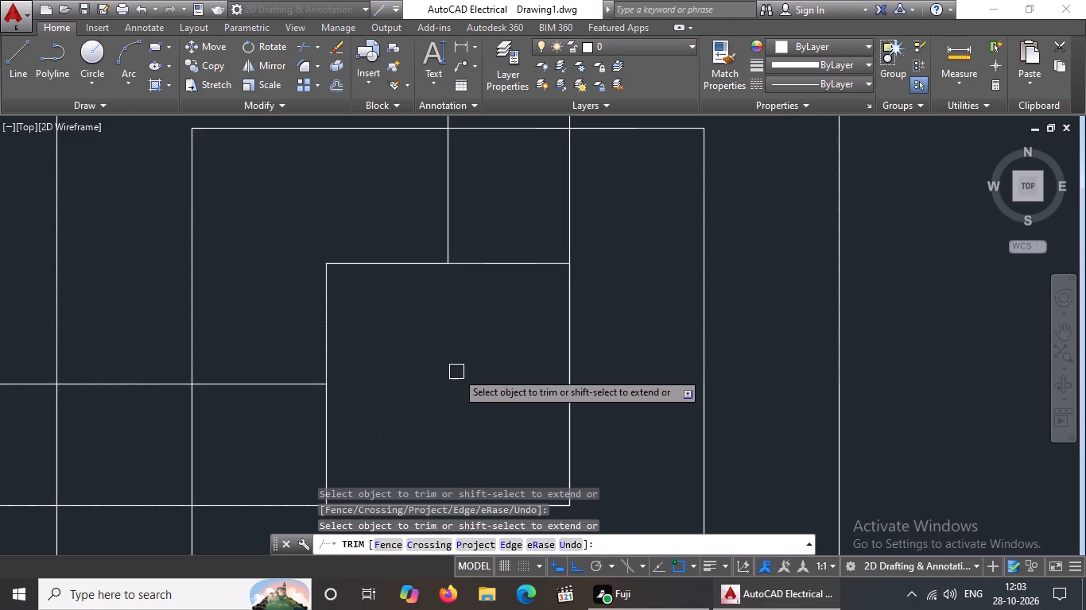
Trim the horizontal and both vertical centre-line segments inside the left-wall column of the second row from the bottom.
{"action": "scroll", "coordinate": [459, 371], "scroll_direction": "down", "scroll_amount": 7}
{"action": "scroll", "coordinate": [167, 261], "scroll_direction": "up", "scroll_amount": 4}
{"action": "scroll", "coordinate": [157, 361], "scroll_direction": "up", "scroll_amount": 2}
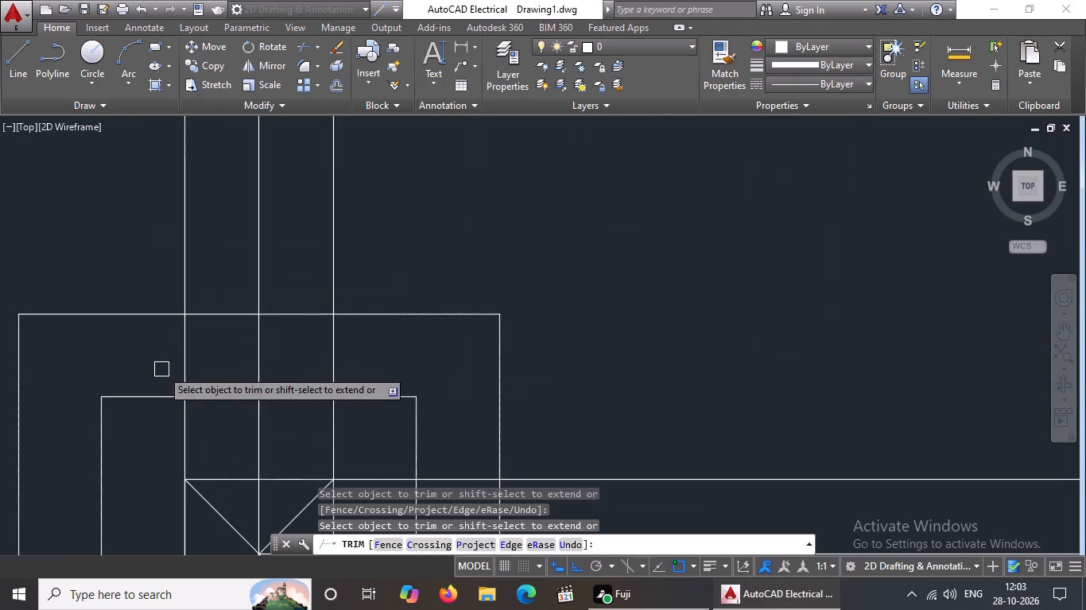
{"action": "scroll", "coordinate": [261, 472], "scroll_direction": "down", "scroll_amount": 3}
{"action": "scroll", "coordinate": [250, 505], "scroll_direction": "up", "scroll_amount": 4}
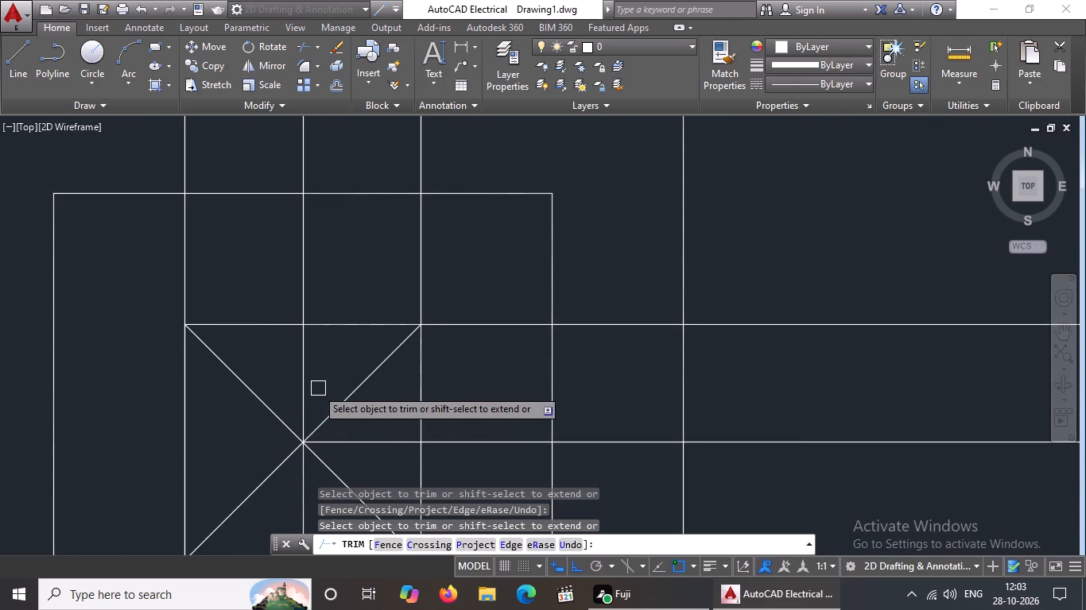
{"action": "left_click", "coordinate": [301, 391]}
{"action": "left_click", "coordinate": [350, 442]}
{"action": "scroll", "coordinate": [379, 420], "scroll_direction": "down", "scroll_amount": 4}
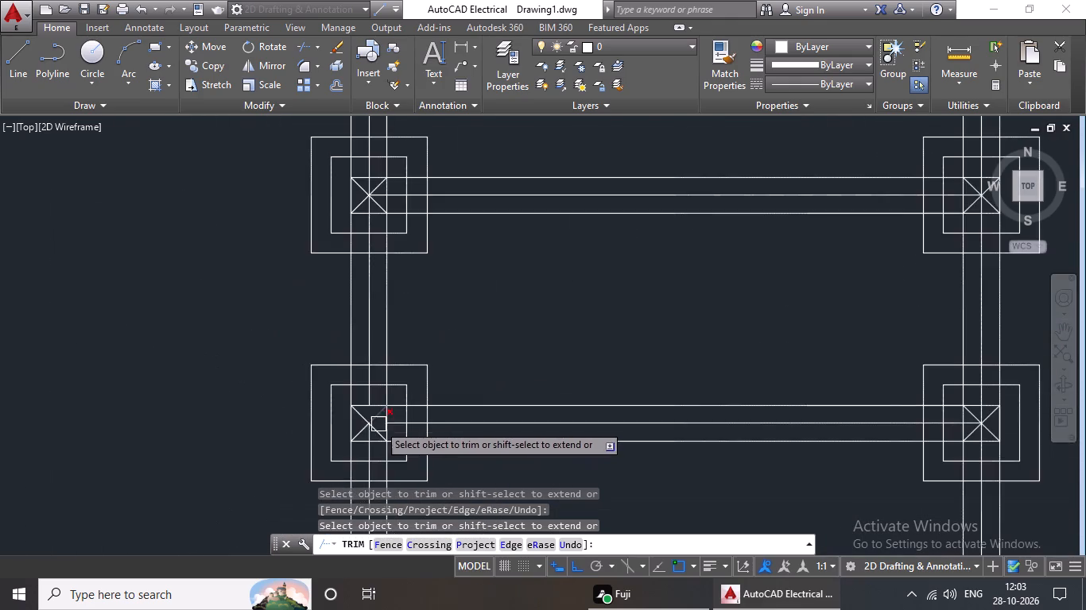
{"action": "scroll", "coordinate": [367, 448], "scroll_direction": "up", "scroll_amount": 3}
{"action": "left_click", "coordinate": [365, 410]}
Trim the horizontal and both vertical centre-line segments inside the middle column of the second row from the bottom.
{"action": "scroll", "coordinate": [365, 409], "scroll_direction": "down", "scroll_amount": 5}
{"action": "scroll", "coordinate": [605, 411], "scroll_direction": "up", "scroll_amount": 2}
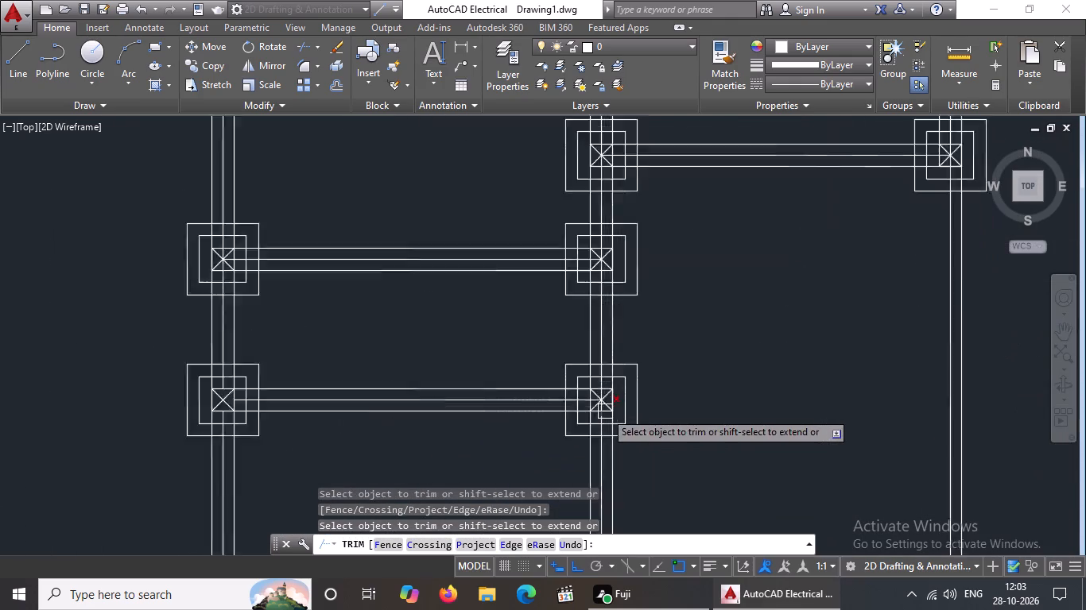
{"action": "scroll", "coordinate": [605, 411], "scroll_direction": "up", "scroll_amount": 4}
{"action": "left_click", "coordinate": [570, 390]}
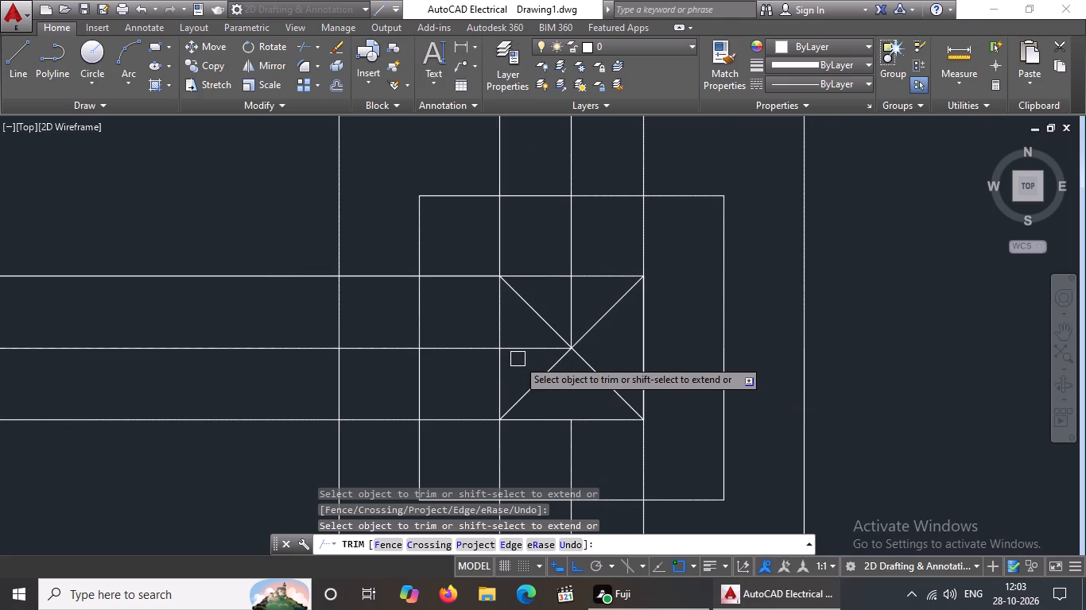
{"action": "left_click", "coordinate": [518, 349]}
{"action": "left_click", "coordinate": [574, 319]}
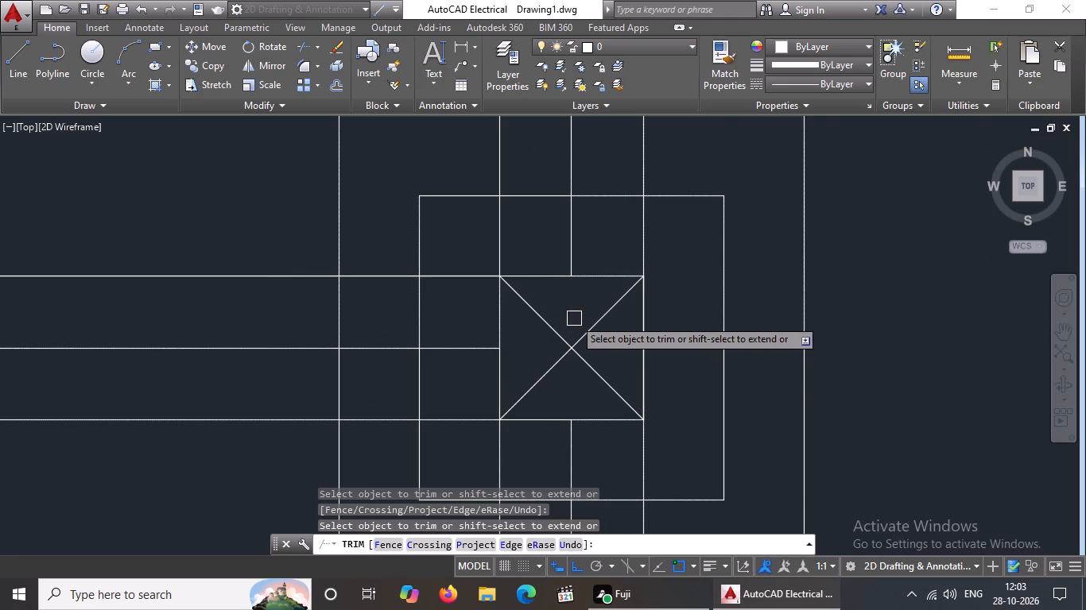
{"action": "key", "text": "Escape"}
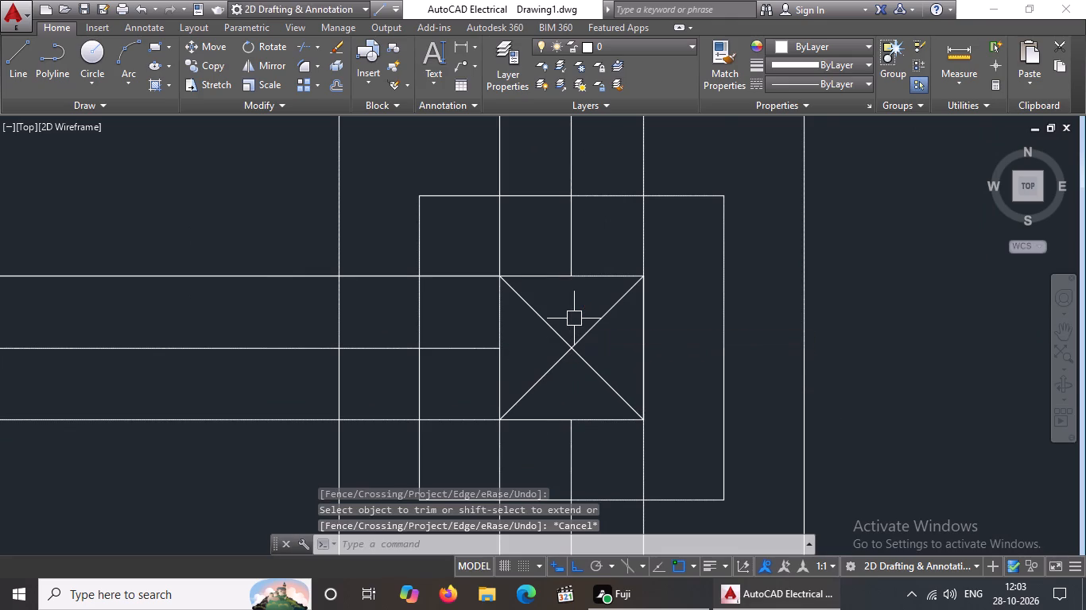
Erase the two crossing diagonals inside the middle column of the second row from the bottom.
{"action": "left_click", "coordinate": [558, 335]}
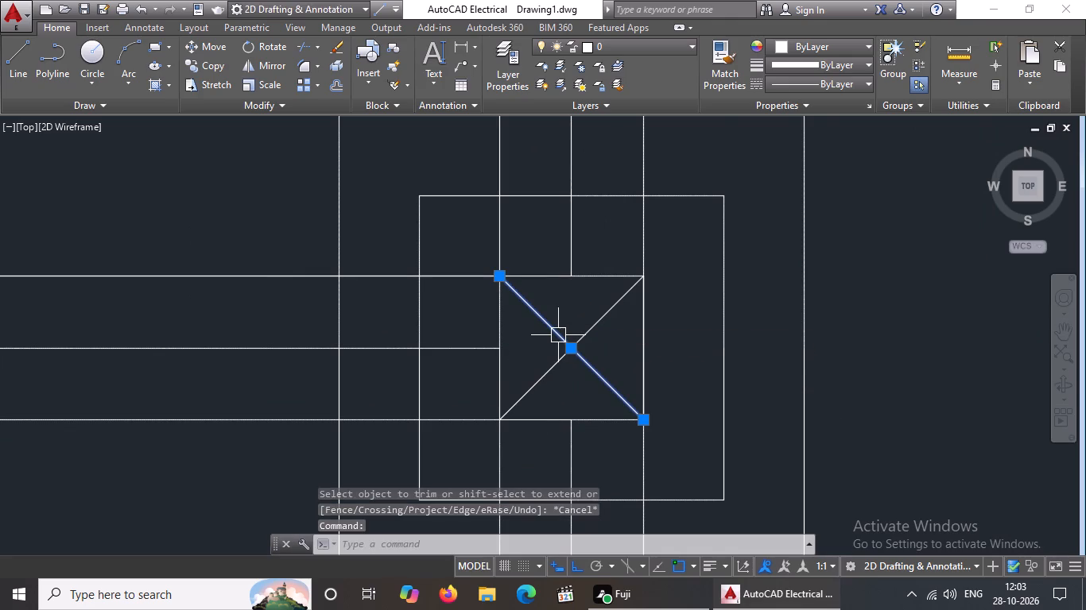
{"action": "key", "text": "Delete"}
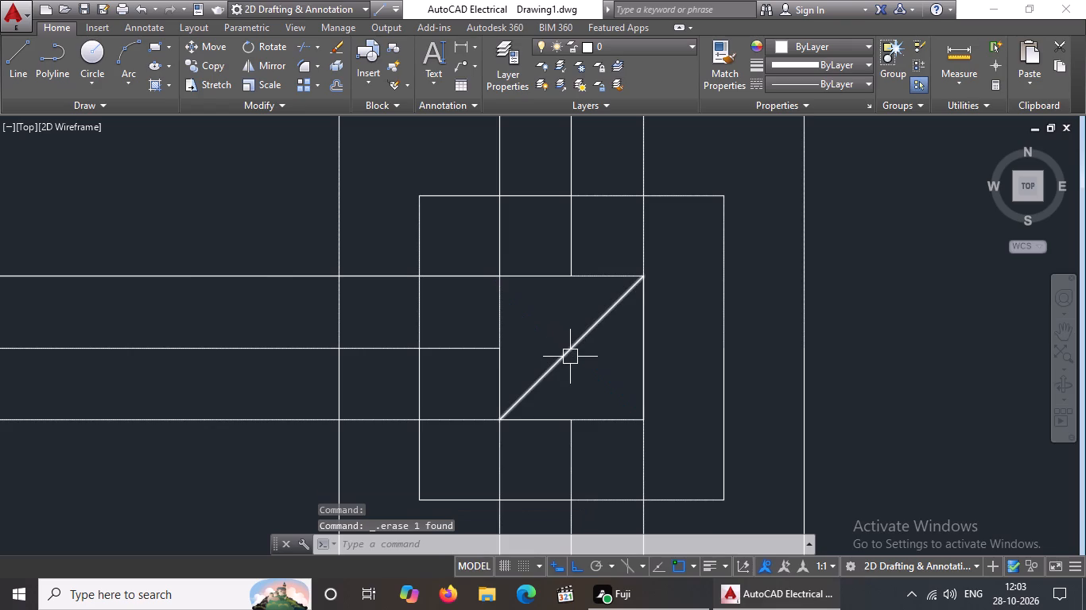
{"action": "left_click", "coordinate": [571, 357]}
{"action": "key", "text": "Delete"}
Erase the two crossing diagonals inside the left-wall column of the second row from the bottom.
{"action": "scroll", "coordinate": [571, 357], "scroll_direction": "down", "scroll_amount": 5}
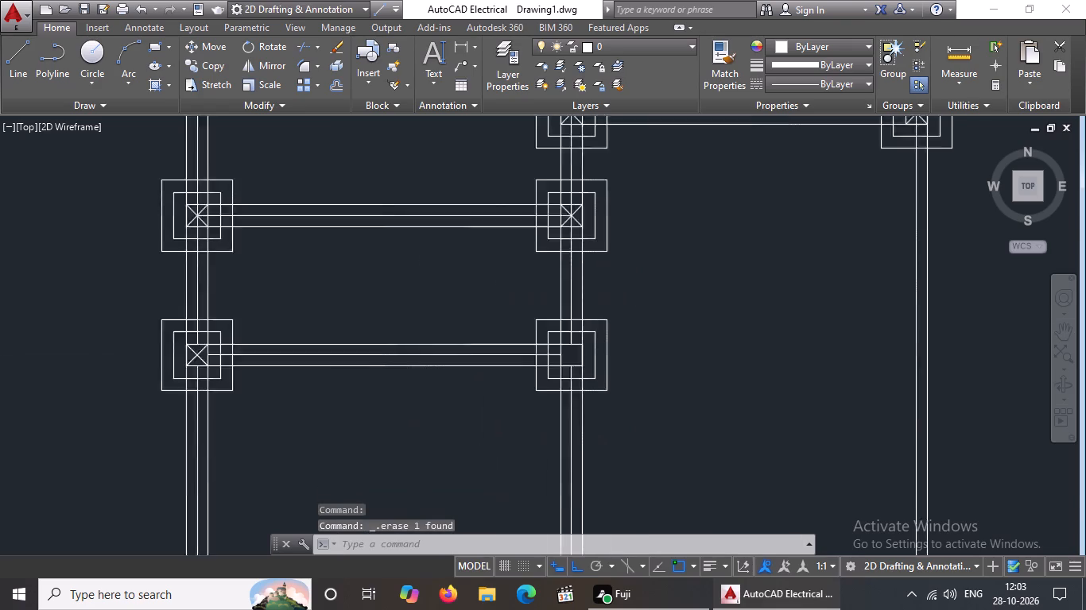
{"action": "scroll", "coordinate": [317, 347], "scroll_direction": "up", "scroll_amount": 6}
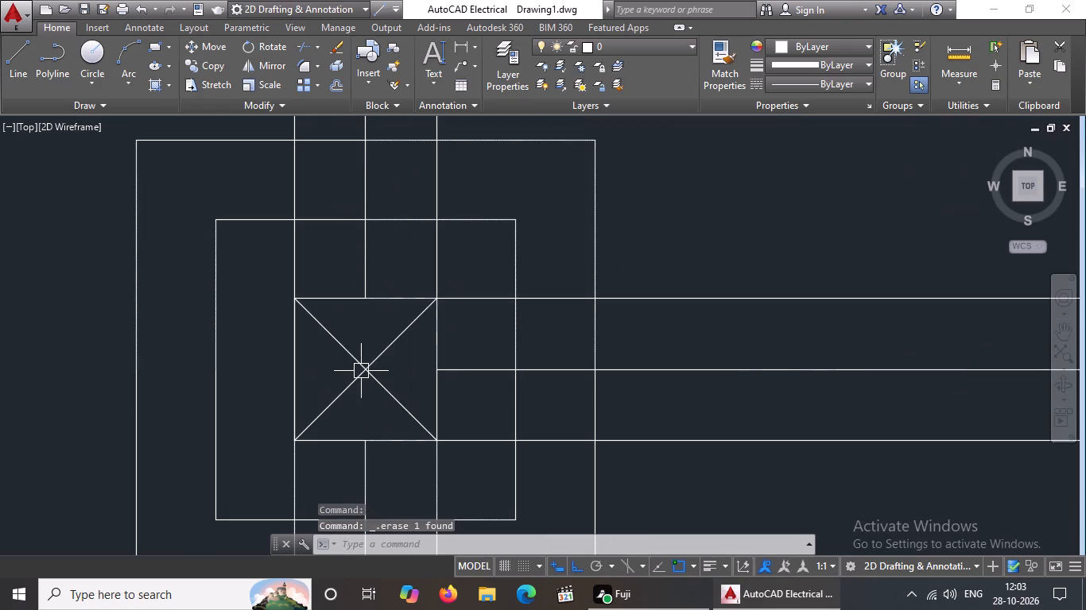
{"action": "left_click", "coordinate": [352, 351]}
{"action": "key", "text": "Delete"}
{"action": "left_click", "coordinate": [381, 357]}
{"action": "key", "text": "Delete"}
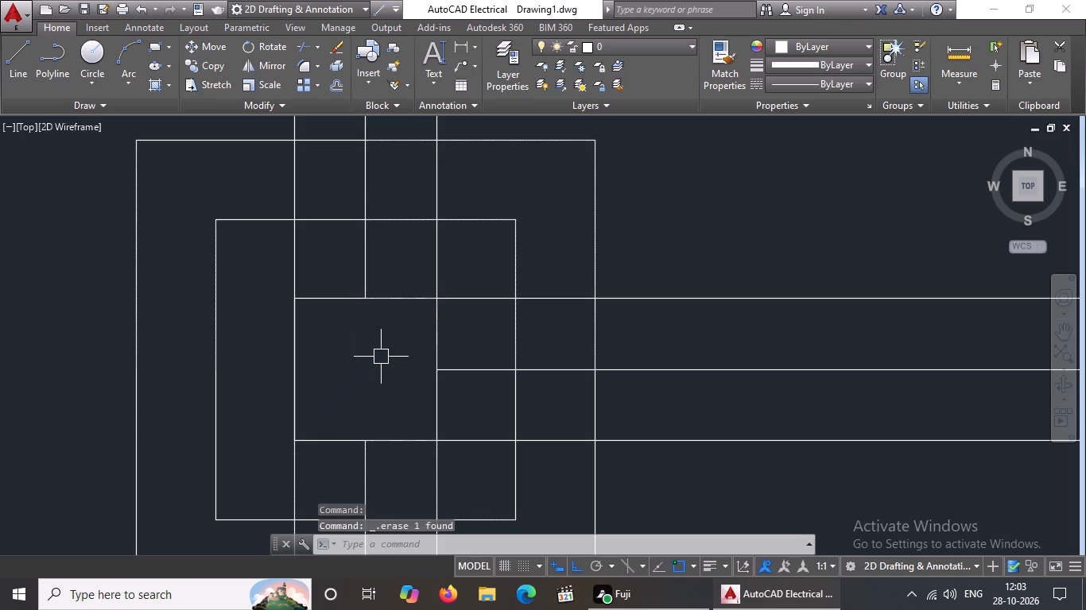
Erase the two crossing diagonals inside the left-wall column of the third row from the bottom.
{"action": "scroll", "coordinate": [379, 357], "scroll_direction": "down", "scroll_amount": 5}
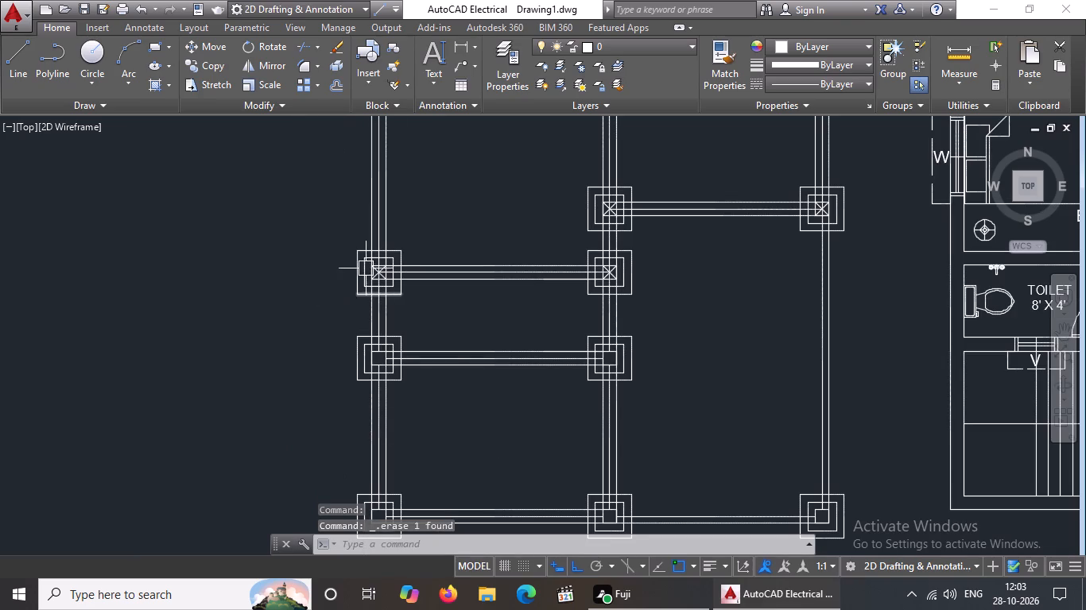
{"action": "scroll", "coordinate": [367, 264], "scroll_direction": "up", "scroll_amount": 6}
{"action": "left_click", "coordinate": [314, 289]}
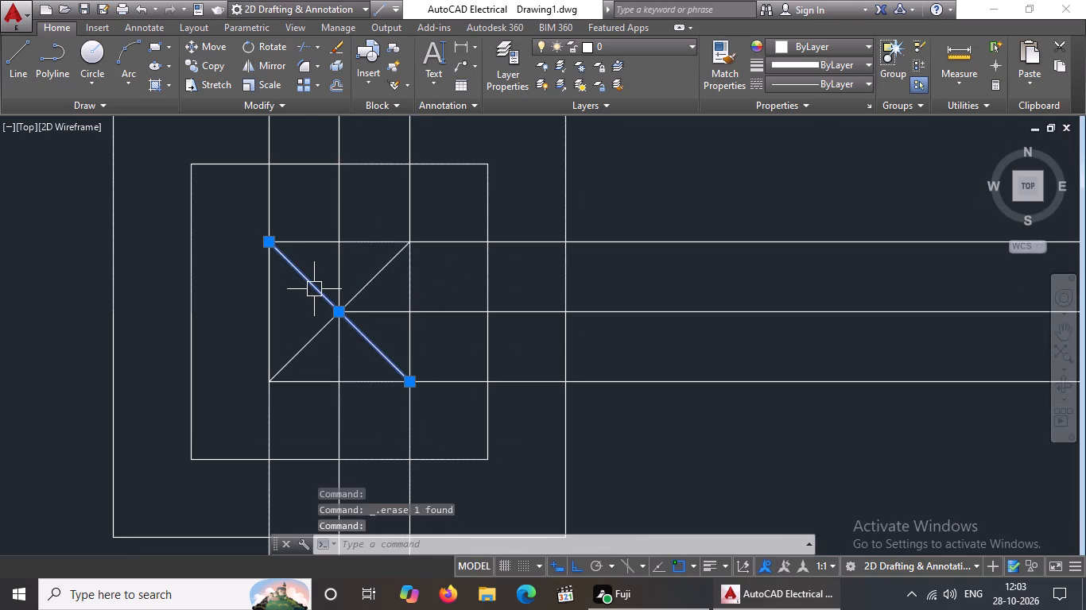
{"action": "key", "text": "Delete"}
{"action": "left_click", "coordinate": [324, 326]}
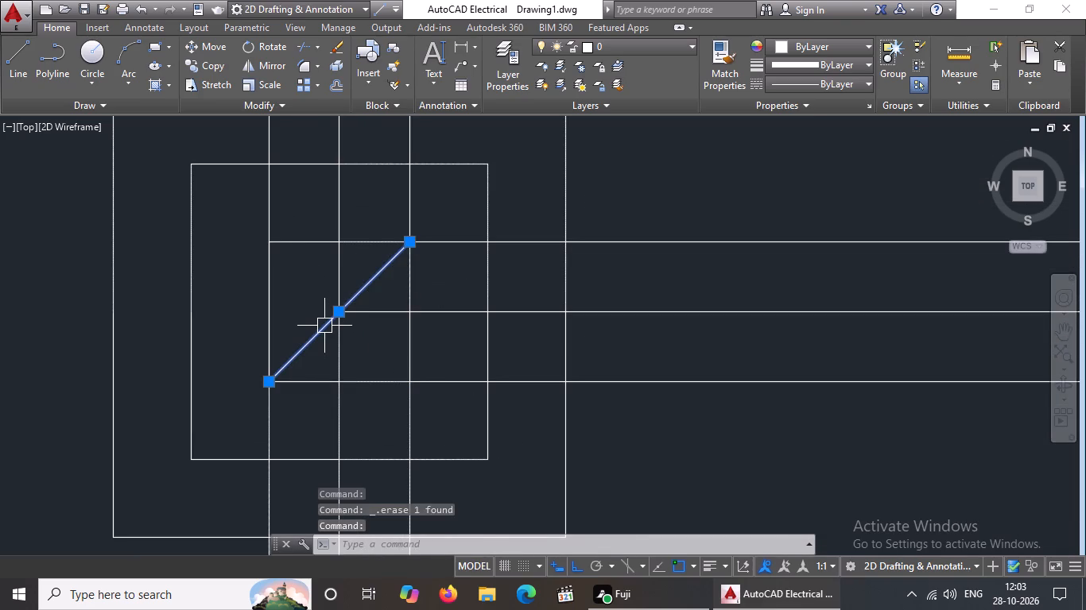
{"action": "key", "text": "Delete"}
Trim the centre-line segments inside the third-row-from-bottom left-wall column, using all objects as cutting edges.
{"action": "type", "text": "TR"}
{"action": "key", "text": "Return"}
{"action": "key", "text": "Return"}
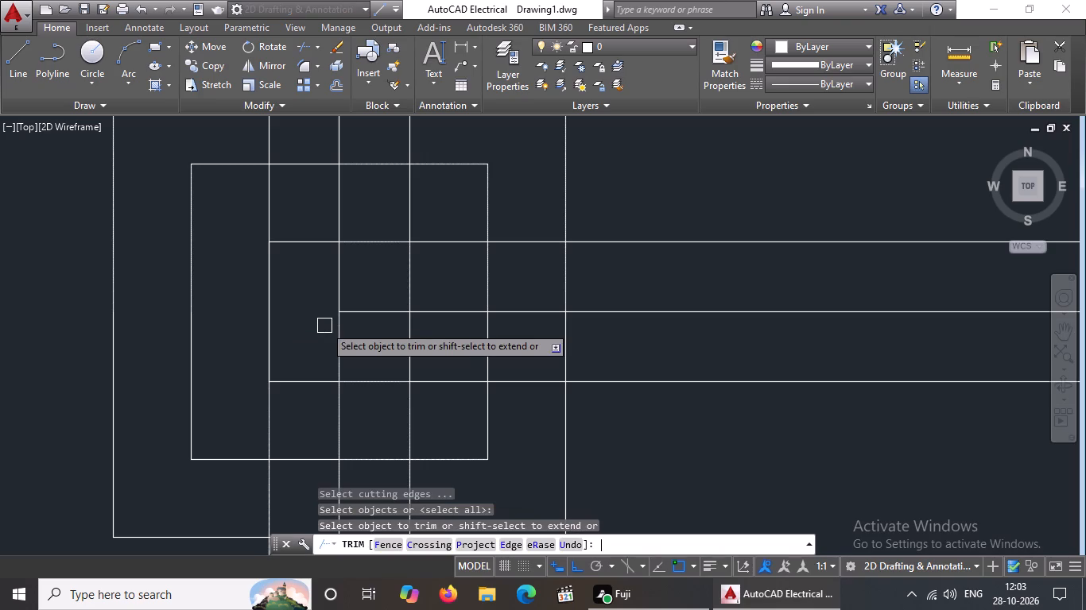
{"action": "left_click", "coordinate": [357, 315]}
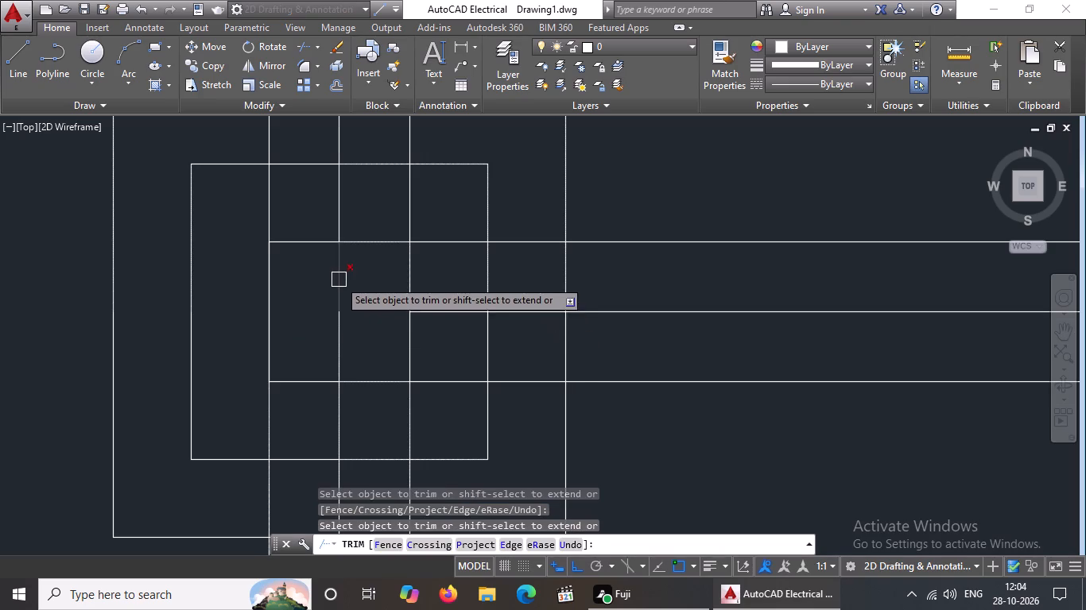
{"action": "left_click_drag", "start_coordinate": [339, 279], "coordinate": [339, 291]}
{"action": "left_click", "coordinate": [342, 353]}
Trim the horizontal and both vertical centre-line segments inside the middle column of the third row from the bottom.
{"action": "scroll", "coordinate": [381, 360], "scroll_direction": "down", "scroll_amount": 4}
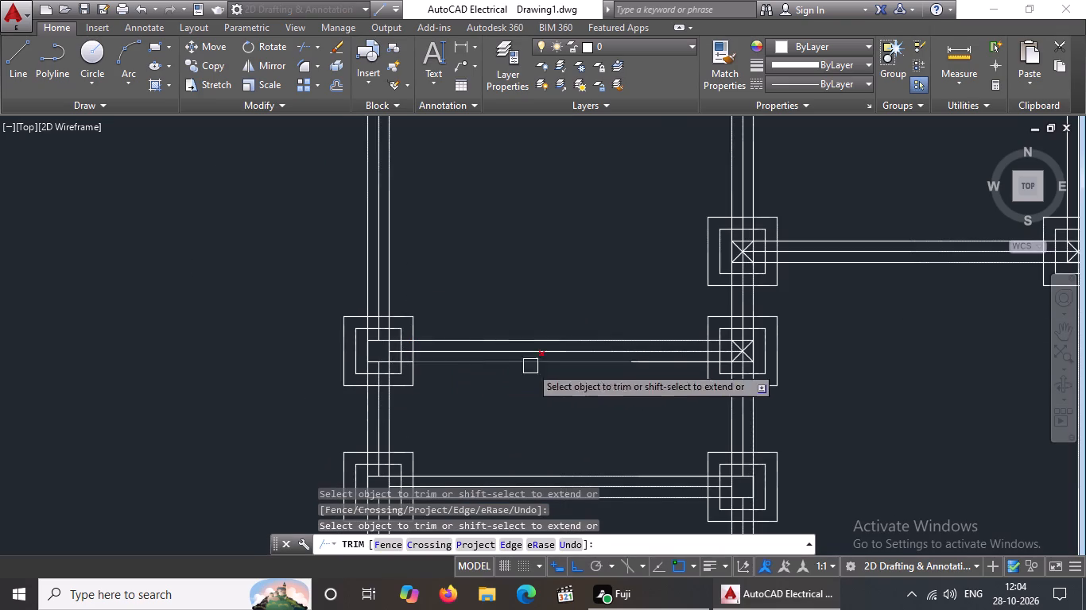
{"action": "scroll", "coordinate": [768, 351], "scroll_direction": "up", "scroll_amount": 4}
{"action": "left_click", "coordinate": [564, 356]}
{"action": "left_click", "coordinate": [597, 321]}
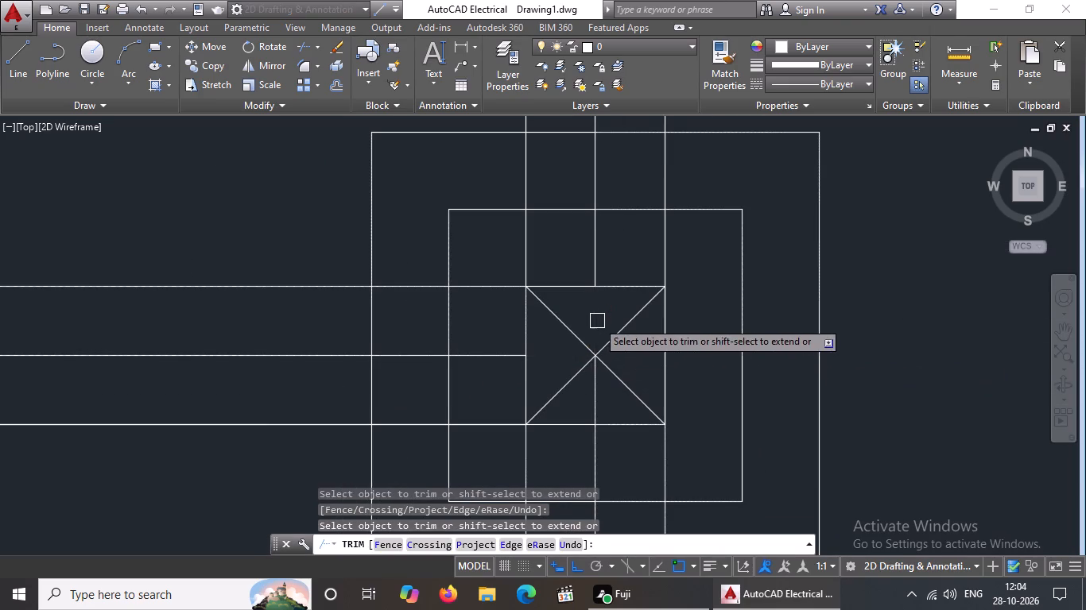
{"action": "left_click", "coordinate": [595, 408]}
{"action": "key", "text": "Return"}
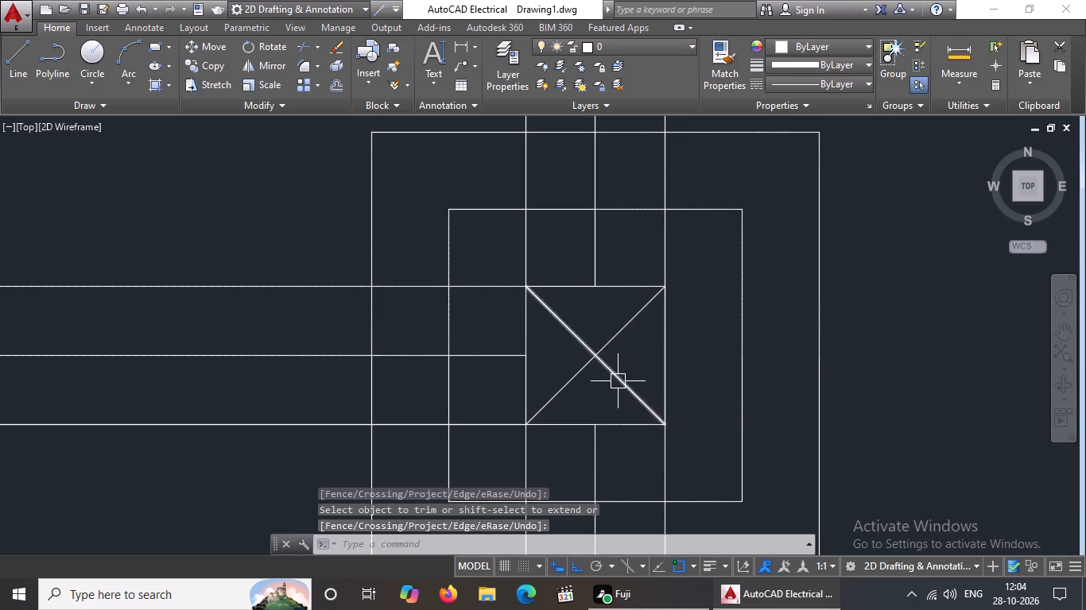
Erase the two crossing diagonals inside the middle column of the third row from the bottom.
{"action": "left_click", "coordinate": [618, 381]}
{"action": "key", "text": "Delete"}
{"action": "left_click", "coordinate": [597, 349]}
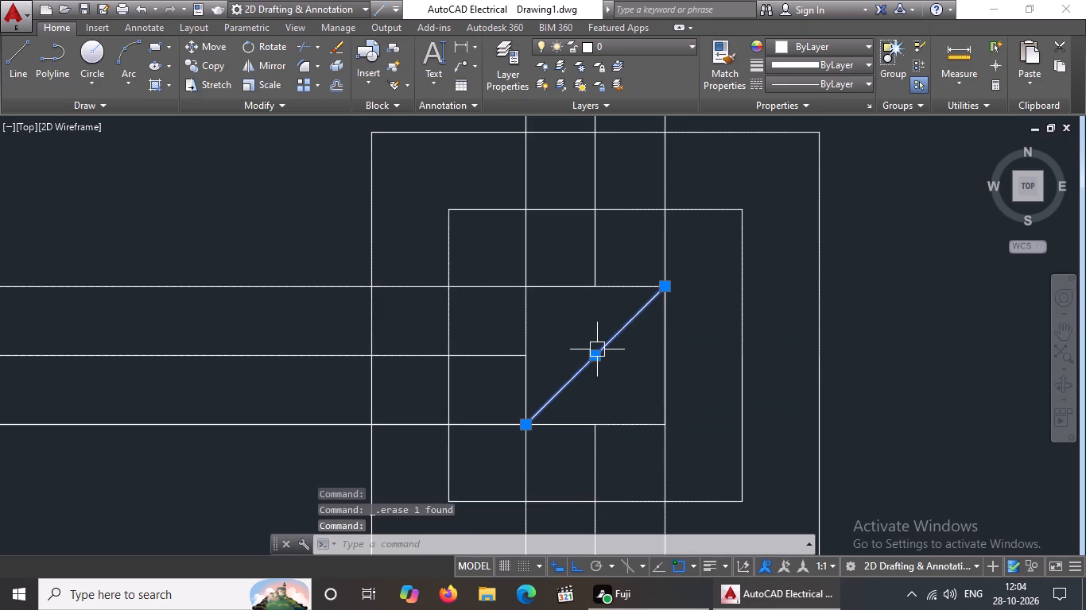
{"action": "key", "text": "Delete"}
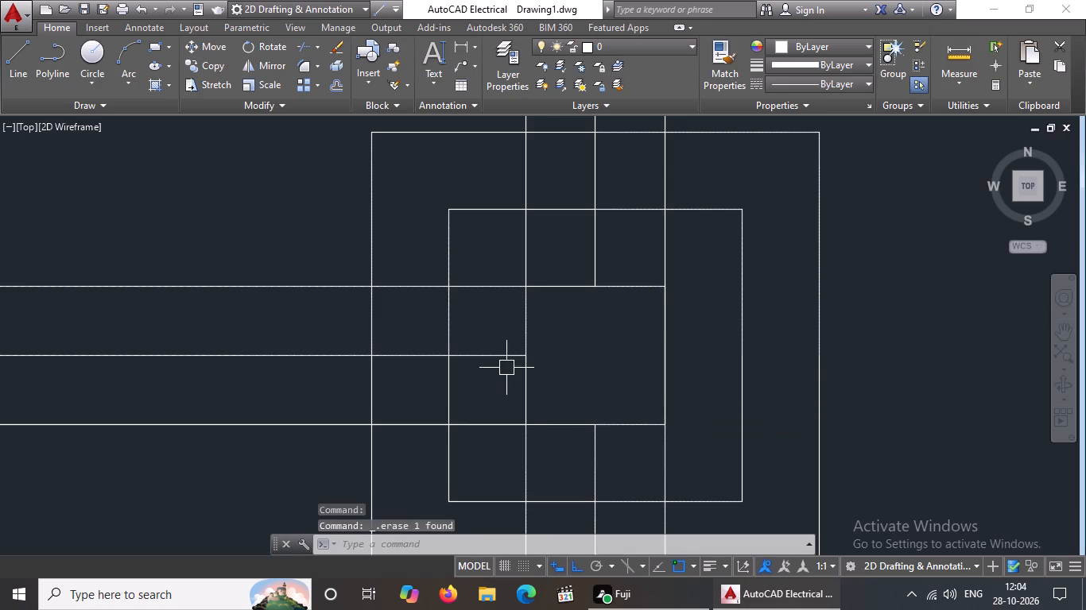
Erase the two crossing diagonals inside the next uncleared column farther up the layout.
{"action": "scroll", "coordinate": [510, 364], "scroll_direction": "down", "scroll_amount": 7}
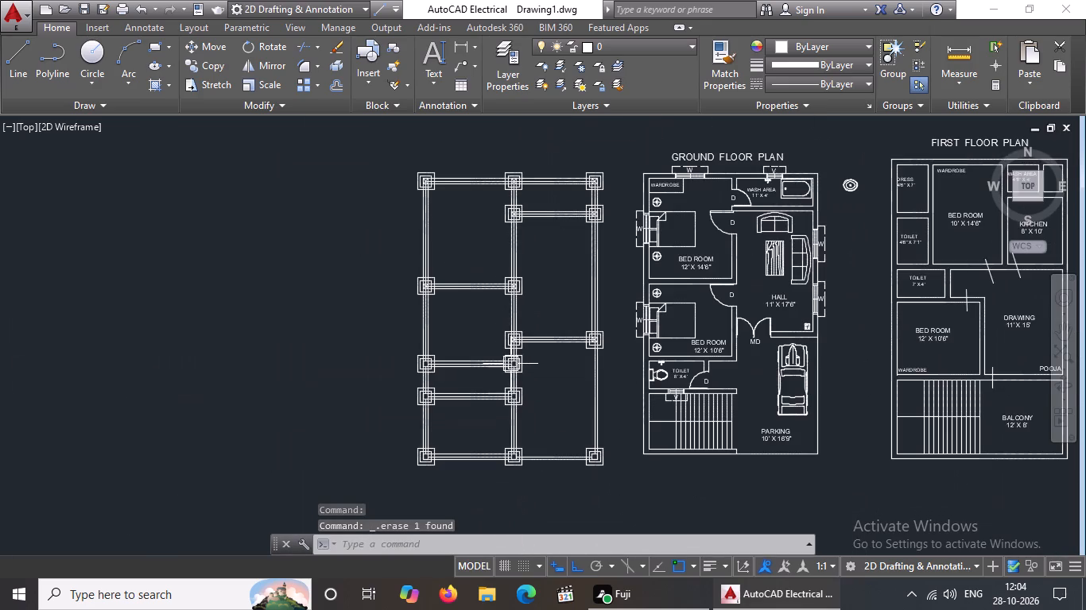
{"action": "scroll", "coordinate": [514, 342], "scroll_direction": "up", "scroll_amount": 7}
{"action": "left_click", "coordinate": [437, 361]}
{"action": "key", "text": "Delete"}
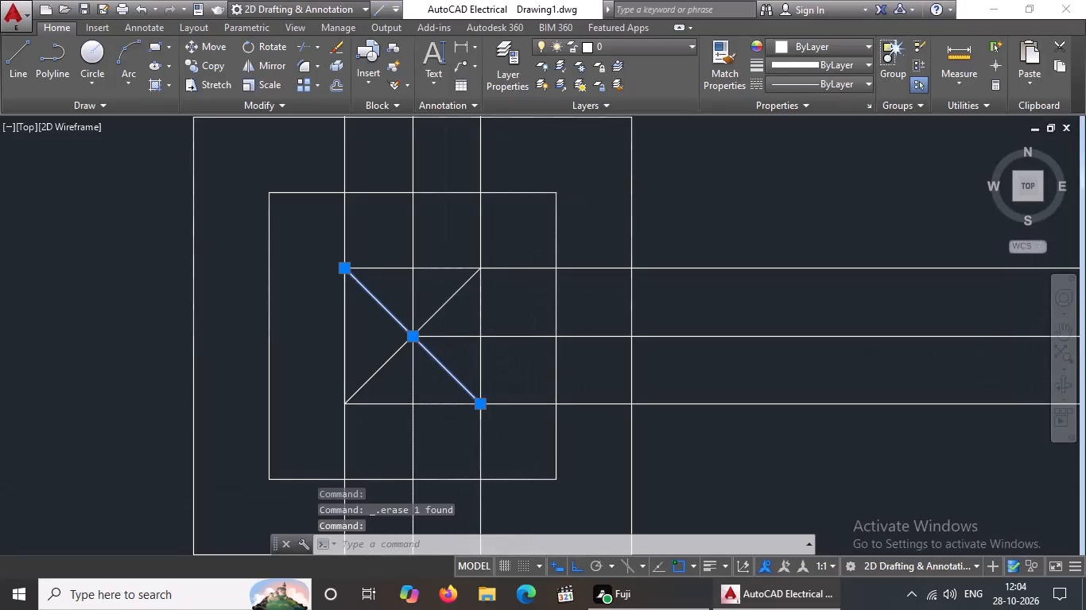
{"action": "left_click", "coordinate": [372, 375]}
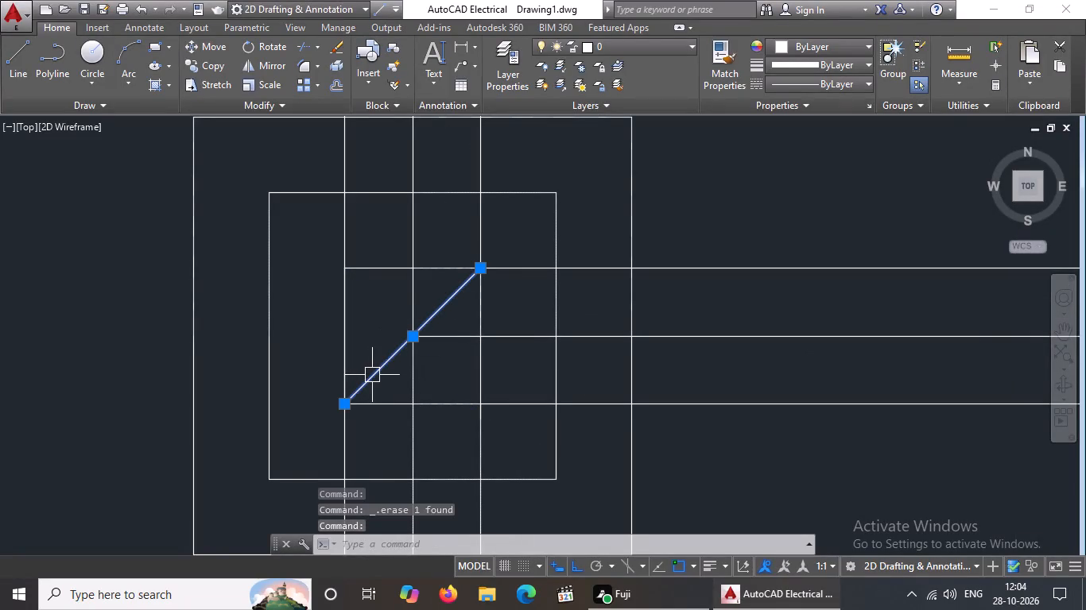
{"action": "key", "text": "Delete"}
Trim the horizontal and both vertical centre-line segments inside the middle column of the fourth row from the top, using all objects as cutting edges.
{"action": "type", "text": "TR"}
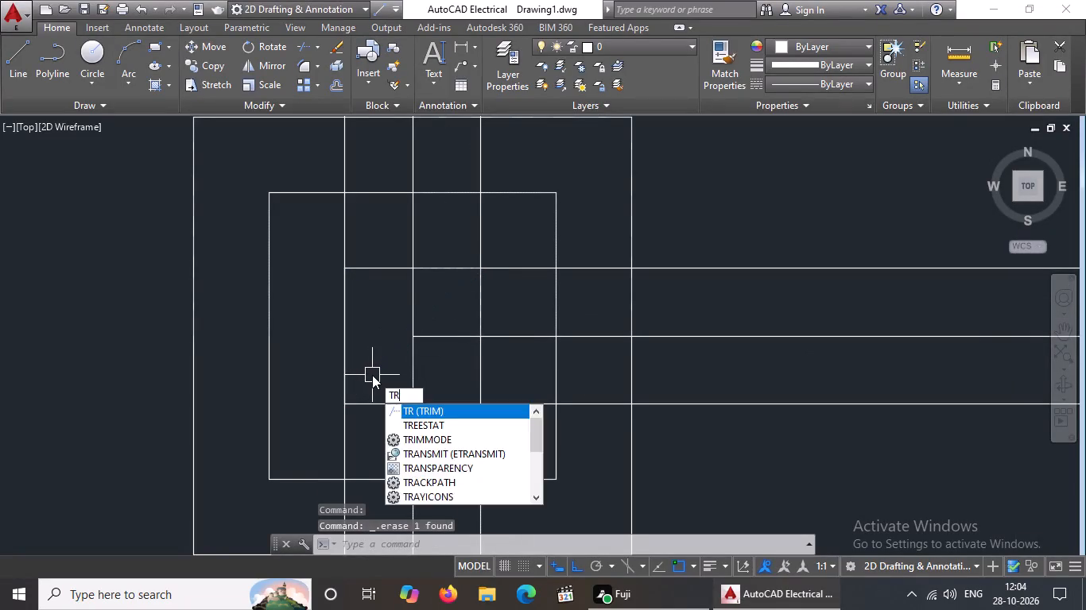
{"action": "key", "text": "Return"}
{"action": "key", "text": "Return"}
{"action": "left_click", "coordinate": [417, 380]}
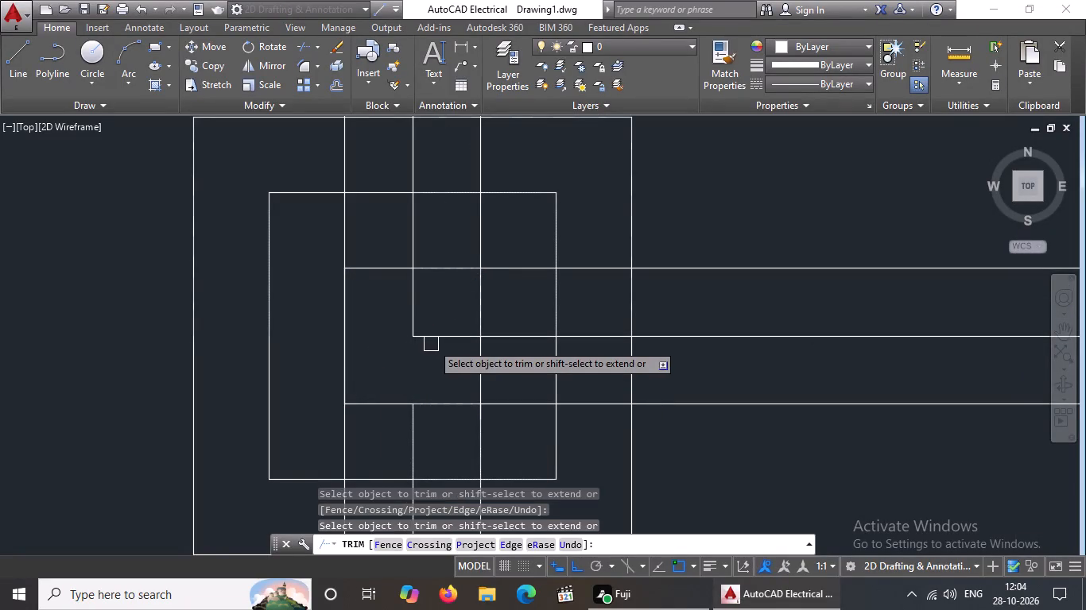
{"action": "left_click", "coordinate": [438, 337]}
{"action": "left_click", "coordinate": [413, 306]}
Trim the centre-line segments inside the right-wall column of the fourth row from the top.
{"action": "scroll", "coordinate": [418, 376], "scroll_direction": "down", "scroll_amount": 4}
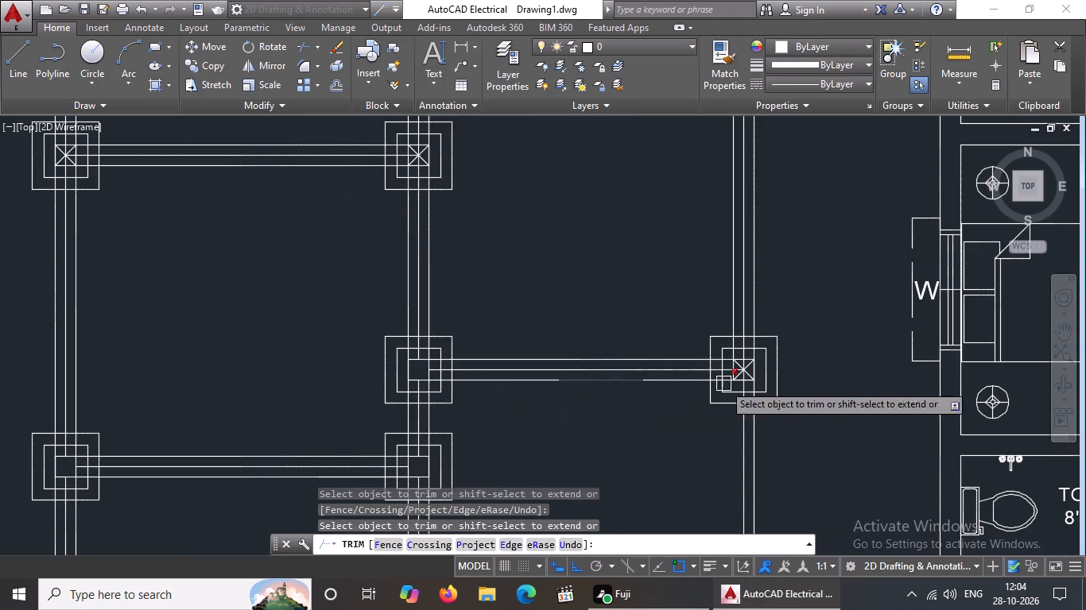
{"action": "scroll", "coordinate": [751, 373], "scroll_direction": "up", "scroll_amount": 4}
{"action": "left_click", "coordinate": [702, 389]}
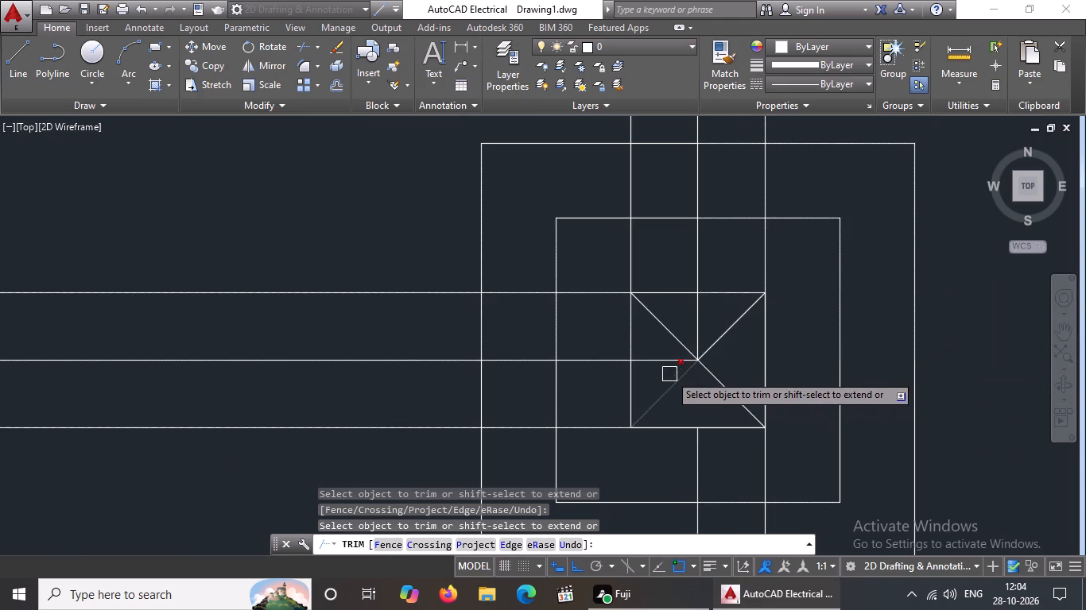
{"action": "left_click", "coordinate": [665, 368]}
{"action": "left_click", "coordinate": [665, 361]}
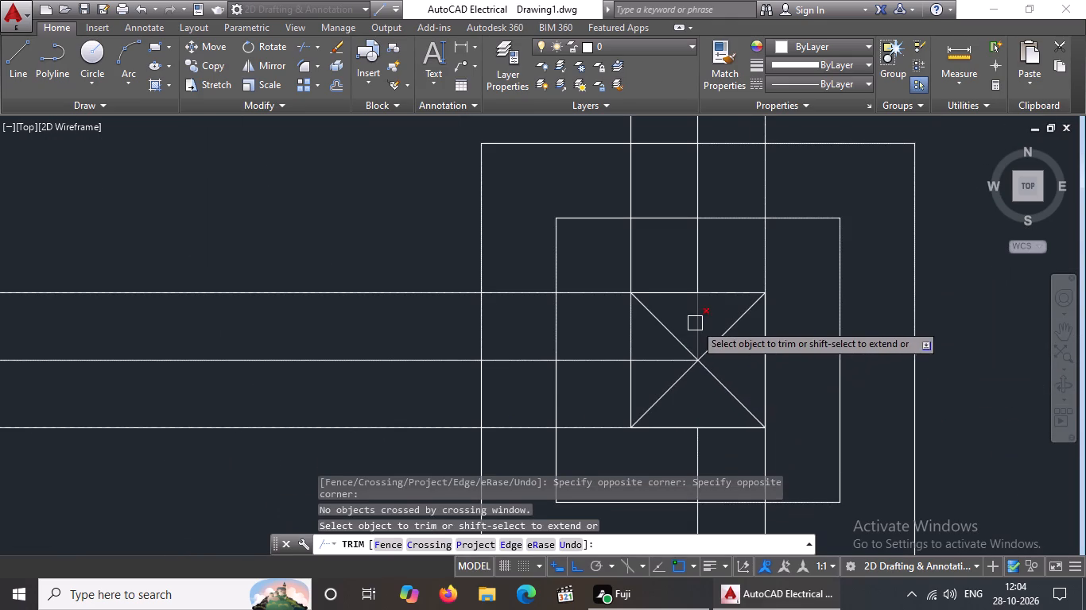
{"action": "left_click", "coordinate": [695, 323]}
{"action": "left_click", "coordinate": [659, 363]}
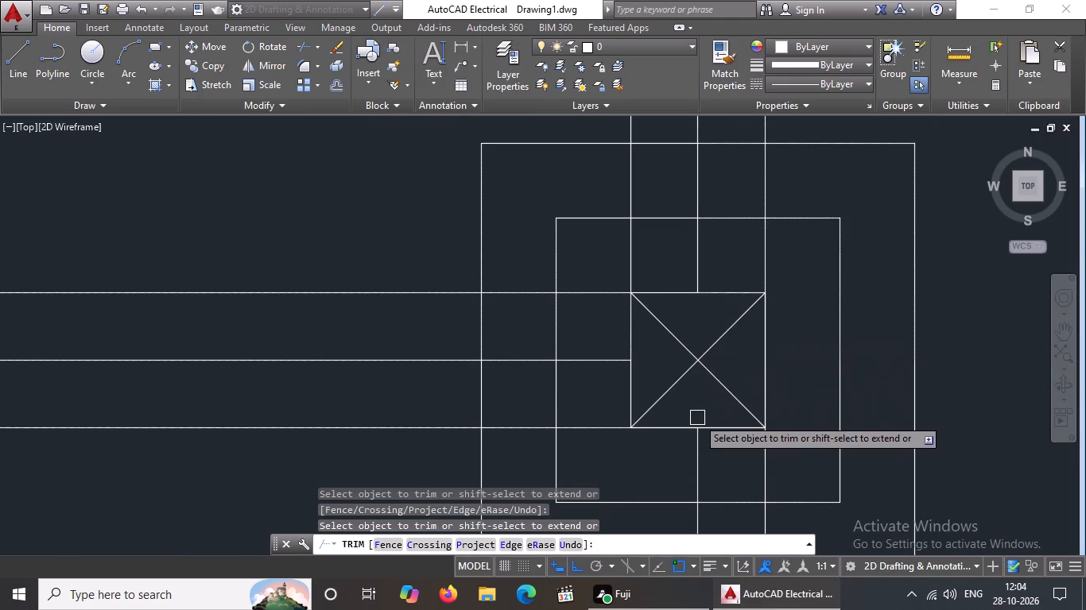
{"action": "key", "text": "Escape"}
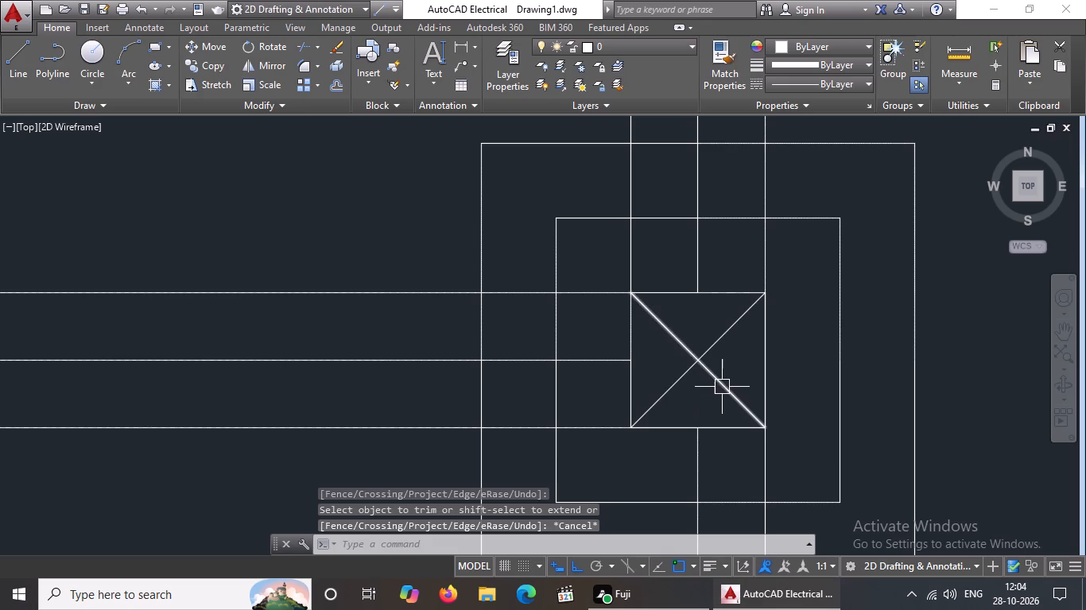
Erase the two crossing diagonals inside the right-wall column of the fourth row from the top.
{"action": "left_click", "coordinate": [723, 388]}
{"action": "key", "text": "Delete"}
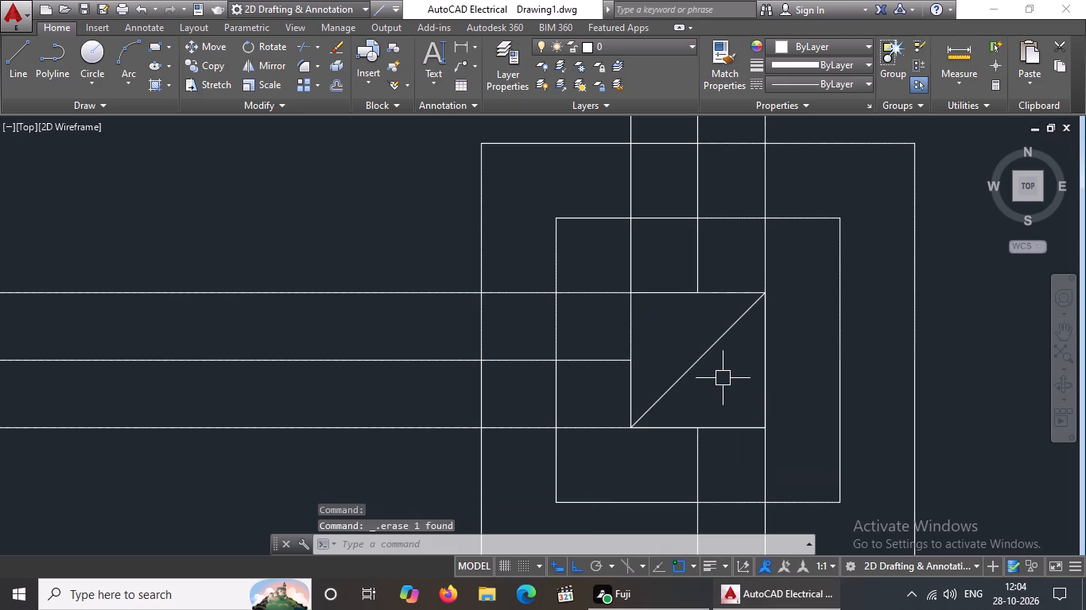
{"action": "left_click", "coordinate": [697, 363]}
{"action": "key", "text": "Delete"}
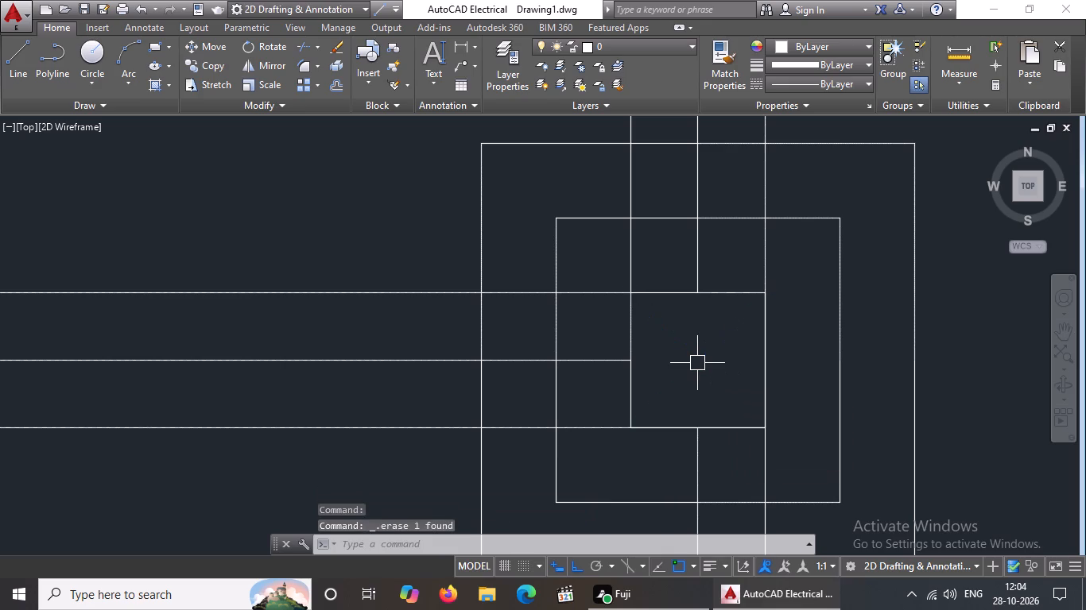
Erase the two crossing diagonals inside the left-wall column of the third row from the top.
{"action": "scroll", "coordinate": [696, 364], "scroll_direction": "down", "scroll_amount": 5}
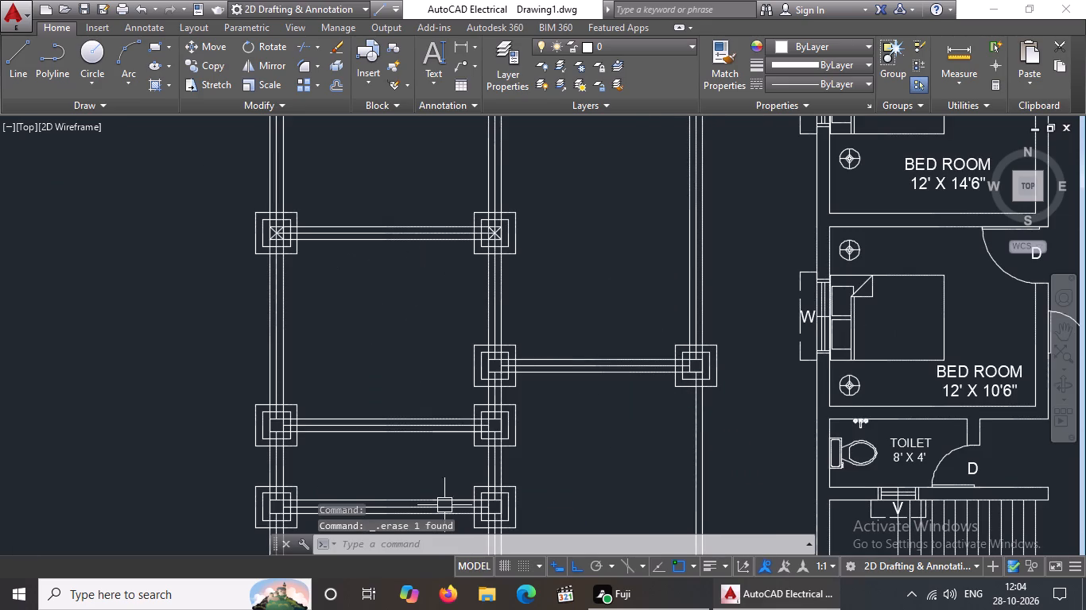
{"action": "scroll", "coordinate": [231, 169], "scroll_direction": "up", "scroll_amount": 4}
{"action": "scroll", "coordinate": [505, 195], "scroll_direction": "down", "scroll_amount": 4}
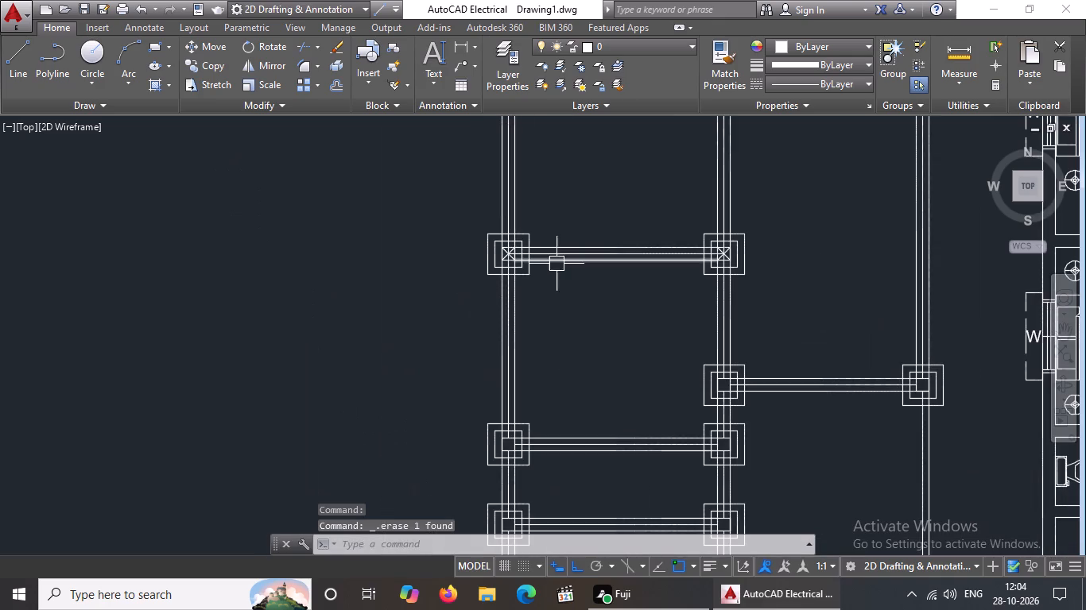
{"action": "scroll", "coordinate": [555, 257], "scroll_direction": "up", "scroll_amount": 3}
{"action": "scroll", "coordinate": [351, 229], "scroll_direction": "up", "scroll_amount": 2}
{"action": "left_click", "coordinate": [351, 241]}
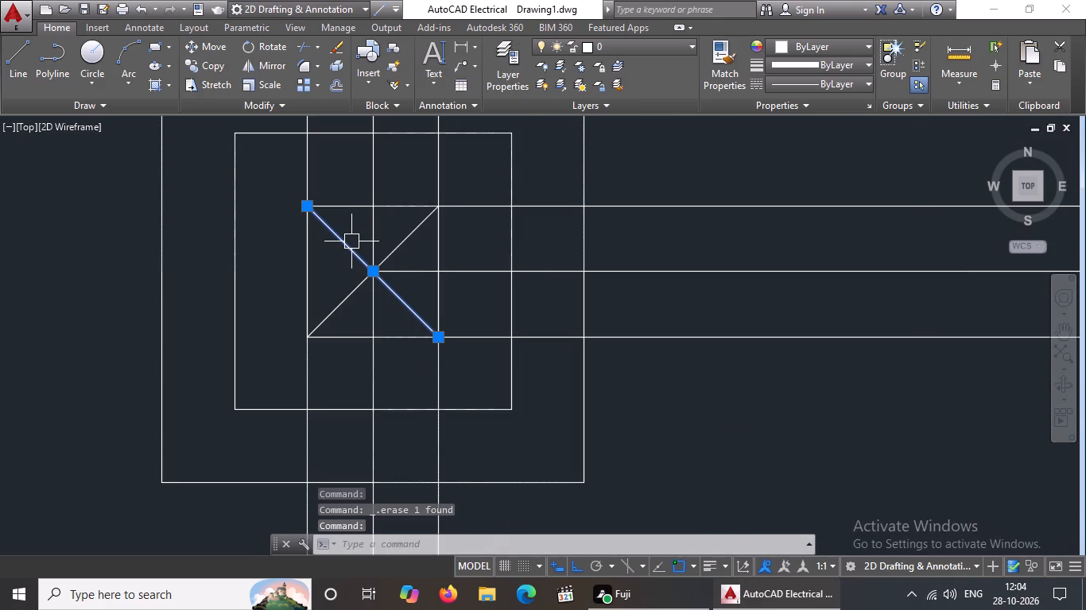
{"action": "key", "text": "Delete"}
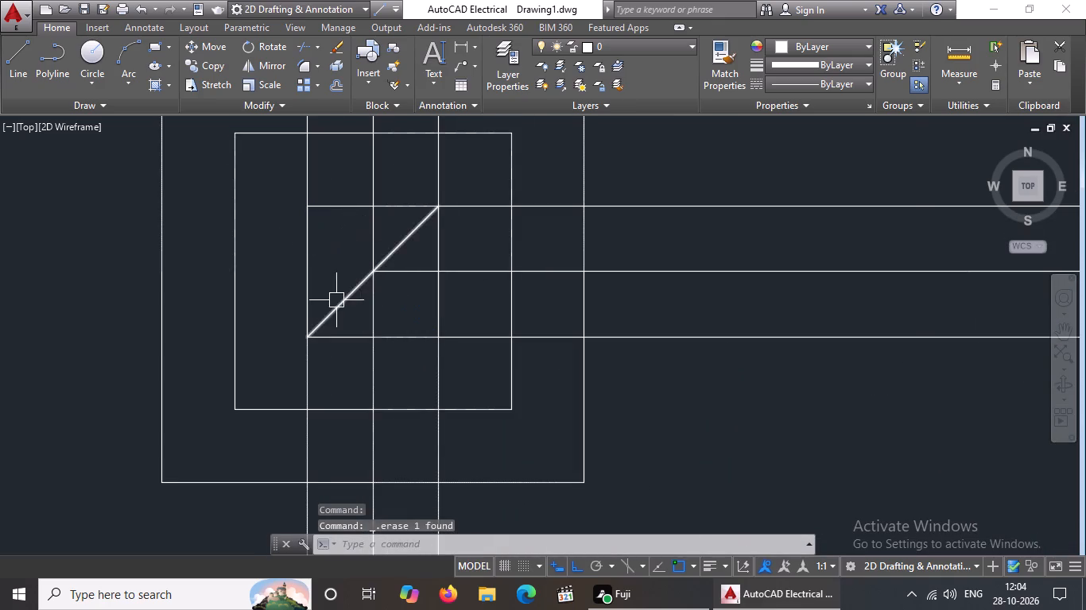
{"action": "left_click", "coordinate": [335, 300]}
{"action": "key", "text": "Delete"}
Trim the horizontal and both vertical centre-line segments inside the third-row-from-top left-wall column, using all objects as cutting edges.
{"action": "type", "text": "TR"}
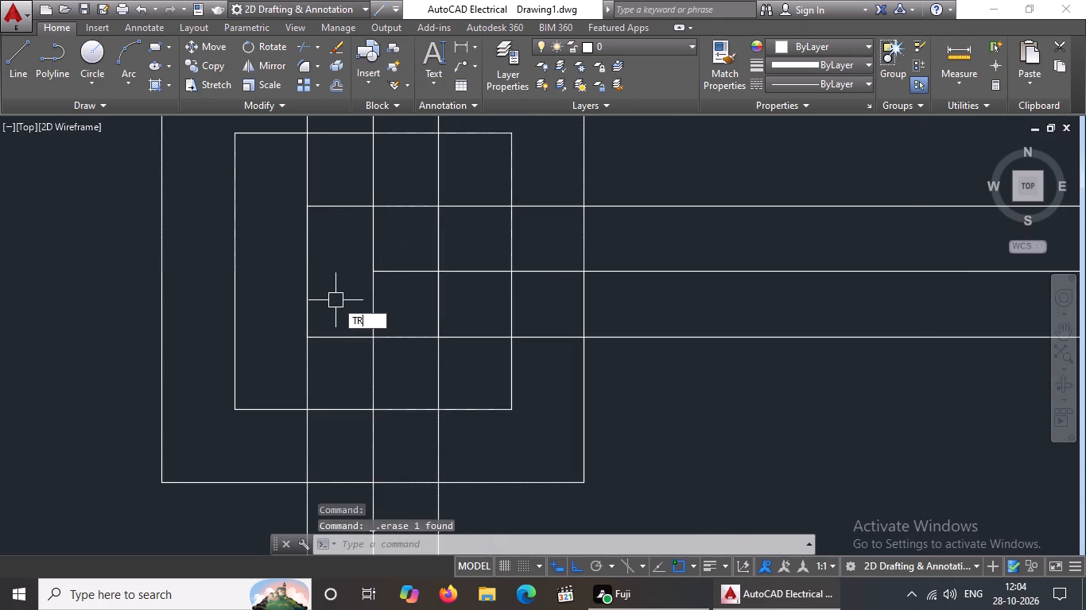
{"action": "key", "text": "Return"}
{"action": "key", "text": "Return"}
{"action": "left_click", "coordinate": [397, 278]}
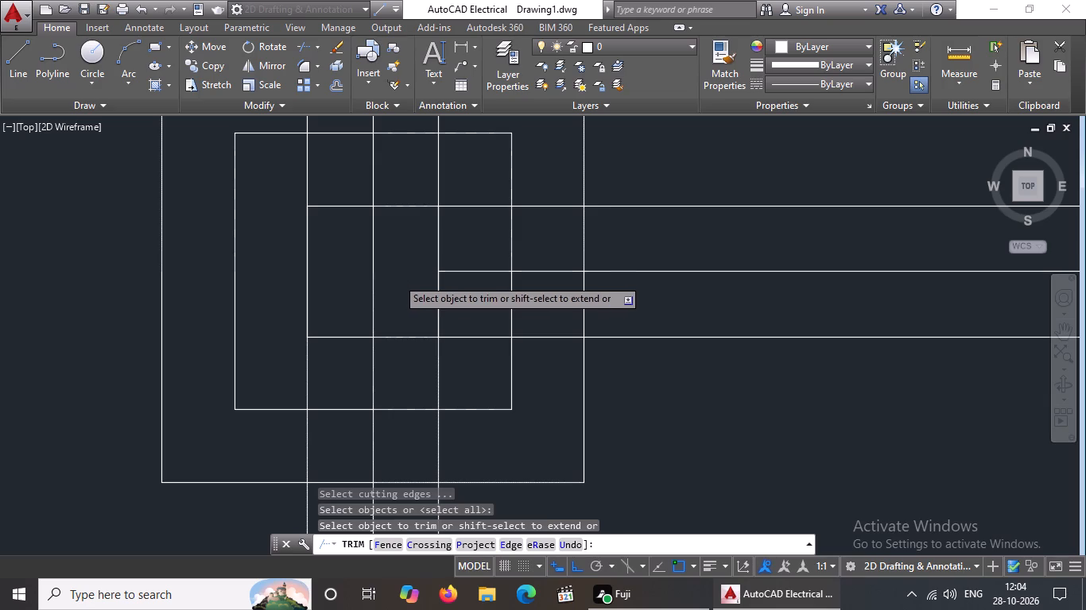
{"action": "left_click", "coordinate": [372, 316]}
{"action": "left_click", "coordinate": [374, 264]}
{"action": "scroll", "coordinate": [371, 282], "scroll_direction": "down", "scroll_amount": 5}
{"action": "scroll", "coordinate": [490, 315], "scroll_direction": "down", "scroll_amount": 3}
{"action": "scroll", "coordinate": [495, 342], "scroll_direction": "up", "scroll_amount": 2}
{"action": "scroll", "coordinate": [666, 335], "scroll_direction": "up", "scroll_amount": 2}
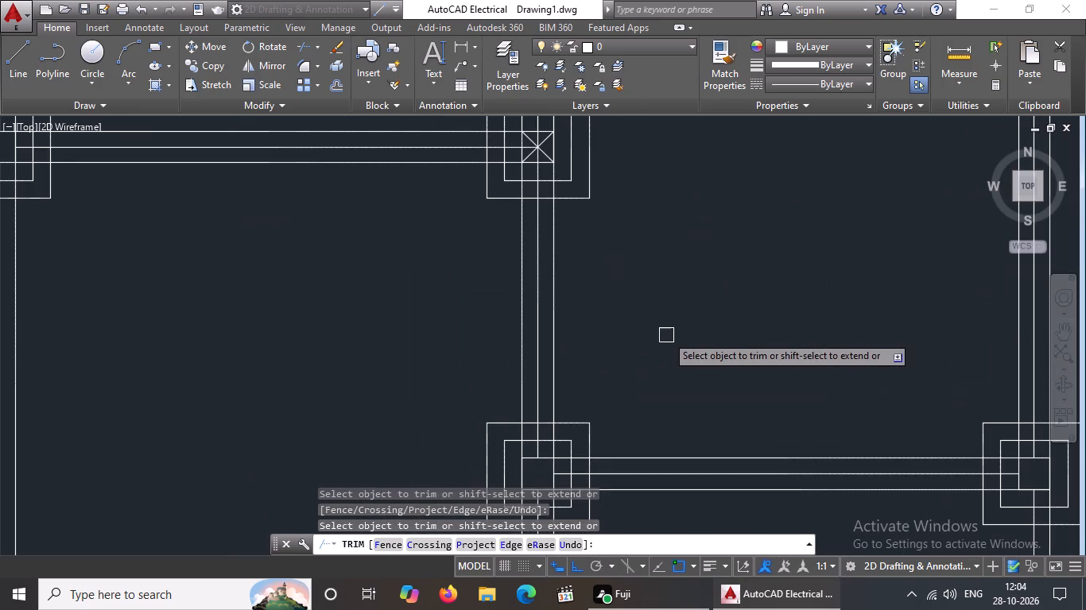
{"action": "key", "text": "Escape"}
Trim the centre-line segments inside the middle column of the third row from the top, using all objects as cutting edges.
{"action": "type", "text": "TR"}
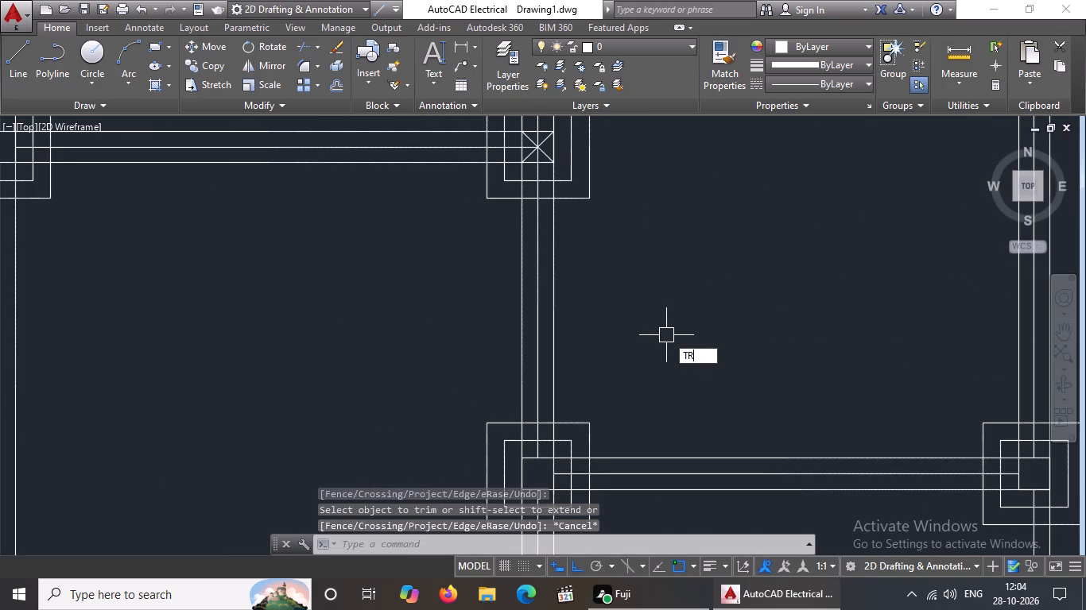
{"action": "key", "text": "Return"}
{"action": "key", "text": "Return"}
{"action": "scroll", "coordinate": [711, 330], "scroll_direction": "down", "scroll_amount": 2}
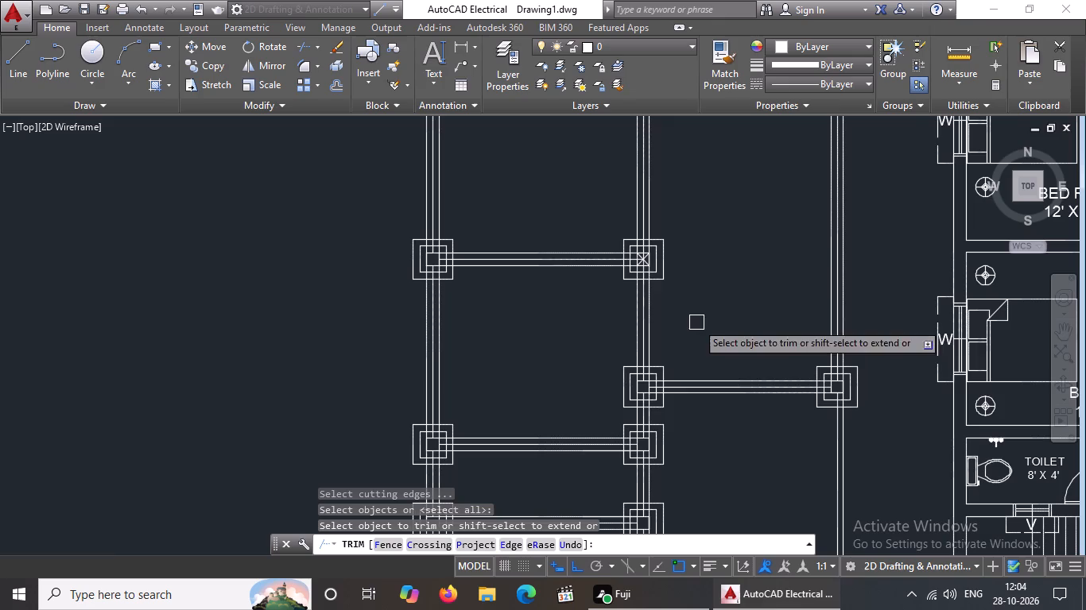
{"action": "scroll", "coordinate": [648, 243], "scroll_direction": "up", "scroll_amount": 4}
{"action": "left_click", "coordinate": [586, 329]}
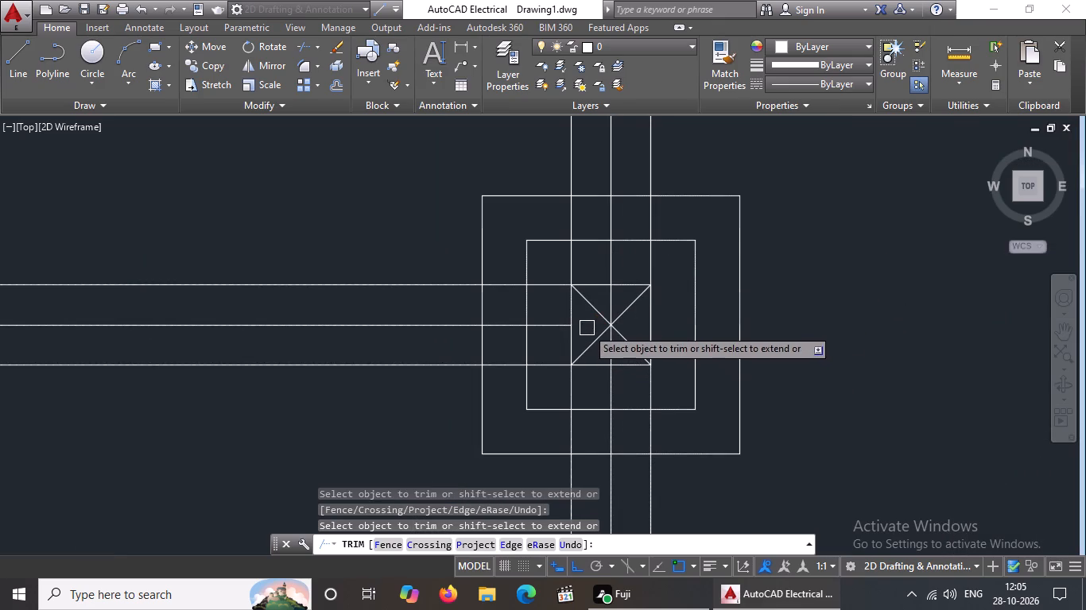
{"action": "left_click", "coordinate": [605, 297]}
{"action": "left_click", "coordinate": [611, 352]}
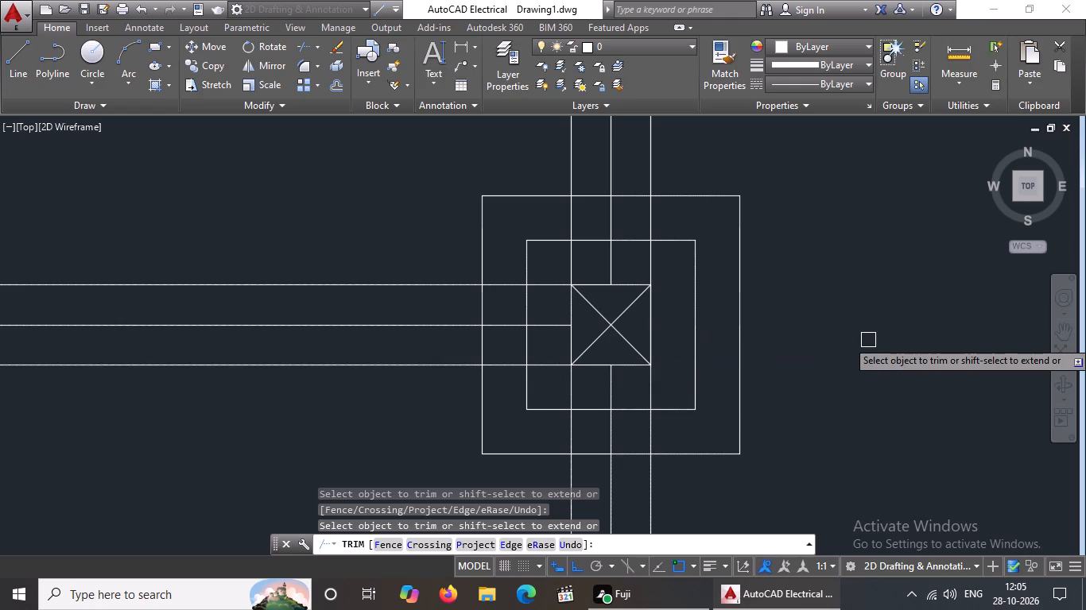
{"action": "key", "text": "Escape"}
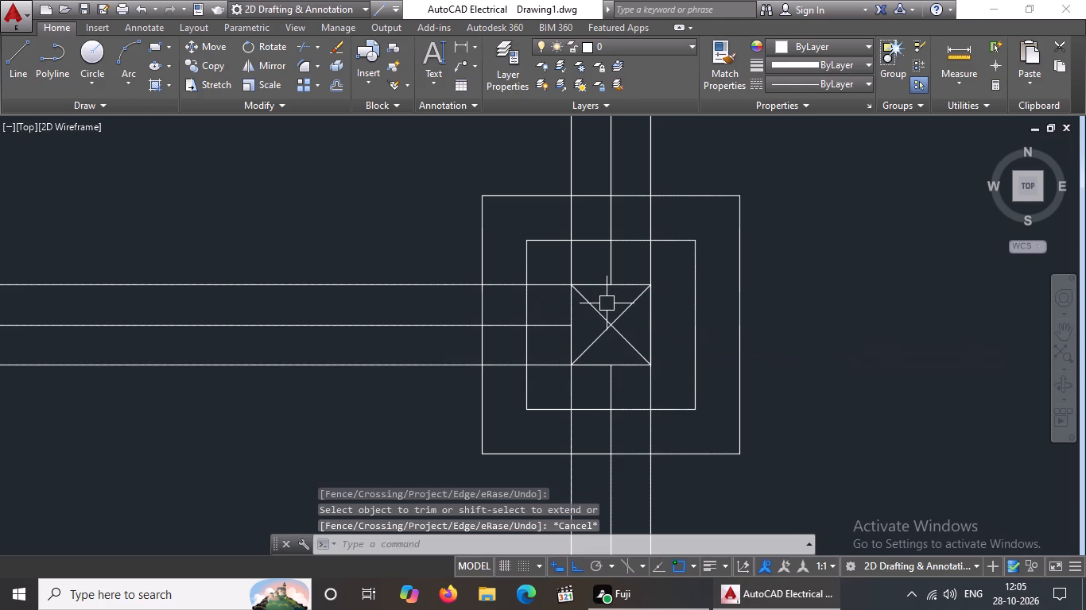
Erase the two crossing diagonals inside the middle column of the third row from the top.
{"action": "left_click", "coordinate": [603, 307]}
{"action": "key", "text": "Delete"}
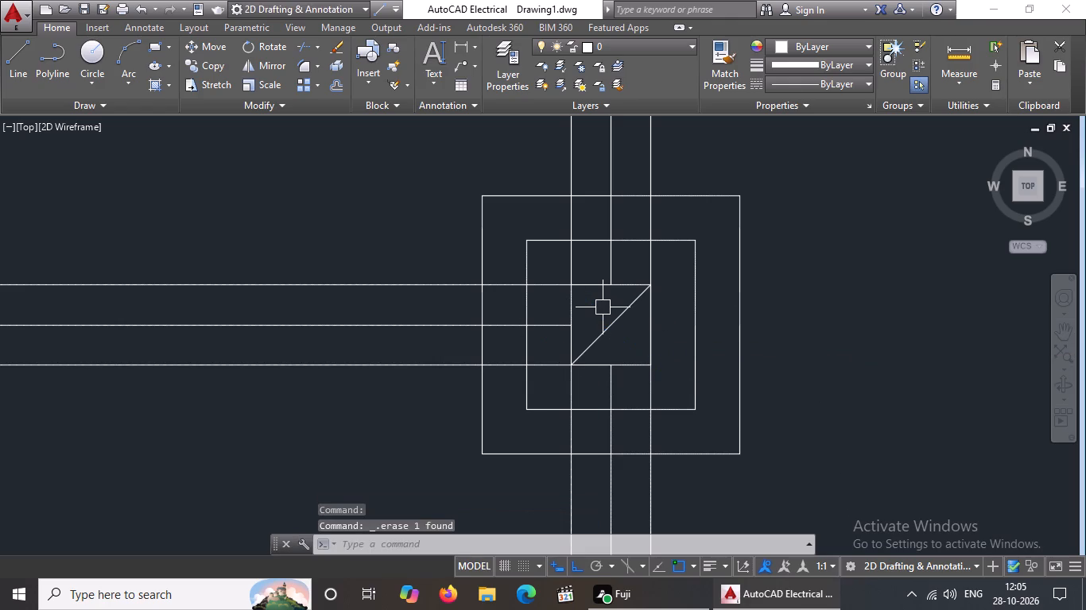
{"action": "left_click", "coordinate": [615, 319]}
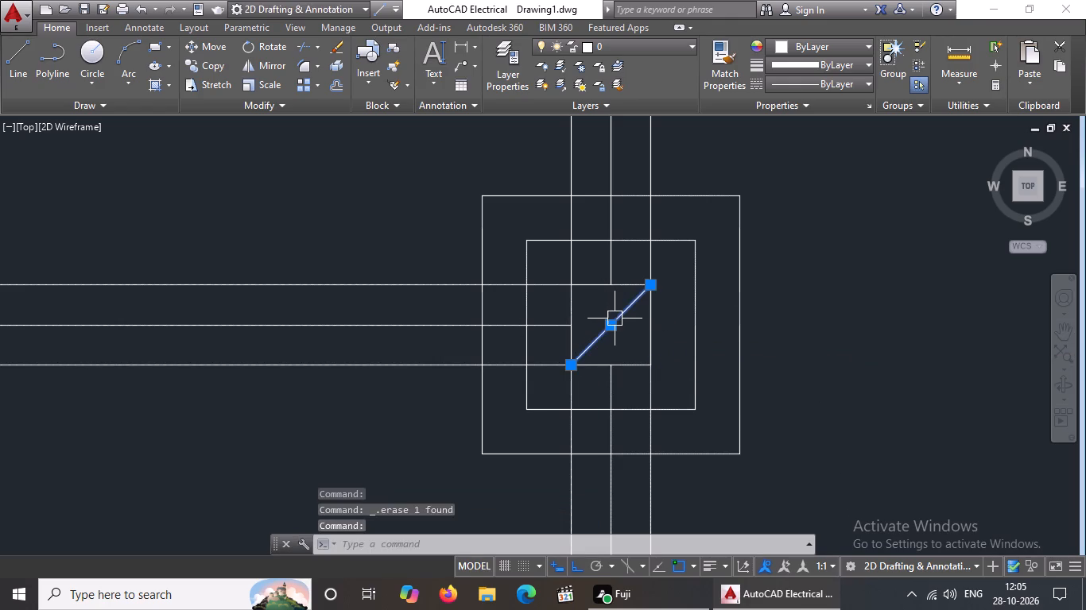
{"action": "key", "text": "Delete"}
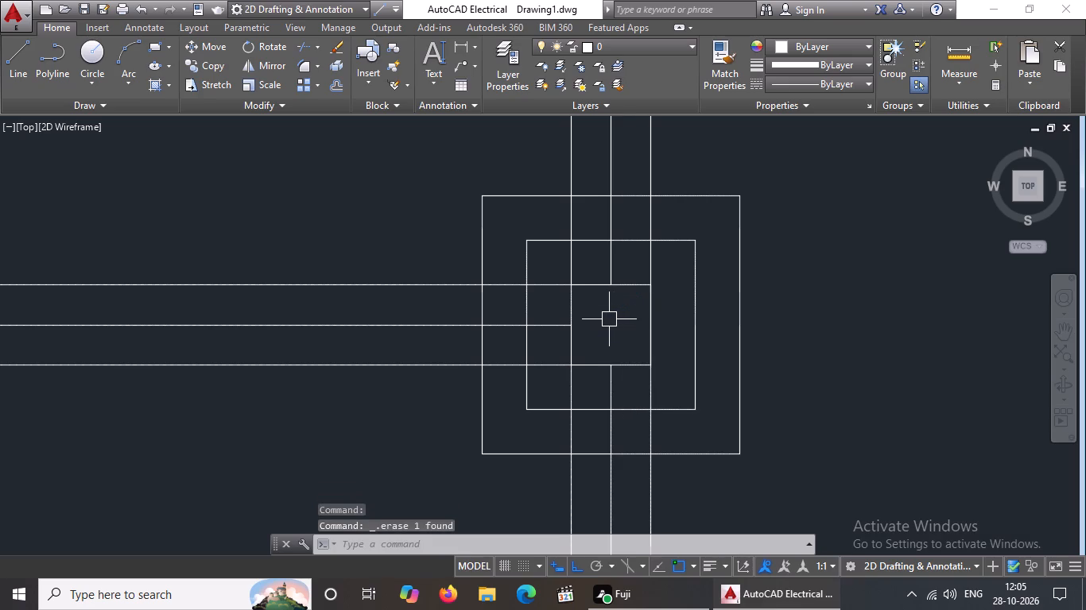
Erase the two crossing diagonals inside the middle column of the second row from the top.
{"action": "scroll", "coordinate": [609, 319], "scroll_direction": "down", "scroll_amount": 5}
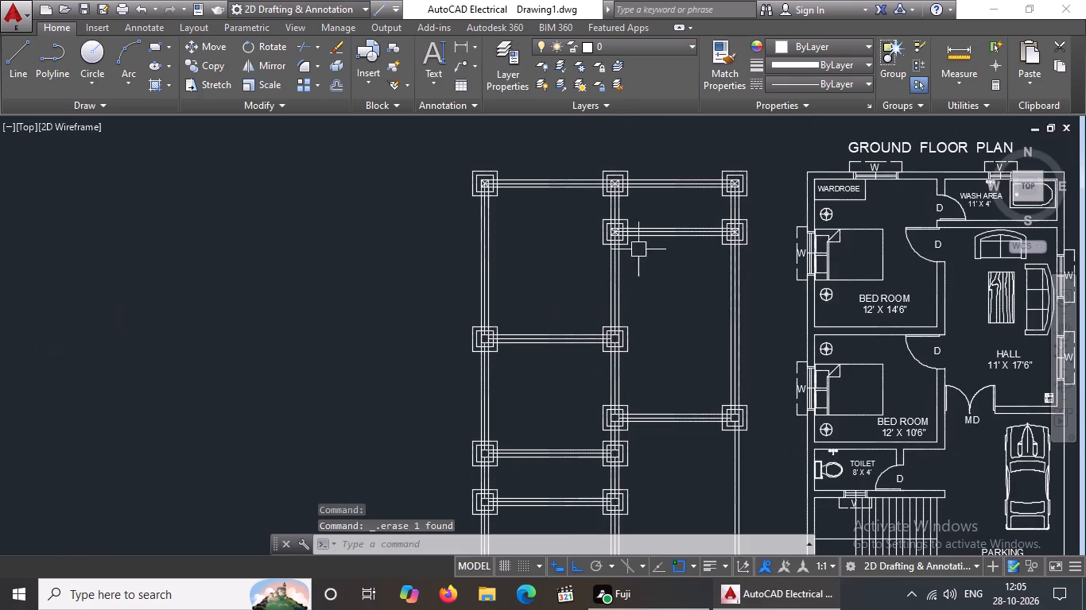
{"action": "scroll", "coordinate": [635, 231], "scroll_direction": "up", "scroll_amount": 5}
{"action": "scroll", "coordinate": [491, 186], "scroll_direction": "up", "scroll_amount": 3}
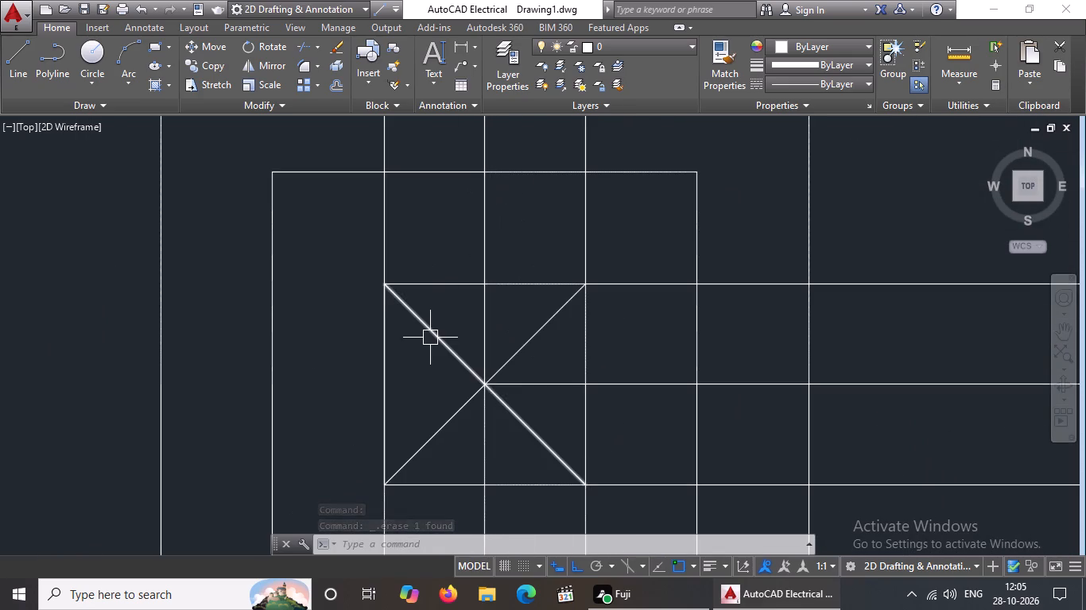
{"action": "left_click", "coordinate": [430, 338]}
{"action": "key", "text": "Delete"}
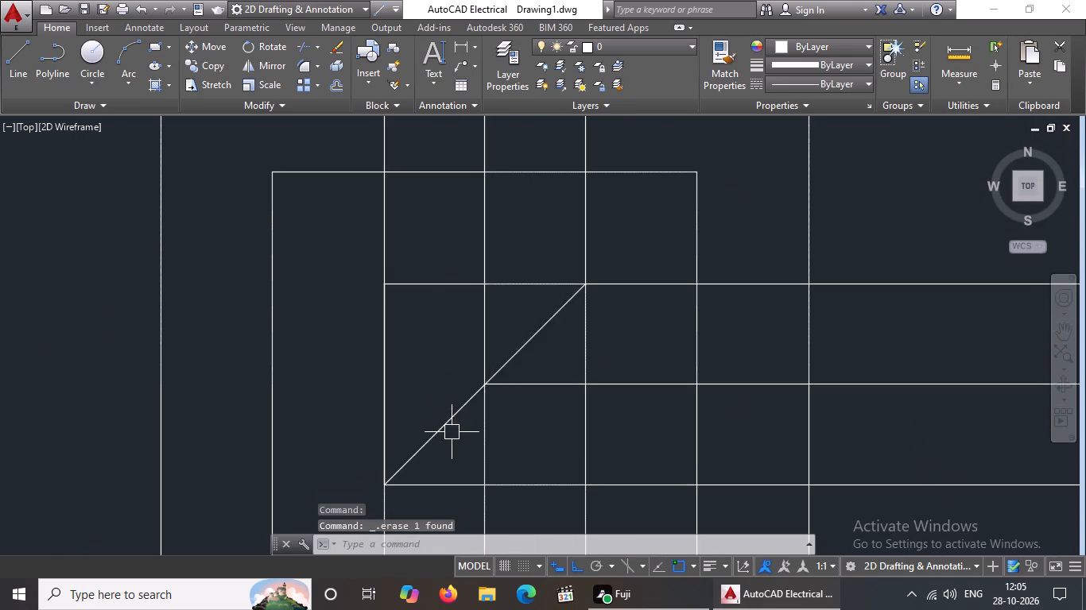
{"action": "left_click", "coordinate": [450, 417]}
{"action": "key", "text": "Delete"}
Trim the horizontal and both vertical centre-line segments inside the second-row-from-top middle column, using all objects as cutting edges.
{"action": "type", "text": "TR"}
{"action": "key", "text": "Return"}
{"action": "key", "text": "Return"}
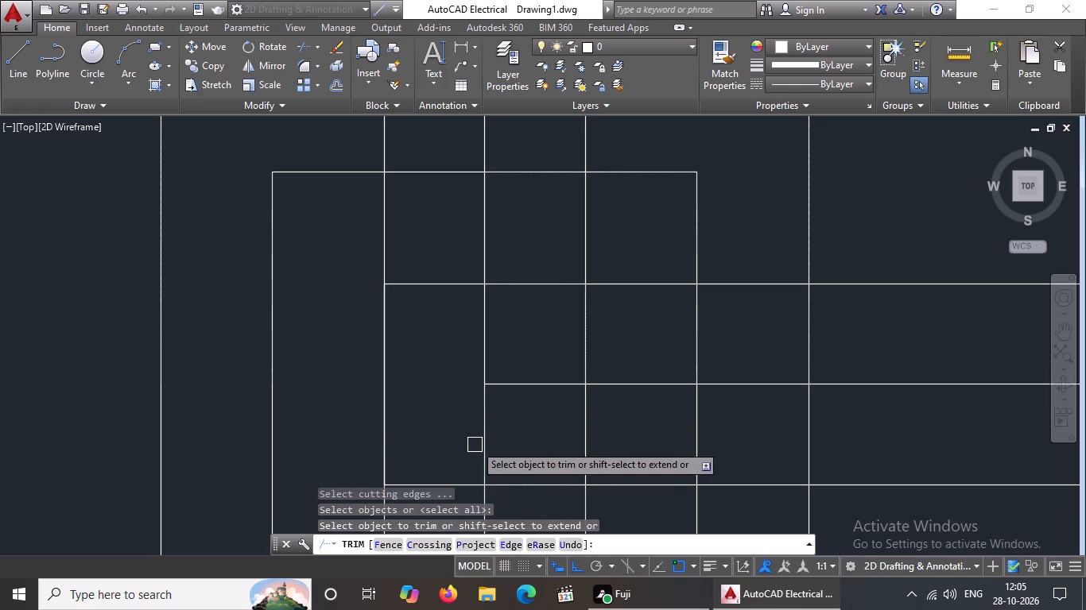
{"action": "left_click", "coordinate": [478, 442]}
{"action": "left_click", "coordinate": [530, 382]}
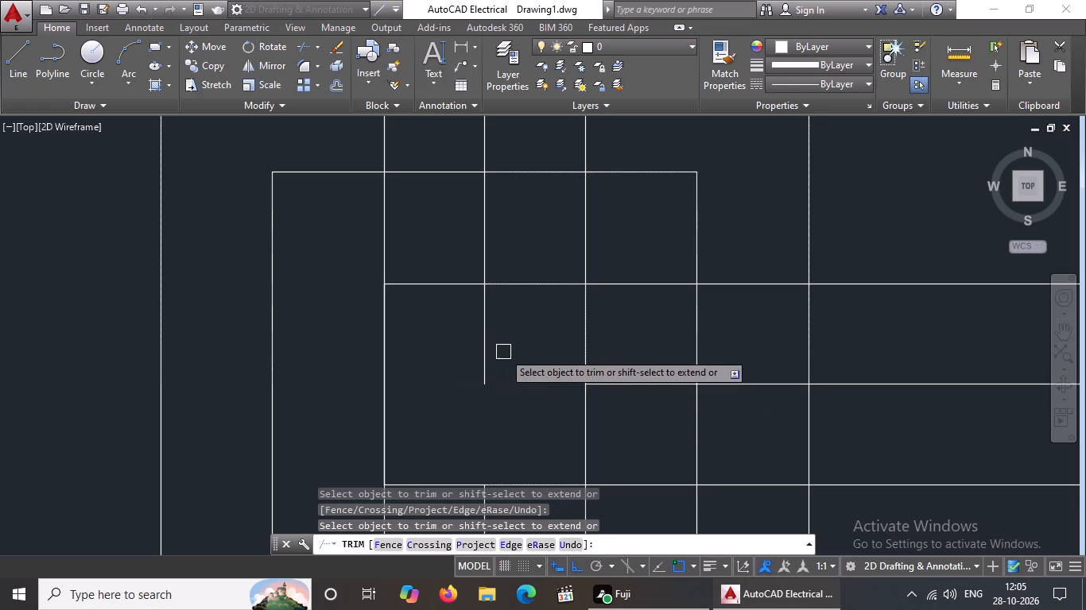
{"action": "left_click", "coordinate": [491, 357]}
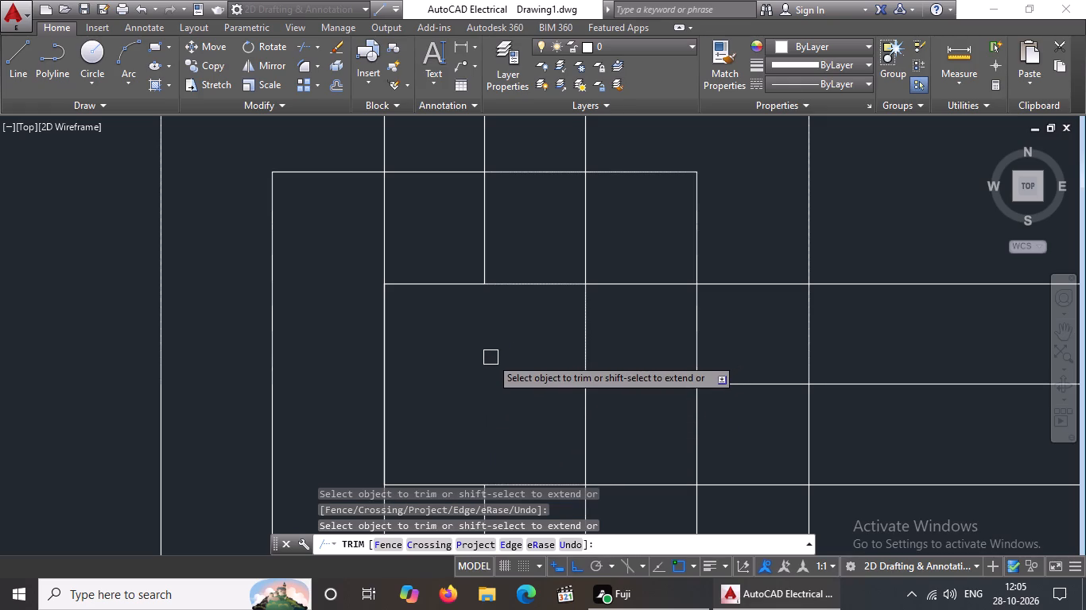
Trim the centre-line segments inside the right-wall column of the second row from the top.
{"action": "scroll", "coordinate": [494, 374], "scroll_direction": "down", "scroll_amount": 3}
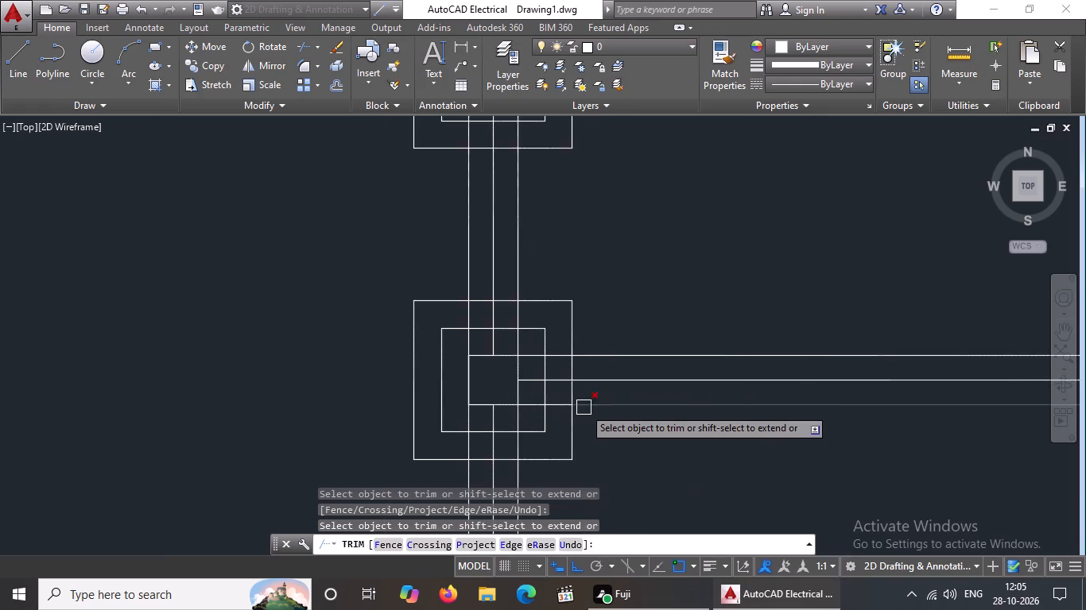
{"action": "scroll", "coordinate": [584, 407], "scroll_direction": "down", "scroll_amount": 2}
{"action": "scroll", "coordinate": [885, 402], "scroll_direction": "up", "scroll_amount": 3}
{"action": "scroll", "coordinate": [778, 395], "scroll_direction": "up", "scroll_amount": 2}
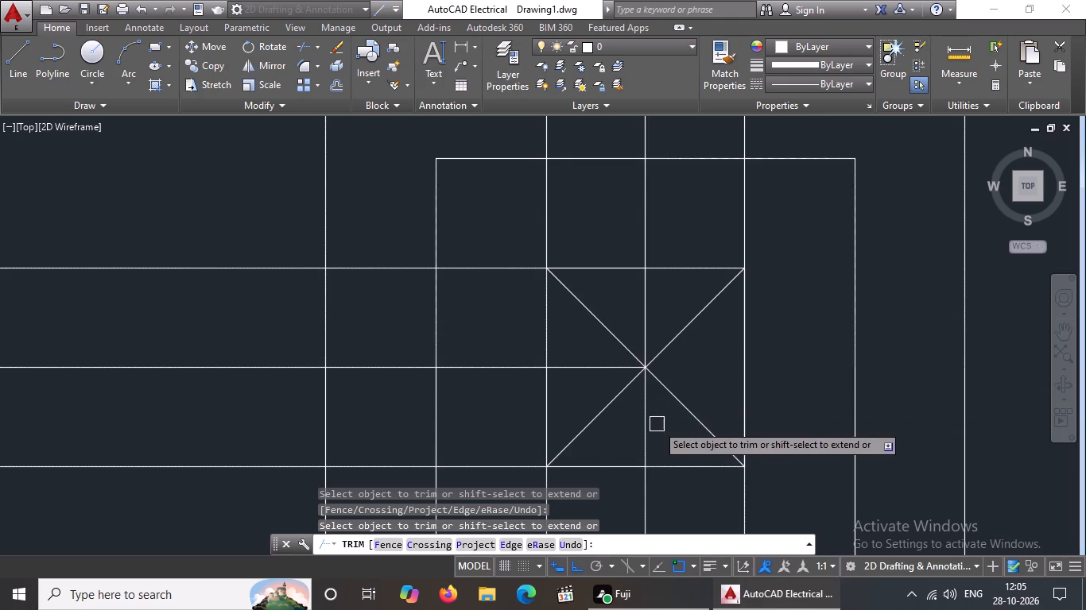
{"action": "left_click", "coordinate": [654, 427]}
{"action": "left_click", "coordinate": [636, 428]}
{"action": "left_click", "coordinate": [580, 376]}
{"action": "left_click", "coordinate": [579, 351]}
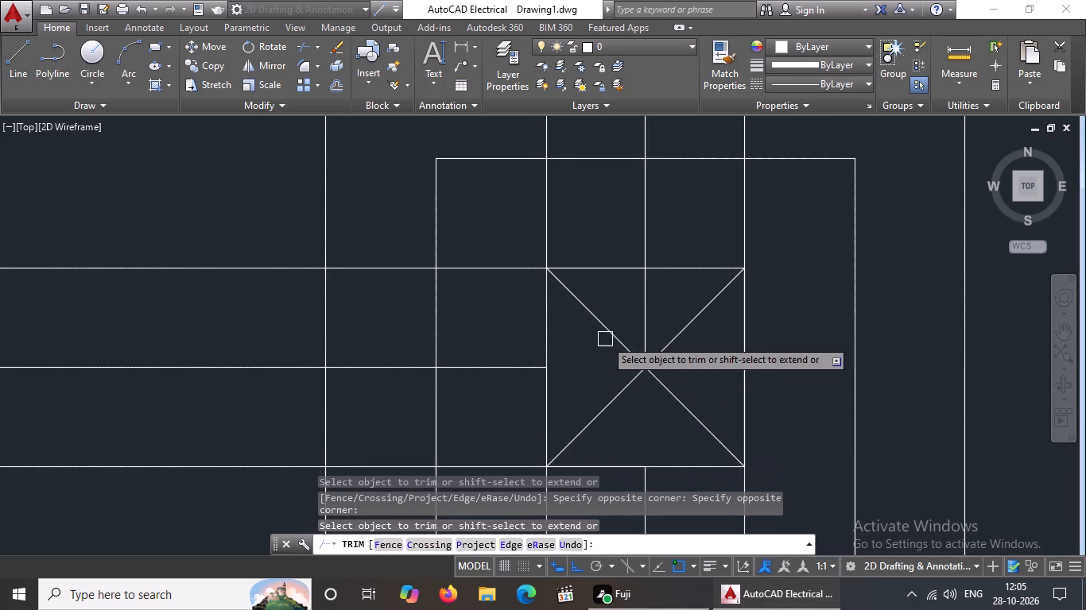
{"action": "left_click_drag", "start_coordinate": [634, 315], "coordinate": [659, 313]}
{"action": "left_click", "coordinate": [673, 313]}
{"action": "key", "text": "Escape"}
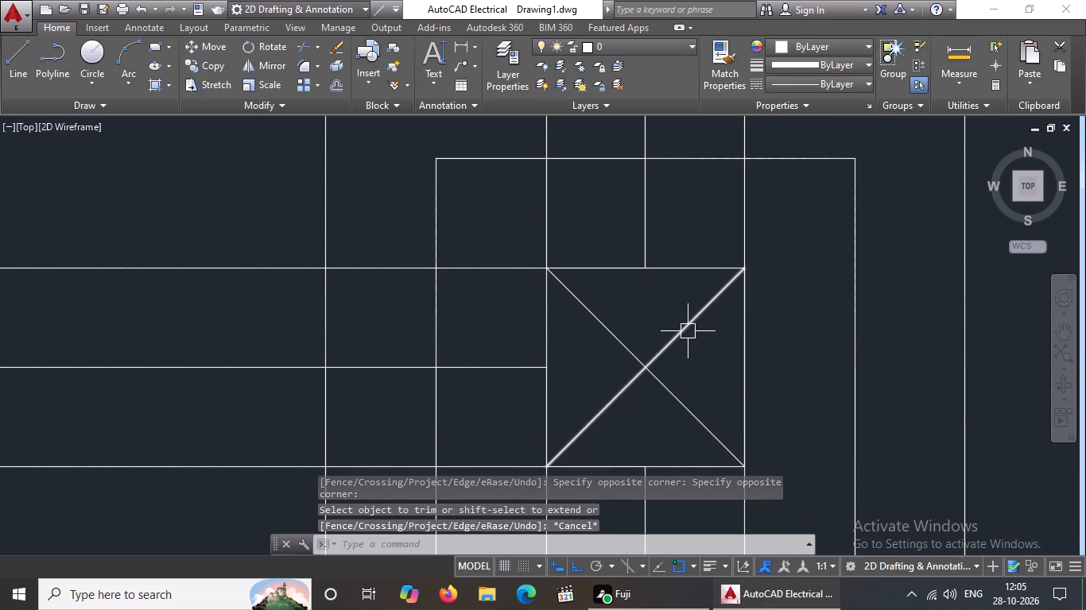
Erase the two crossing diagonals inside the right-wall column of the second row from the top.
{"action": "left_click", "coordinate": [688, 329]}
{"action": "key", "text": "Delete"}
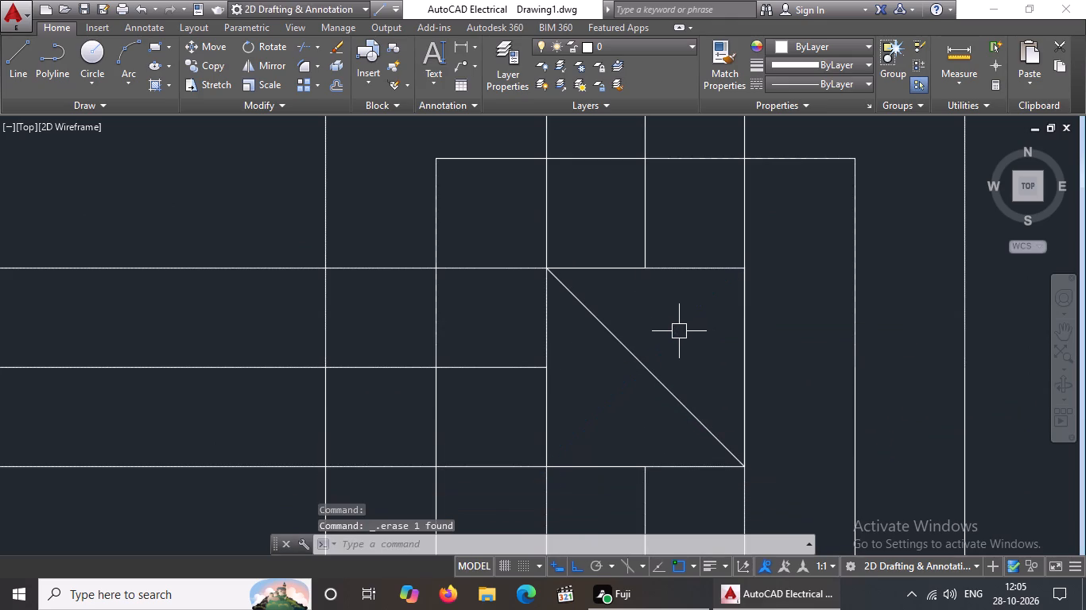
{"action": "left_click", "coordinate": [641, 357]}
{"action": "key", "text": "Delete"}
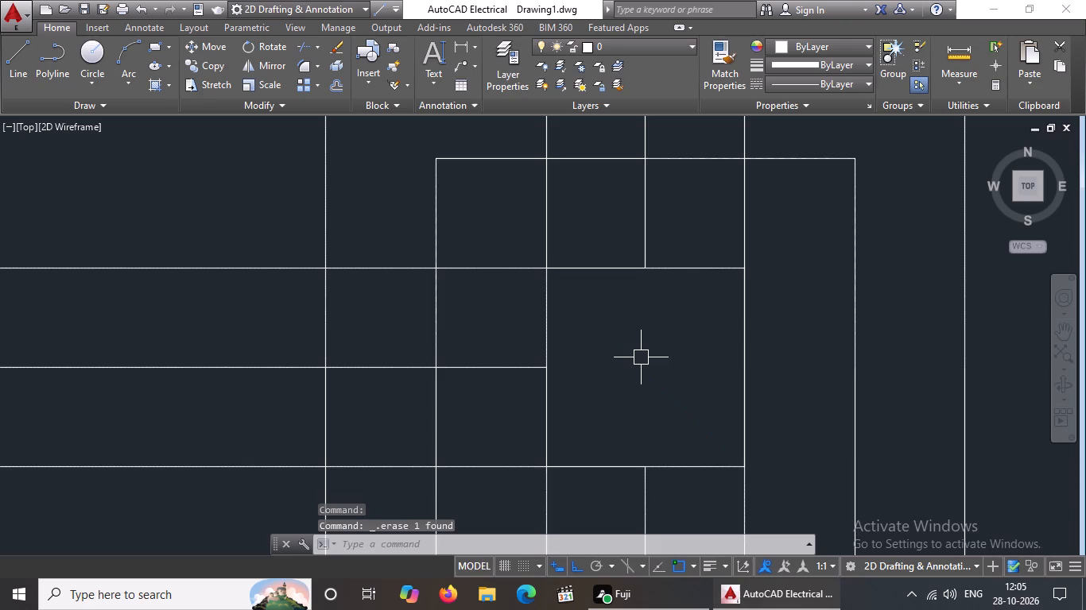
Erase the two crossing diagonals inside the top-right corner column.
{"action": "scroll", "coordinate": [640, 358], "scroll_direction": "down", "scroll_amount": 6}
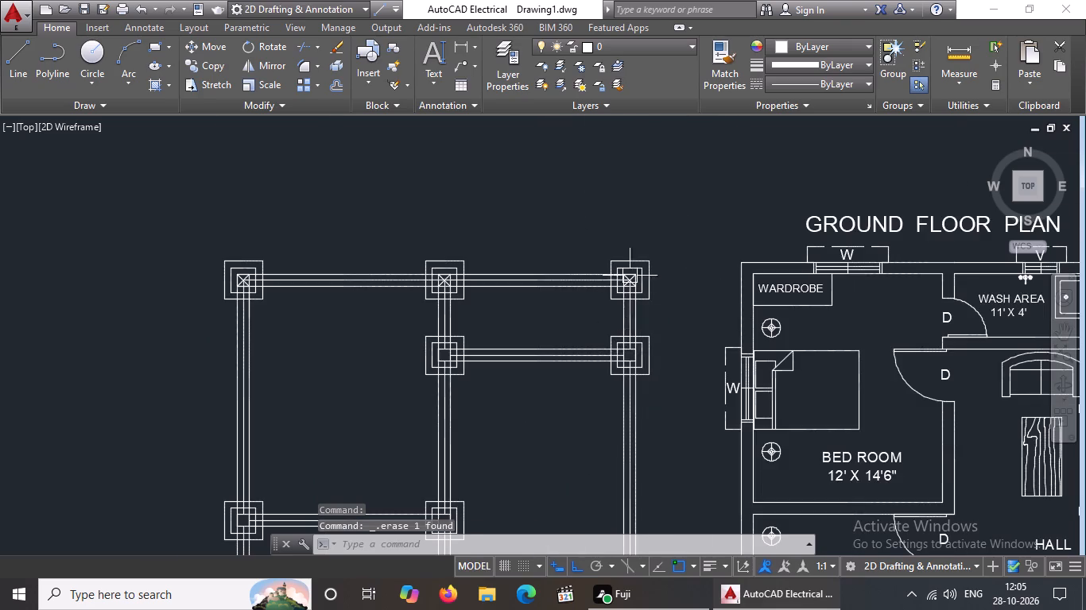
{"action": "scroll", "coordinate": [630, 274], "scroll_direction": "up", "scroll_amount": 6}
{"action": "left_click", "coordinate": [575, 324]}
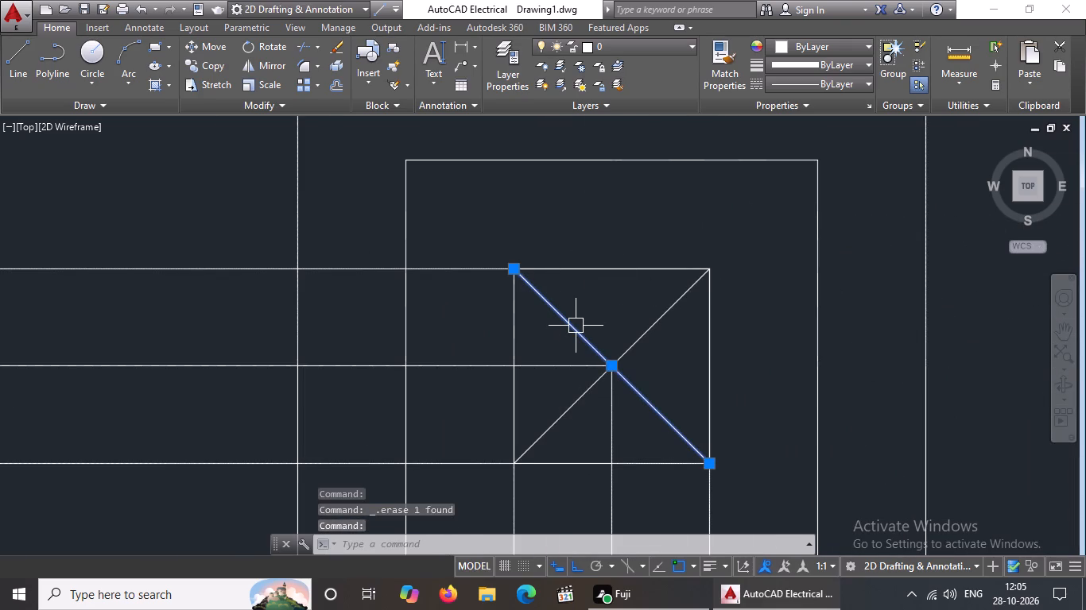
{"action": "key", "text": "Delete"}
{"action": "left_click", "coordinate": [656, 329]}
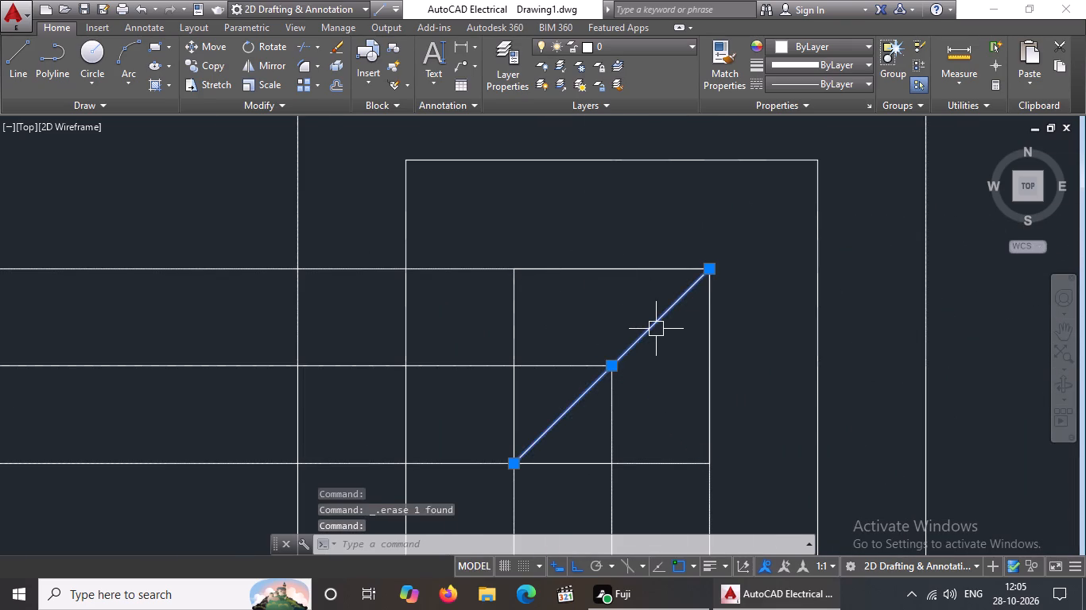
{"action": "key", "text": "Delete"}
Trim the vertical and horizontal centre-line segments inside the top-right corner column, using all objects as cutting edges.
{"action": "type", "text": "TR"}
{"action": "key", "text": "Return"}
{"action": "key", "text": "Return"}
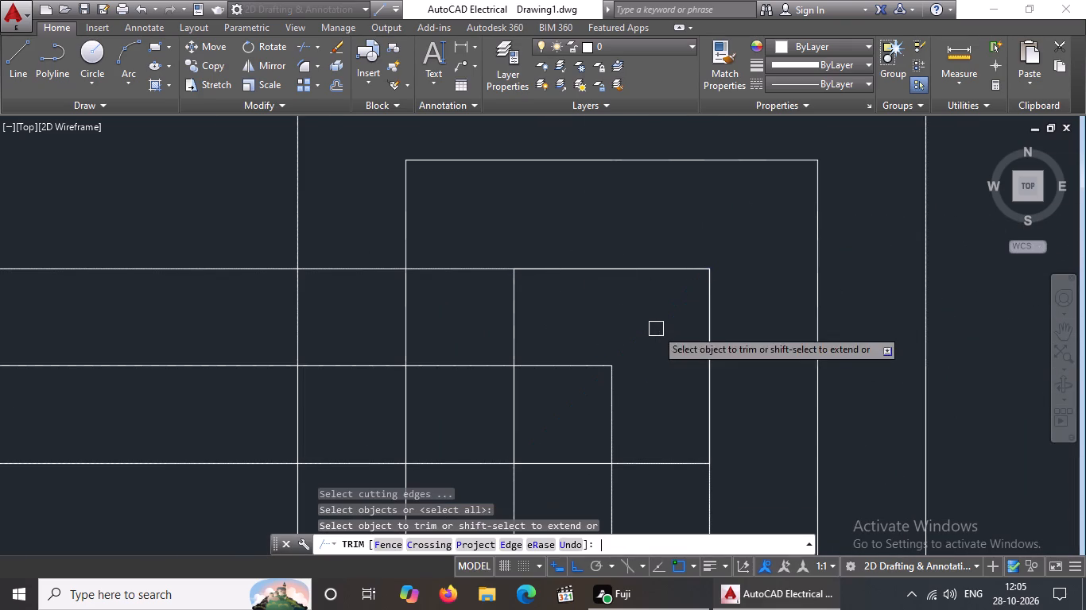
{"action": "left_click", "coordinate": [612, 388]}
{"action": "left_click", "coordinate": [564, 368]}
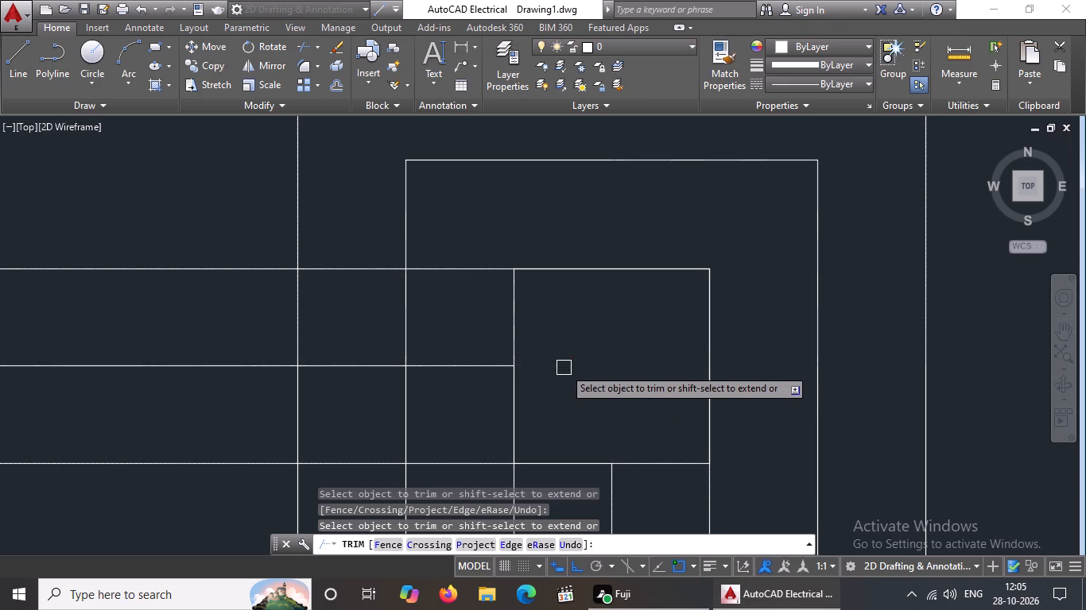
{"action": "scroll", "coordinate": [571, 371], "scroll_direction": "down", "scroll_amount": 8}
{"action": "key", "text": "Escape"}
Erase the two crossing diagonals inside the middle column of the top row.
{"action": "scroll", "coordinate": [273, 356], "scroll_direction": "up", "scroll_amount": 5}
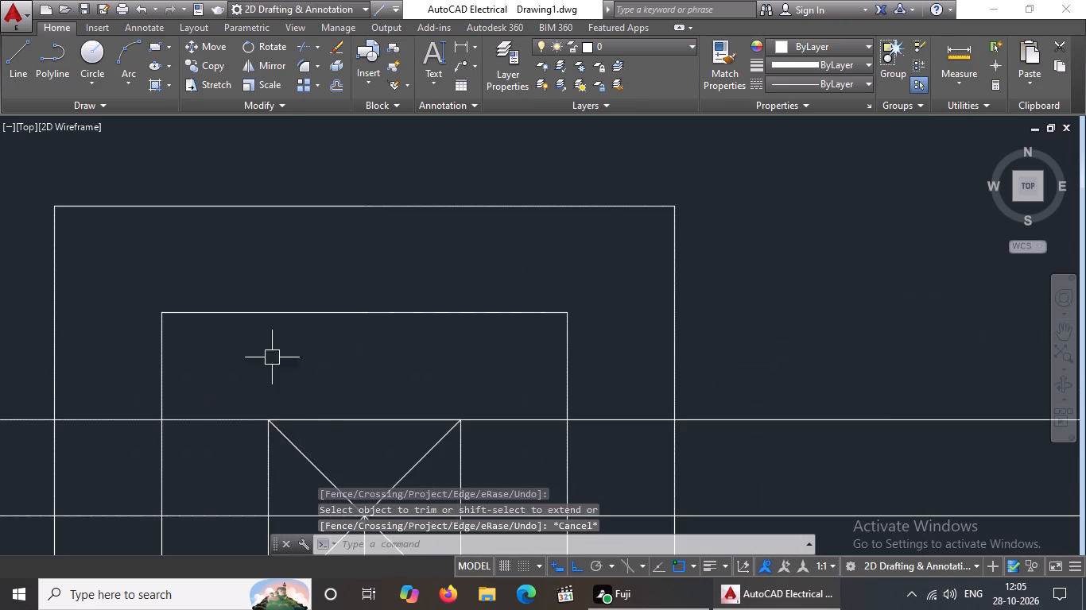
{"action": "left_click", "coordinate": [288, 445]}
{"action": "scroll", "coordinate": [321, 405], "scroll_direction": "down", "scroll_amount": 6}
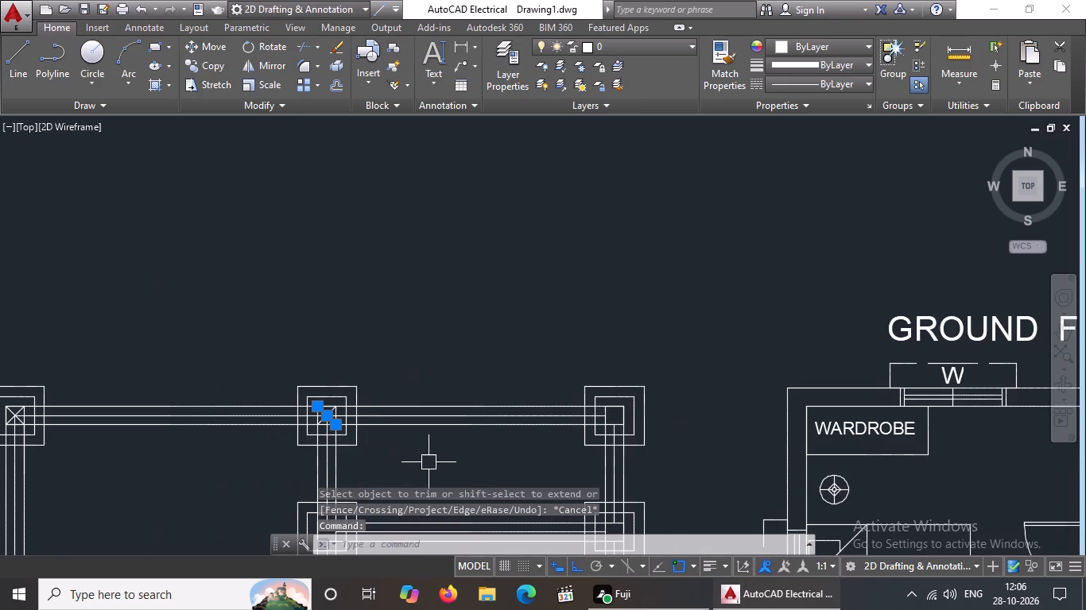
{"action": "key", "text": "Delete"}
{"action": "scroll", "coordinate": [326, 413], "scroll_direction": "up", "scroll_amount": 4}
{"action": "left_click", "coordinate": [341, 412]}
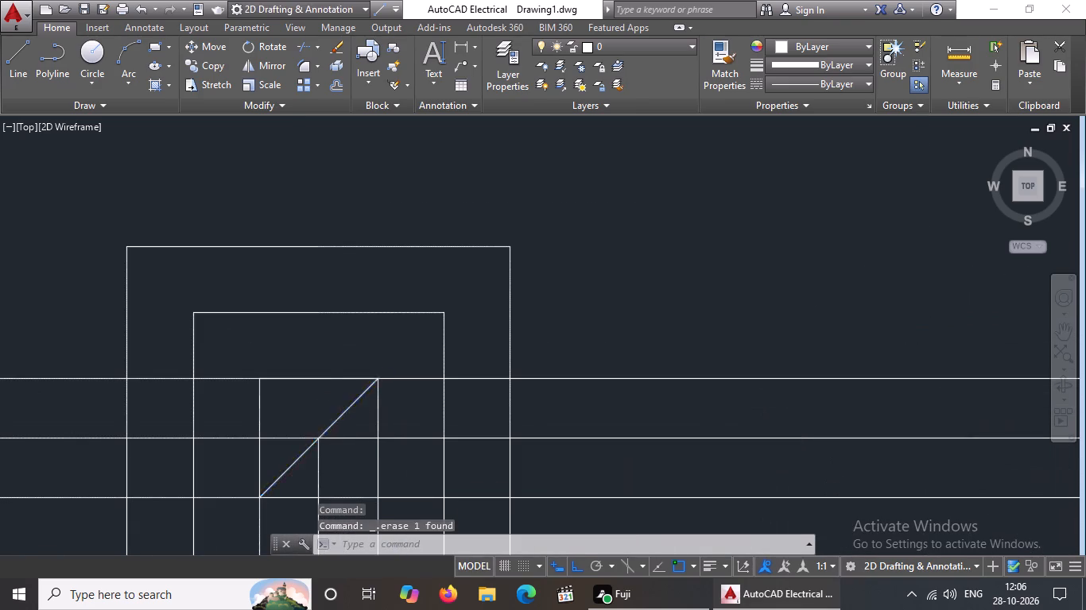
{"action": "key", "text": "Delete"}
Trim the vertical and both horizontal centre-line segments inside the top-row middle column, using all objects as cutting edges.
{"action": "type", "text": "TR"}
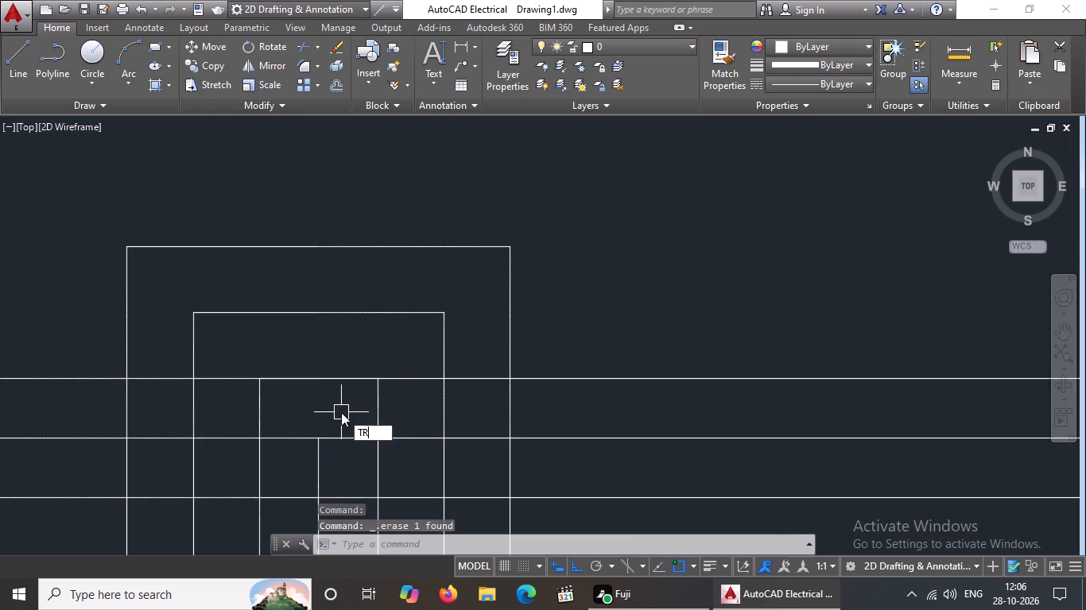
{"action": "key", "text": "Return"}
{"action": "key", "text": "Return"}
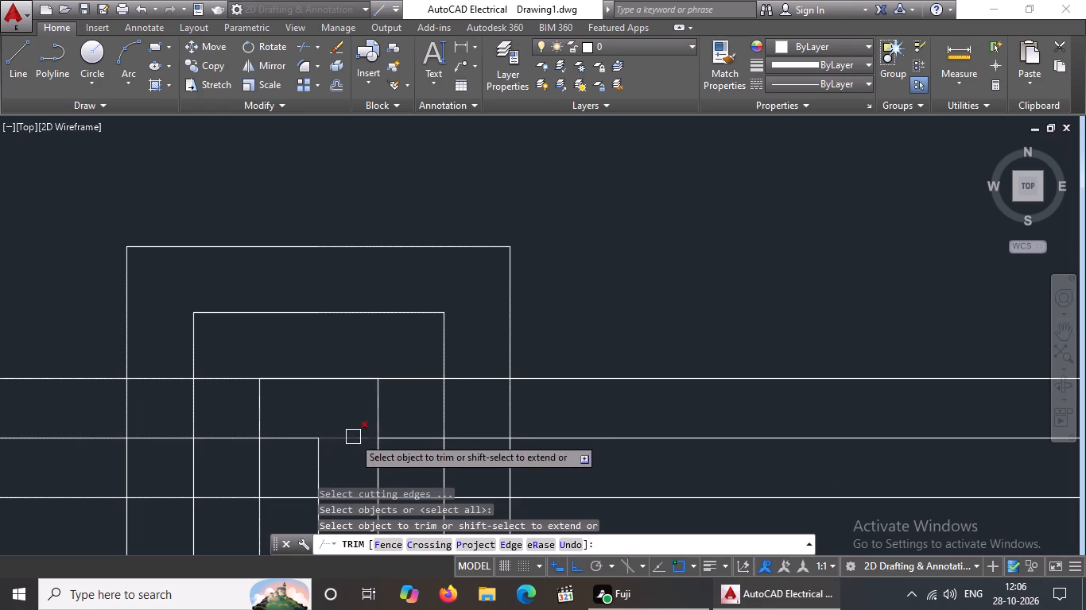
{"action": "left_click", "coordinate": [353, 437]}
{"action": "left_click", "coordinate": [316, 472]}
{"action": "left_click", "coordinate": [298, 443]}
Trim the vertical and horizontal centre-line segments inside the top-left corner column.
{"action": "scroll", "coordinate": [313, 433], "scroll_direction": "down", "scroll_amount": 5}
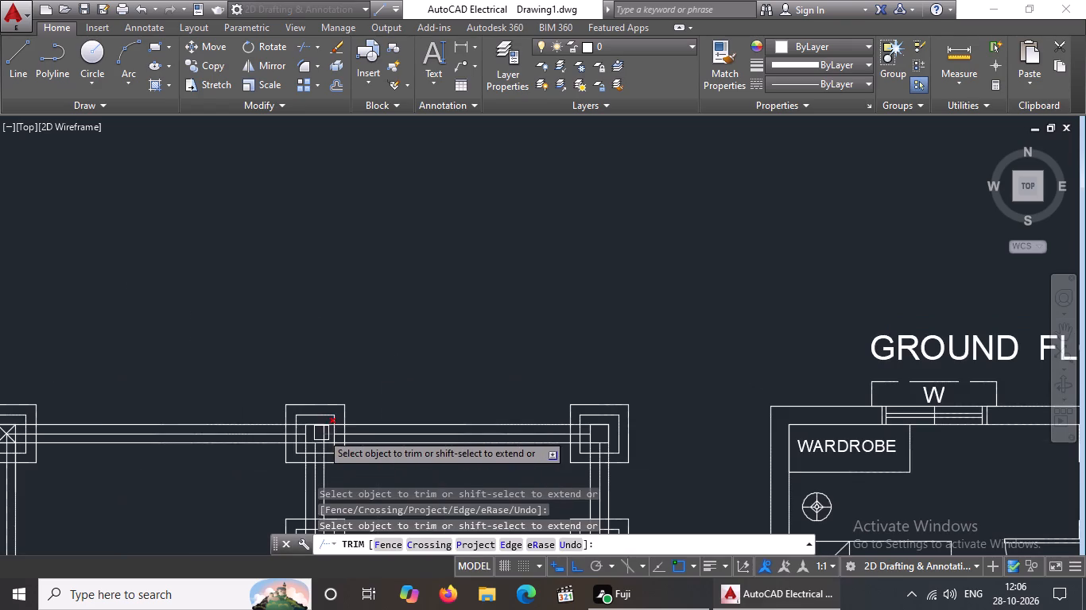
{"action": "scroll", "coordinate": [79, 436], "scroll_direction": "down", "scroll_amount": 3}
{"action": "scroll", "coordinate": [35, 457], "scroll_direction": "up", "scroll_amount": 5}
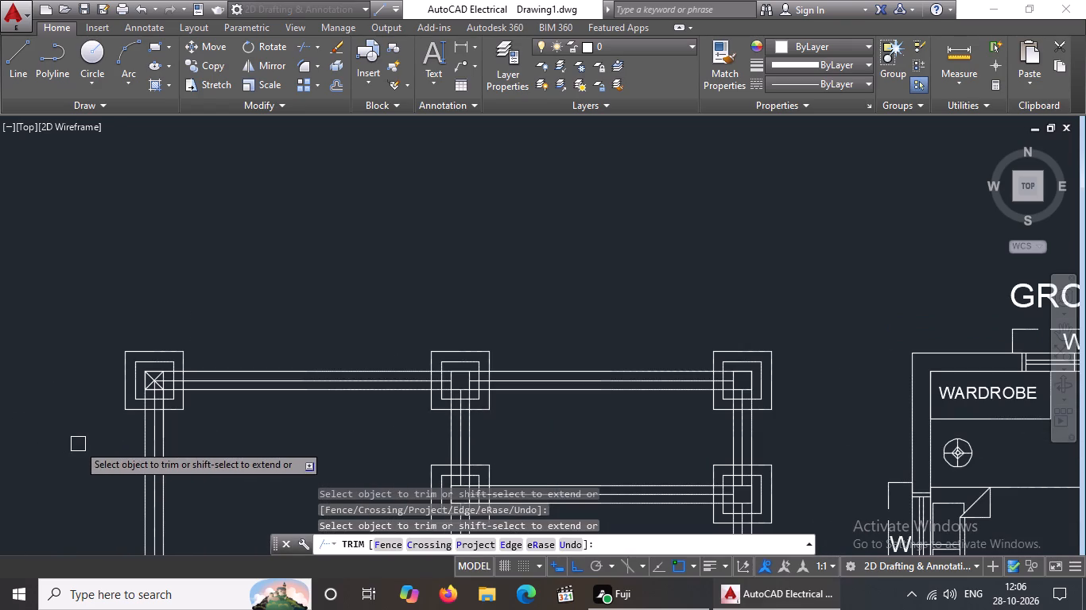
{"action": "scroll", "coordinate": [158, 392], "scroll_direction": "up", "scroll_amount": 4}
{"action": "left_click_drag", "start_coordinate": [118, 362], "coordinate": [126, 356]}
{"action": "left_click", "coordinate": [161, 330]}
{"action": "key", "text": "Escape"}
Erase the two crossing diagonals inside the top-left corner column.
{"action": "left_click", "coordinate": [140, 343]}
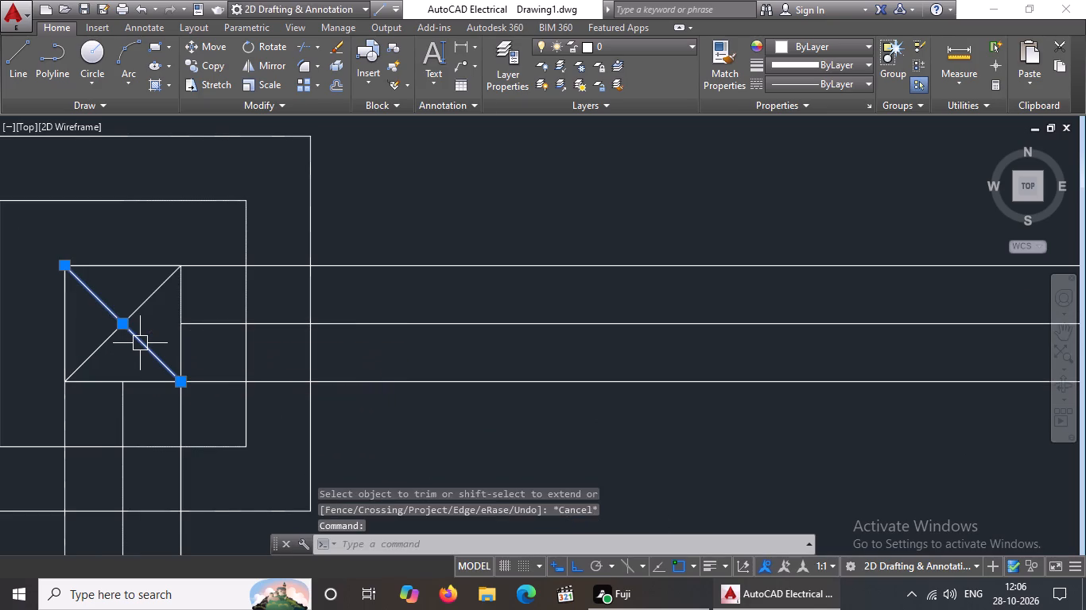
{"action": "key", "text": "Delete"}
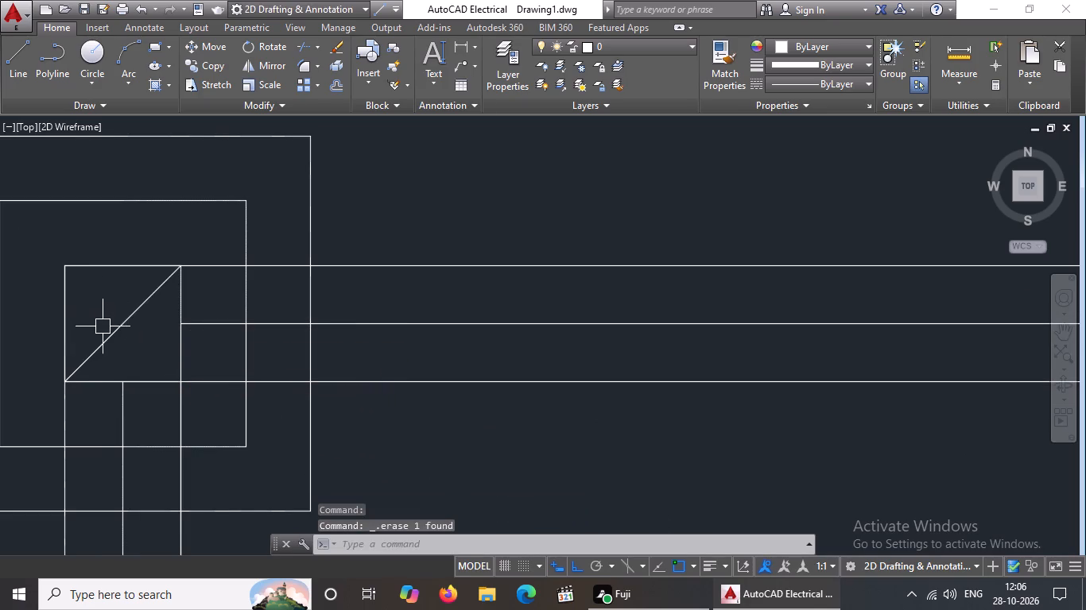
{"action": "left_click", "coordinate": [111, 338]}
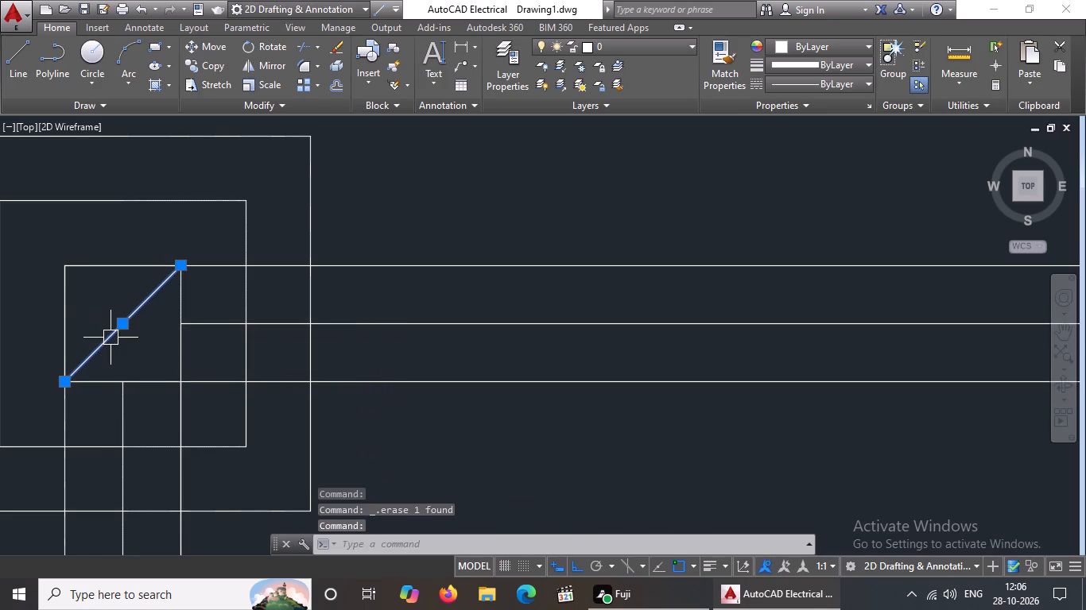
{"action": "key", "text": "Delete"}
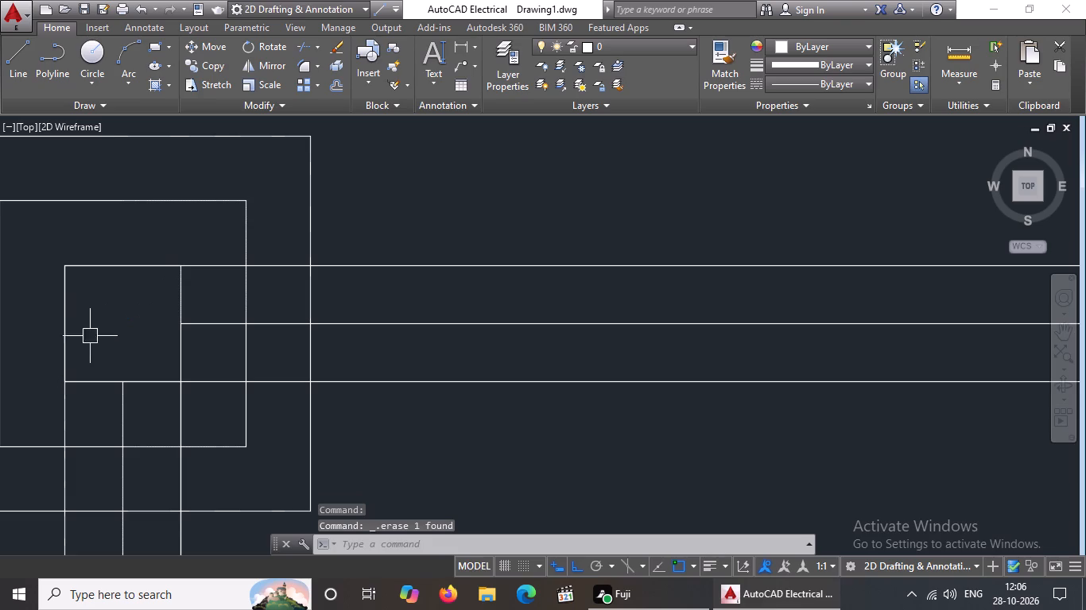
Turn off Ortho mode to allow lines at any angle around the top-left corner column.
{"action": "scroll", "coordinate": [99, 291], "scroll_direction": "down", "scroll_amount": 3}
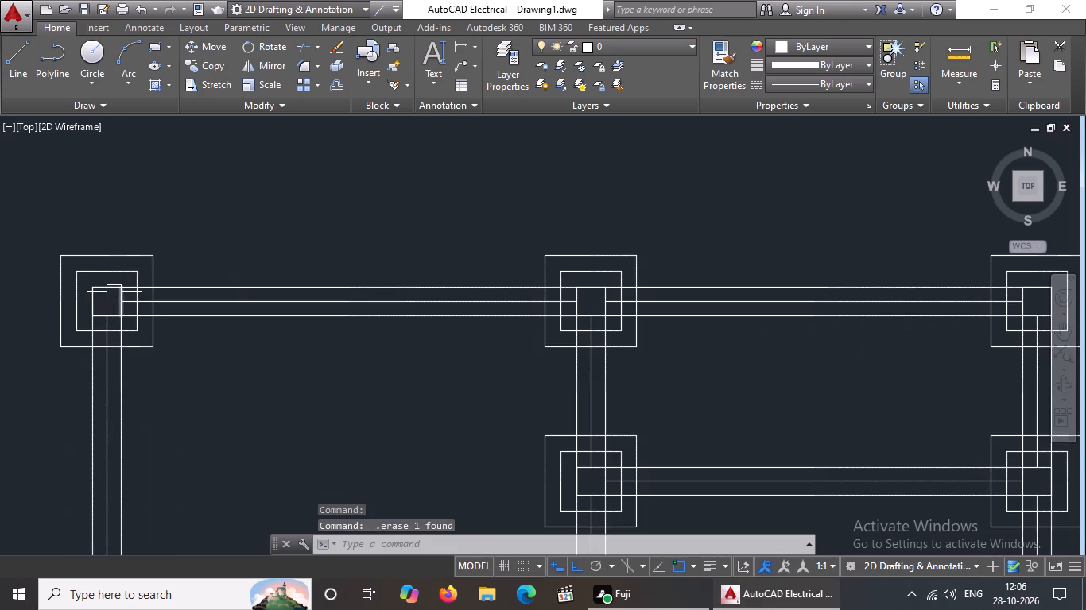
{"action": "scroll", "coordinate": [117, 293], "scroll_direction": "down", "scroll_amount": 2}
{"action": "scroll", "coordinate": [95, 307], "scroll_direction": "up", "scroll_amount": 3}
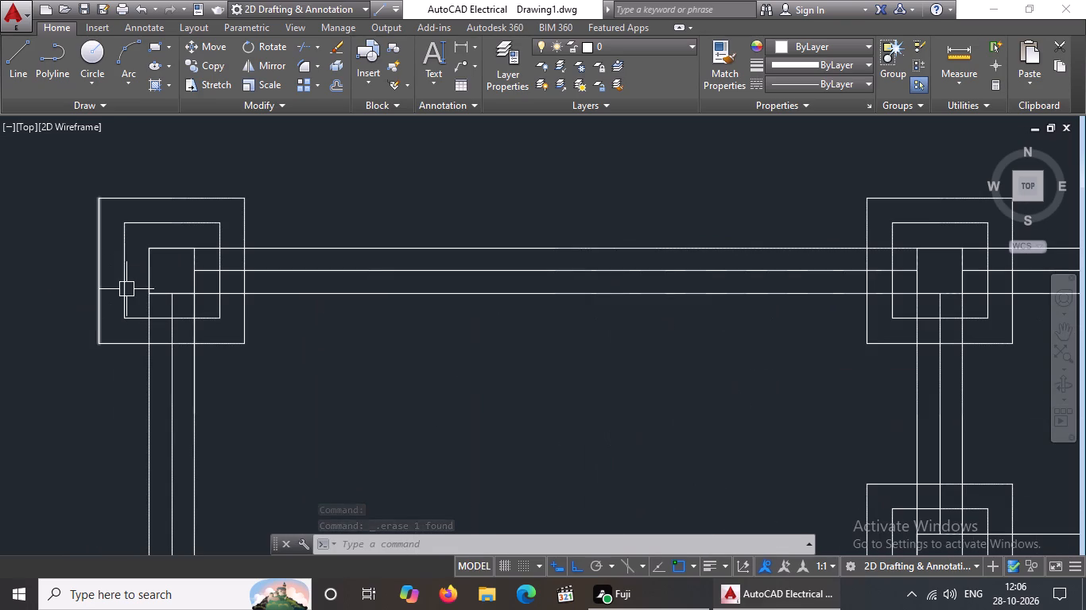
{"action": "scroll", "coordinate": [127, 288], "scroll_direction": "up", "scroll_amount": 2}
{"action": "key", "text": "l"}
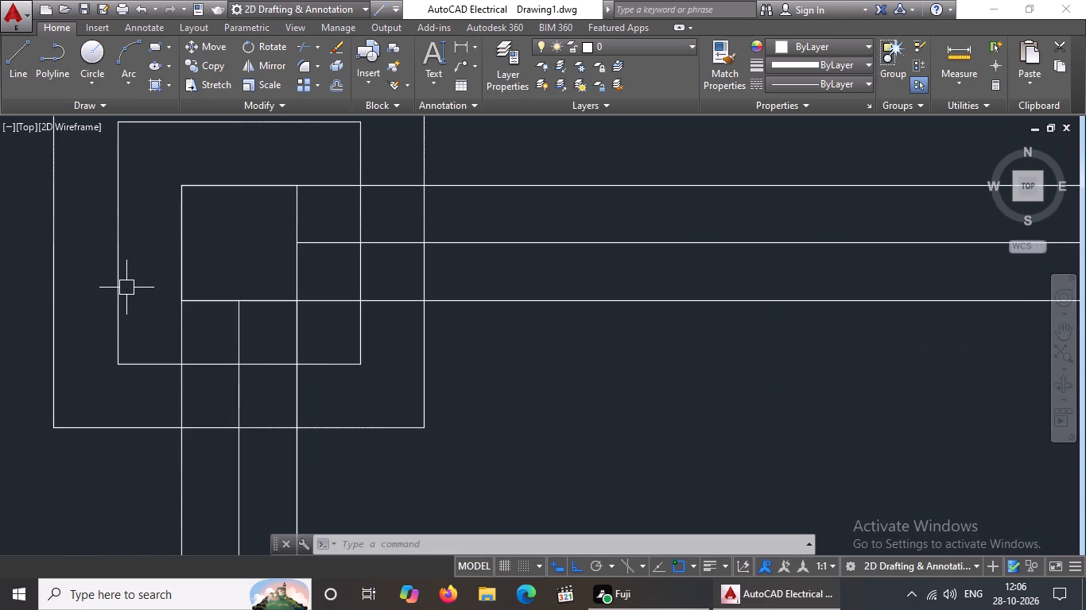
{"action": "key", "text": "Return"}
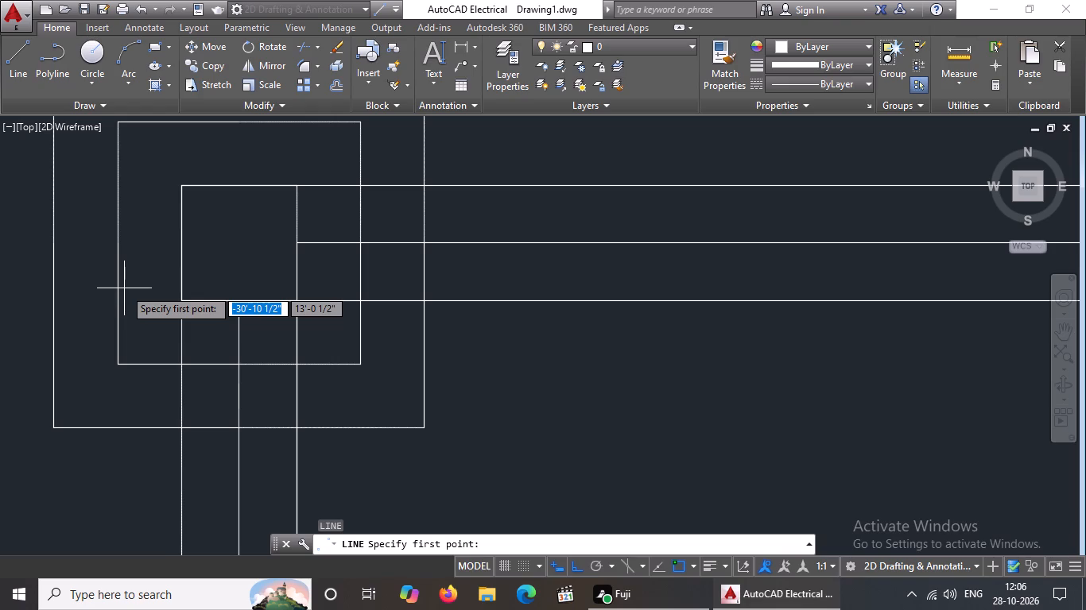
{"action": "left_click", "coordinate": [185, 183]}
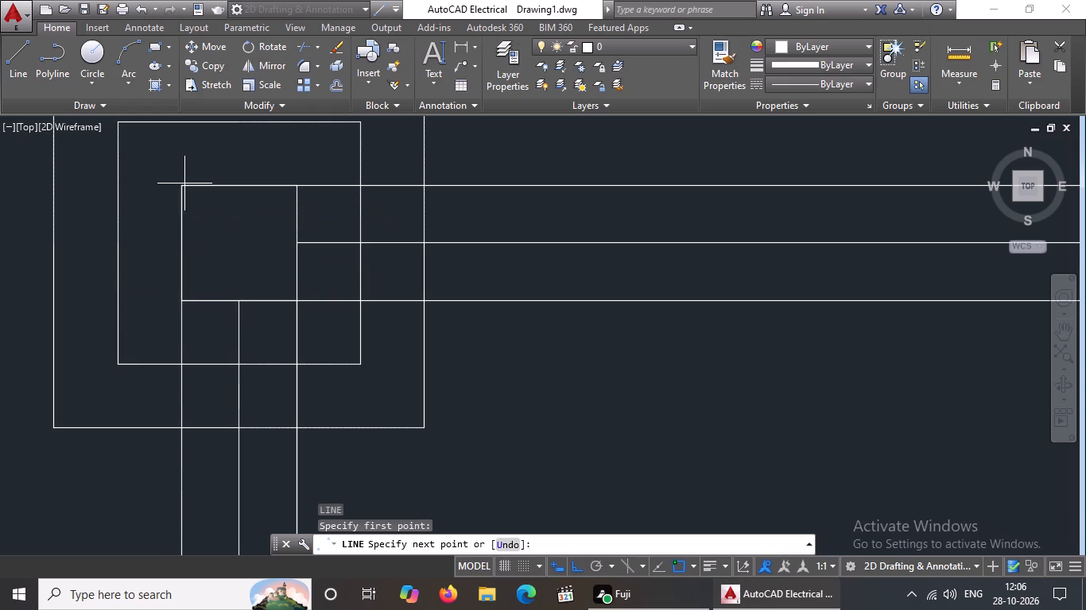
{"action": "left_click", "coordinate": [580, 567]}
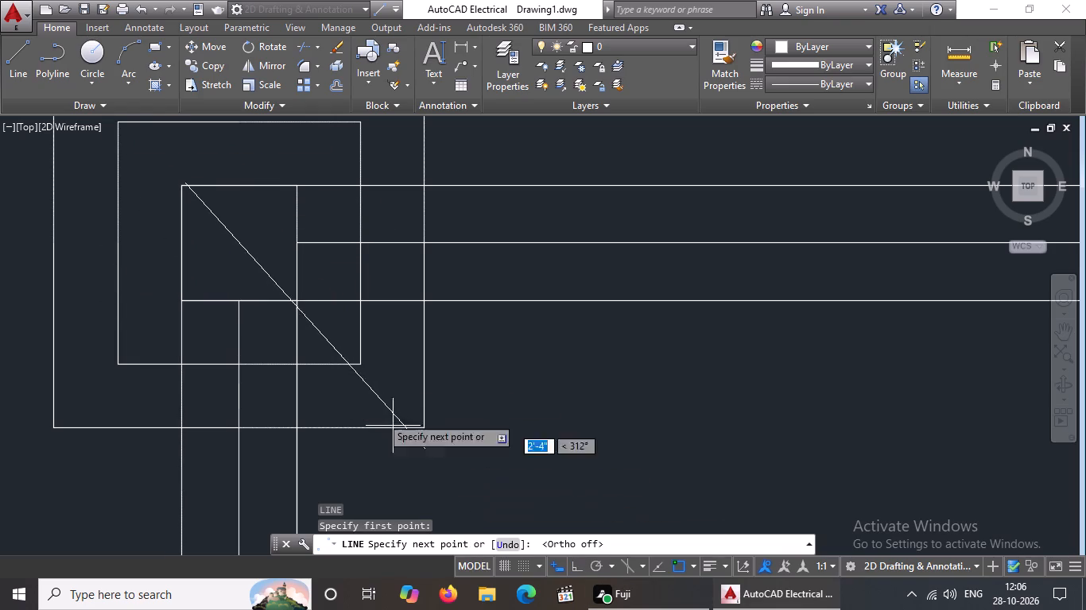
{"action": "scroll", "coordinate": [189, 268], "scroll_direction": "down", "scroll_amount": 3}
{"action": "key", "text": "Escape"}
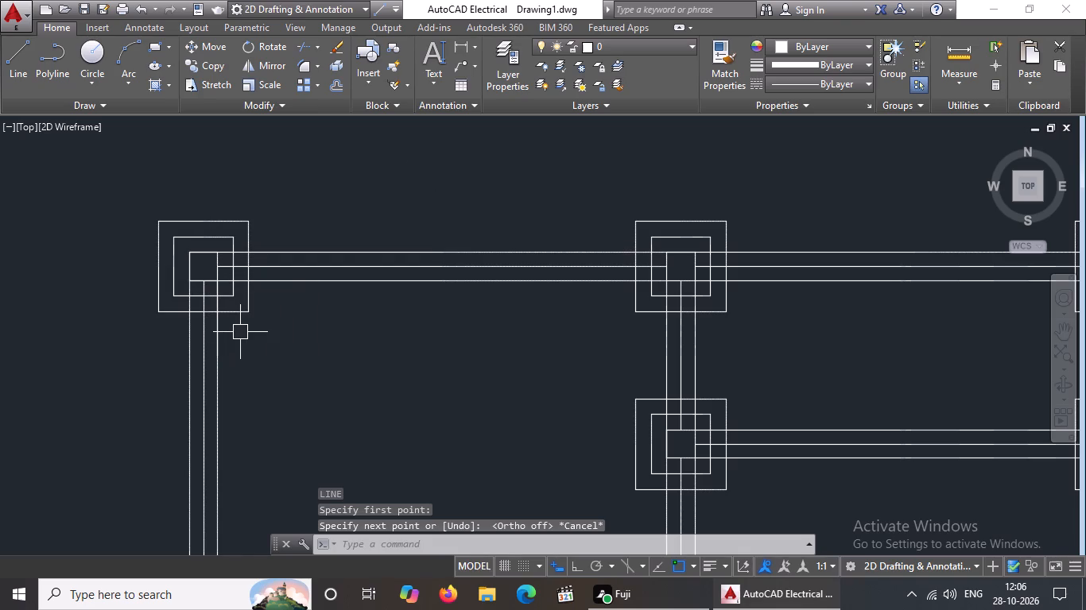
Draw a diagonal line about 7" long from the inner offset square's upper-left corner to the top-left column's upper-left corner.
{"action": "scroll", "coordinate": [193, 252], "scroll_direction": "up", "scroll_amount": 4}
{"action": "key", "text": "l"}
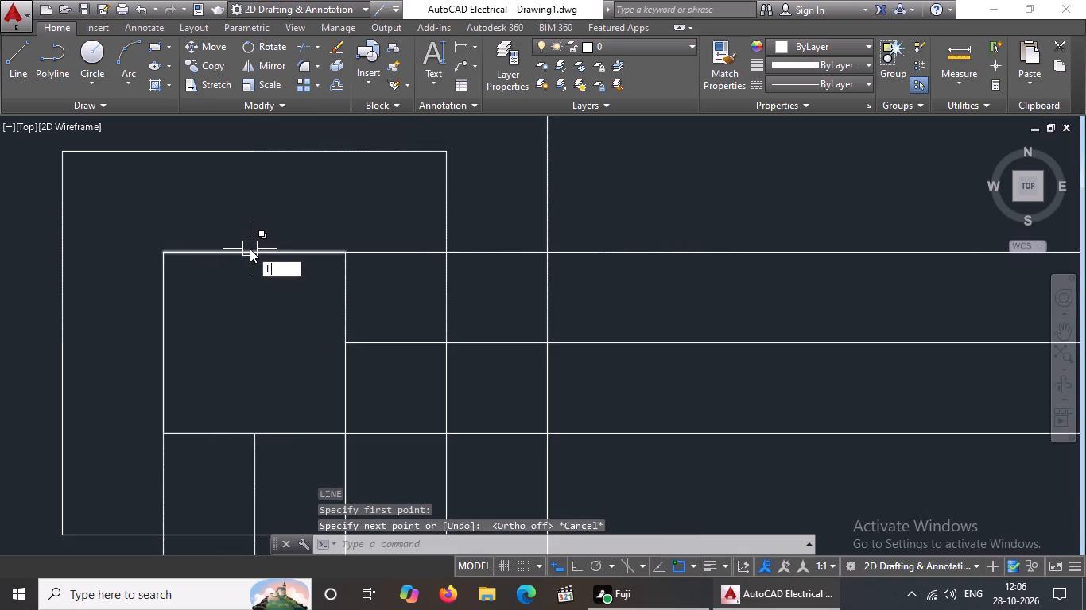
{"action": "key", "text": "Return"}
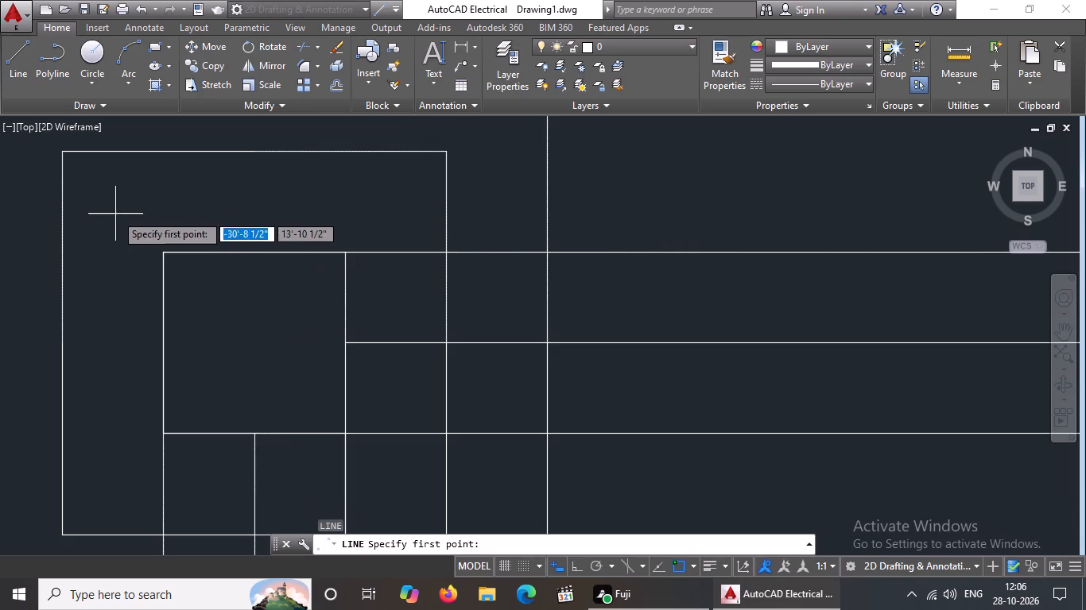
{"action": "left_click_drag", "start_coordinate": [63, 152], "coordinate": [68, 172]}
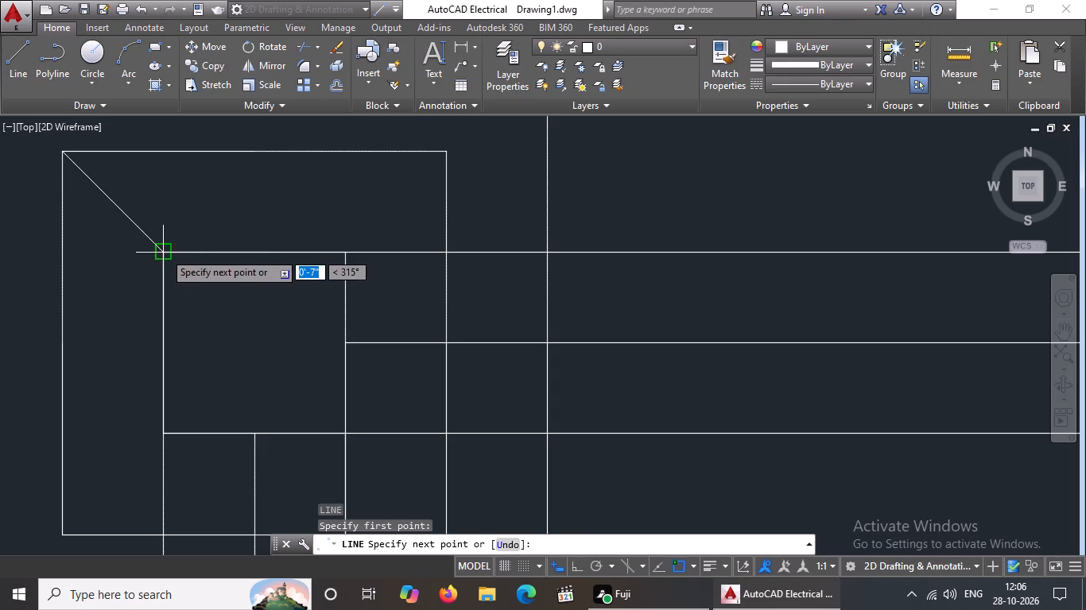
{"action": "left_click", "coordinate": [162, 249]}
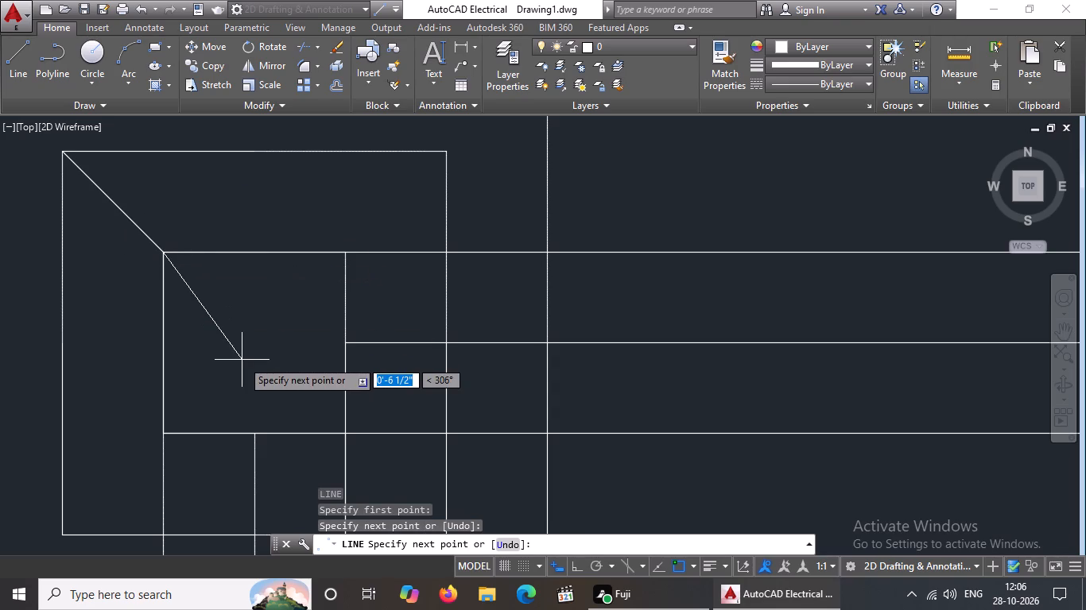
{"action": "key", "text": "Return"}
Draw a diagonal line from the top-left column's upper-right corner to the inner offset square's upper-right corner.
{"action": "key", "text": "l"}
{"action": "key", "text": "Return"}
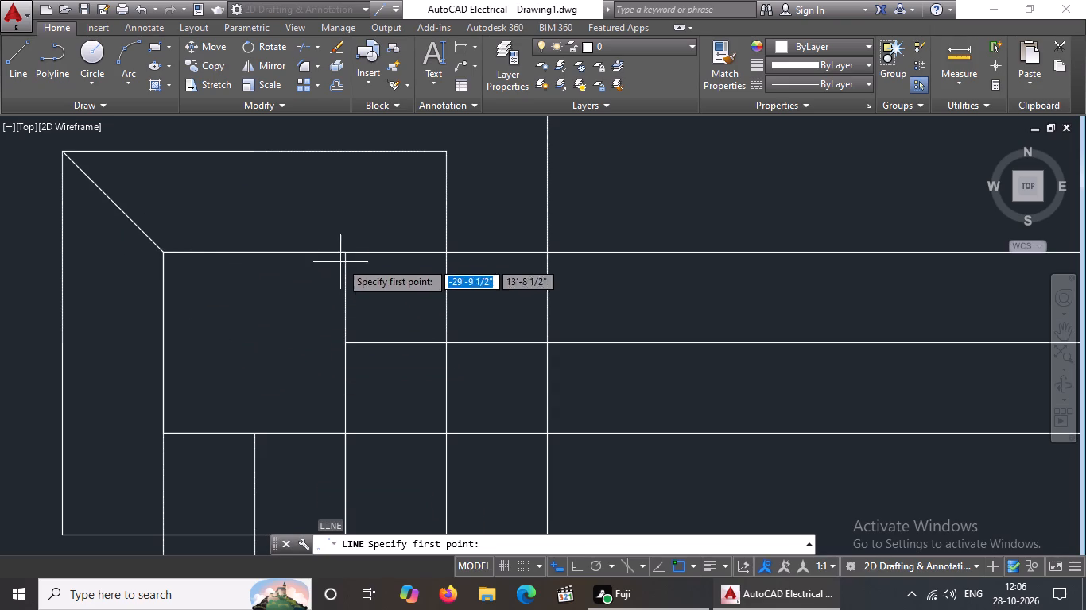
{"action": "left_click", "coordinate": [347, 250]}
{"action": "left_click_drag", "start_coordinate": [445, 152], "coordinate": [469, 146]}
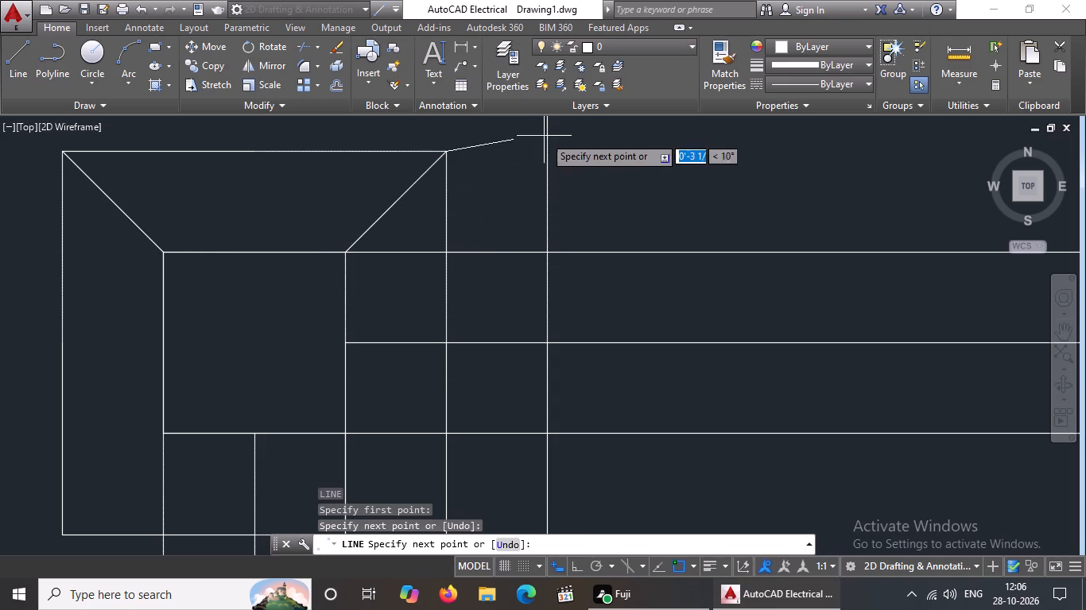
{"action": "key", "text": "Return"}
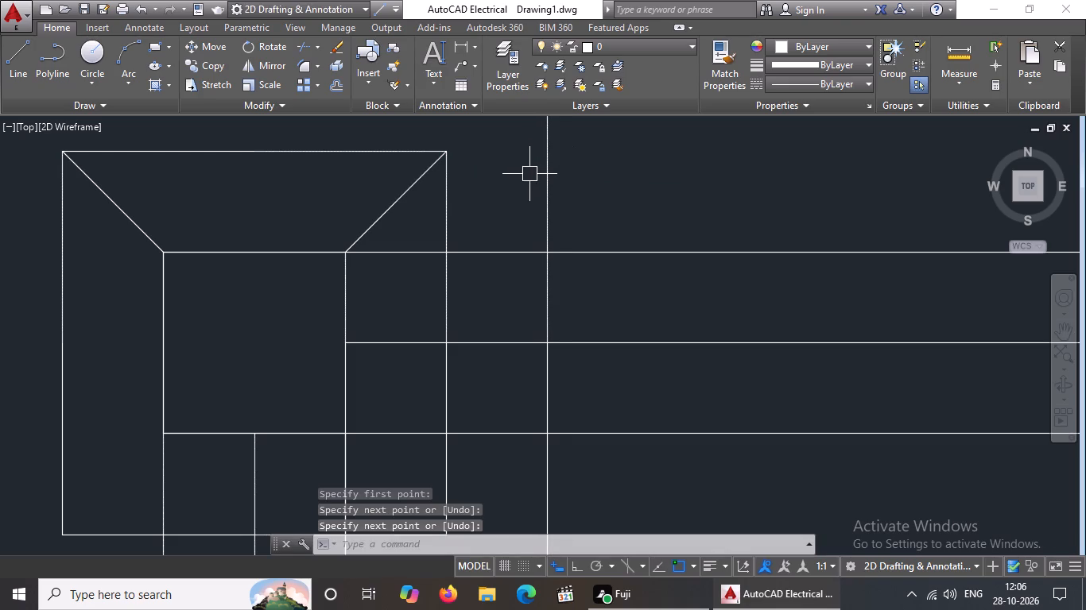
Draw a diagonal line about 7" long from the inner offset square's lower-left corner to the top-left column's lower-left corner.
{"action": "key", "text": "l"}
{"action": "key", "text": "Return"}
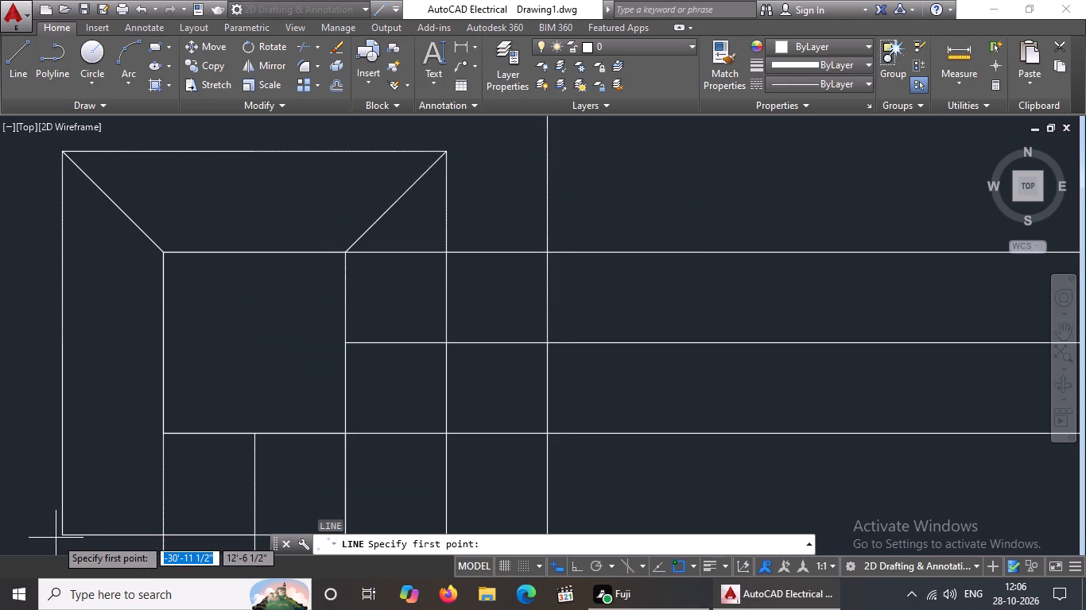
{"action": "left_click_drag", "start_coordinate": [61, 535], "coordinate": [76, 529]}
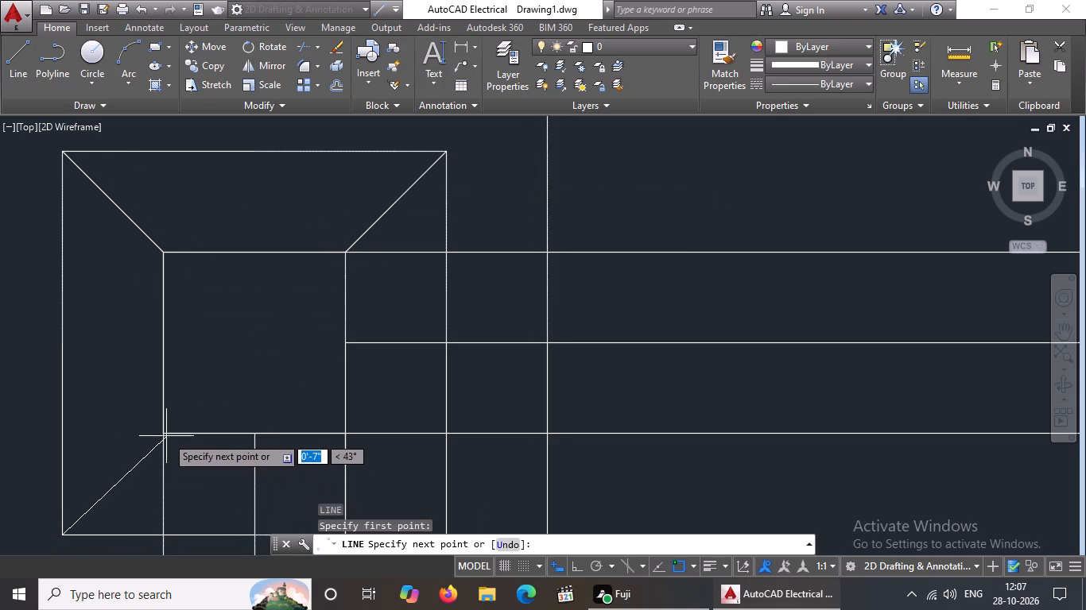
{"action": "left_click_drag", "start_coordinate": [167, 433], "coordinate": [196, 410]}
{"action": "key", "text": "Return"}
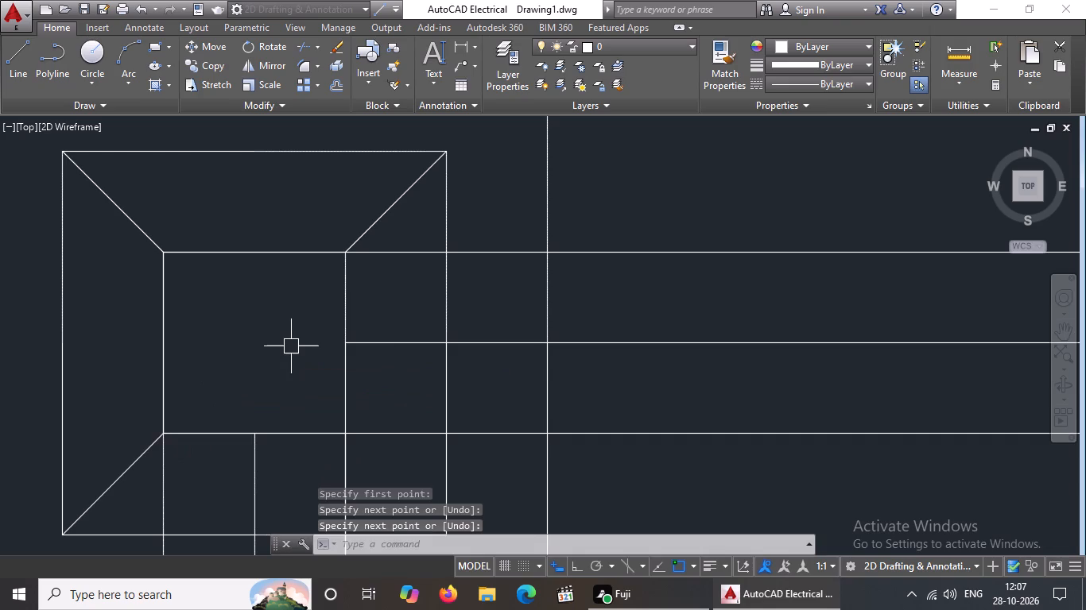
Draw a diagonal line from the top-left column's lower-right corner to the inner offset square's lower-right corner.
{"action": "key", "text": "l"}
{"action": "key", "text": "Return"}
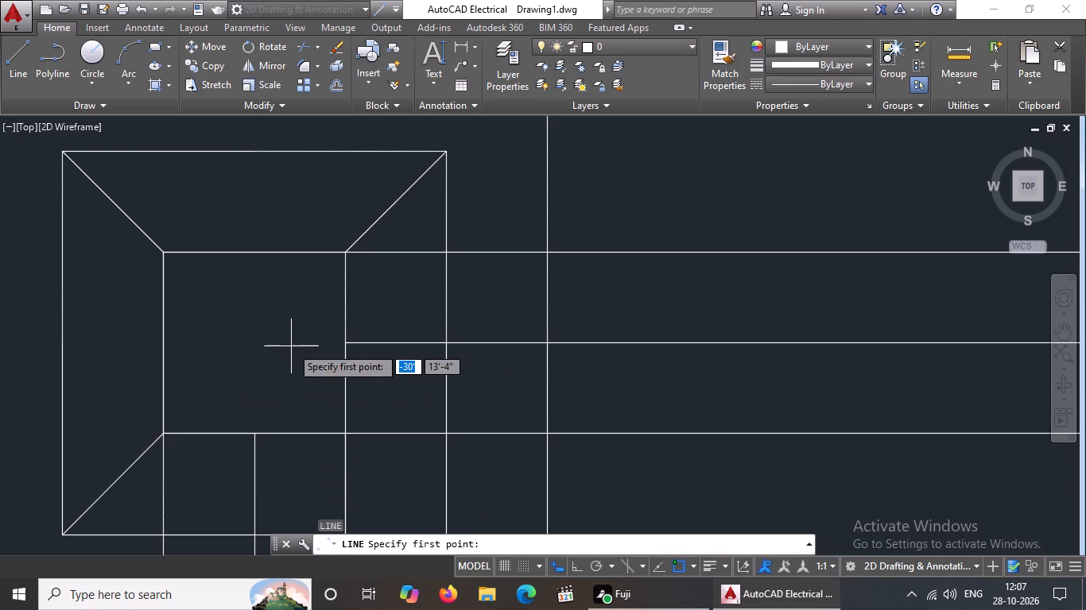
{"action": "left_click", "coordinate": [346, 433]}
{"action": "scroll", "coordinate": [367, 450], "scroll_direction": "down", "scroll_amount": 2}
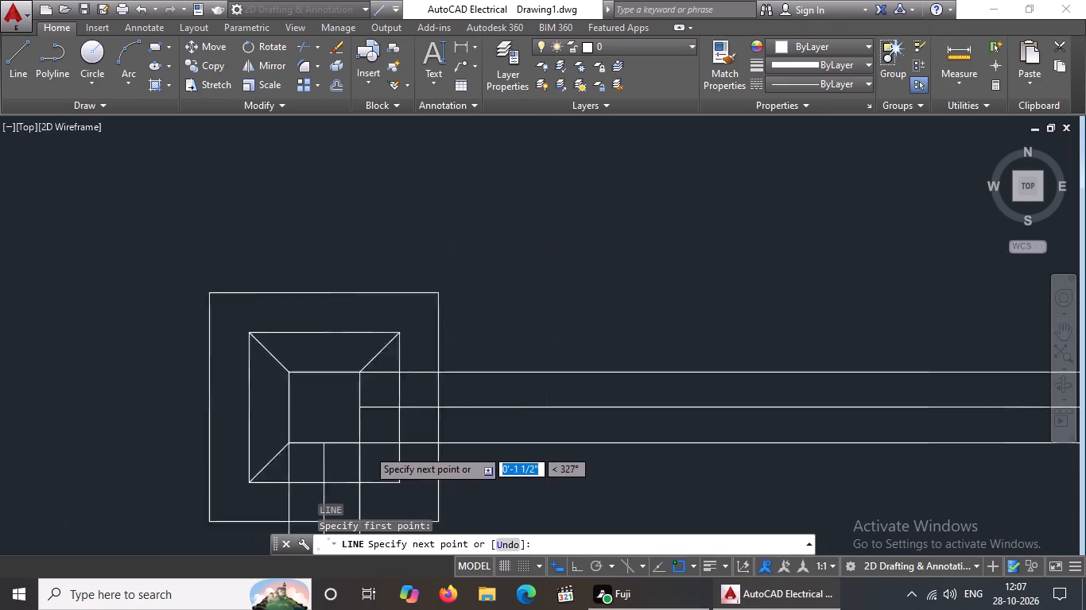
{"action": "scroll", "coordinate": [367, 449], "scroll_direction": "down", "scroll_amount": 2}
{"action": "scroll", "coordinate": [381, 468], "scroll_direction": "up", "scroll_amount": 3}
{"action": "left_click", "coordinate": [370, 449]}
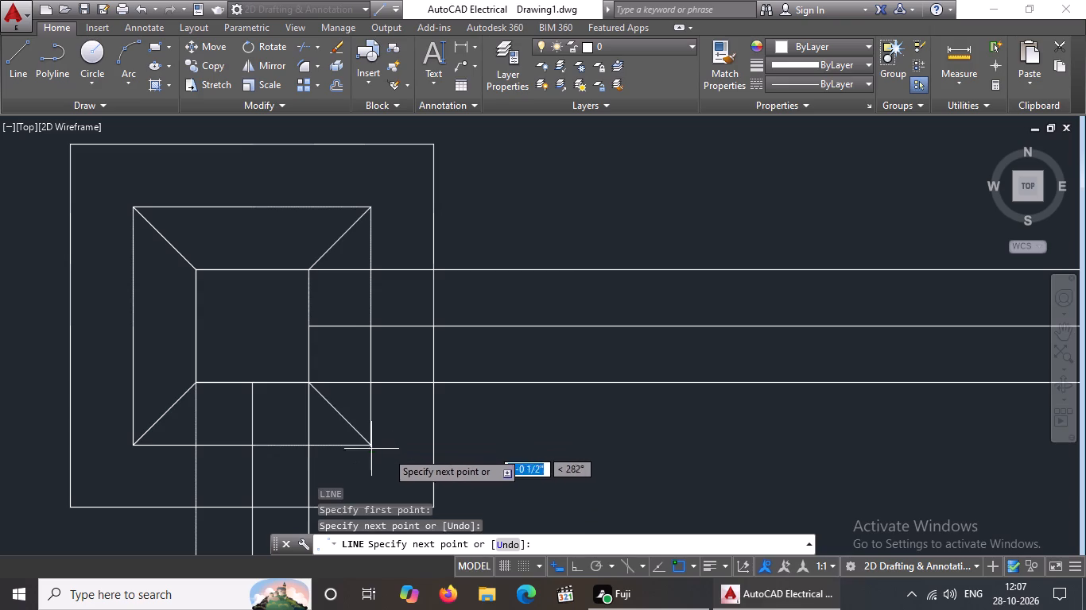
{"action": "key", "text": "Return"}
Draw a diagonal line from the top-middle column's upper-right corner to its inner offset square's upper-right corner.
{"action": "key", "text": "l"}
{"action": "key", "text": "Return"}
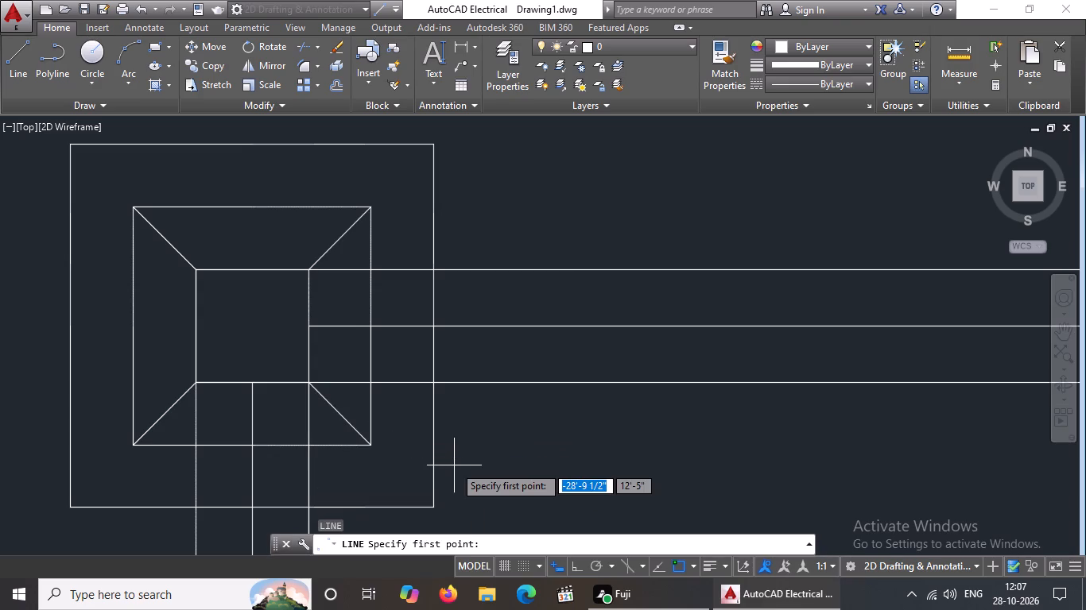
{"action": "scroll", "coordinate": [385, 447], "scroll_direction": "down", "scroll_amount": 3}
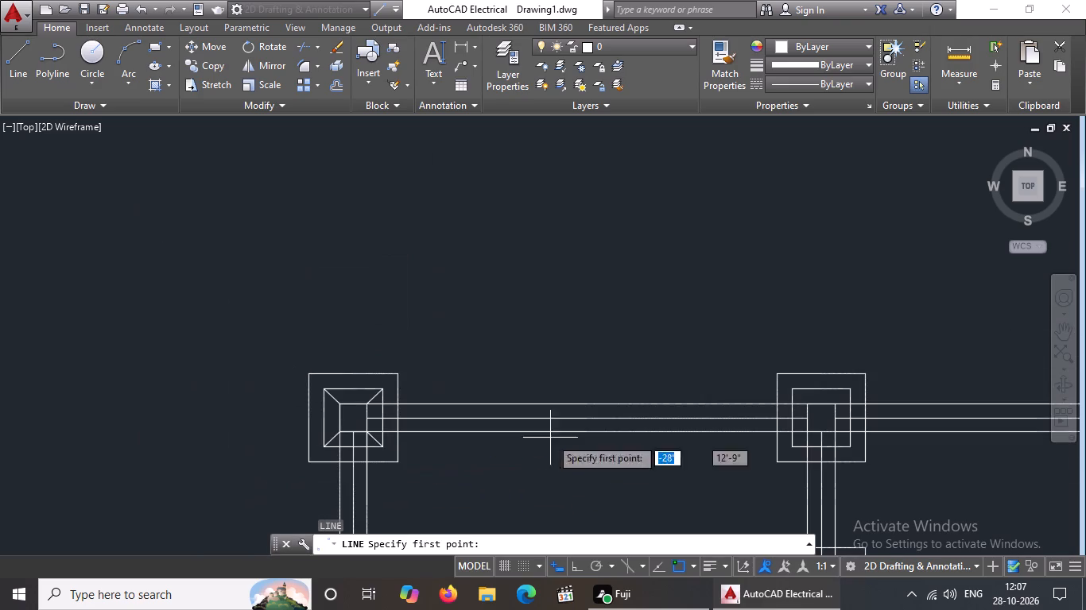
{"action": "scroll", "coordinate": [958, 414], "scroll_direction": "up", "scroll_amount": 3}
{"action": "left_click_drag", "start_coordinate": [445, 380], "coordinate": [464, 364]}
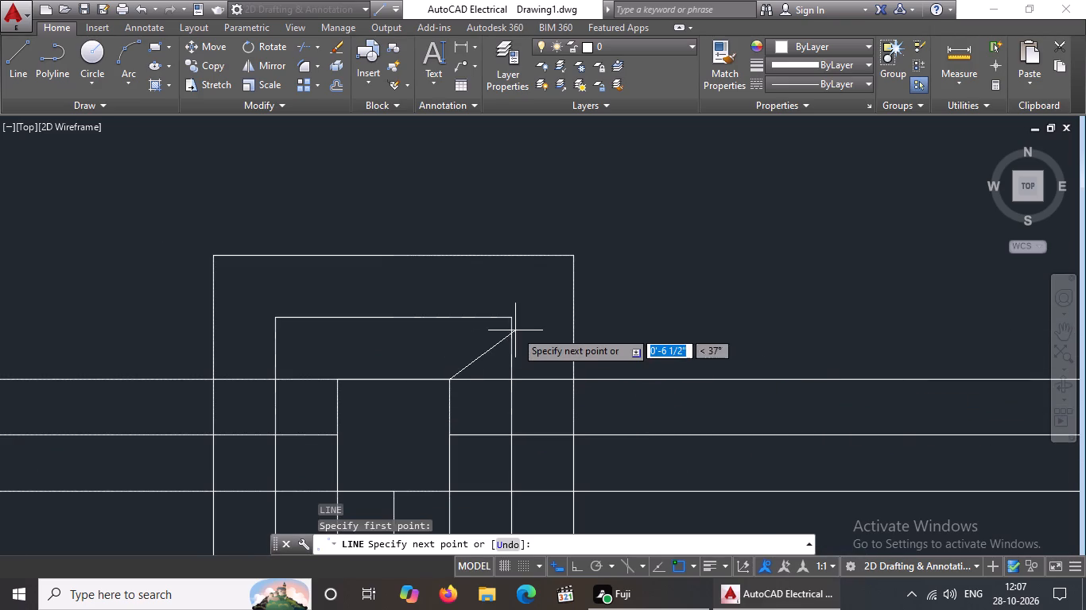
{"action": "left_click", "coordinate": [511, 318]}
{"action": "key", "text": "Return"}
Draw a diagonal line about 7" long from the top-middle column's upper-left corner to its inner offset square's upper-left corner.
{"action": "key", "text": "l"}
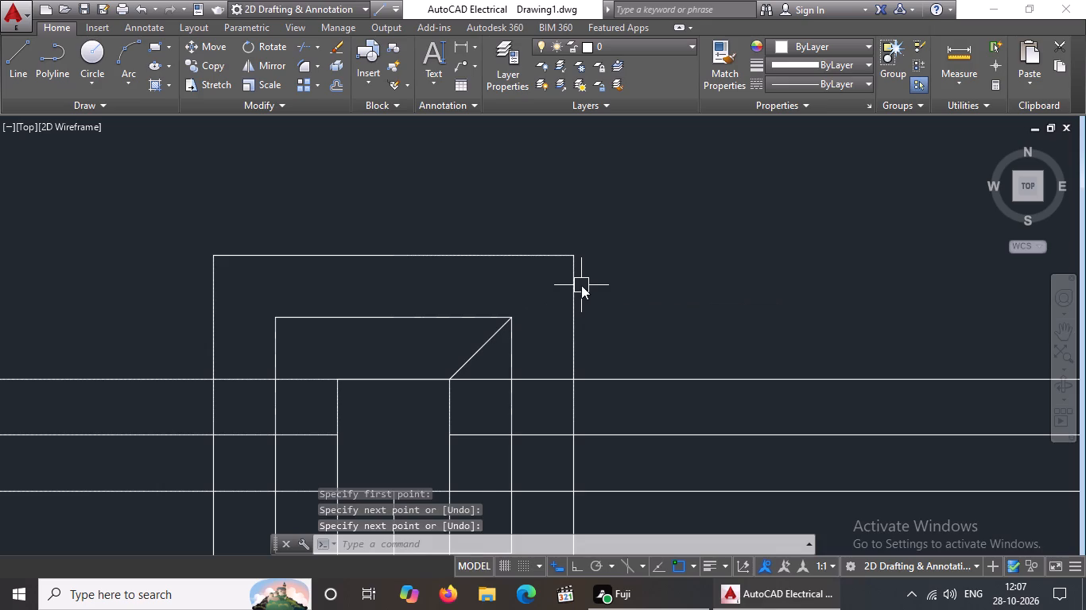
{"action": "key", "text": "Return"}
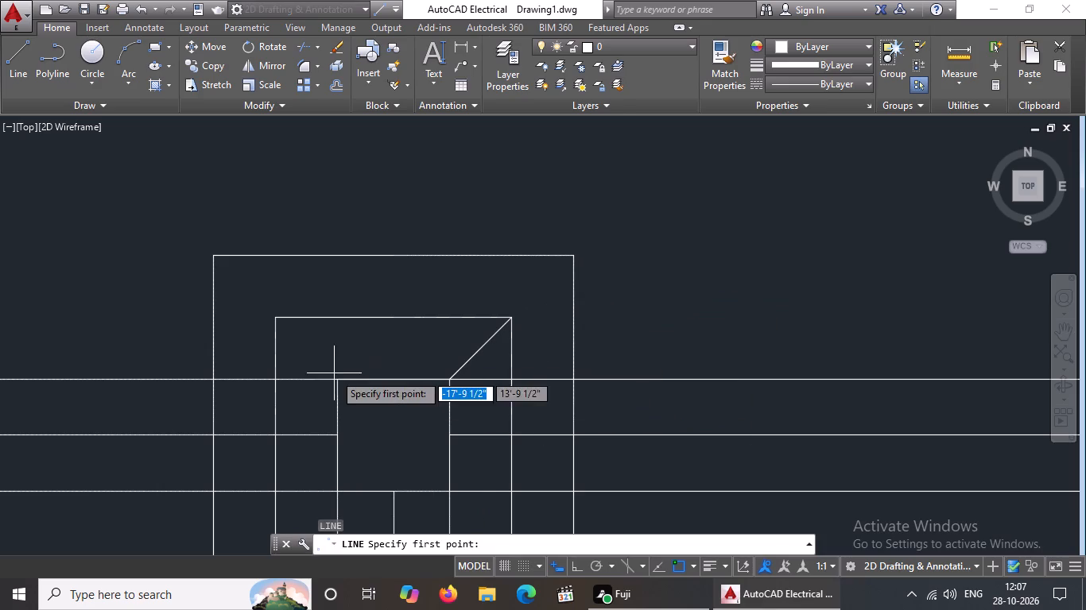
{"action": "left_click", "coordinate": [337, 378]}
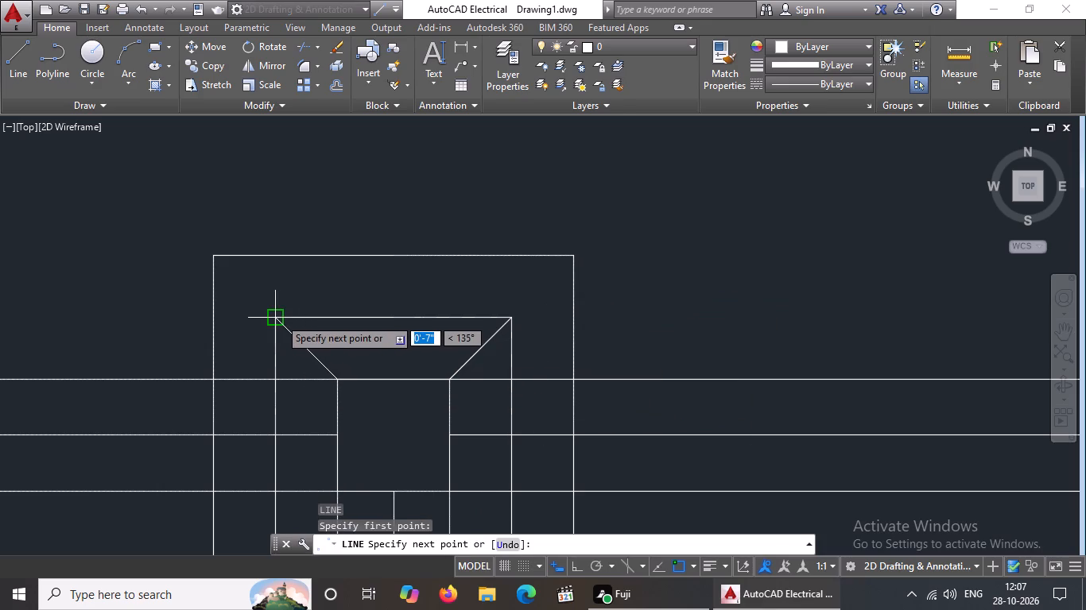
{"action": "left_click", "coordinate": [279, 318]}
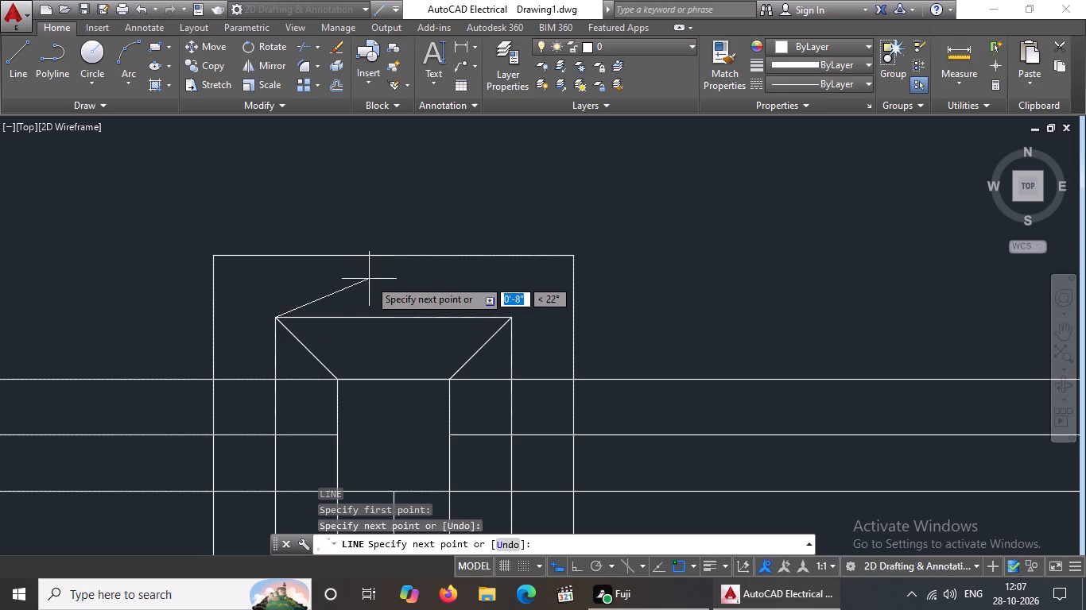
{"action": "key", "text": "Return"}
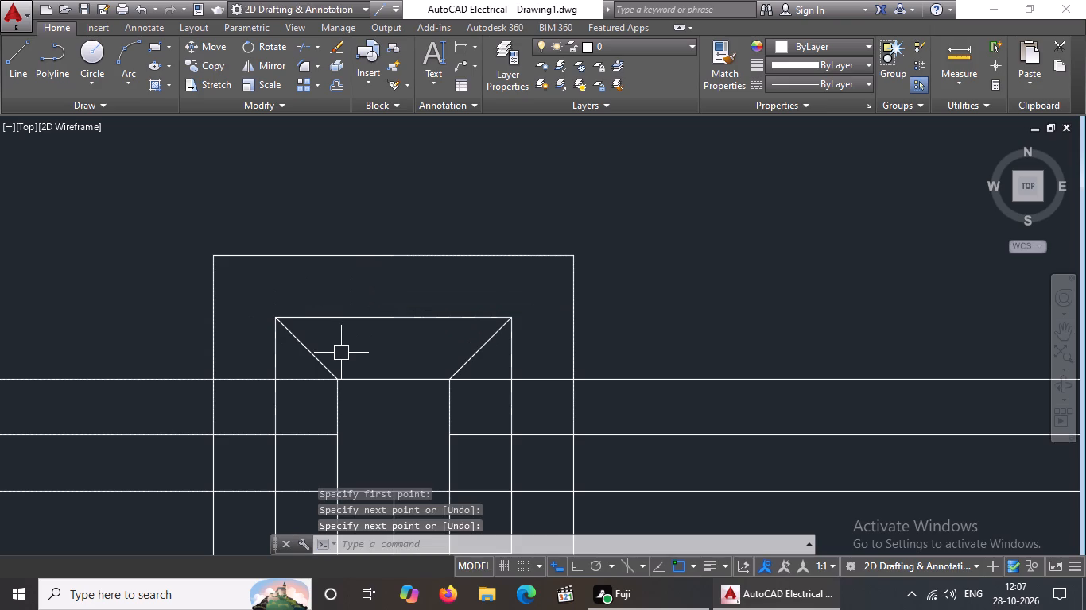
{"action": "key", "text": "Escape"}
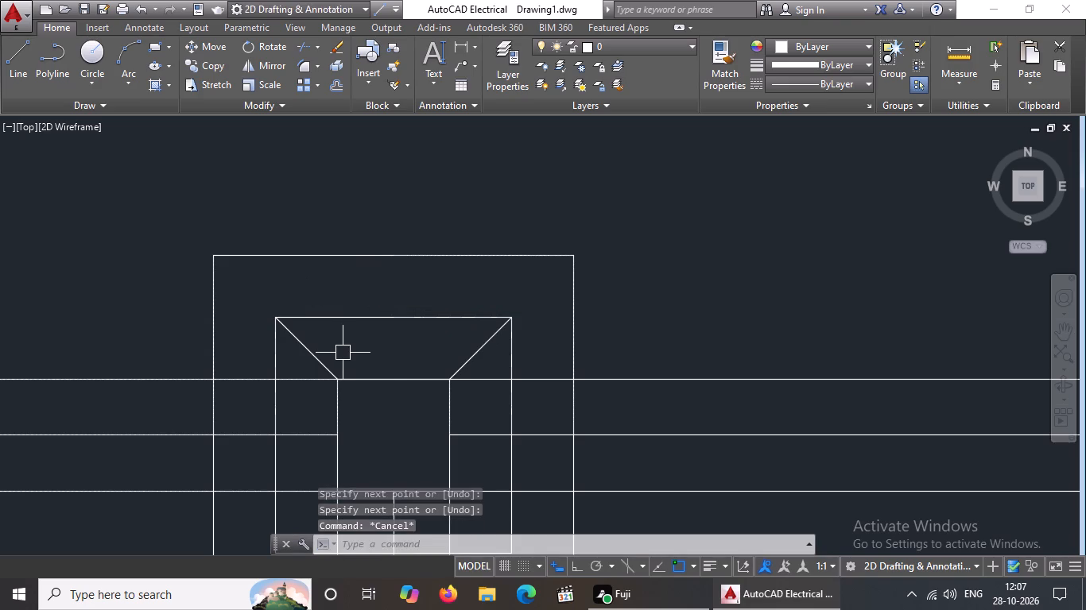
Draw a diagonal line from the inner offset square's lower-left corner to the top-middle column's lower-left corner.
{"action": "key", "text": "l"}
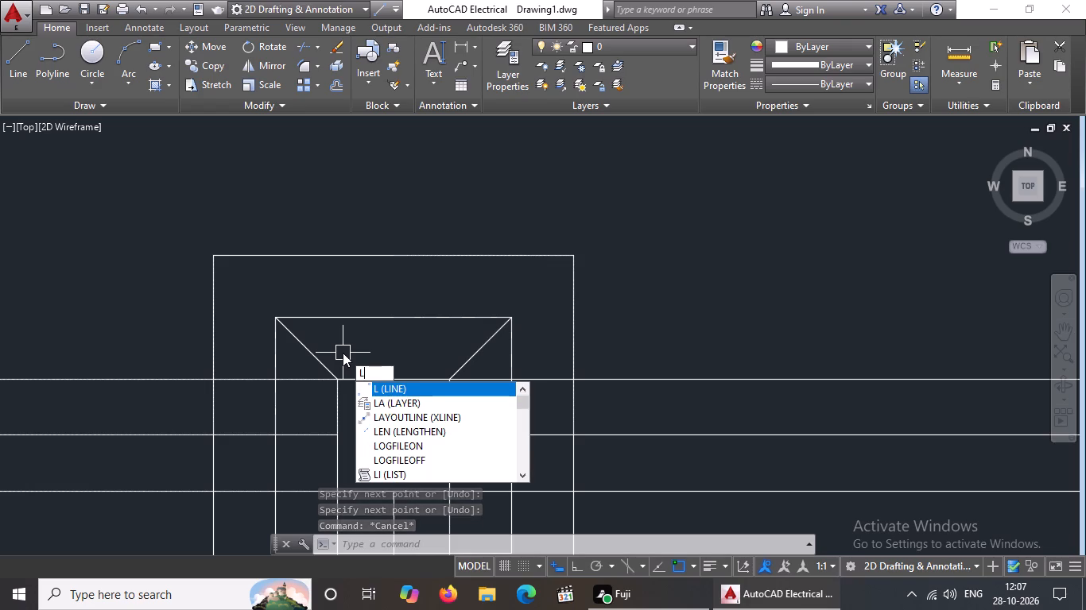
{"action": "key", "text": "Escape"}
{"action": "key", "text": "l"}
{"action": "key", "text": "Return"}
{"action": "scroll", "coordinate": [346, 339], "scroll_direction": "down", "scroll_amount": 3}
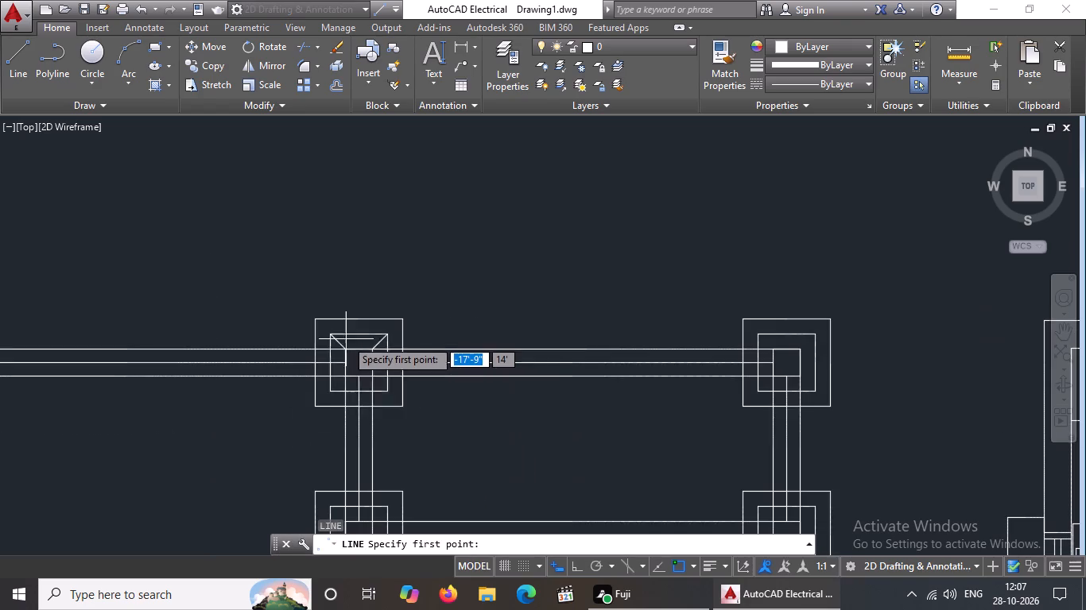
{"action": "scroll", "coordinate": [323, 384], "scroll_direction": "up", "scroll_amount": 3}
{"action": "left_click_drag", "start_coordinate": [342, 419], "coordinate": [347, 402]}
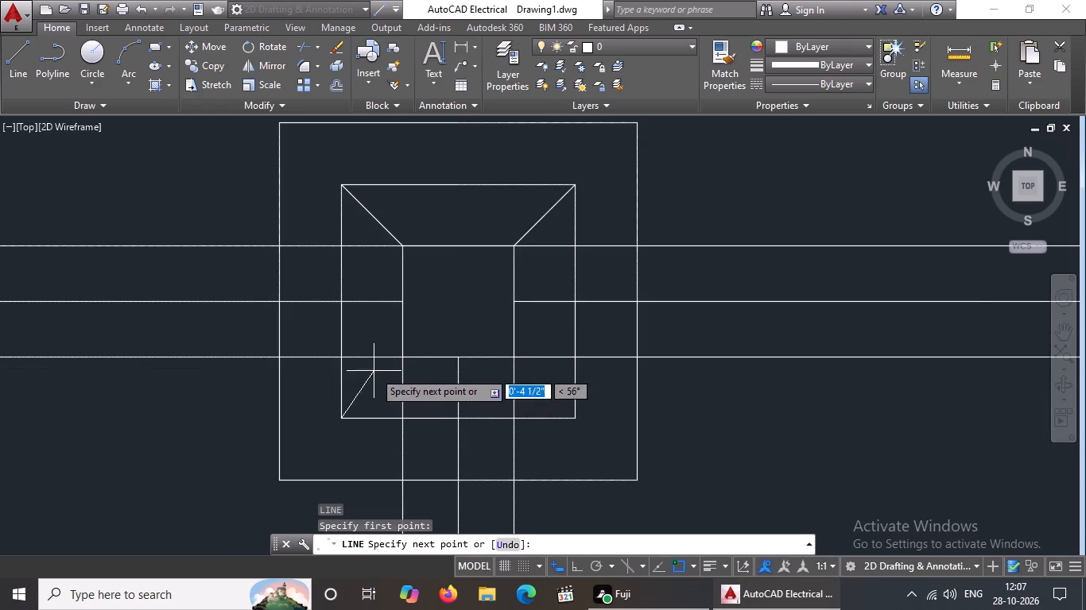
{"action": "left_click_drag", "start_coordinate": [397, 357], "coordinate": [406, 342]}
{"action": "key", "text": "Return"}
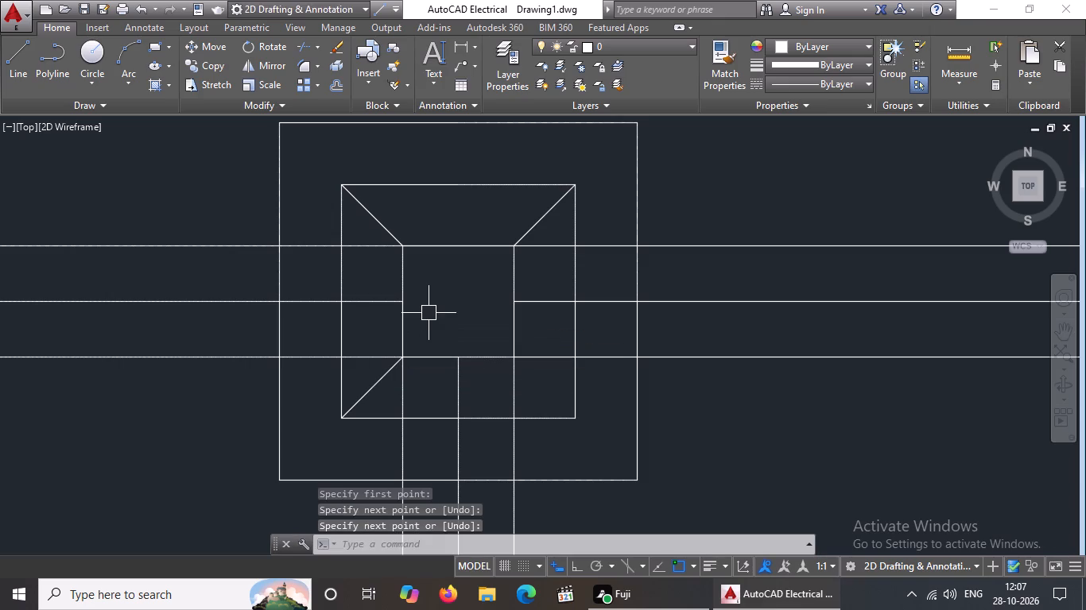
Draw a diagonal line from the top-middle column's lower-right corner to its inner offset square's lower-right corner.
{"action": "key", "text": "l"}
{"action": "key", "text": "Return"}
{"action": "left_click_drag", "start_coordinate": [520, 357], "coordinate": [531, 369]}
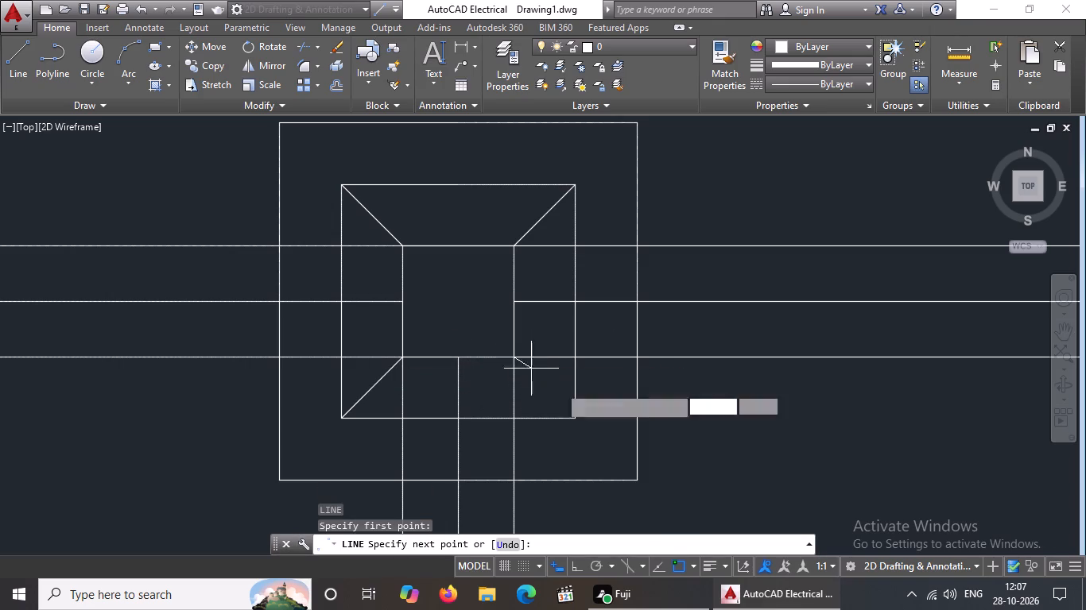
{"action": "left_click", "coordinate": [574, 419]}
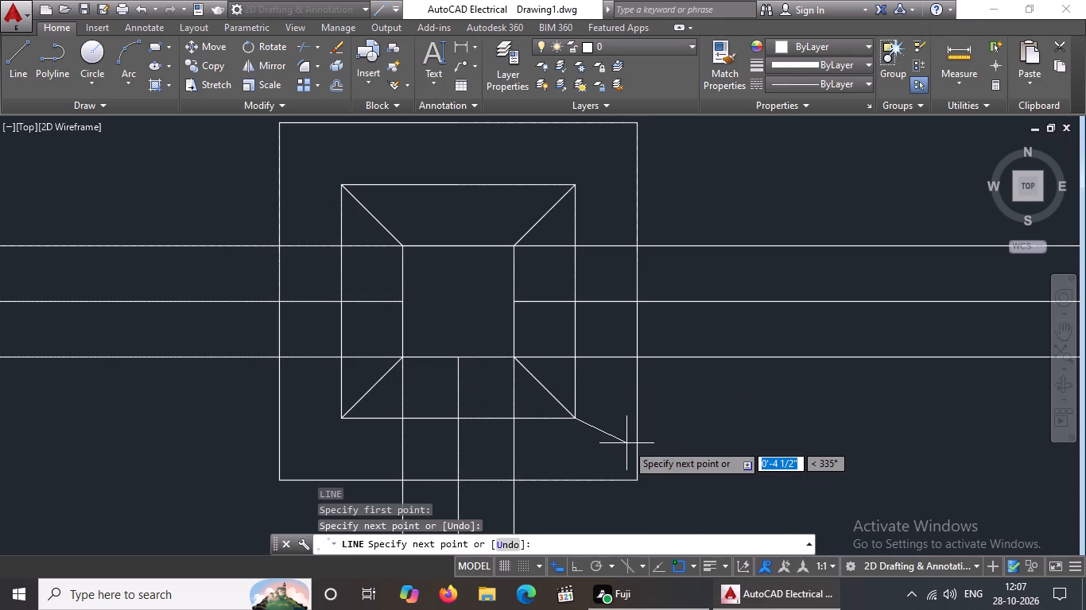
{"action": "key", "text": "Return"}
Draw a diagonal line from the top-right column's upper-right corner to its inner offset square's upper-right corner.
{"action": "scroll", "coordinate": [624, 438], "scroll_direction": "down", "scroll_amount": 2}
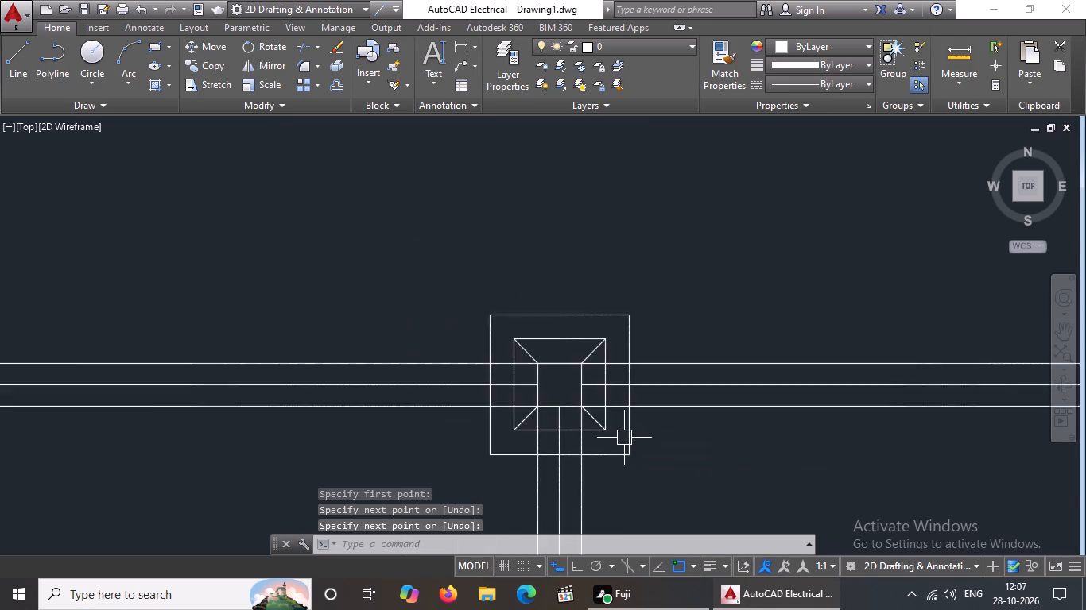
{"action": "scroll", "coordinate": [624, 438], "scroll_direction": "down", "scroll_amount": 3}
{"action": "scroll", "coordinate": [789, 445], "scroll_direction": "up", "scroll_amount": 5}
{"action": "key", "text": "Escape"}
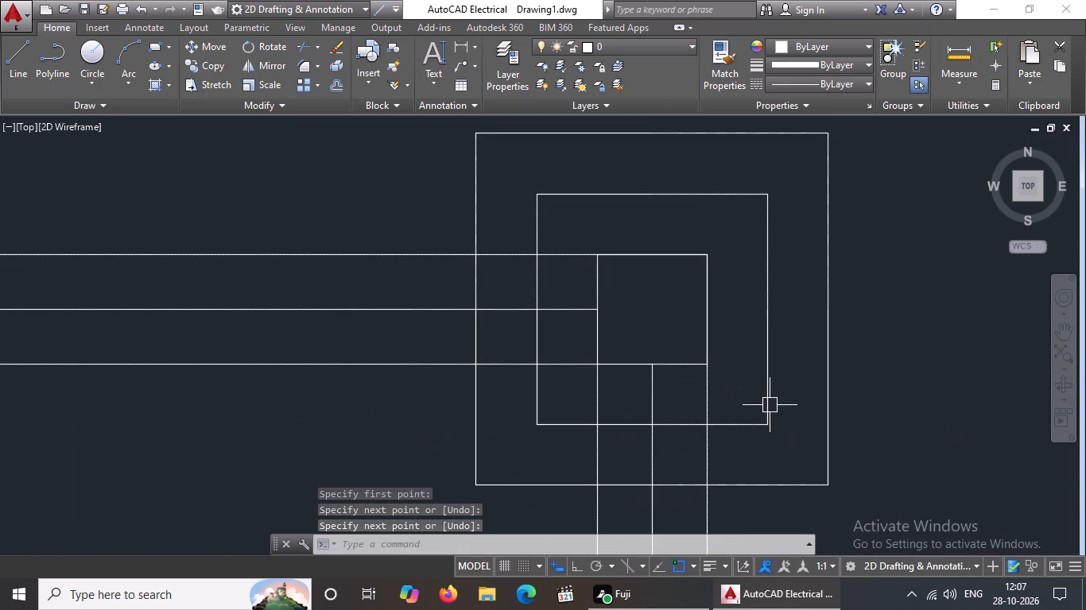
{"action": "key", "text": "l"}
{"action": "key", "text": "Return"}
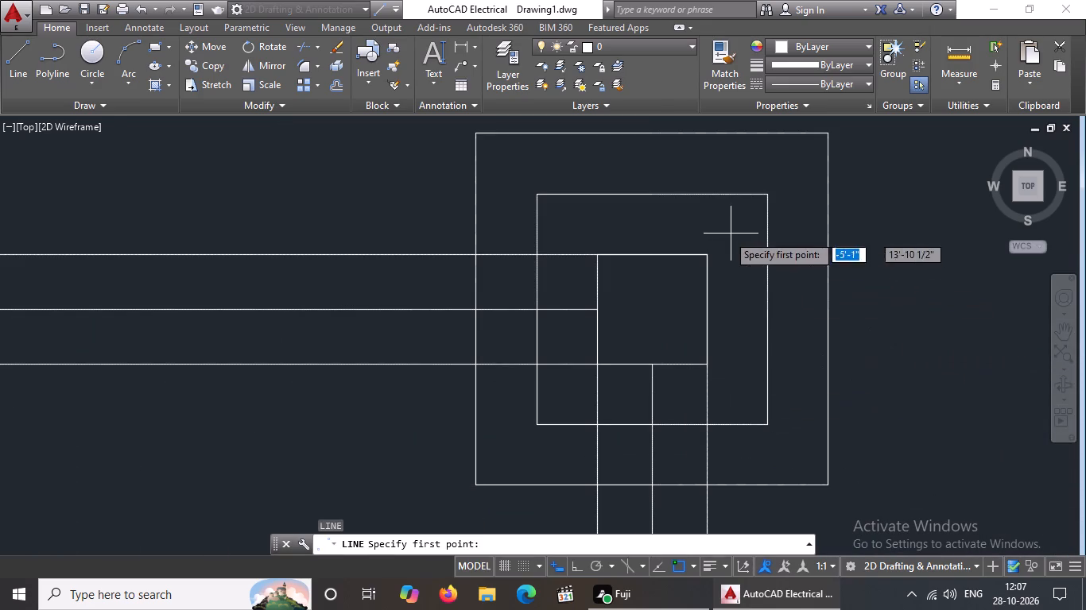
{"action": "left_click", "coordinate": [702, 253]}
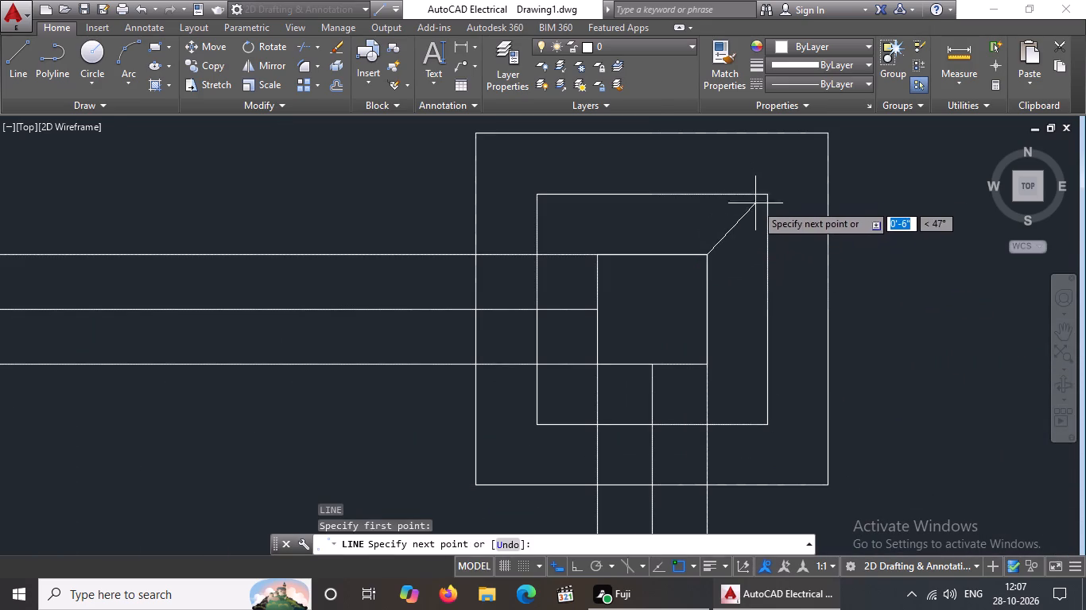
{"action": "left_click_drag", "start_coordinate": [768, 194], "coordinate": [781, 185]}
{"action": "key", "text": "Return"}
Draw a diagonal line about 7" long from the inner offset square's upper-left corner to the top-right column's upper-left corner.
{"action": "key", "text": "l"}
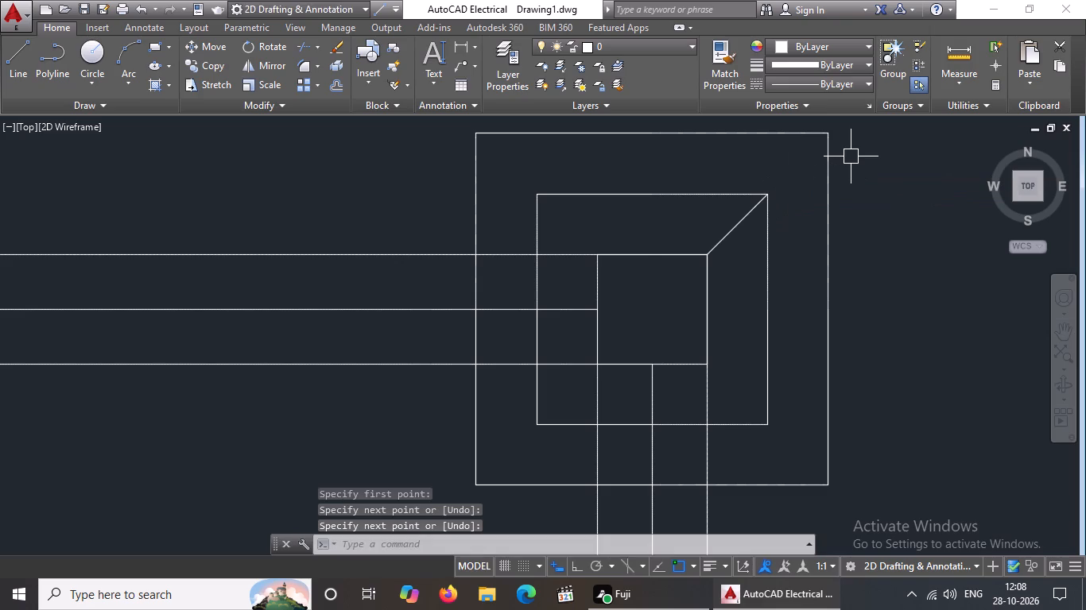
{"action": "key", "text": "Return"}
{"action": "scroll", "coordinate": [851, 156], "scroll_direction": "up", "scroll_amount": 1}
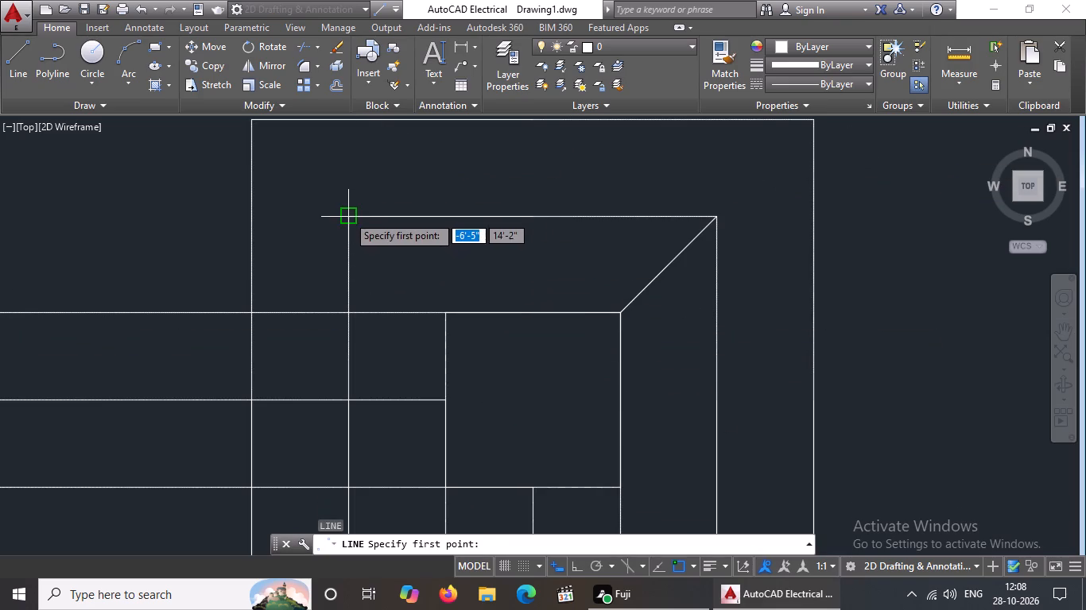
{"action": "left_click_drag", "start_coordinate": [347, 215], "coordinate": [358, 229]}
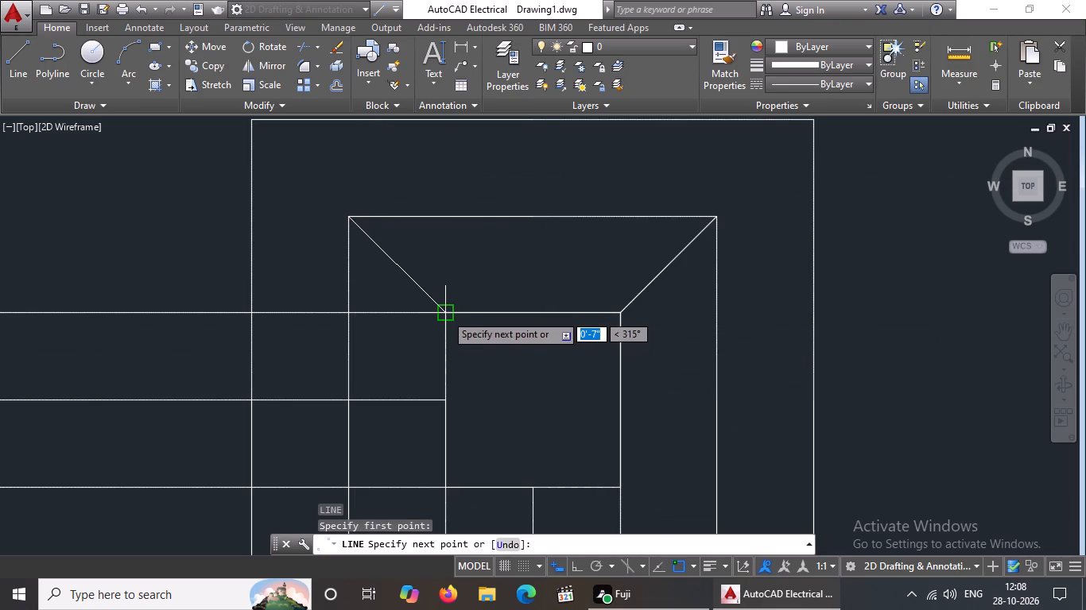
{"action": "left_click_drag", "start_coordinate": [445, 313], "coordinate": [529, 381]}
{"action": "key", "text": "Return"}
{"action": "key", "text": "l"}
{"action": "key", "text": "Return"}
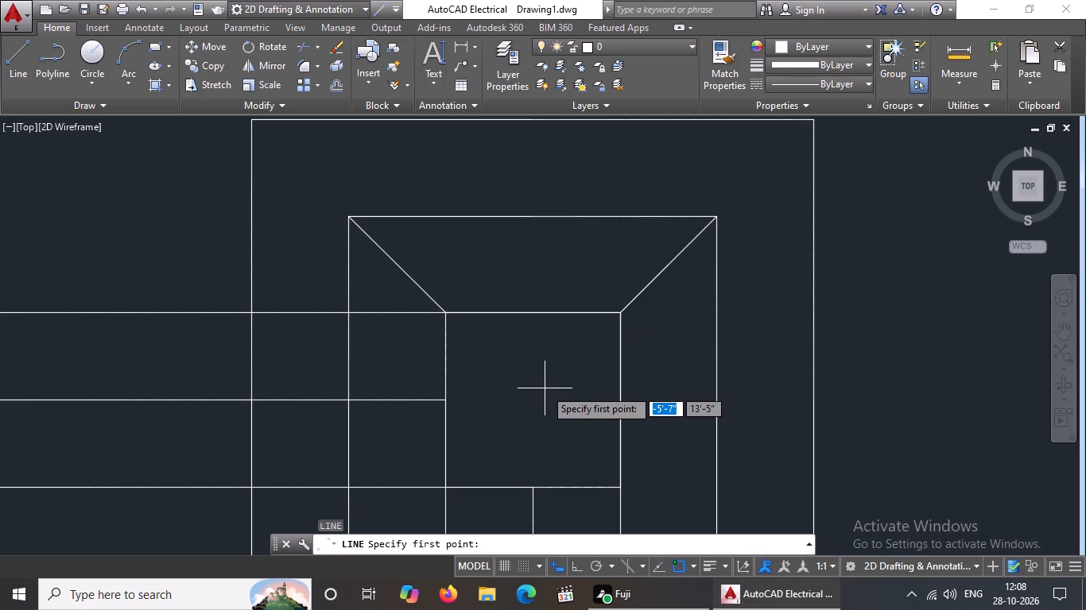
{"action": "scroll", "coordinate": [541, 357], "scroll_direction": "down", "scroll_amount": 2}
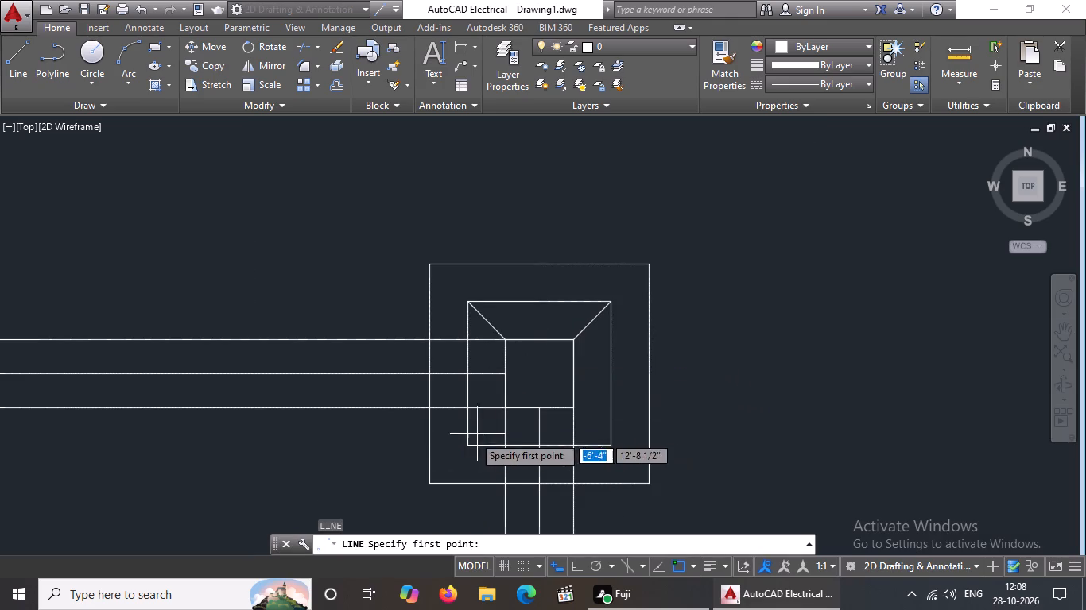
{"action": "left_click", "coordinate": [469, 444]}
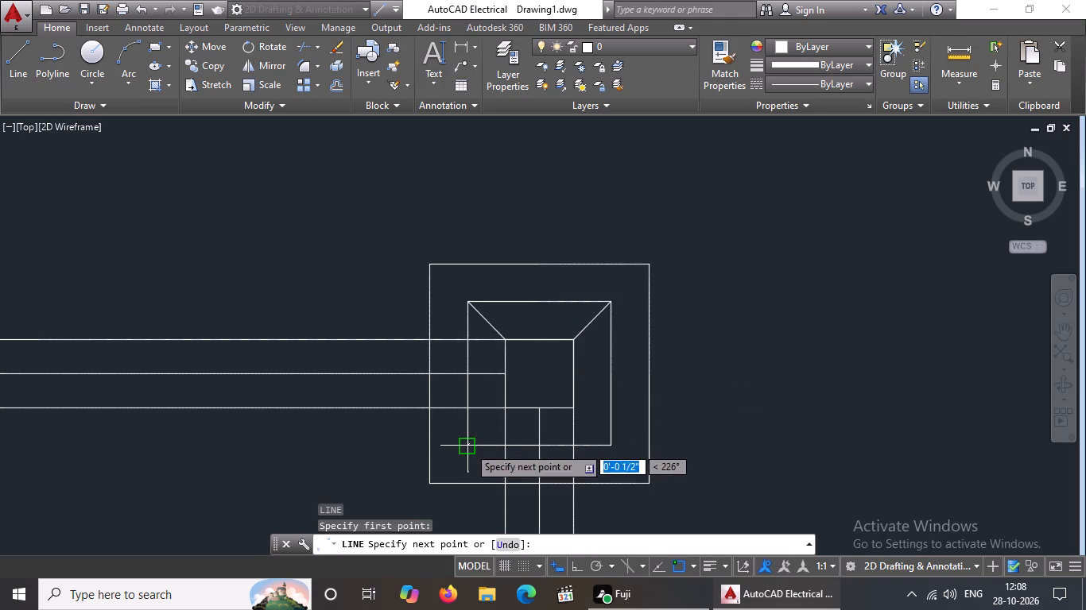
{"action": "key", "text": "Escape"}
Draw a diagonal line from the inner offset square's lower-left corner to the top-right column's lower-left corner.
{"action": "key", "text": "l"}
{"action": "key", "text": "Return"}
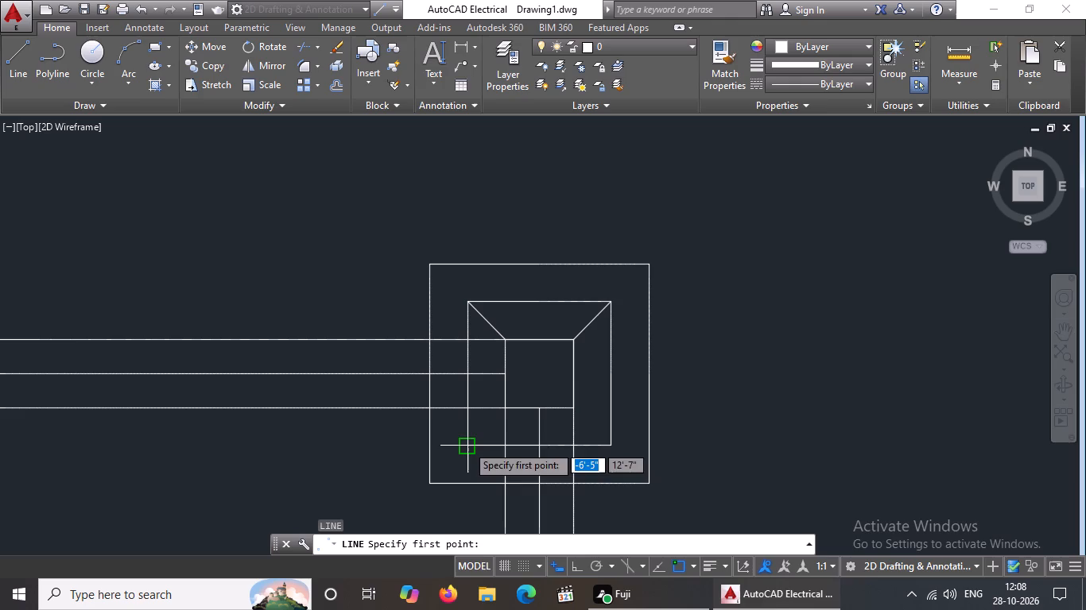
{"action": "left_click", "coordinate": [467, 444]}
{"action": "left_click", "coordinate": [505, 410]}
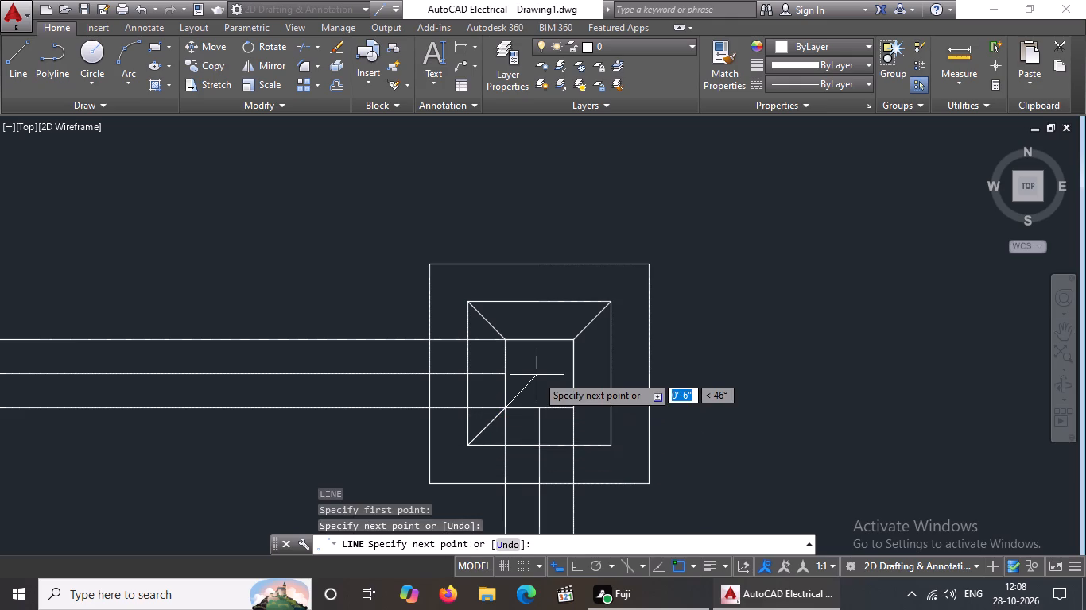
{"action": "key", "text": "Return"}
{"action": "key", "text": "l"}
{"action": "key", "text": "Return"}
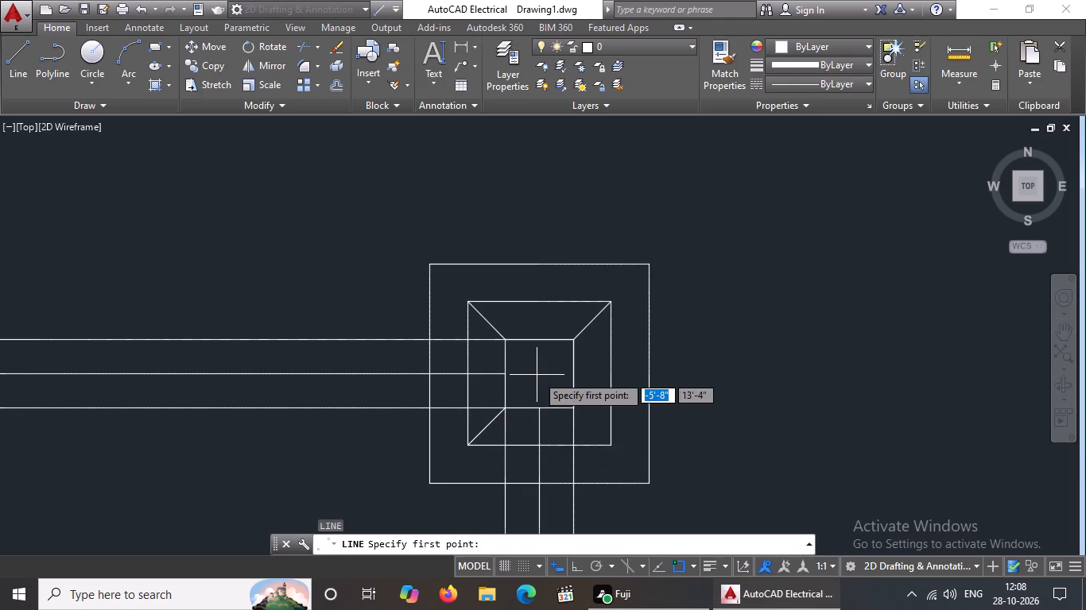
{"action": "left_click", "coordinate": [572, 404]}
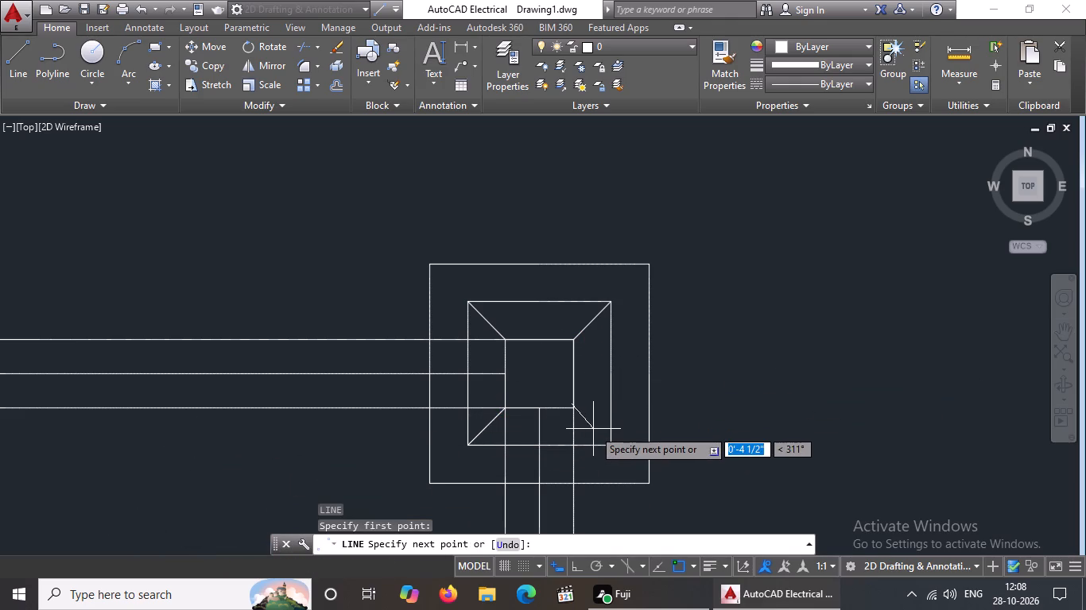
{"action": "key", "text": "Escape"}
Draw a diagonal line from the top-right column's lower-right corner to its inner offset square's lower-right corner.
{"action": "key", "text": "l"}
{"action": "key", "text": "Return"}
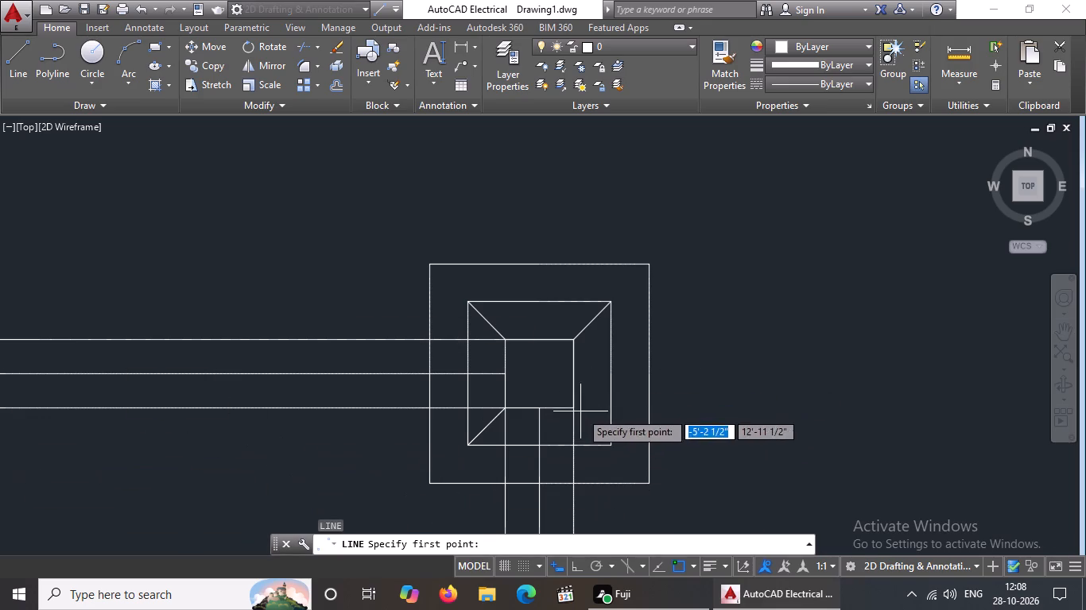
{"action": "left_click", "coordinate": [574, 407]}
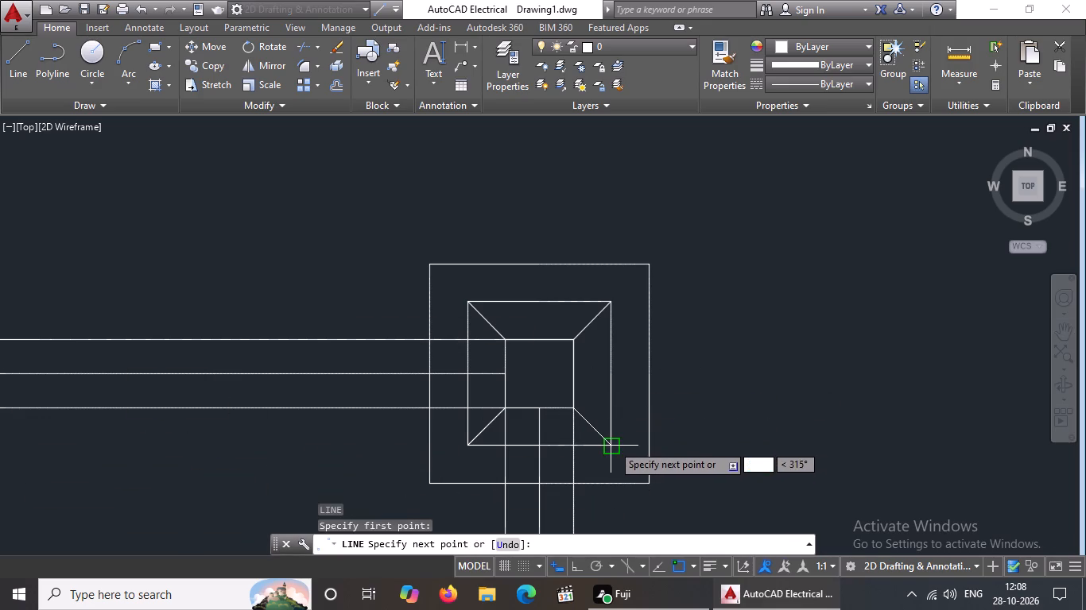
{"action": "left_click_drag", "start_coordinate": [612, 444], "coordinate": [683, 461]}
{"action": "key", "text": "Return"}
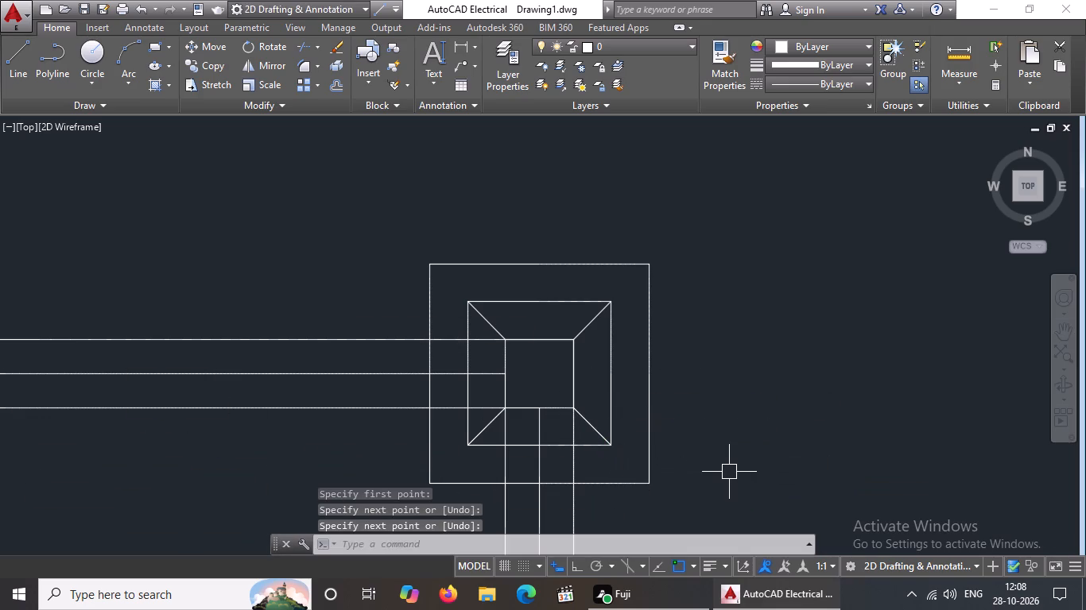
Draw a diagonal line about 7" long from the second-row middle column's upper-right corner to its inner offset square's upper-right corner.
{"action": "scroll", "coordinate": [429, 389], "scroll_direction": "down", "scroll_amount": 5}
{"action": "scroll", "coordinate": [336, 434], "scroll_direction": "up", "scroll_amount": 4}
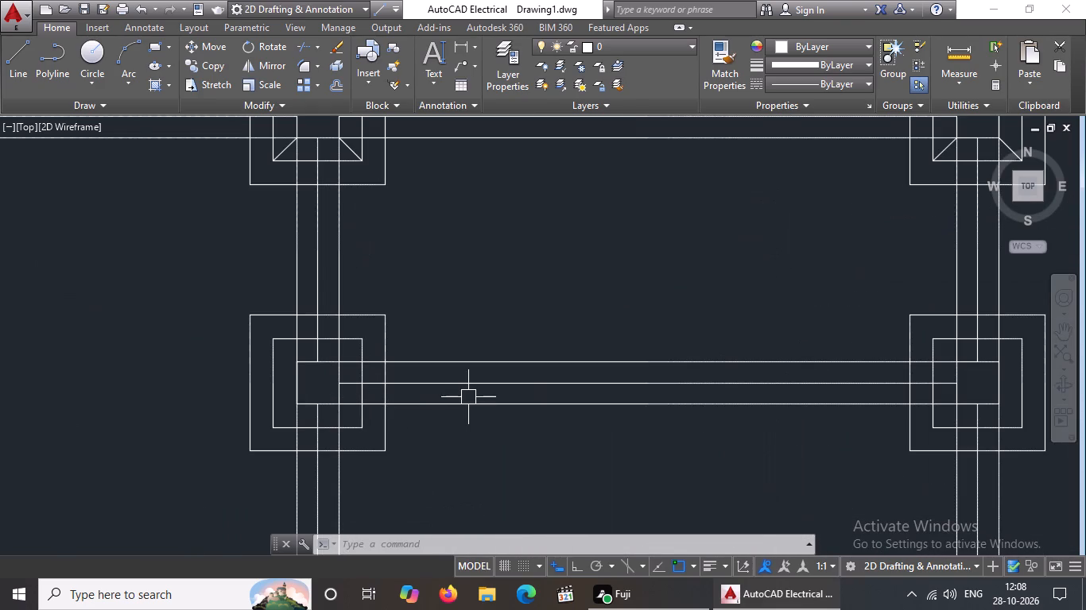
{"action": "key", "text": "l"}
{"action": "key", "text": "Return"}
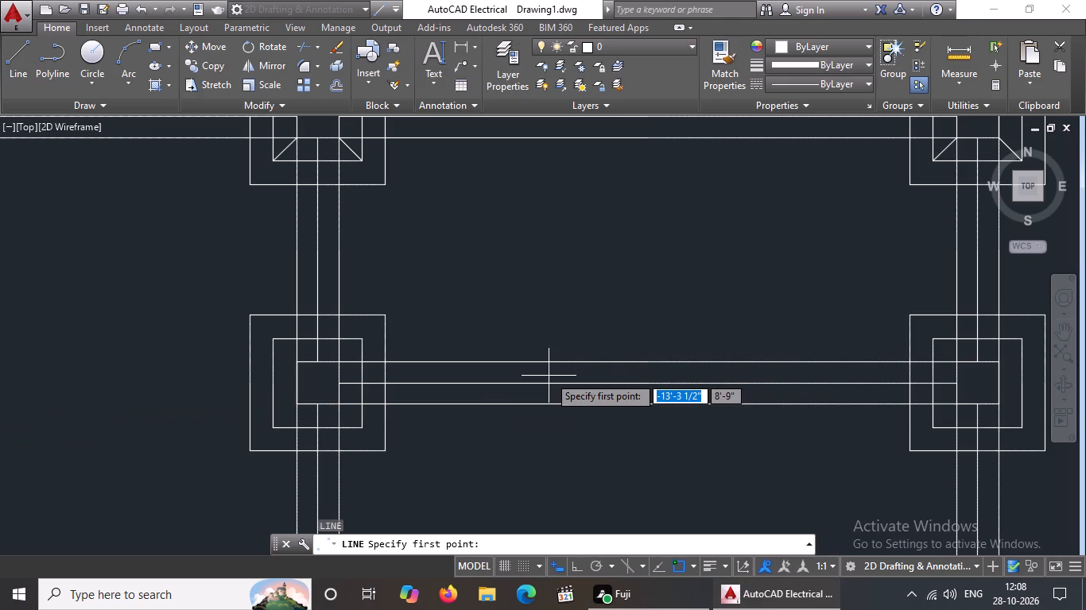
{"action": "left_click", "coordinate": [332, 361]}
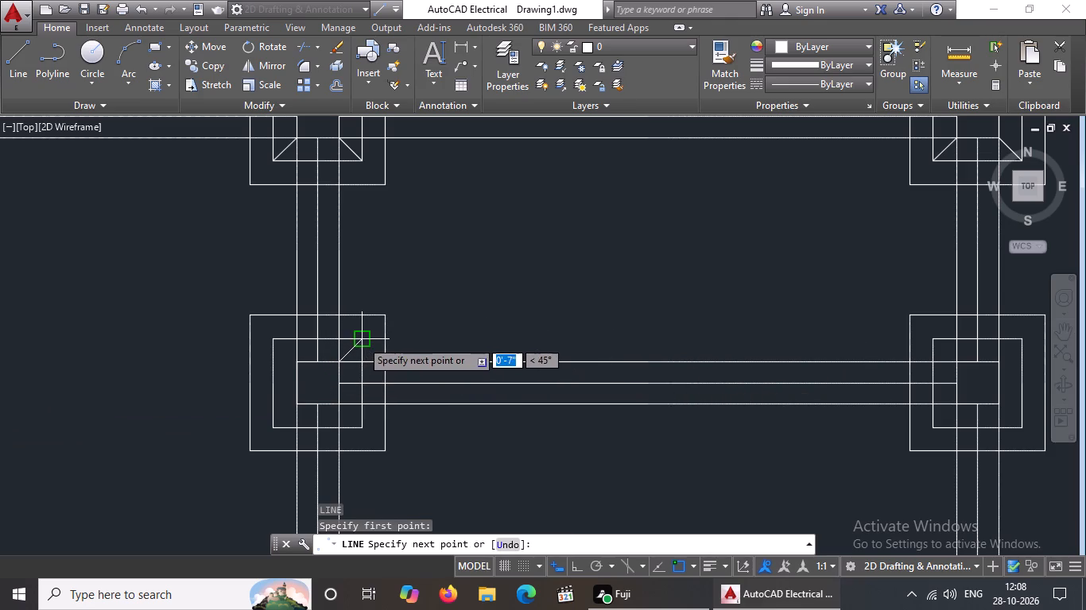
{"action": "left_click_drag", "start_coordinate": [361, 340], "coordinate": [377, 327]}
{"action": "key", "text": "Return"}
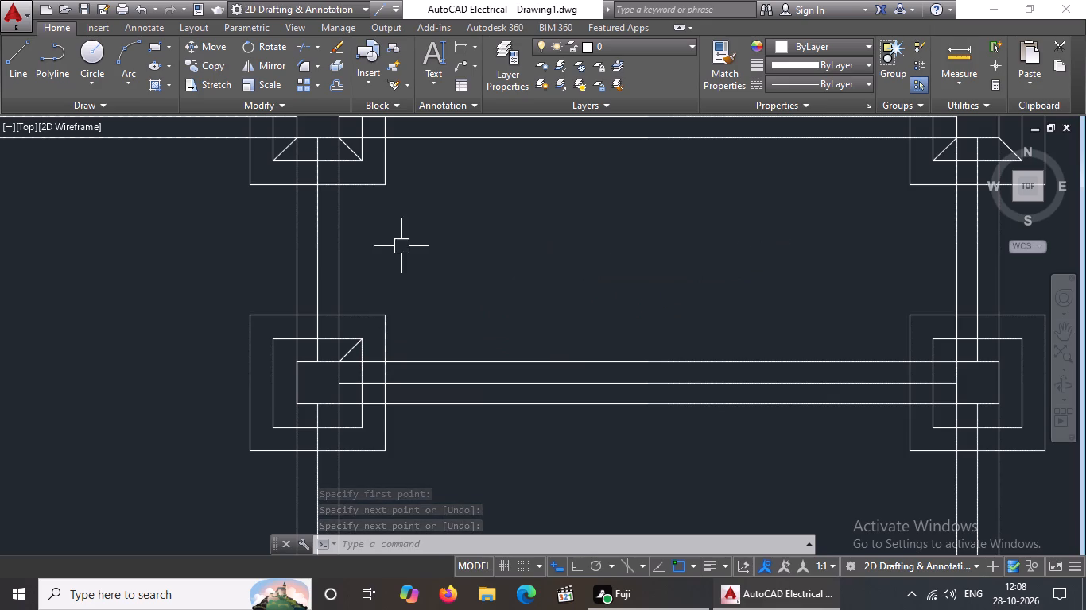
Draw a diagonal line about 7" long from the second-row middle column's upper-left corner to its inner offset square's upper-left corner.
{"action": "key", "text": "l"}
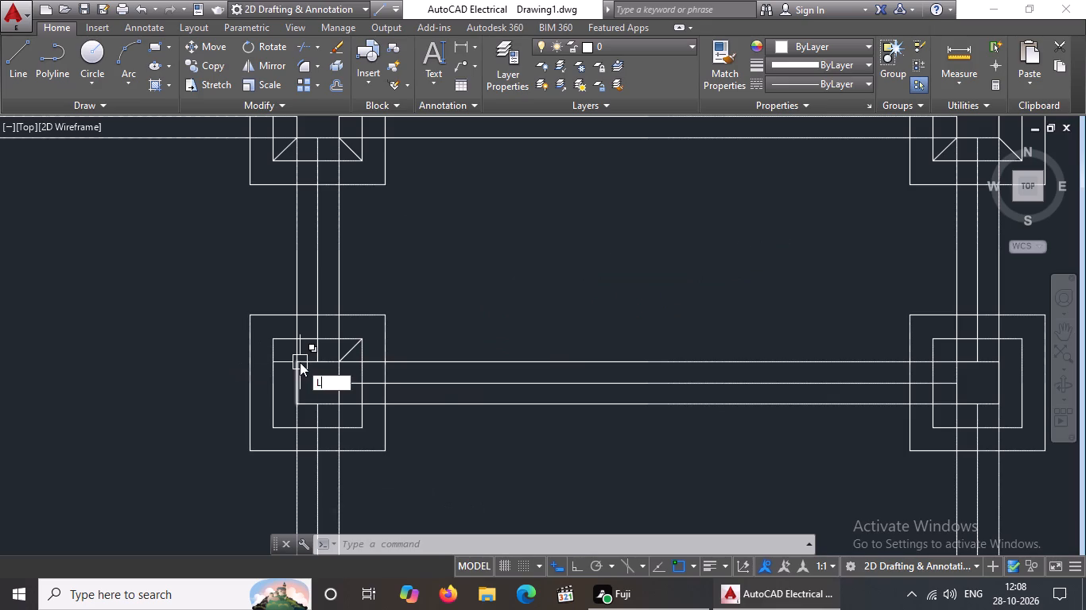
{"action": "key", "text": "Return"}
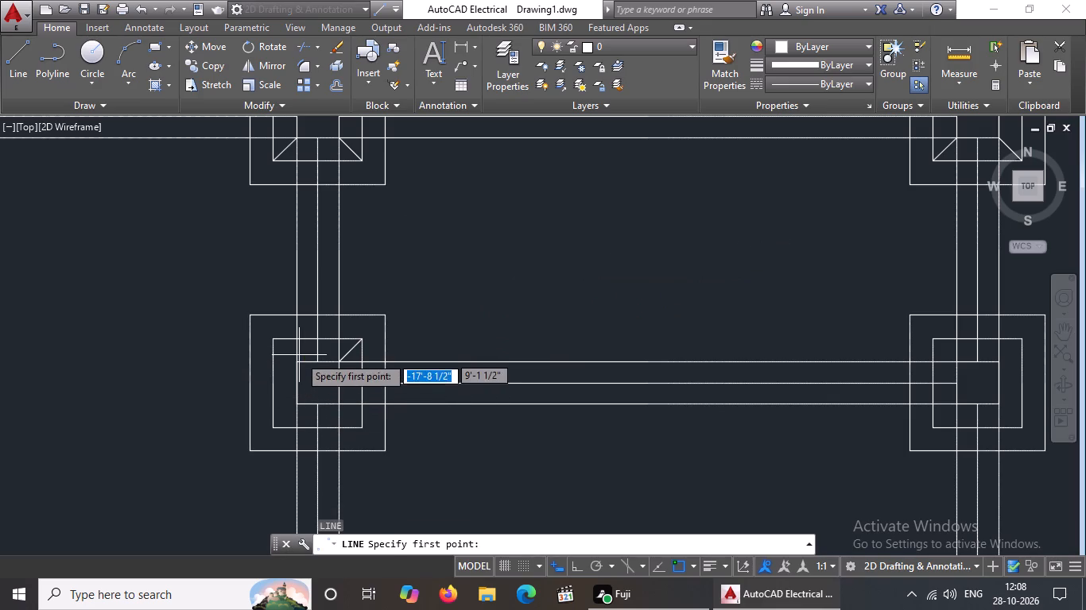
{"action": "left_click", "coordinate": [298, 359]}
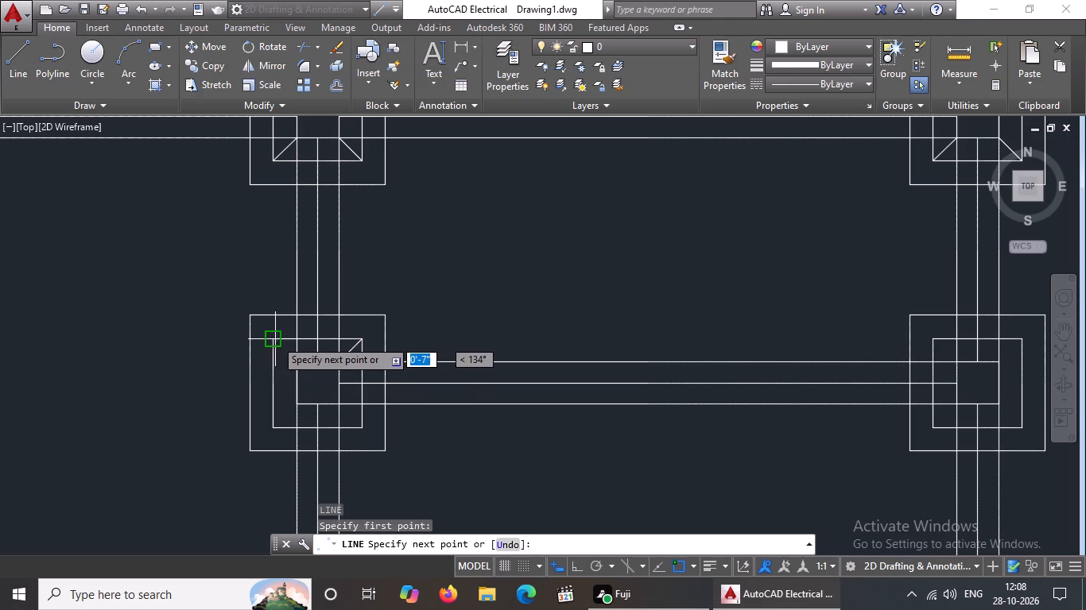
{"action": "left_click", "coordinate": [276, 341]}
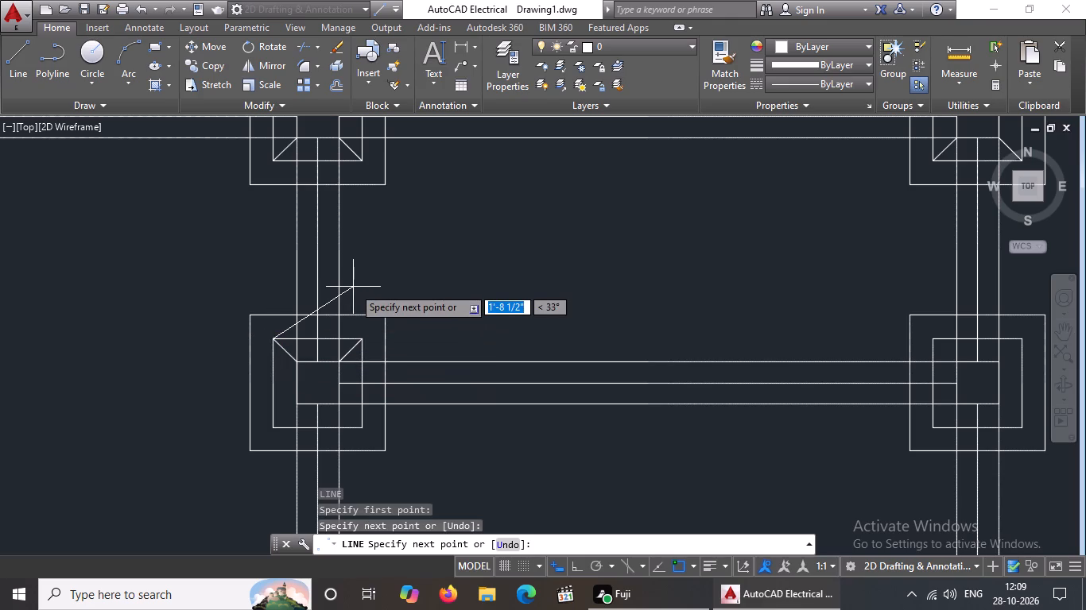
{"action": "key", "text": "Return"}
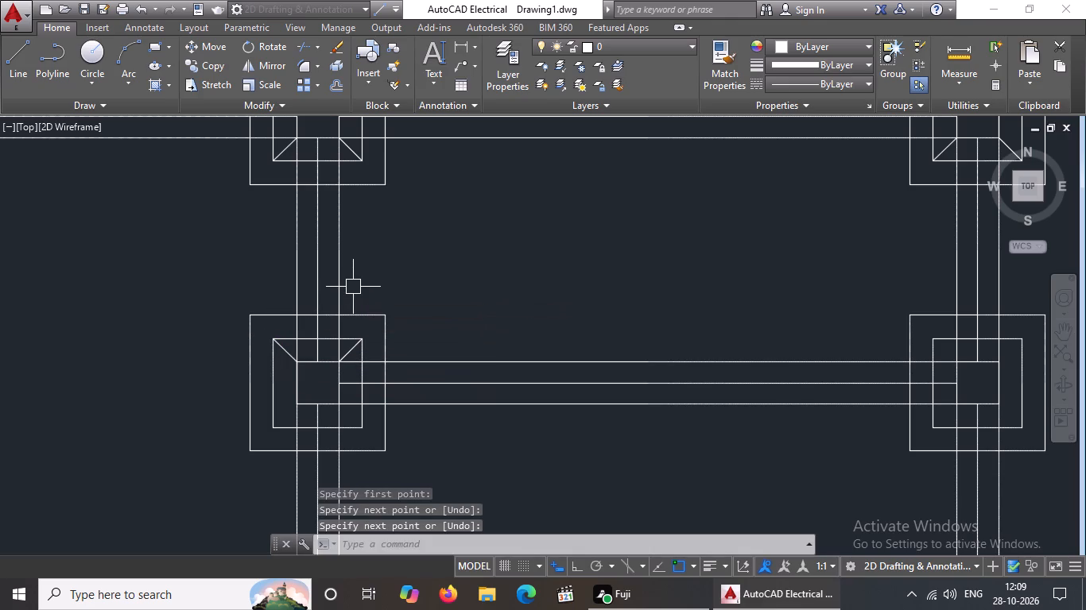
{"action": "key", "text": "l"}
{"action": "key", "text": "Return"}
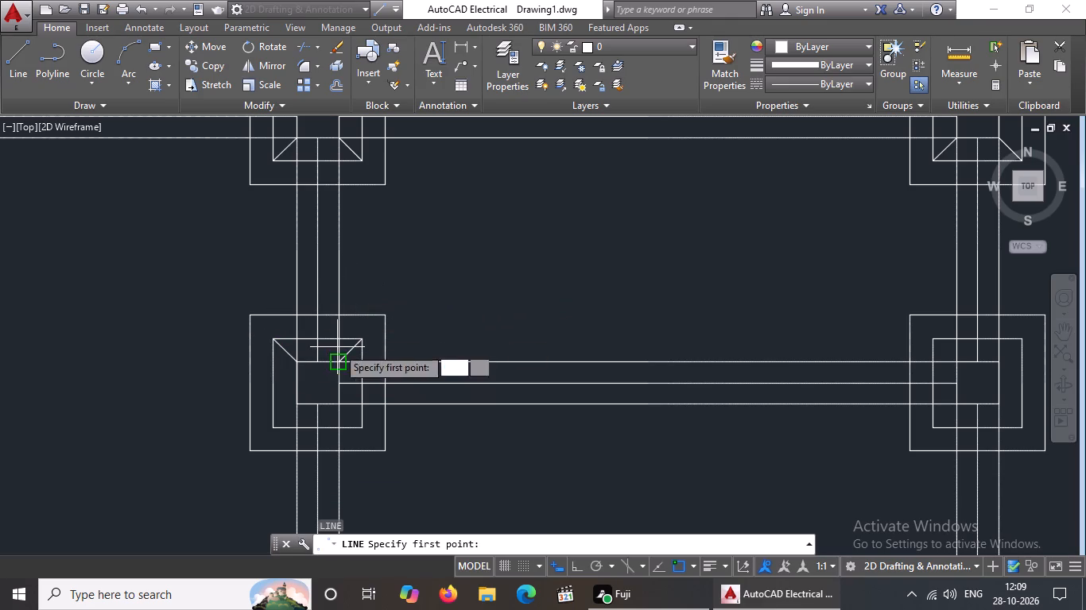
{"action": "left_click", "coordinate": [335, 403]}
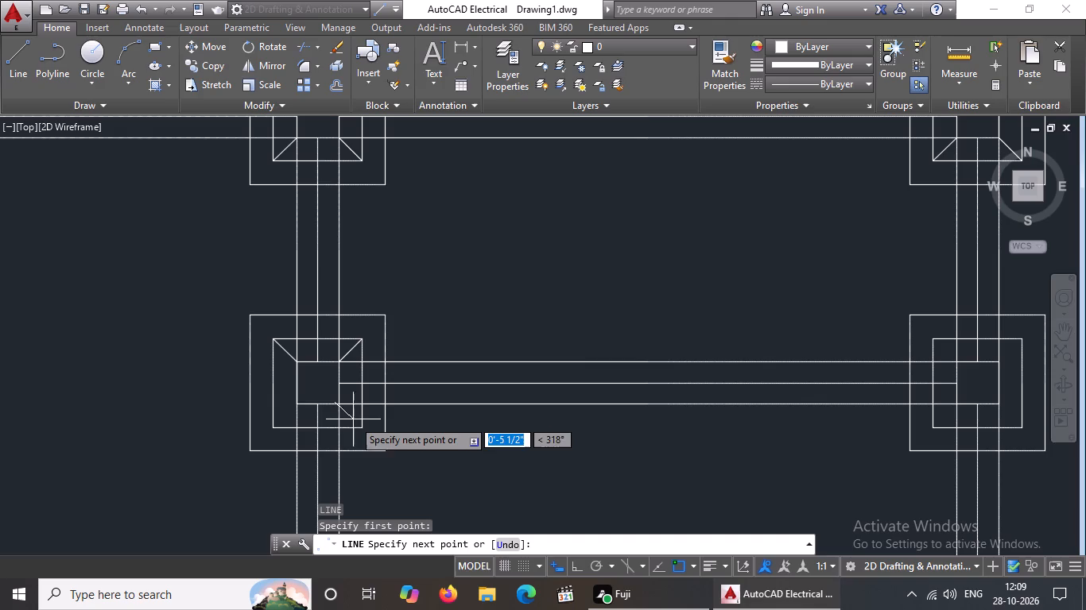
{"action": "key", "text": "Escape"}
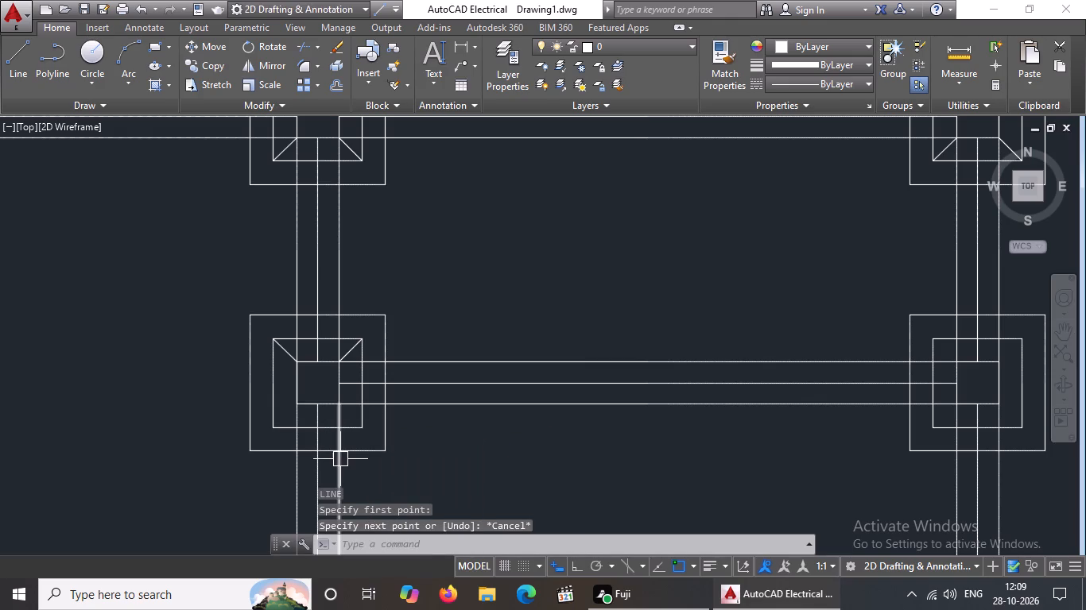
Draw a diagonal line from the second-row middle column's lower-right corner to its inner offset square's lower-right corner.
{"action": "scroll", "coordinate": [346, 410], "scroll_direction": "up", "scroll_amount": 2}
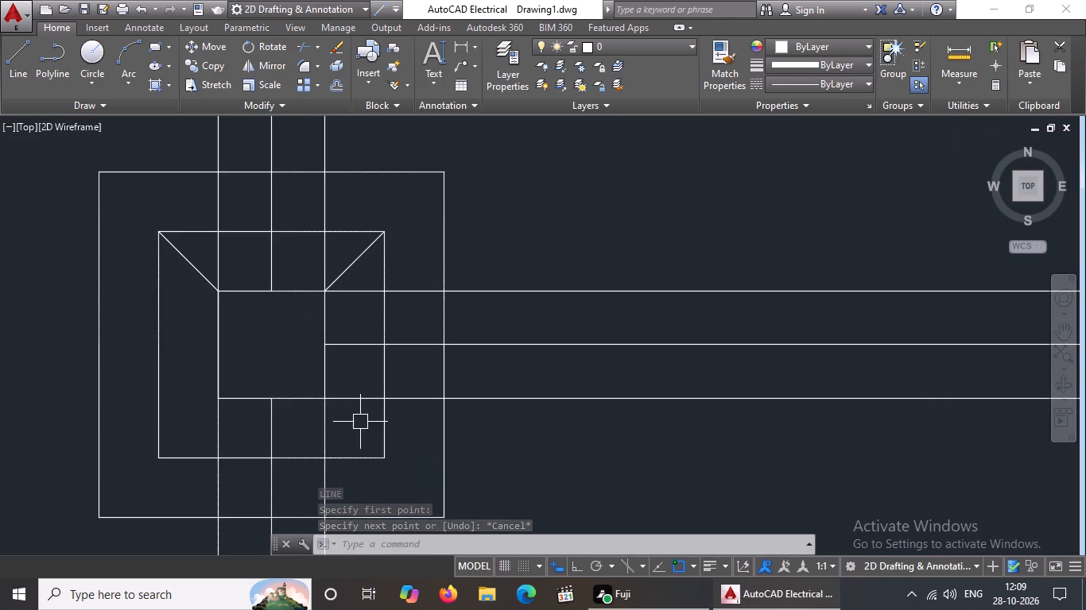
{"action": "key", "text": "l"}
{"action": "key", "text": "Return"}
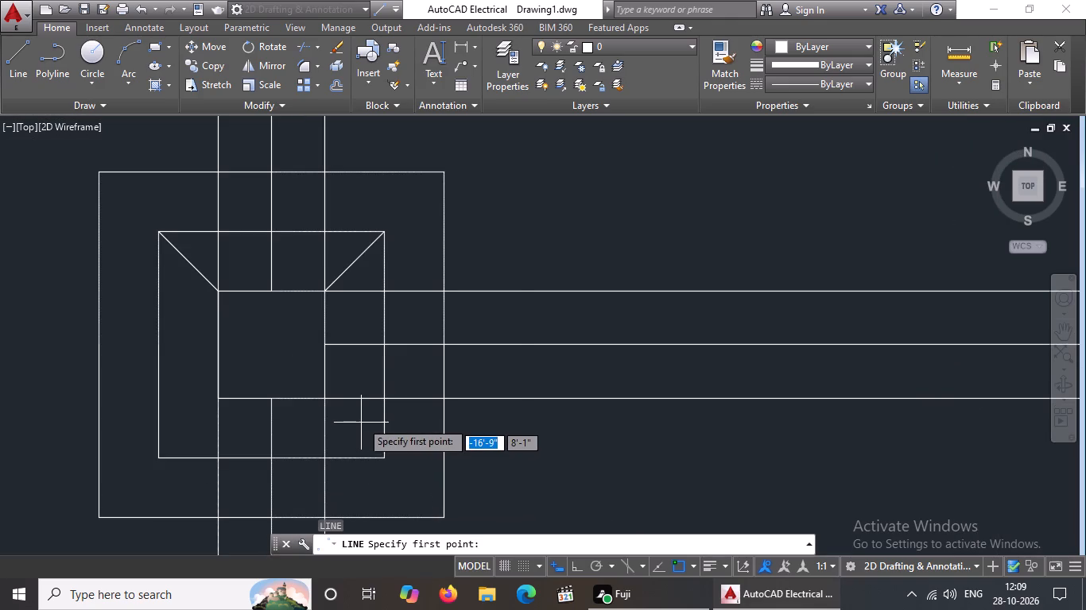
{"action": "left_click", "coordinate": [318, 400]}
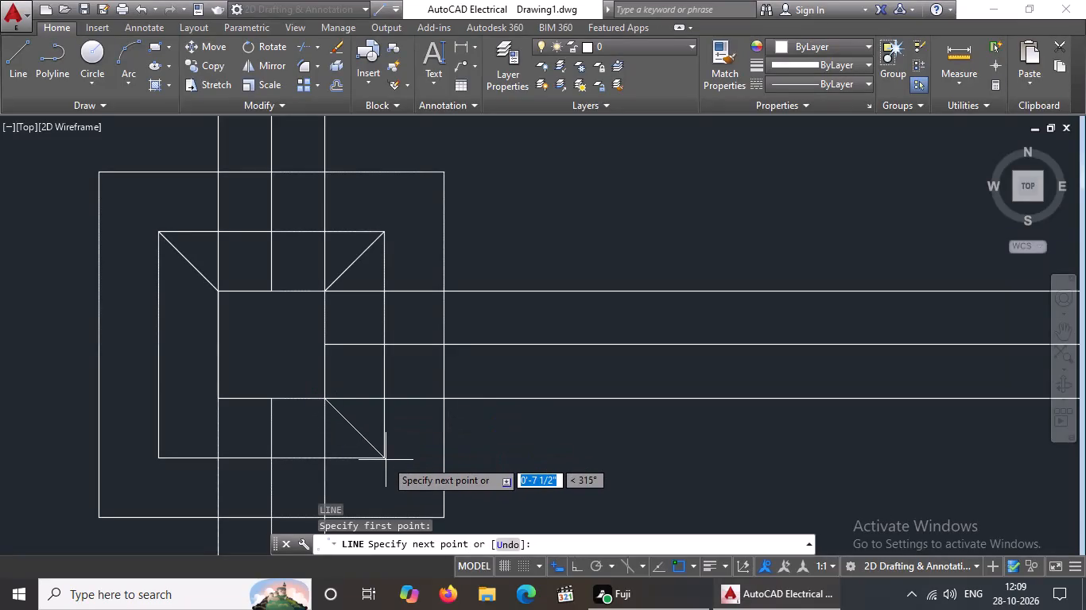
{"action": "left_click", "coordinate": [383, 455]}
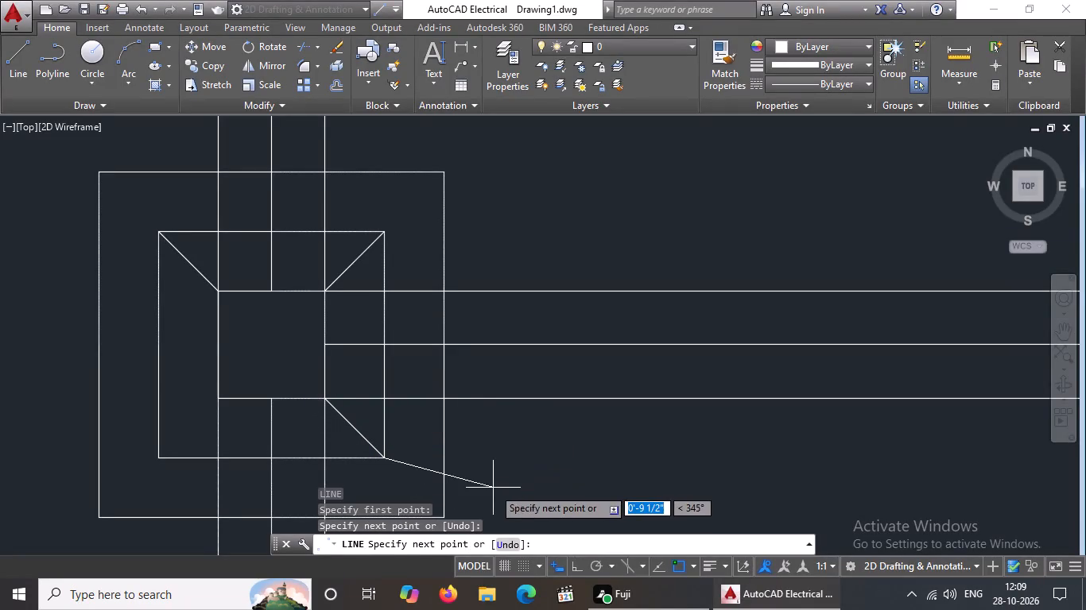
{"action": "key", "text": "Return"}
Draw a diagonal line about 7" long from the inner offset square's lower-left corner to the second-row middle column's lower-left corner.
{"action": "key", "text": "l"}
{"action": "key", "text": "Return"}
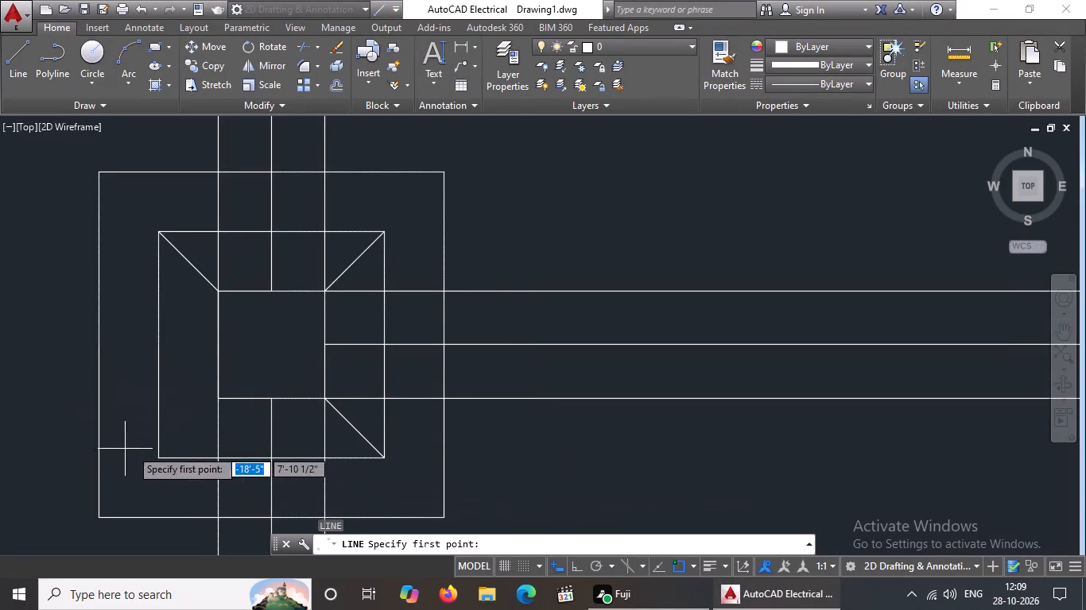
{"action": "left_click_drag", "start_coordinate": [156, 457], "coordinate": [168, 448]}
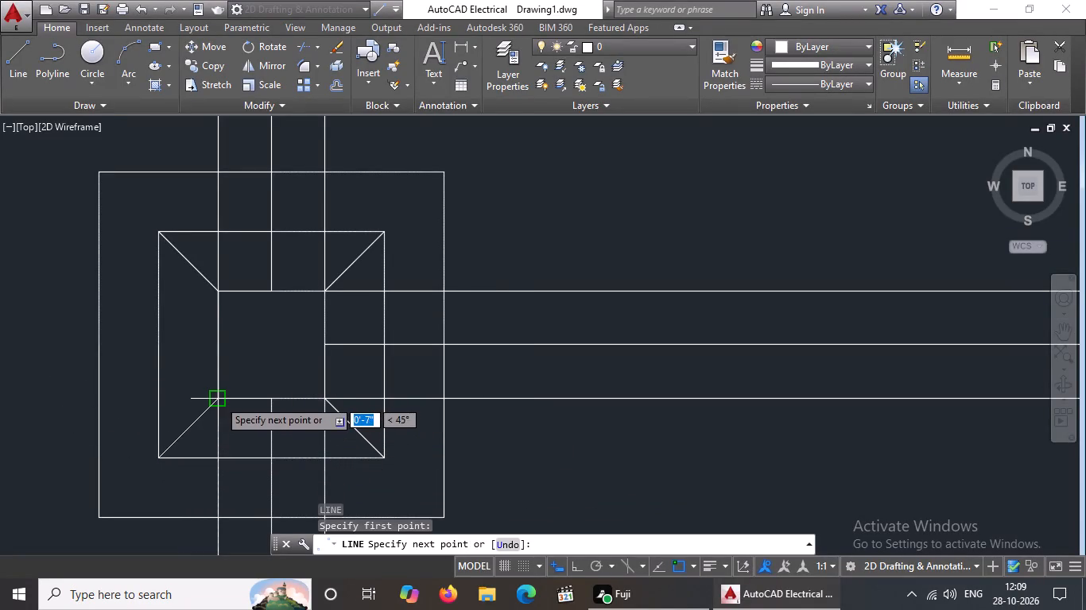
{"action": "left_click_drag", "start_coordinate": [219, 400], "coordinate": [234, 383]}
{"action": "key", "text": "Return"}
Draw a diagonal line from the second-row right column's upper-right corner to its inner offset square's upper-right corner.
{"action": "key", "text": "l"}
{"action": "key", "text": "Return"}
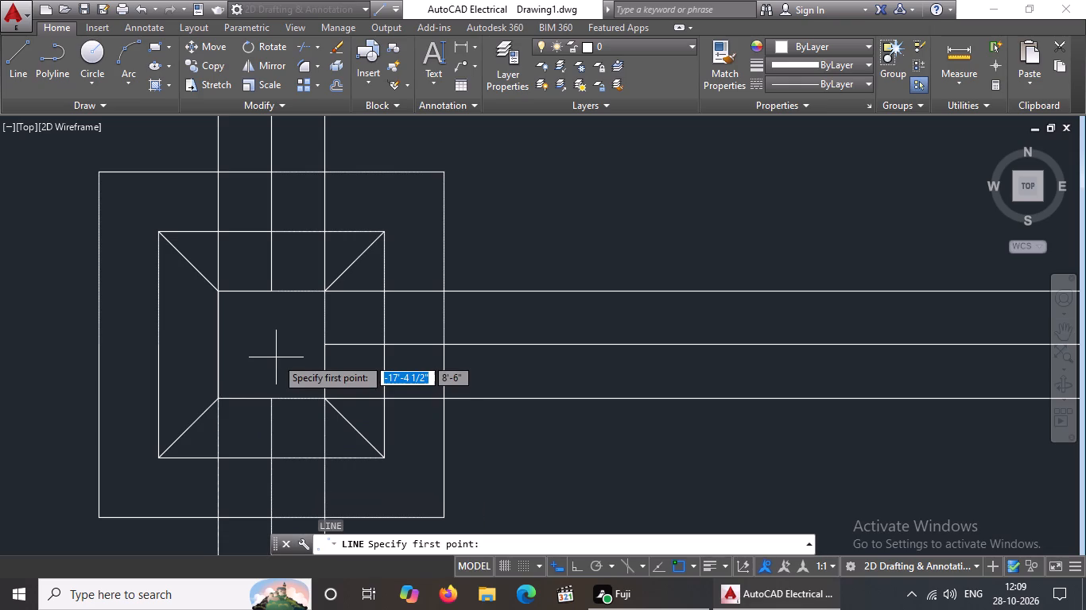
{"action": "scroll", "coordinate": [278, 346], "scroll_direction": "down", "scroll_amount": 3}
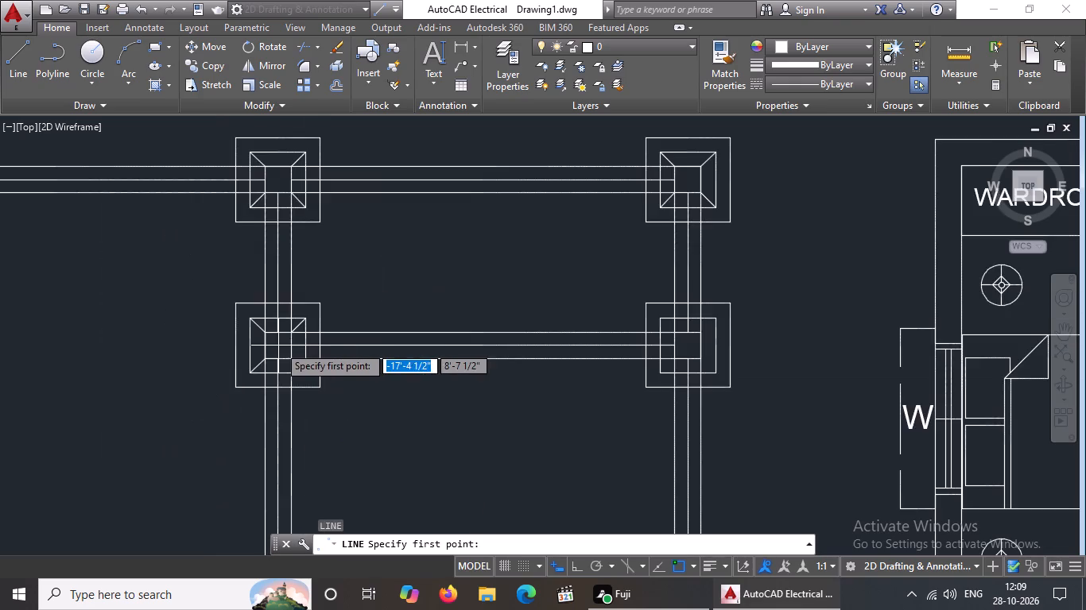
{"action": "scroll", "coordinate": [280, 345], "scroll_direction": "down", "scroll_amount": 2}
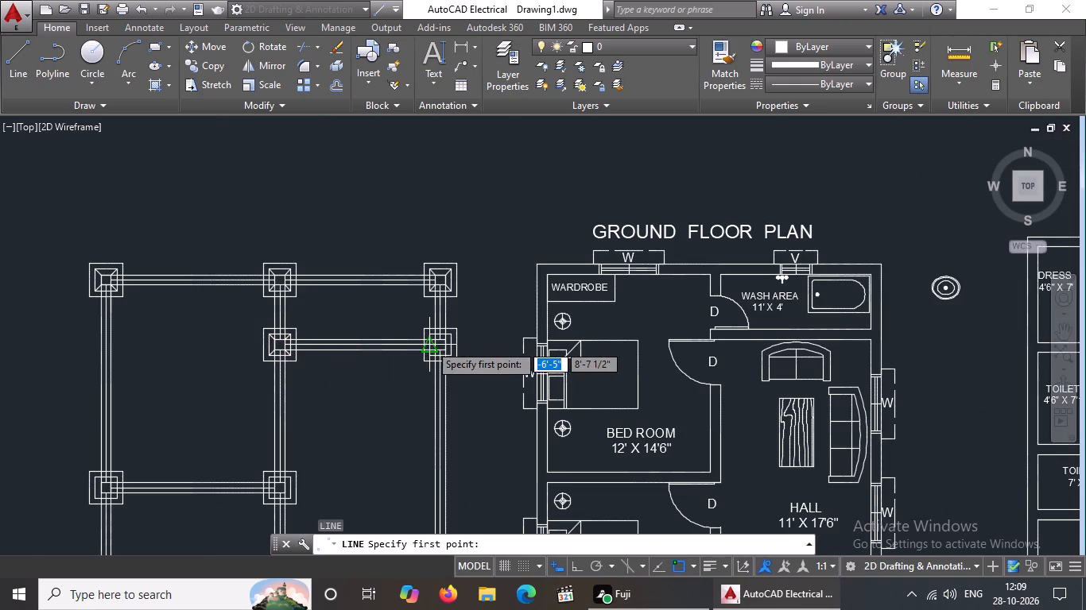
{"action": "scroll", "coordinate": [429, 344], "scroll_direction": "up", "scroll_amount": 3}
{"action": "left_click", "coordinate": [483, 338]}
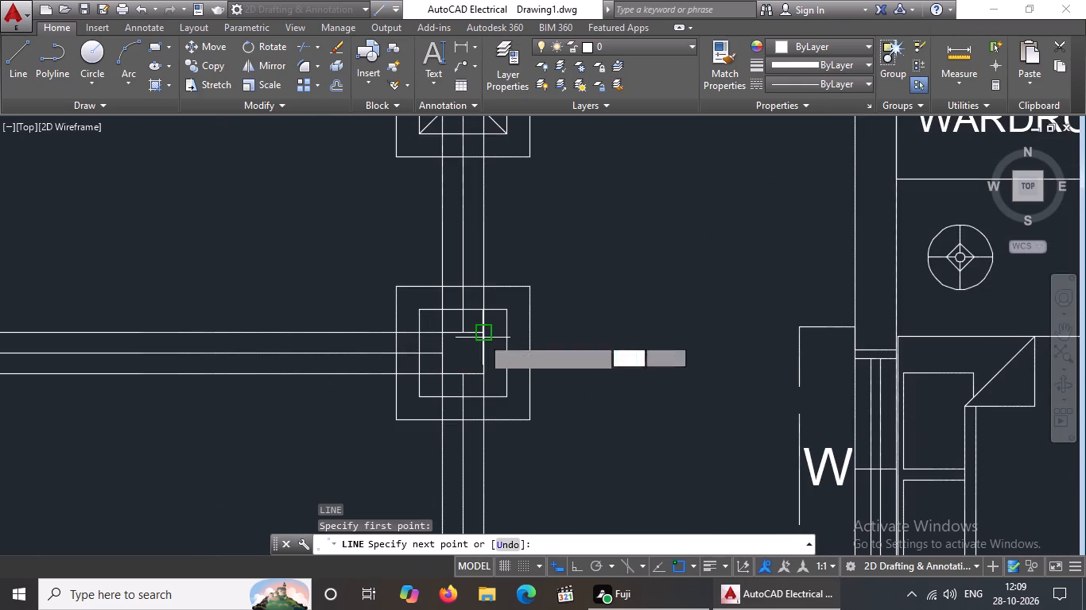
{"action": "left_click", "coordinate": [506, 314]}
{"action": "key", "text": "Return"}
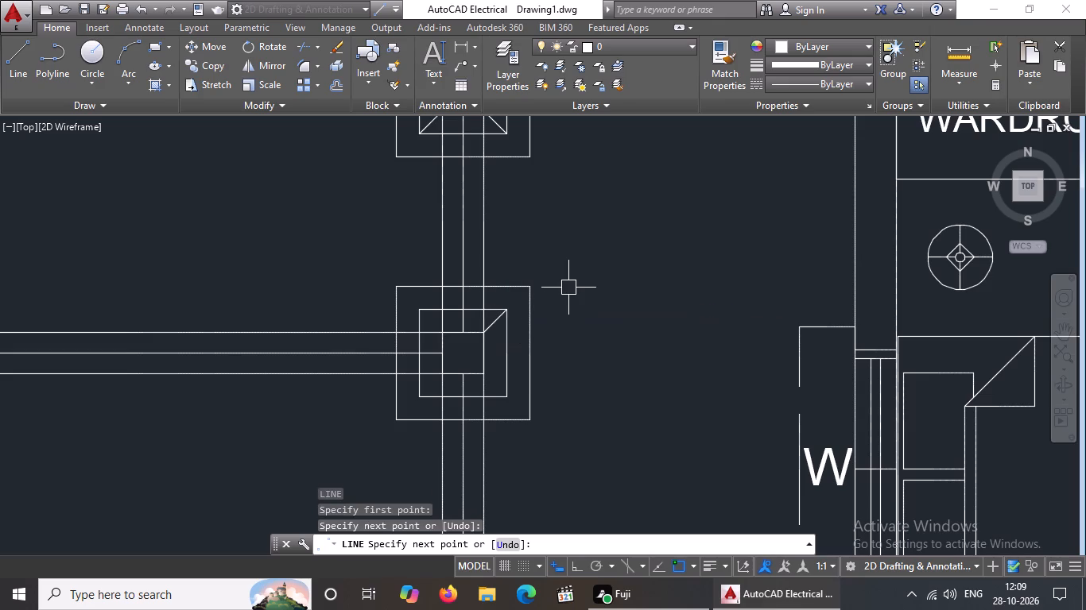
Draw a diagonal line from the inner offset square's upper-left corner to the second-row right column's upper-left corner.
{"action": "key", "text": "l"}
{"action": "key", "text": "Return"}
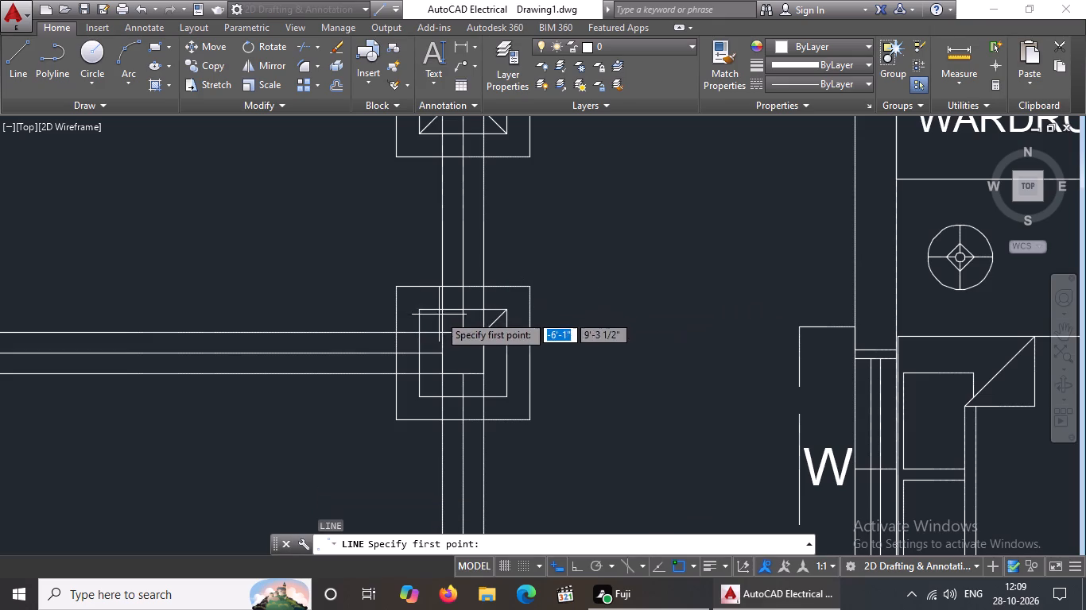
{"action": "left_click", "coordinate": [420, 313]}
{"action": "left_click_drag", "start_coordinate": [442, 334], "coordinate": [442, 333]}
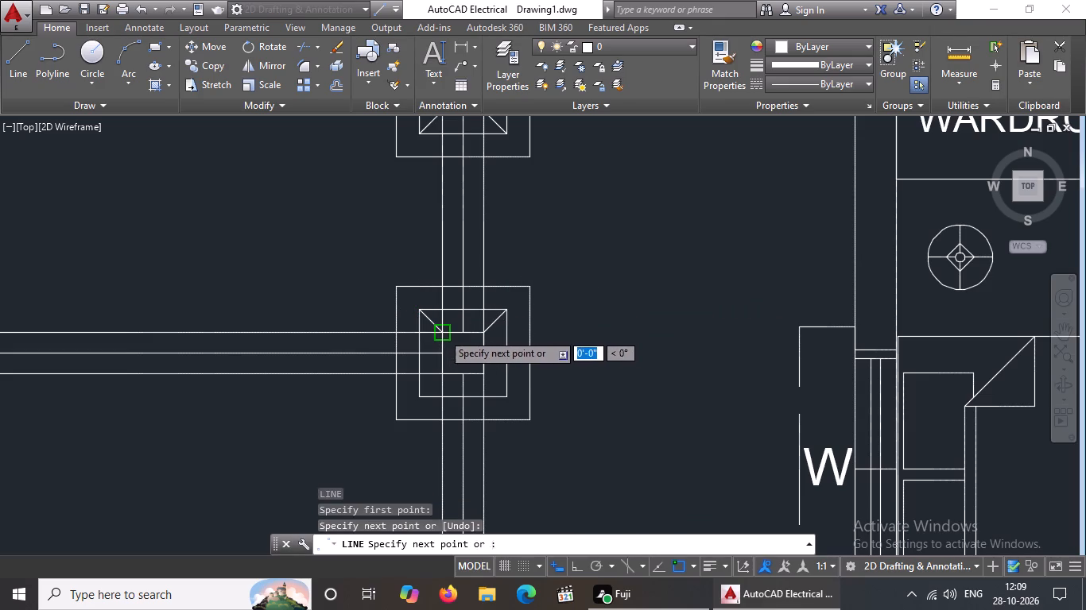
{"action": "left_click_drag", "start_coordinate": [442, 333], "coordinate": [452, 351]}
{"action": "key", "text": "Return"}
Draw a diagonal line from the inner offset square's lower-left corner to the second-row right column's lower-left corner.
{"action": "key", "text": "l"}
{"action": "key", "text": "Return"}
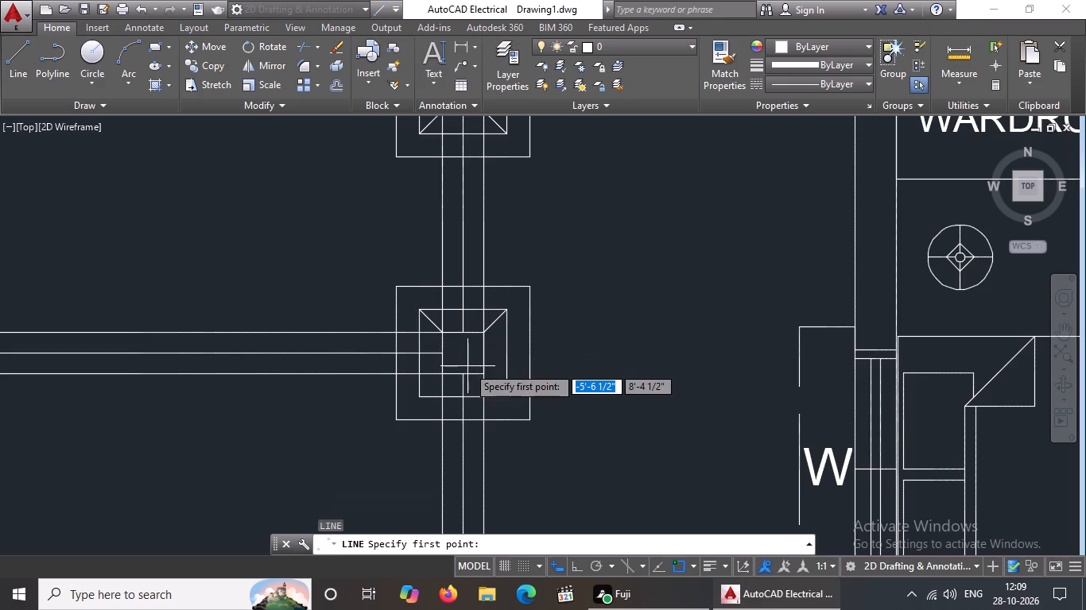
{"action": "left_click", "coordinate": [417, 393]}
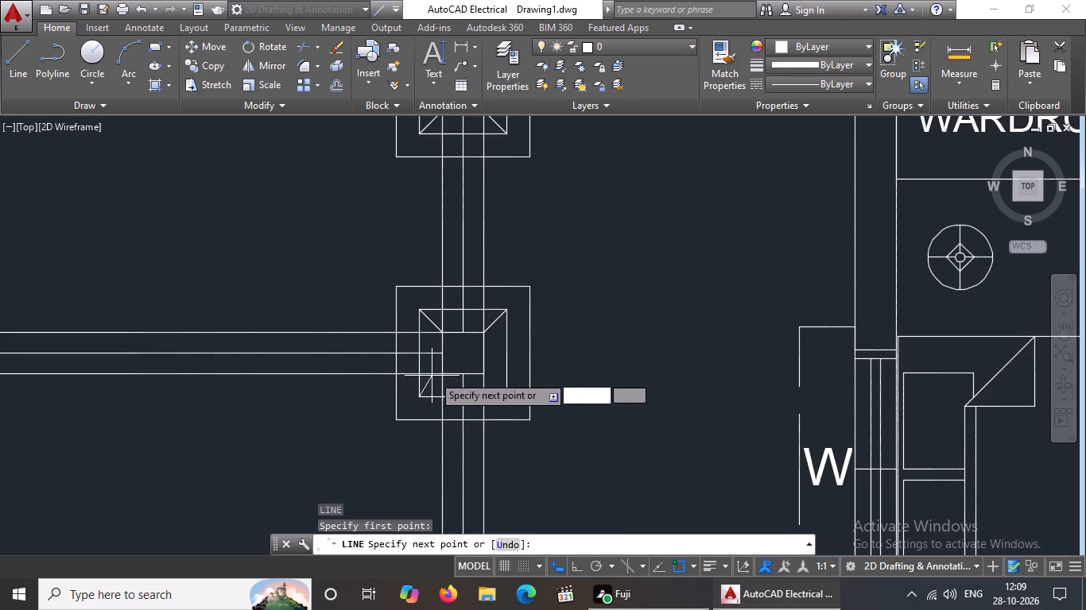
{"action": "left_click_drag", "start_coordinate": [437, 377], "coordinate": [446, 363]}
{"action": "key", "text": "Return"}
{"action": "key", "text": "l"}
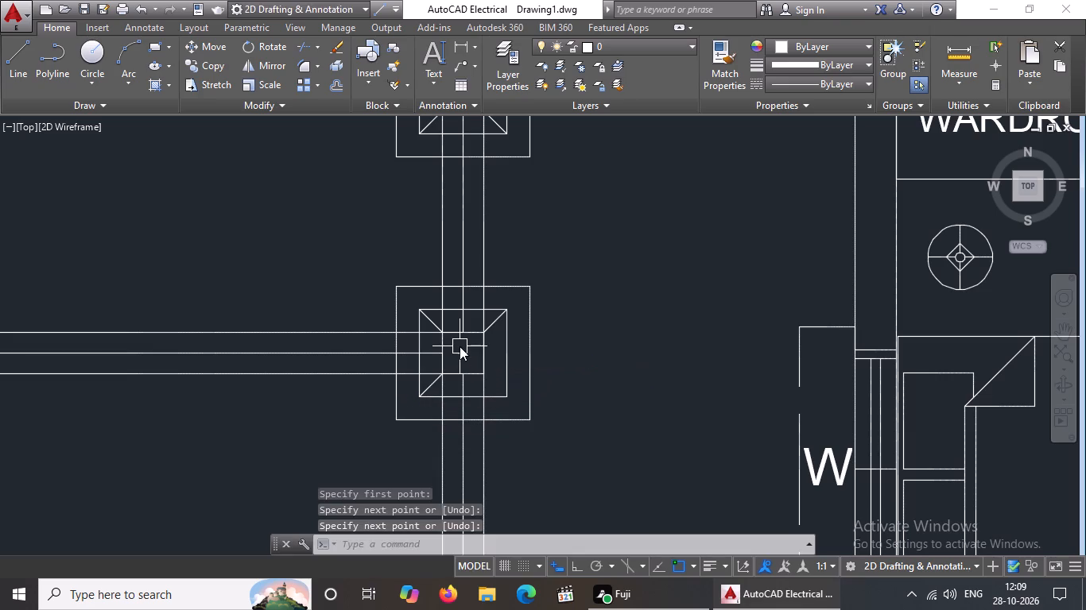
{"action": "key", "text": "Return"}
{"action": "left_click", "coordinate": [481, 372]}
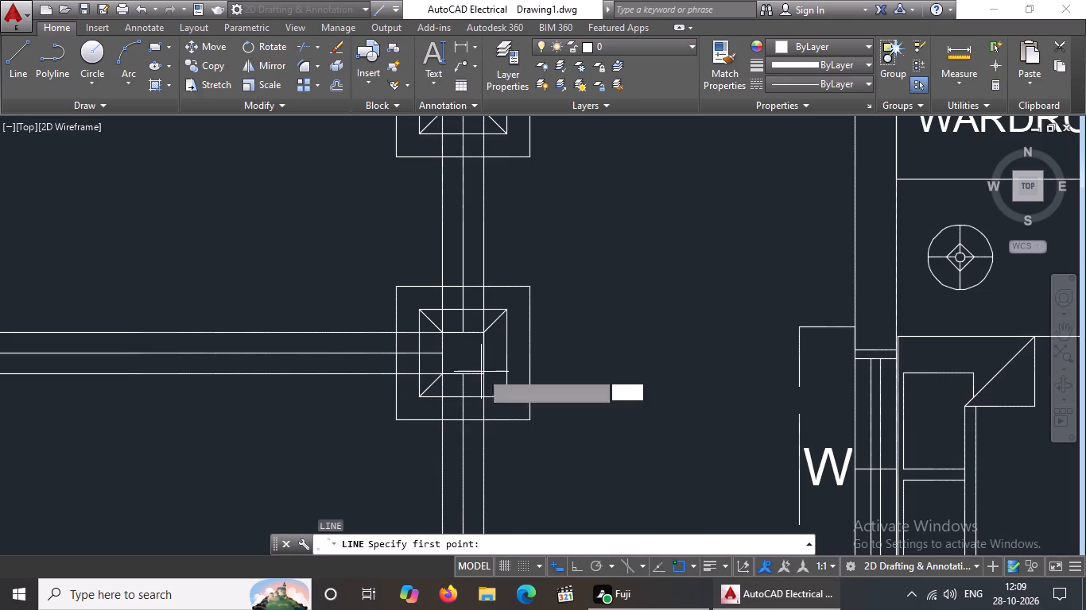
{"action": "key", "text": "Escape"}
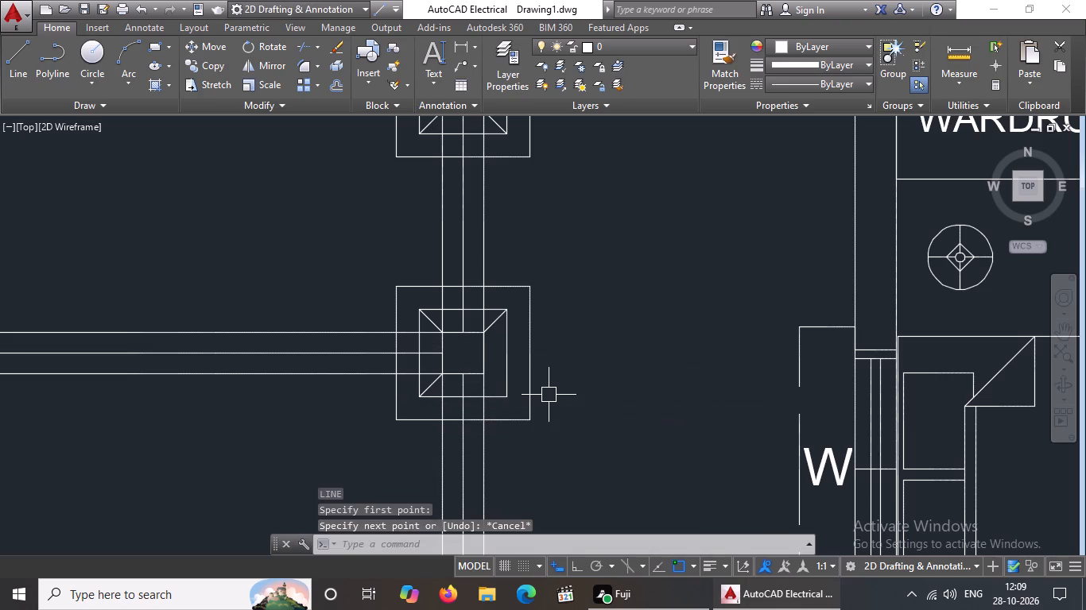
Draw a diagonal line about 7" long from the second-row right column's lower-right corner to its inner offset square's lower-right corner.
{"action": "key", "text": "l"}
{"action": "key", "text": "Return"}
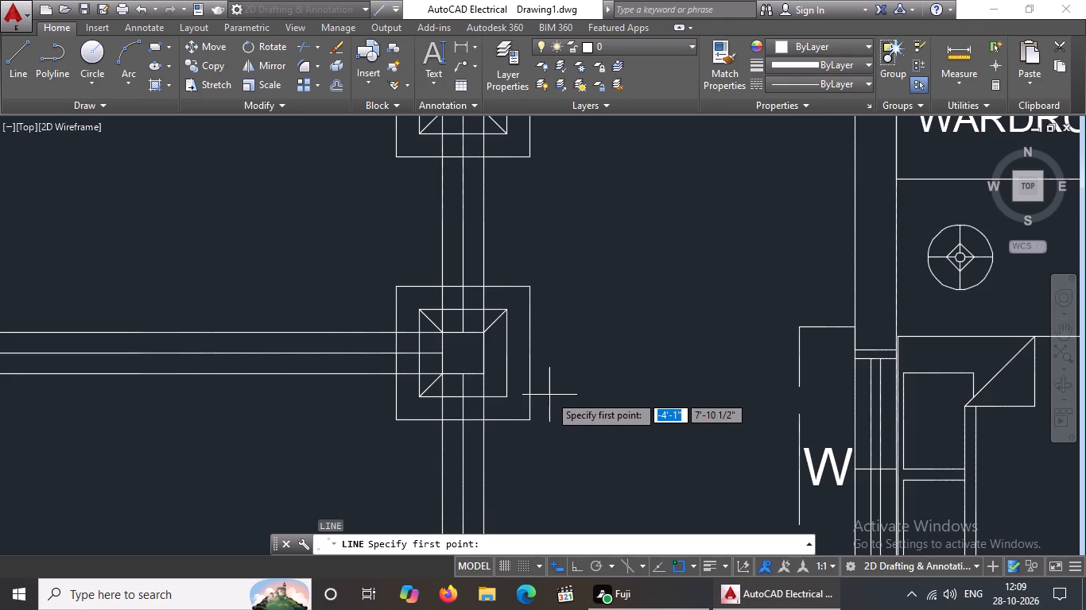
{"action": "left_click", "coordinate": [484, 377]}
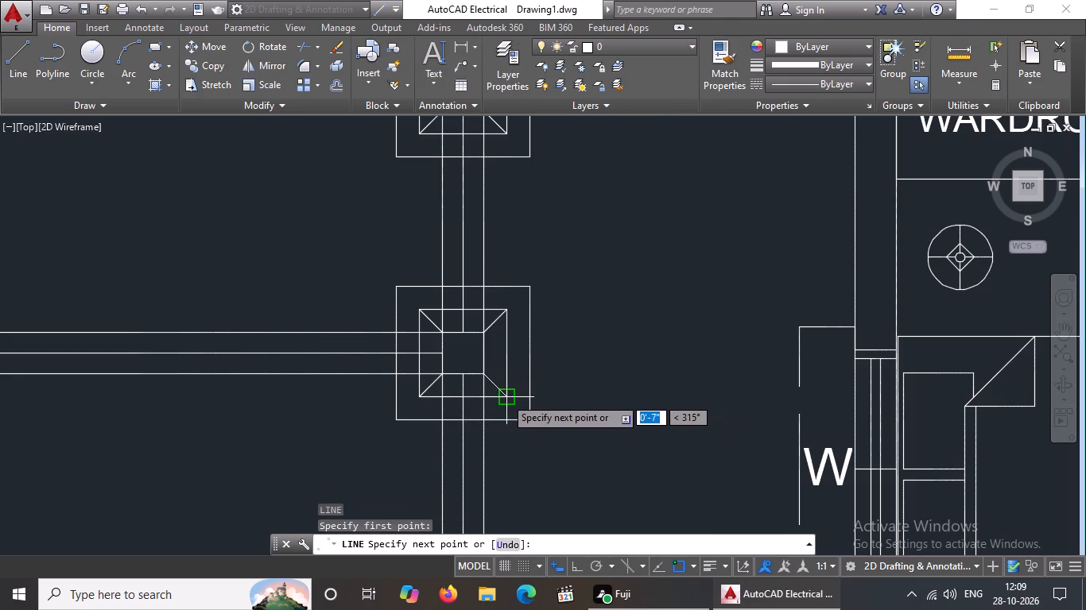
{"action": "left_click", "coordinate": [504, 397]}
{"action": "key", "text": "Return"}
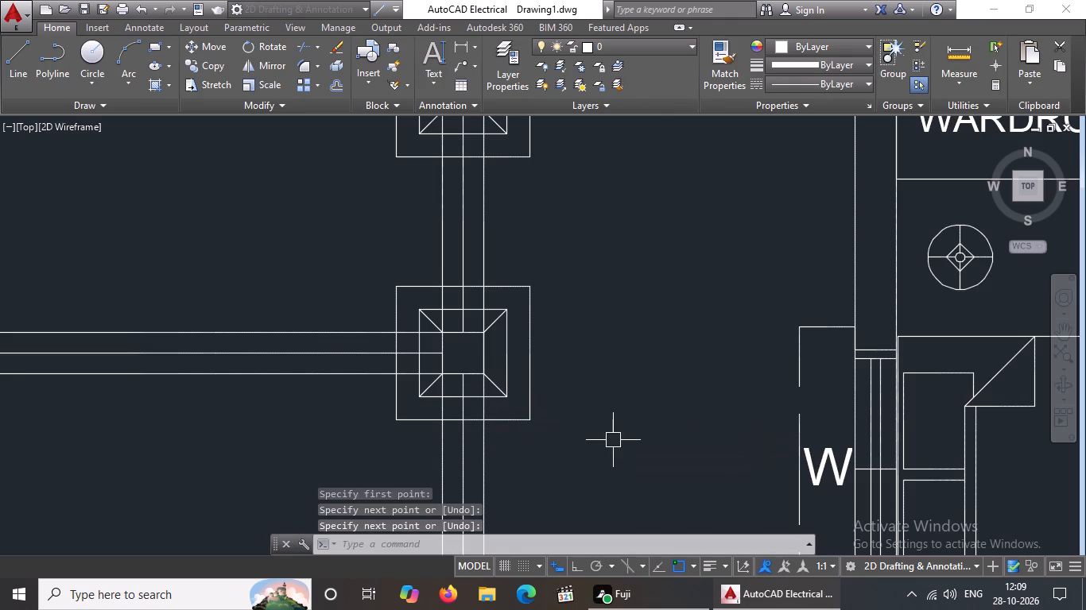
Draw a diagonal line from the third-row middle column's upper-right corner to its inner offset square's upper-right corner.
{"action": "key", "text": "l"}
{"action": "key", "text": "Return"}
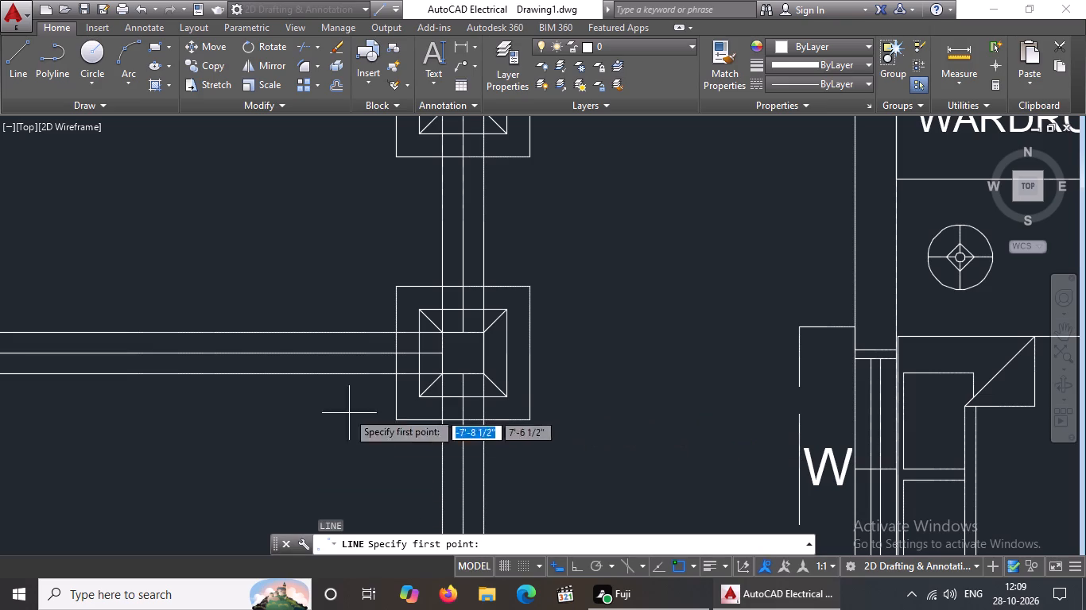
{"action": "scroll", "coordinate": [466, 333], "scroll_direction": "down", "scroll_amount": 3}
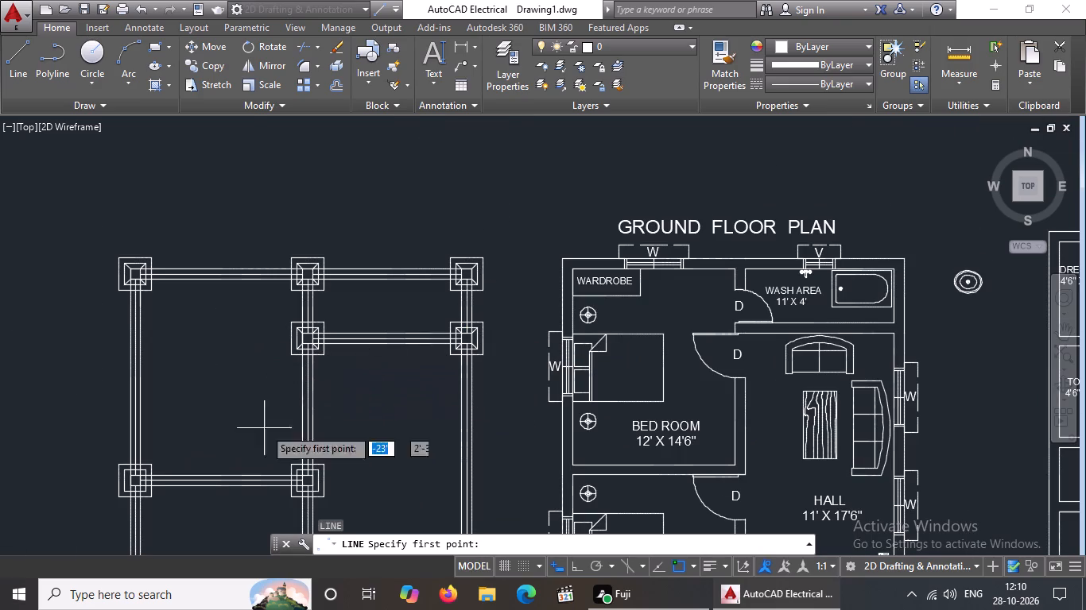
{"action": "scroll", "coordinate": [301, 482], "scroll_direction": "up", "scroll_amount": 6}
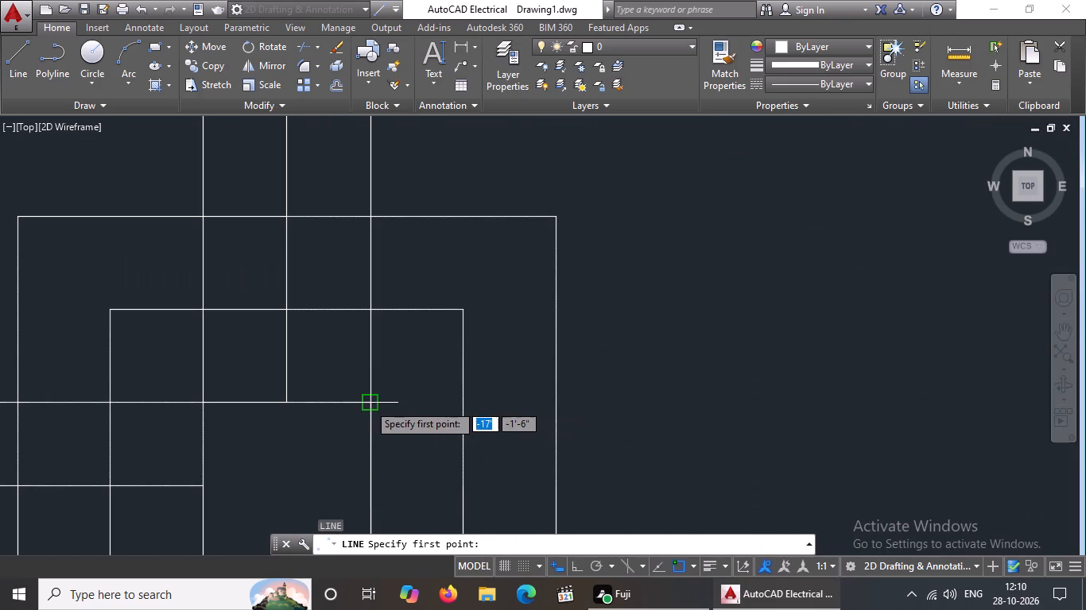
{"action": "left_click_drag", "start_coordinate": [368, 403], "coordinate": [383, 384]}
{"action": "left_click", "coordinate": [462, 311]}
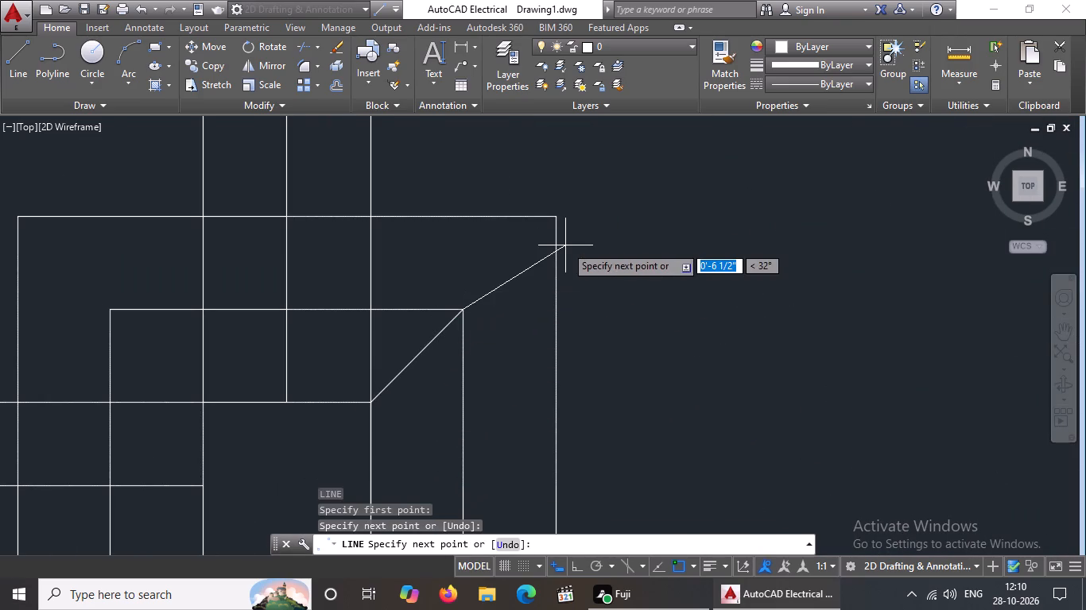
{"action": "key", "text": "Return"}
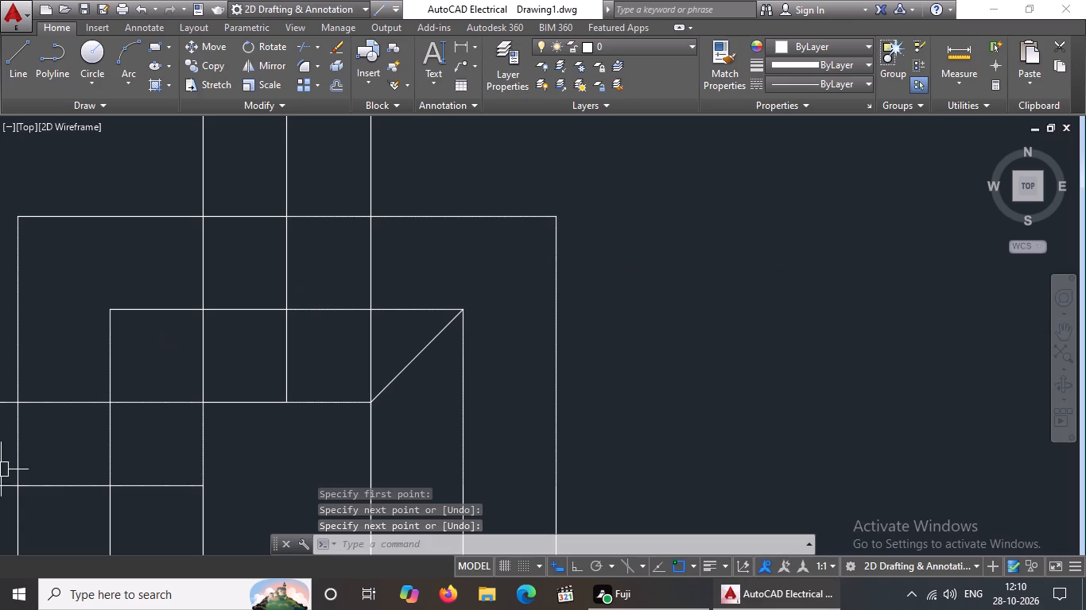
Draw a diagonal line from the inner offset square's upper-left corner to the third-row middle column's upper-left corner.
{"action": "key", "text": "l"}
{"action": "key", "text": "Return"}
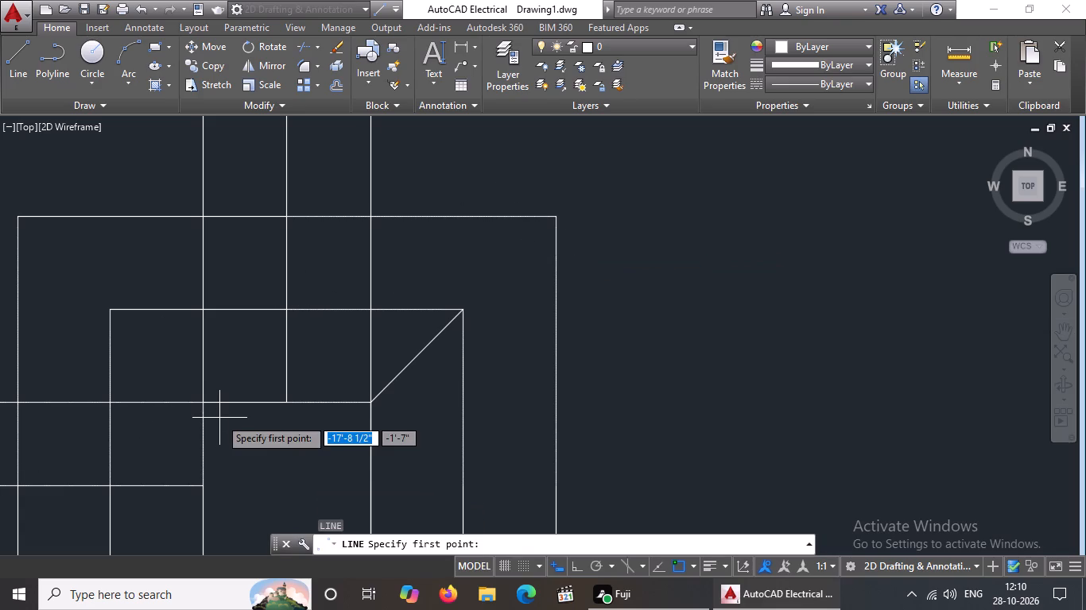
{"action": "left_click", "coordinate": [111, 310]}
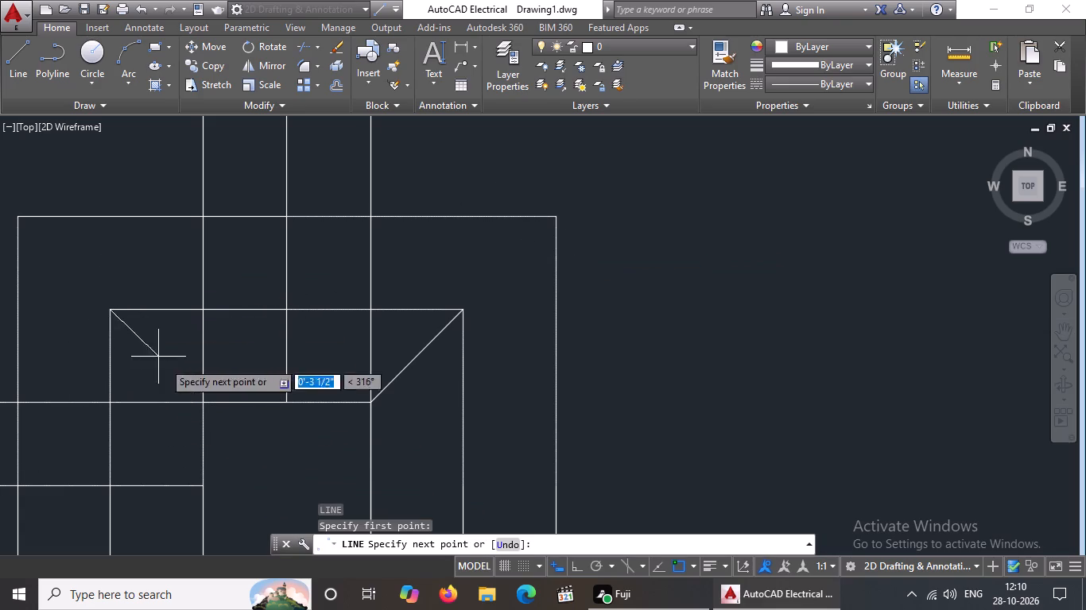
{"action": "left_click", "coordinate": [202, 404]}
{"action": "scroll", "coordinate": [326, 380], "scroll_direction": "down", "scroll_amount": 3}
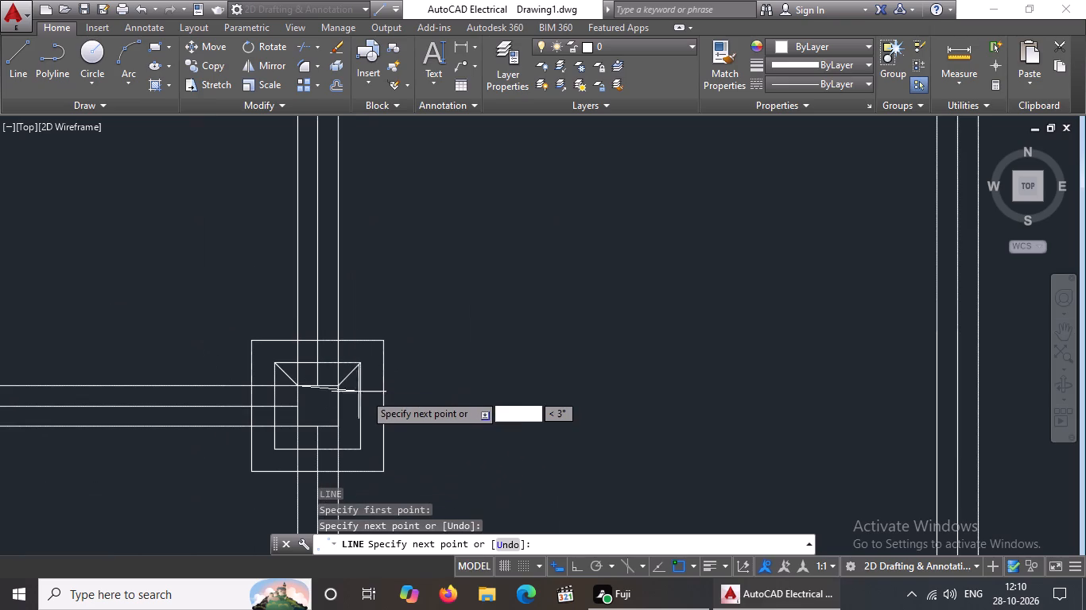
{"action": "key", "text": "Return"}
Draw a diagonal line from the inner offset square's lower-left corner to the third-row middle column's lower-left corner.
{"action": "key", "text": "l"}
{"action": "key", "text": "Return"}
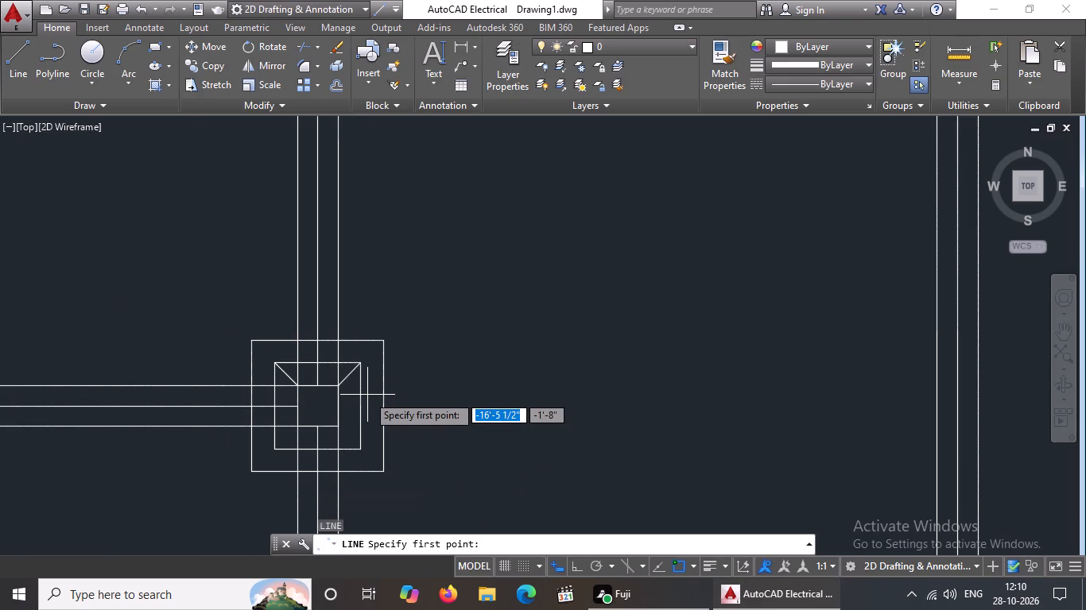
{"action": "left_click", "coordinate": [273, 448]}
{"action": "left_click", "coordinate": [298, 425]}
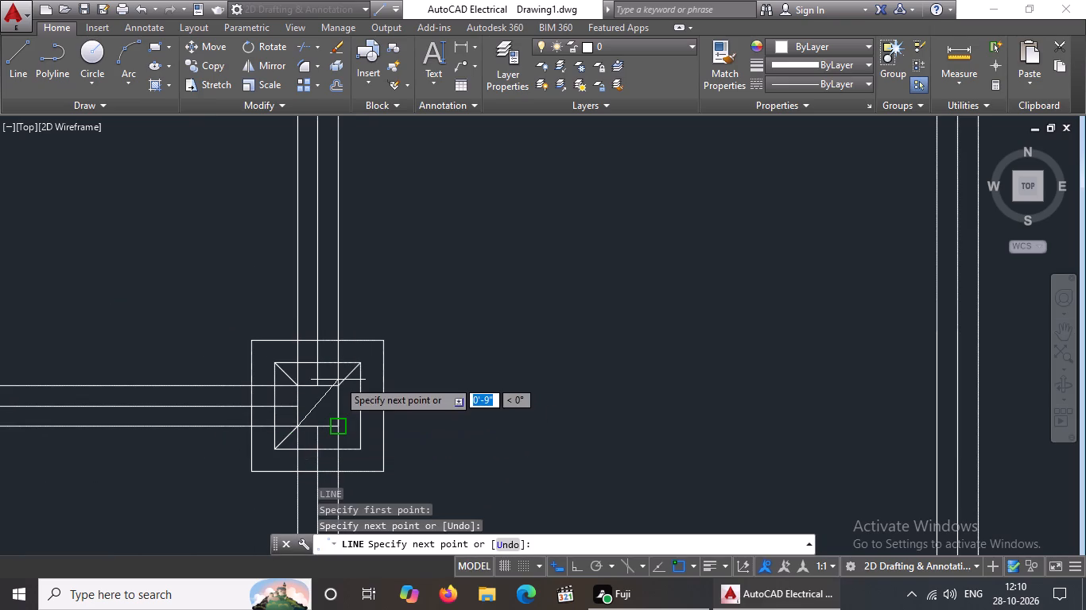
{"action": "key", "text": "Return"}
Draw a diagonal line about 7" long from the third-row middle column's lower-right corner to its inner offset square's lower-right corner.
{"action": "key", "text": "l"}
{"action": "key", "text": "Return"}
{"action": "scroll", "coordinate": [361, 367], "scroll_direction": "down", "scroll_amount": 4}
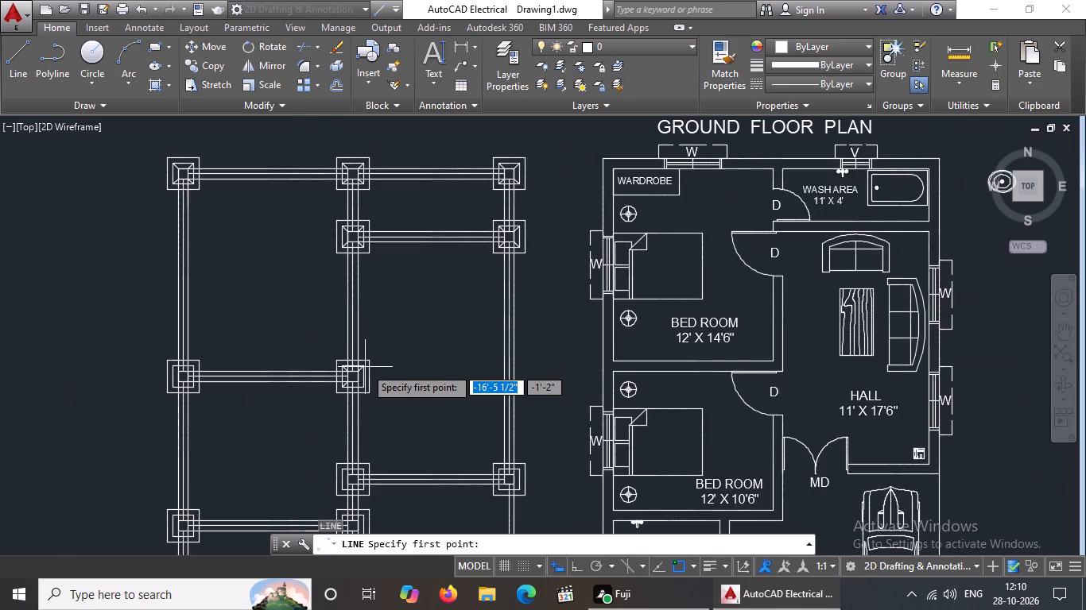
{"action": "scroll", "coordinate": [339, 381], "scroll_direction": "up", "scroll_amount": 6}
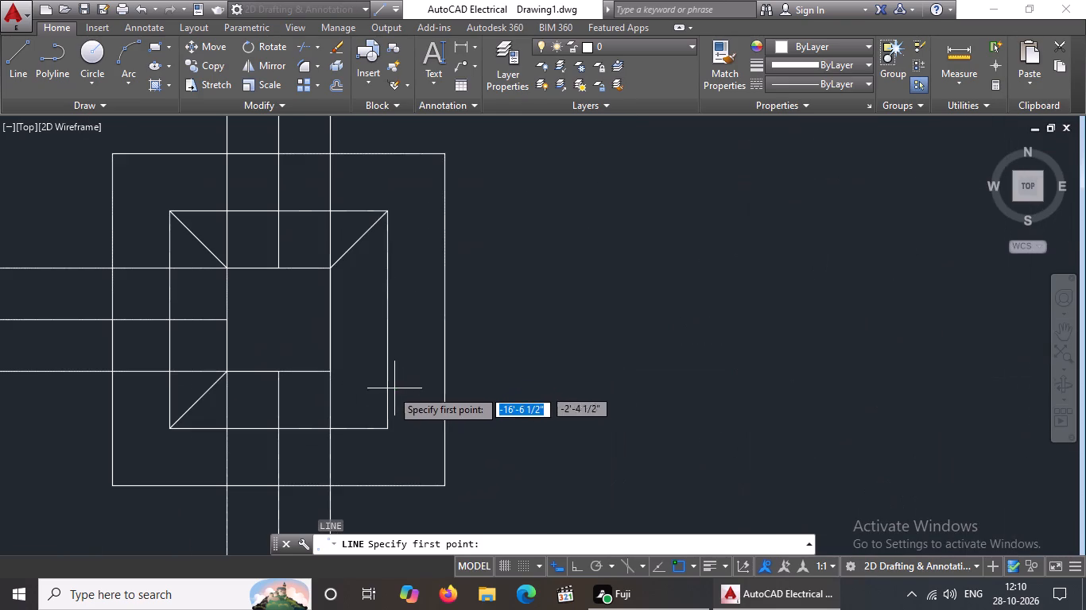
{"action": "left_click_drag", "start_coordinate": [331, 375], "coordinate": [342, 395]}
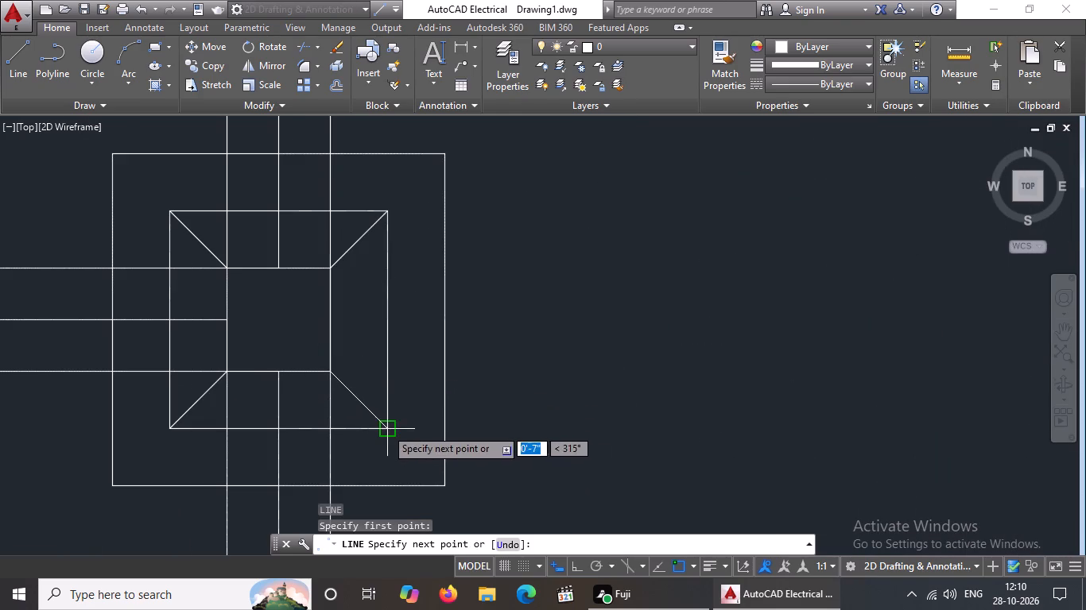
{"action": "left_click_drag", "start_coordinate": [386, 427], "coordinate": [408, 425]}
{"action": "key", "text": "Return"}
Draw a diagonal line about 7" long from the third-row left column's upper-right corner to its inner offset square's upper-right corner.
{"action": "key", "text": "l"}
{"action": "key", "text": "Return"}
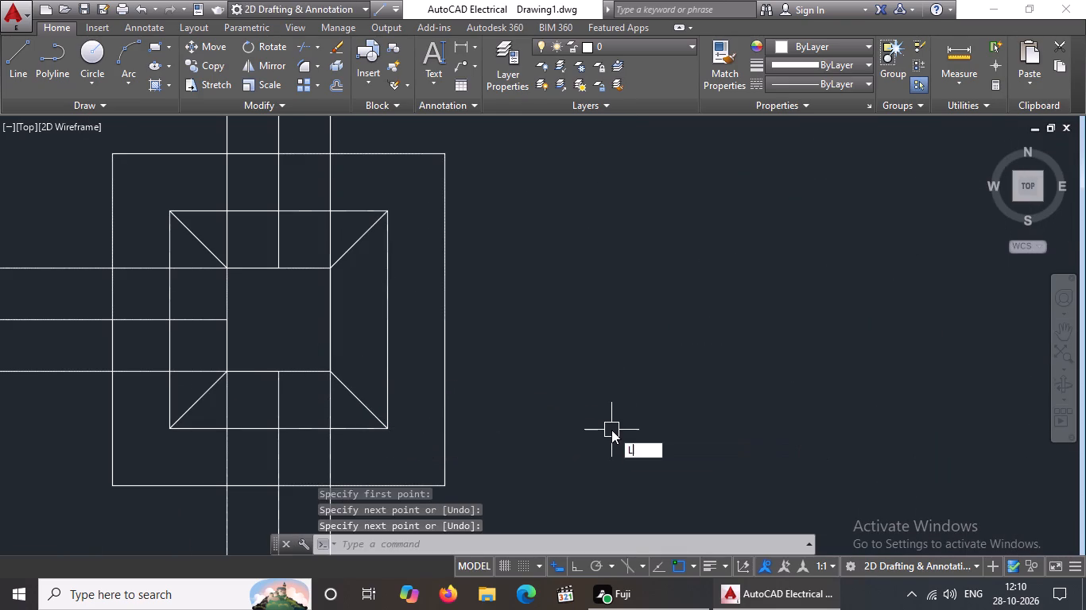
{"action": "scroll", "coordinate": [599, 428], "scroll_direction": "down", "scroll_amount": 8}
{"action": "scroll", "coordinate": [613, 469], "scroll_direction": "up", "scroll_amount": 2}
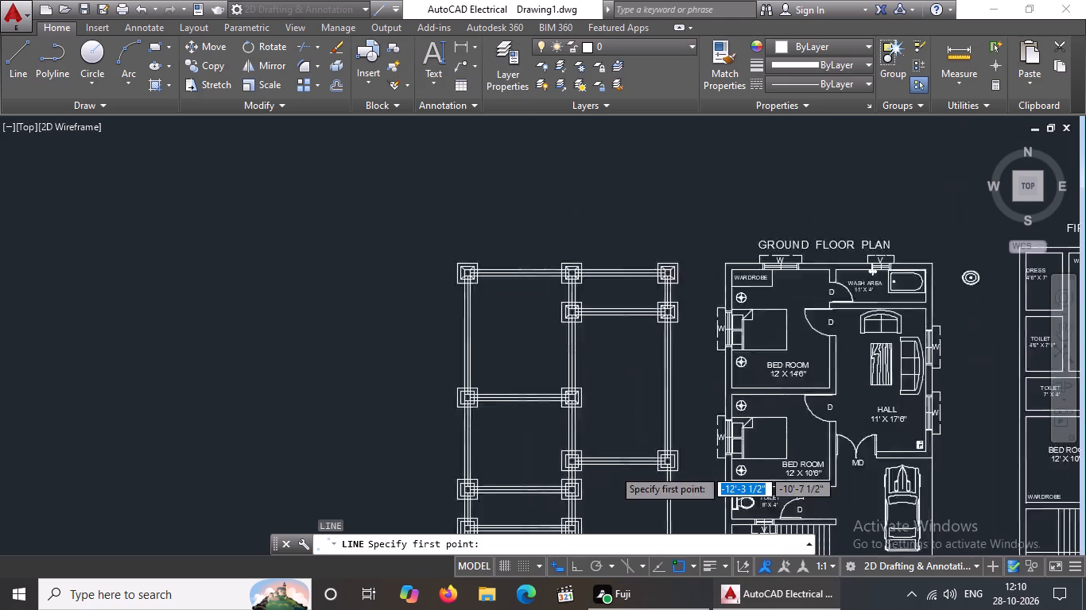
{"action": "scroll", "coordinate": [386, 361], "scroll_direction": "up", "scroll_amount": 5}
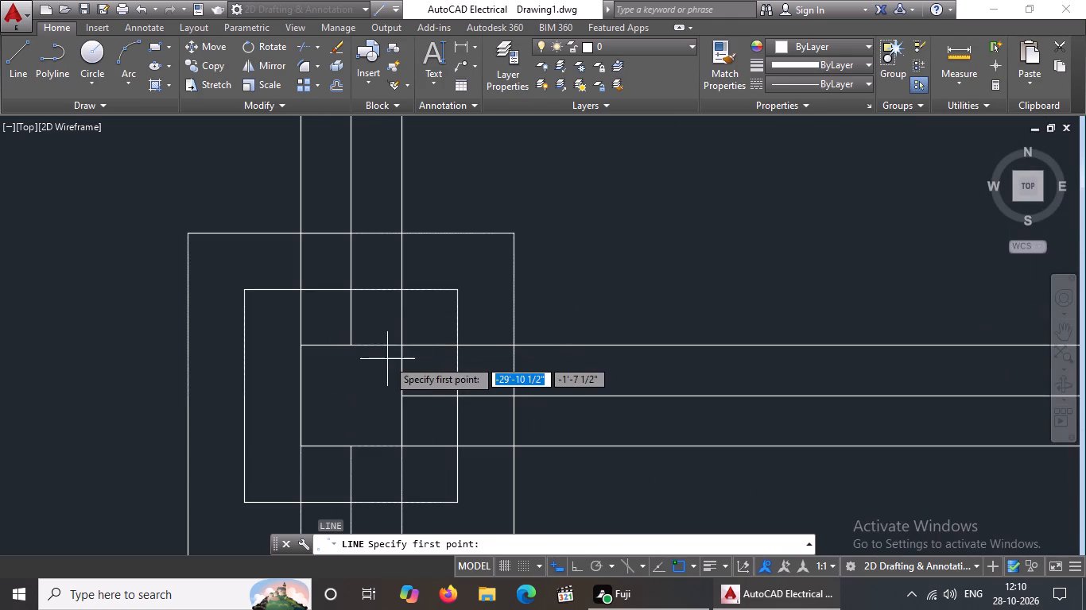
{"action": "left_click_drag", "start_coordinate": [398, 347], "coordinate": [409, 342]}
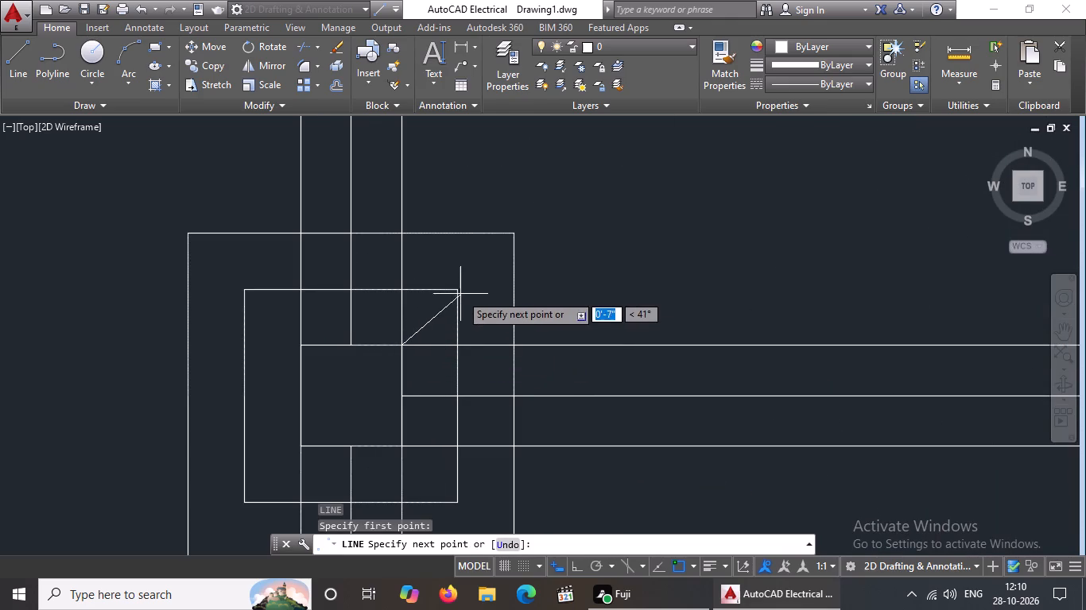
{"action": "left_click_drag", "start_coordinate": [456, 291], "coordinate": [464, 278]}
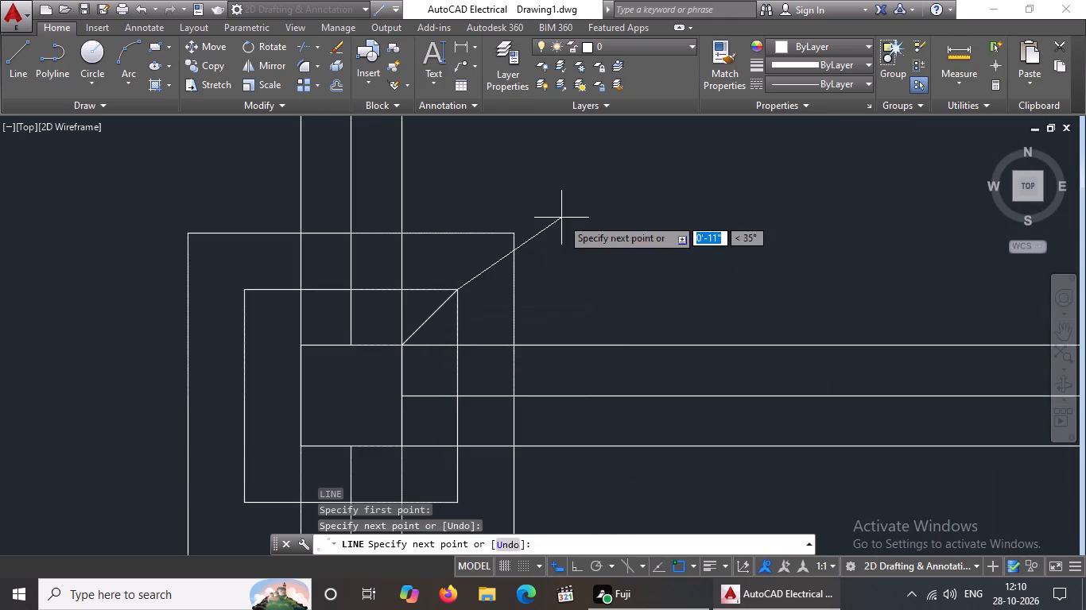
{"action": "key", "text": "Return"}
Draw a diagonal line from the inner offset square's upper-left corner to the third-row left column's upper-left corner.
{"action": "key", "text": "l"}
{"action": "key", "text": "Return"}
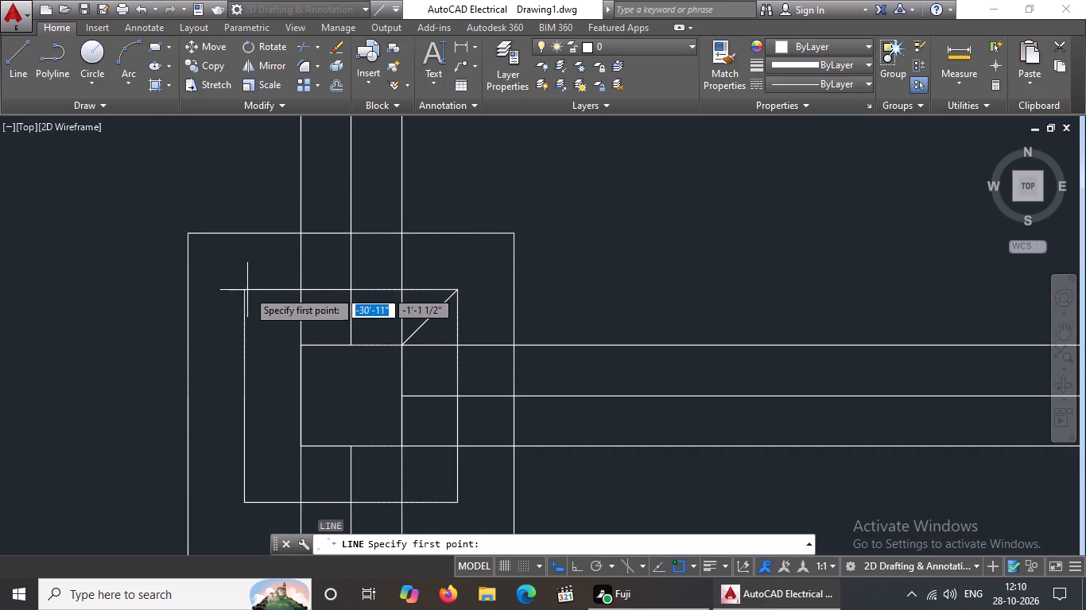
{"action": "left_click_drag", "start_coordinate": [246, 288], "coordinate": [250, 295]}
{"action": "left_click_drag", "start_coordinate": [303, 347], "coordinate": [313, 361]}
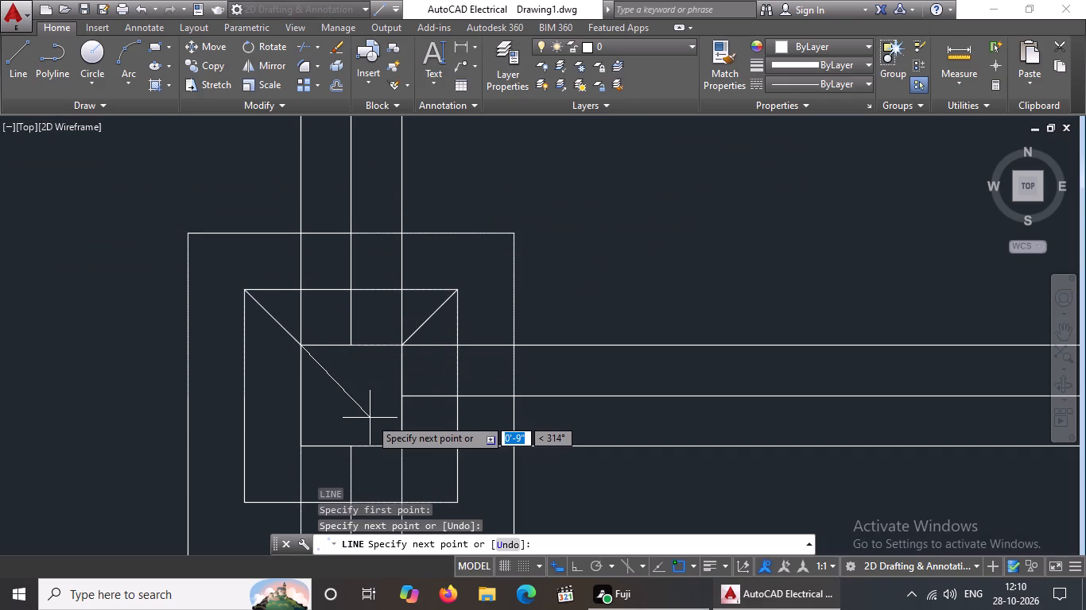
{"action": "key", "text": "Return"}
Draw a diagonal line about 7" long from the inner offset square's lower-left corner to the third-row left column's lower-left corner.
{"action": "key", "text": "l"}
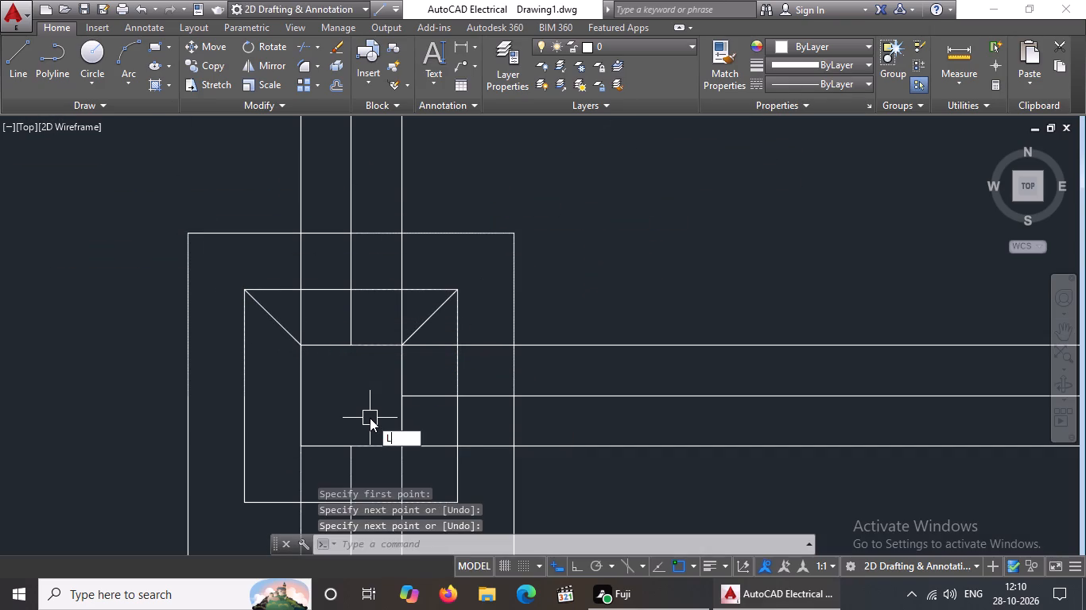
{"action": "key", "text": "Return"}
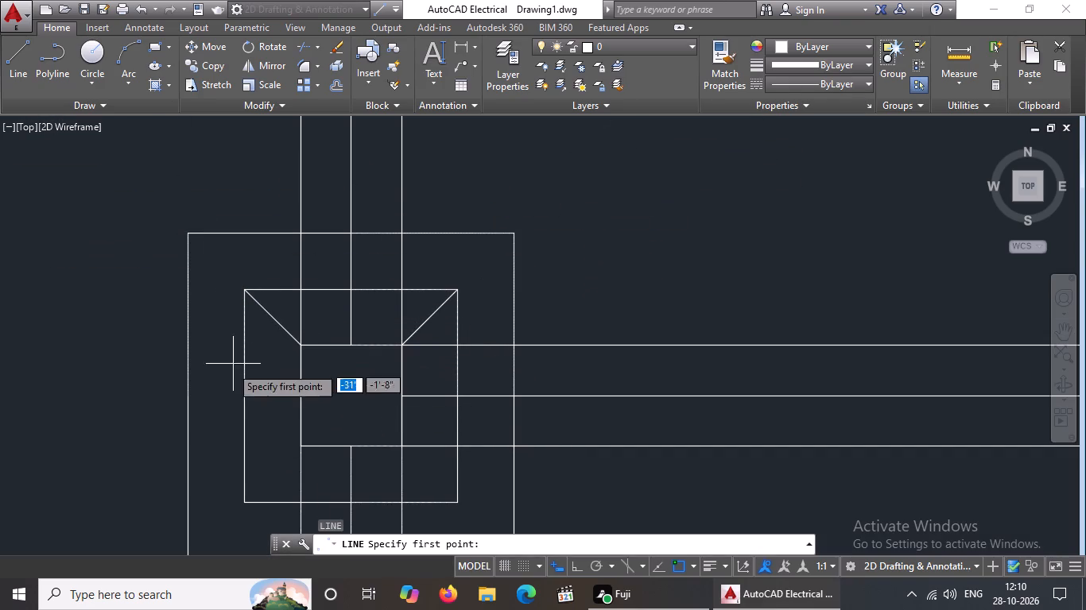
{"action": "left_click_drag", "start_coordinate": [244, 501], "coordinate": [266, 492]}
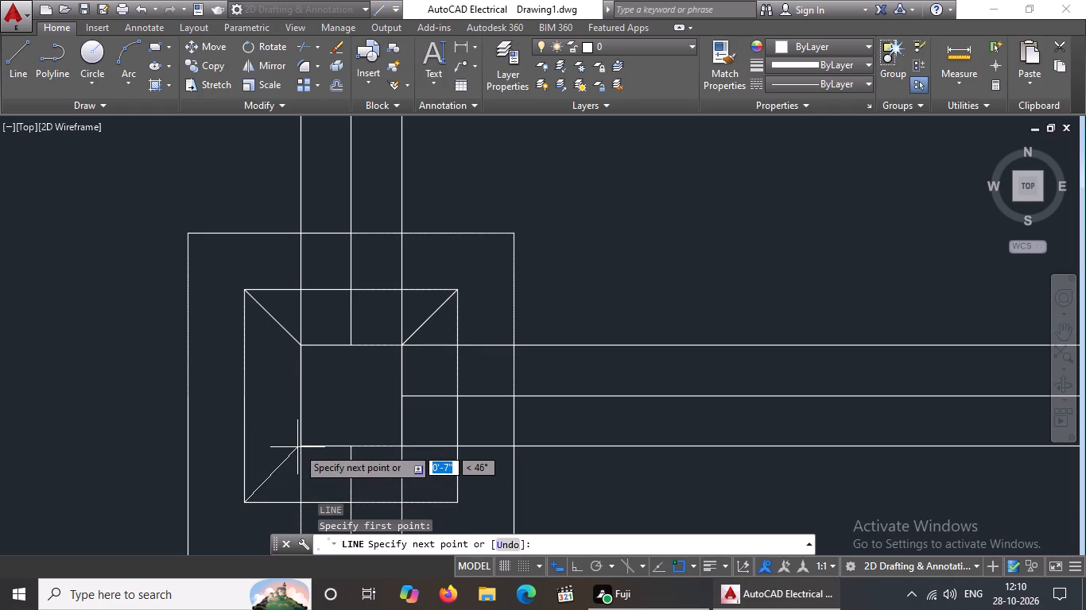
{"action": "left_click_drag", "start_coordinate": [308, 446], "coordinate": [336, 421]}
{"action": "key", "text": "Return"}
Draw a diagonal line about 7" long from the third-row left column's lower-right corner to its inner offset square's lower-right corner.
{"action": "key", "text": "l"}
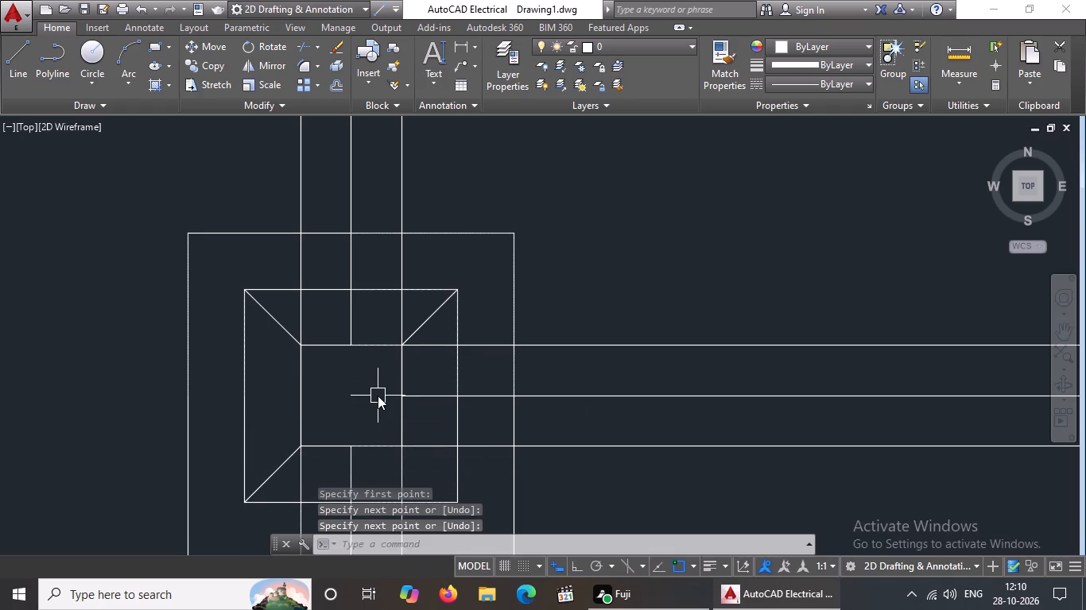
{"action": "key", "text": "Return"}
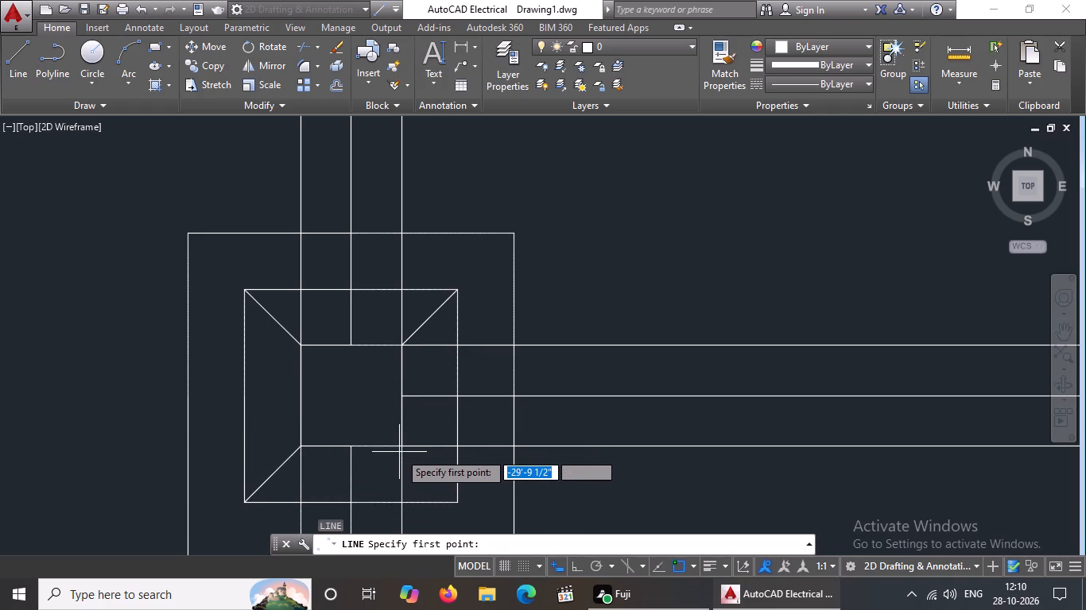
{"action": "left_click", "coordinate": [402, 442]}
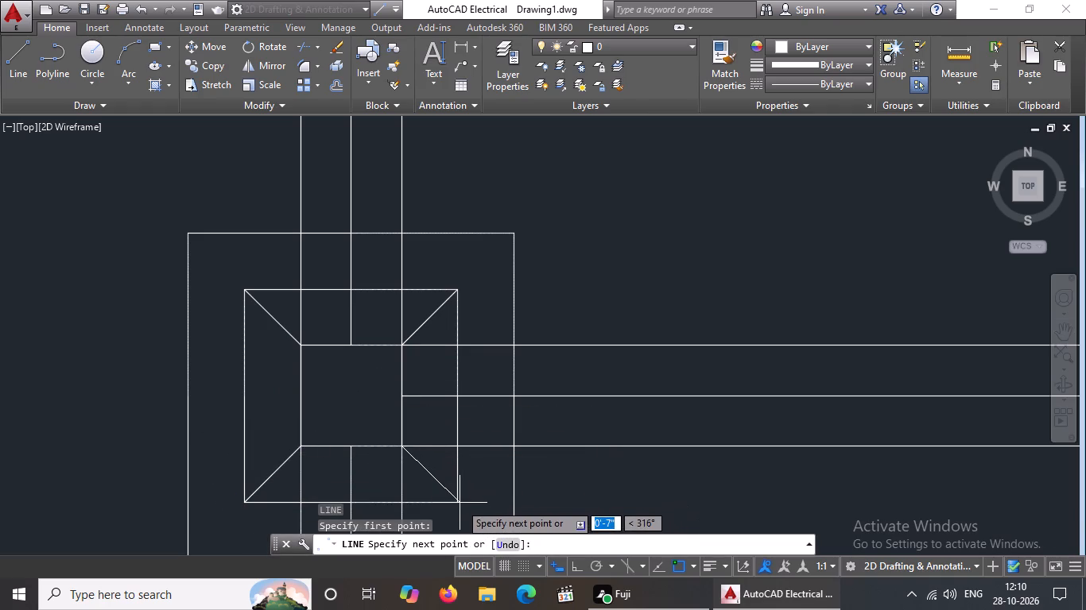
{"action": "left_click_drag", "start_coordinate": [458, 502], "coordinate": [467, 501]}
{"action": "scroll", "coordinate": [549, 417], "scroll_direction": "down", "scroll_amount": 4}
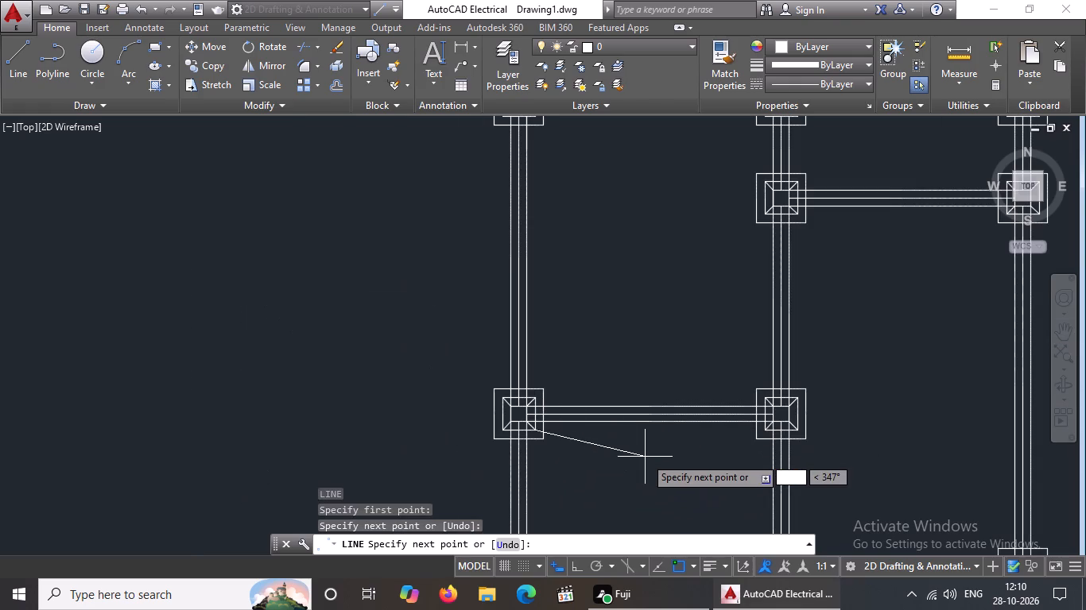
{"action": "key", "text": "Return"}
Draw a diagonal line from the fourth-row middle column's upper-right corner to its inner offset square's upper-right corner.
{"action": "key", "text": "l"}
{"action": "key", "text": "Return"}
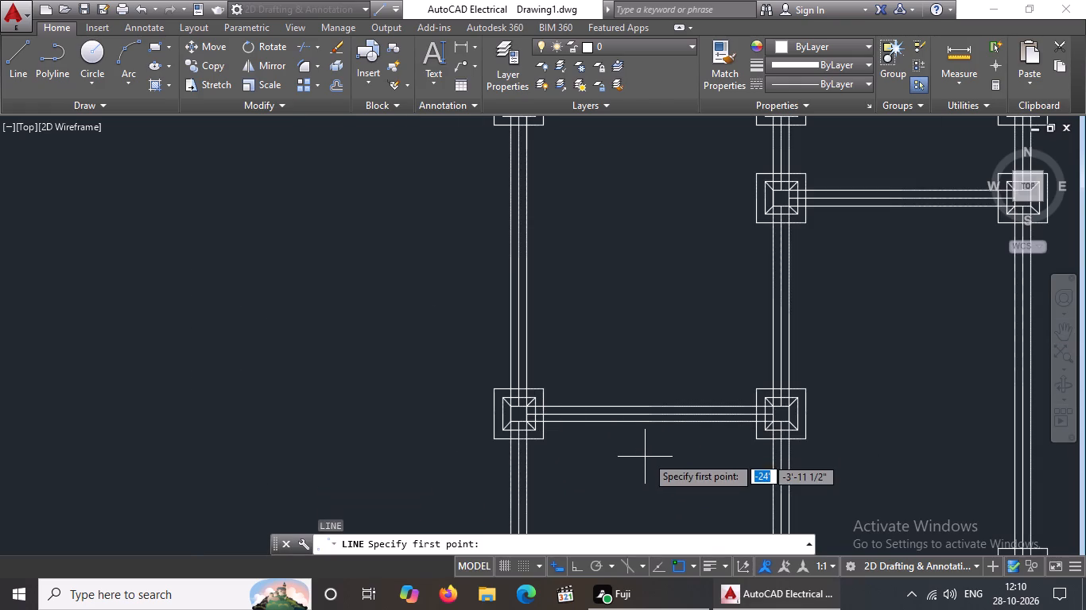
{"action": "scroll", "coordinate": [647, 422], "scroll_direction": "down", "scroll_amount": 3}
{"action": "scroll", "coordinate": [689, 474], "scroll_direction": "up", "scroll_amount": 3}
{"action": "scroll", "coordinate": [668, 407], "scroll_direction": "up", "scroll_amount": 3}
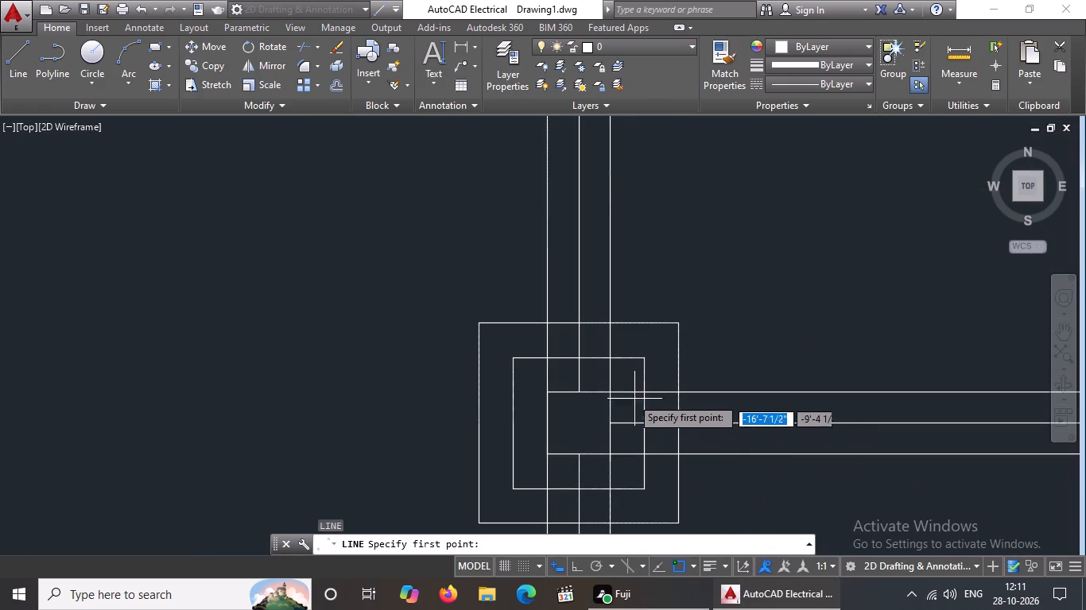
{"action": "left_click", "coordinate": [613, 393]}
{"action": "left_click_drag", "start_coordinate": [644, 360], "coordinate": [649, 350]}
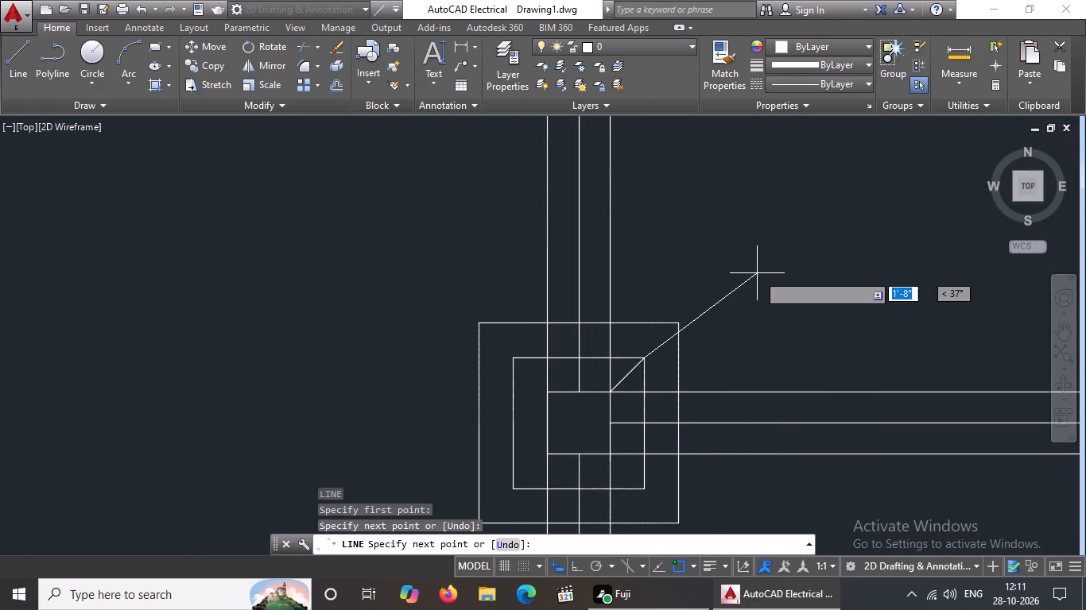
{"action": "key", "text": "Return"}
Draw a diagonal line from the fourth-row middle column's upper-left corner to its inner offset square's upper-left corner.
{"action": "key", "text": "l"}
{"action": "key", "text": "Return"}
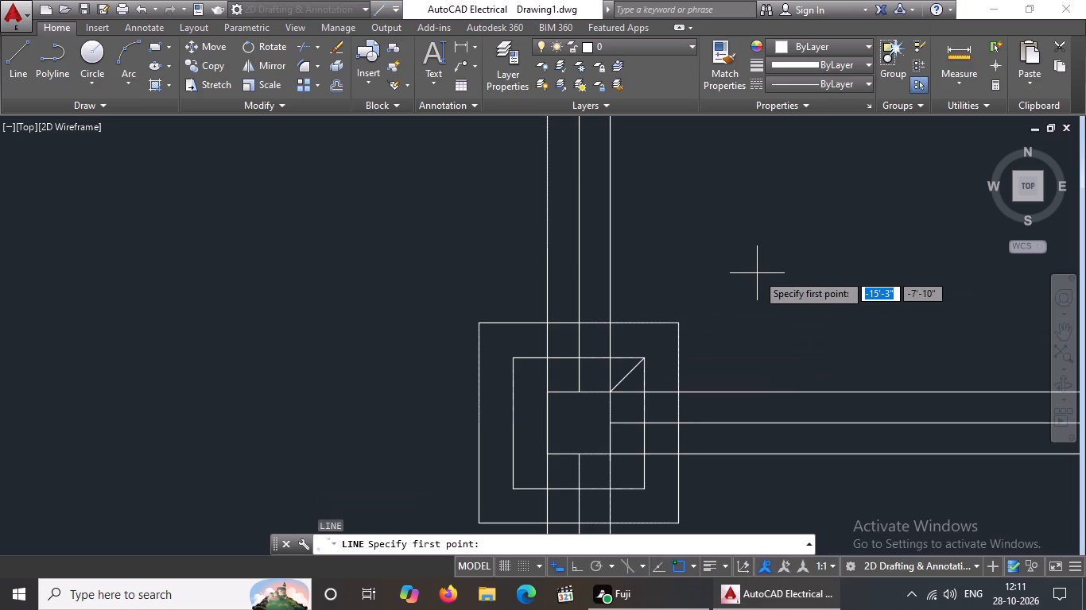
{"action": "left_click", "coordinate": [549, 392]}
{"action": "left_click", "coordinate": [514, 358]}
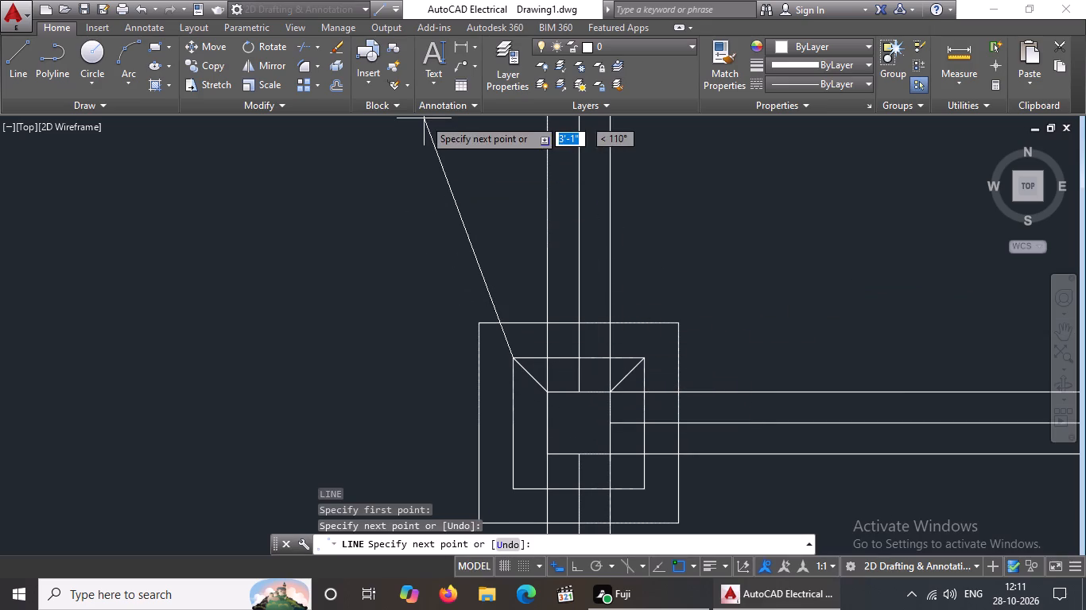
Draw a diagonal line about 7" long from the inner offset square's lower-left corner to the fourth-row middle column's lower-left corner.
{"action": "key", "text": "Return"}
{"action": "key", "text": "l"}
{"action": "key", "text": "Return"}
{"action": "scroll", "coordinate": [438, 171], "scroll_direction": "down", "scroll_amount": 4}
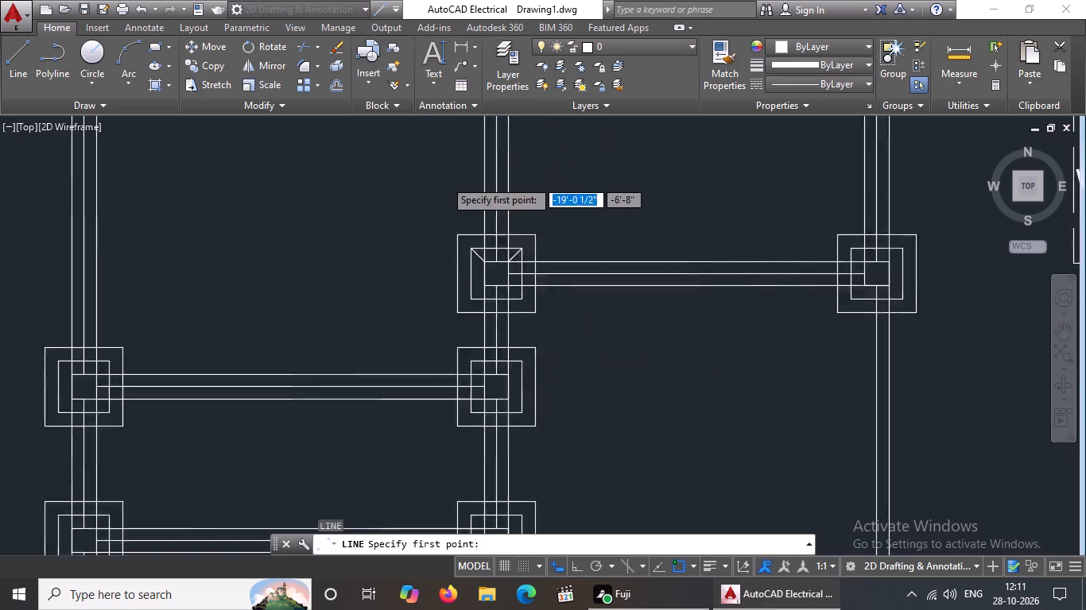
{"action": "scroll", "coordinate": [462, 222], "scroll_direction": "up", "scroll_amount": 4}
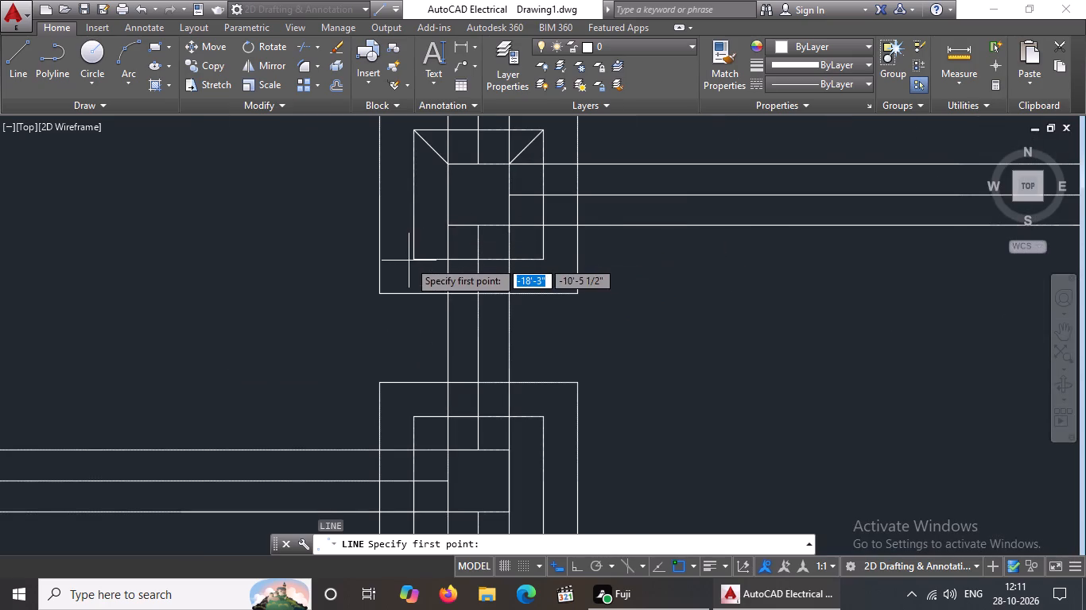
{"action": "left_click", "coordinate": [413, 260]}
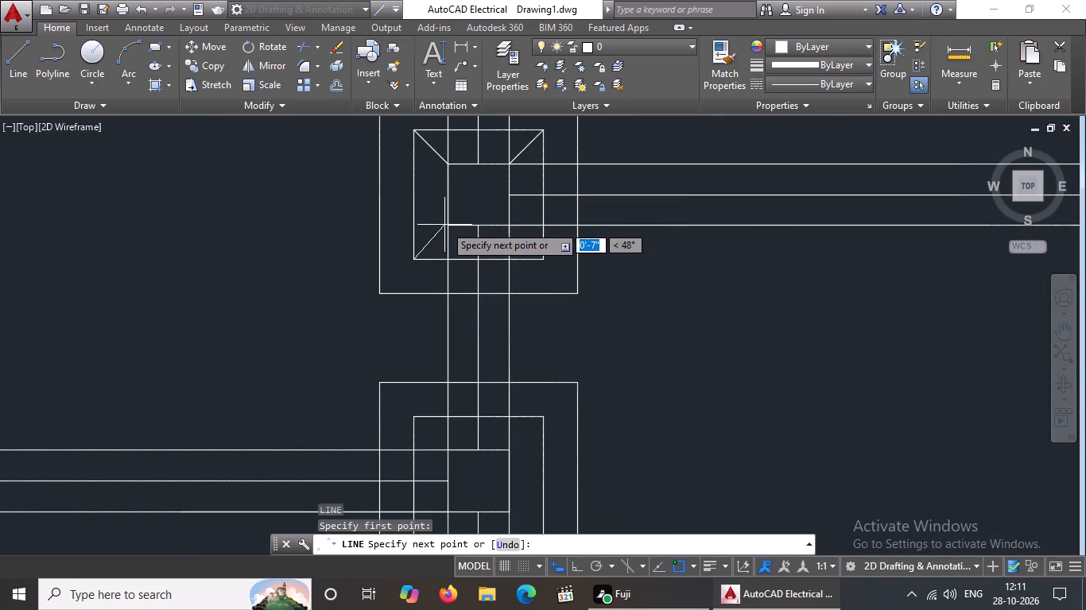
{"action": "left_click", "coordinate": [456, 207]}
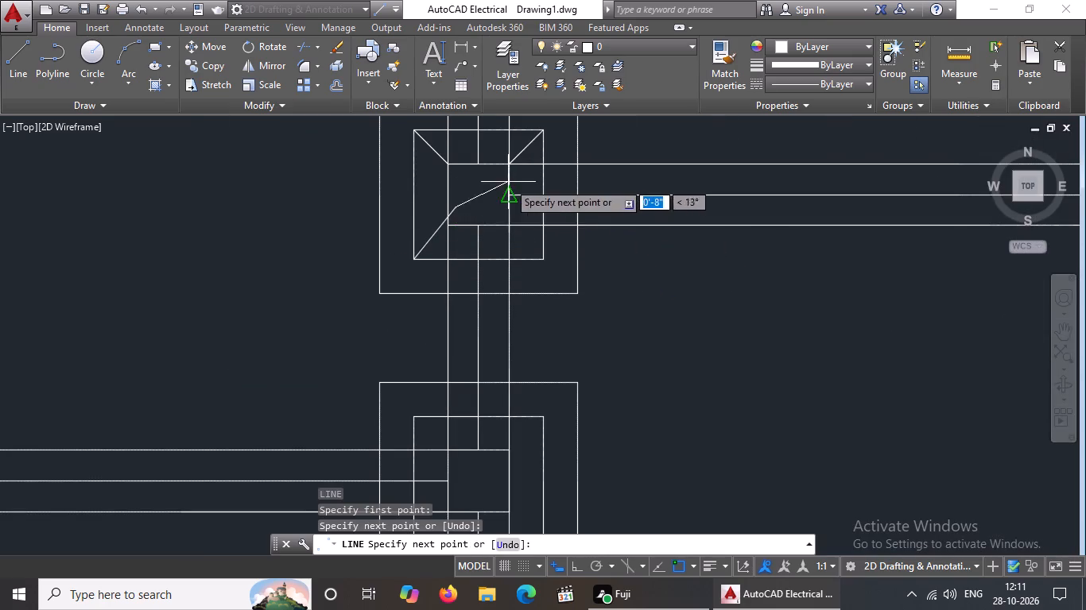
{"action": "key", "text": "ctrl+z"}
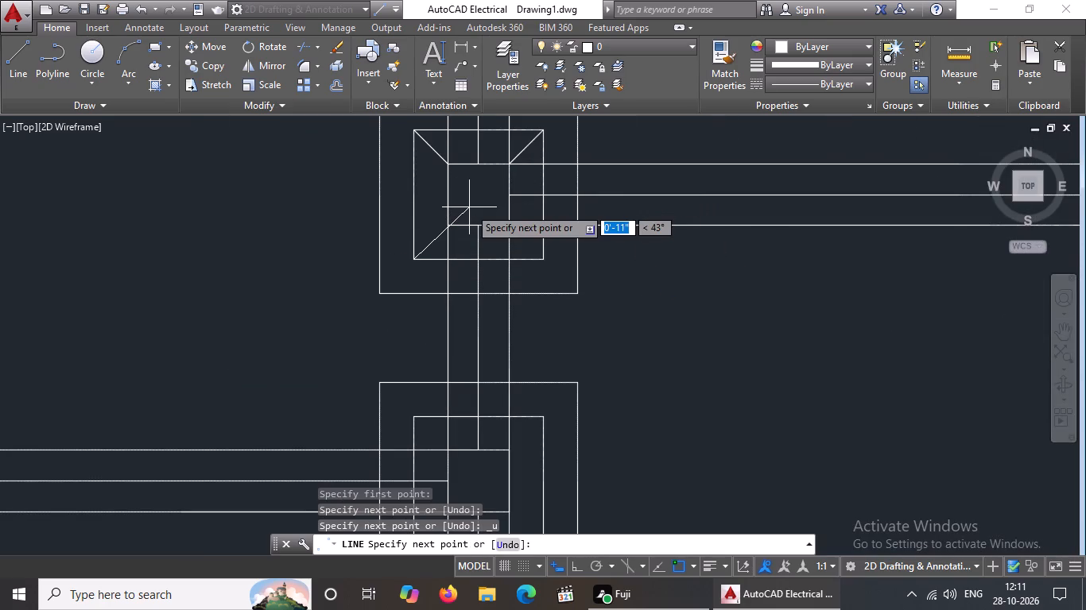
{"action": "scroll", "coordinate": [462, 216], "scroll_direction": "up", "scroll_amount": 3}
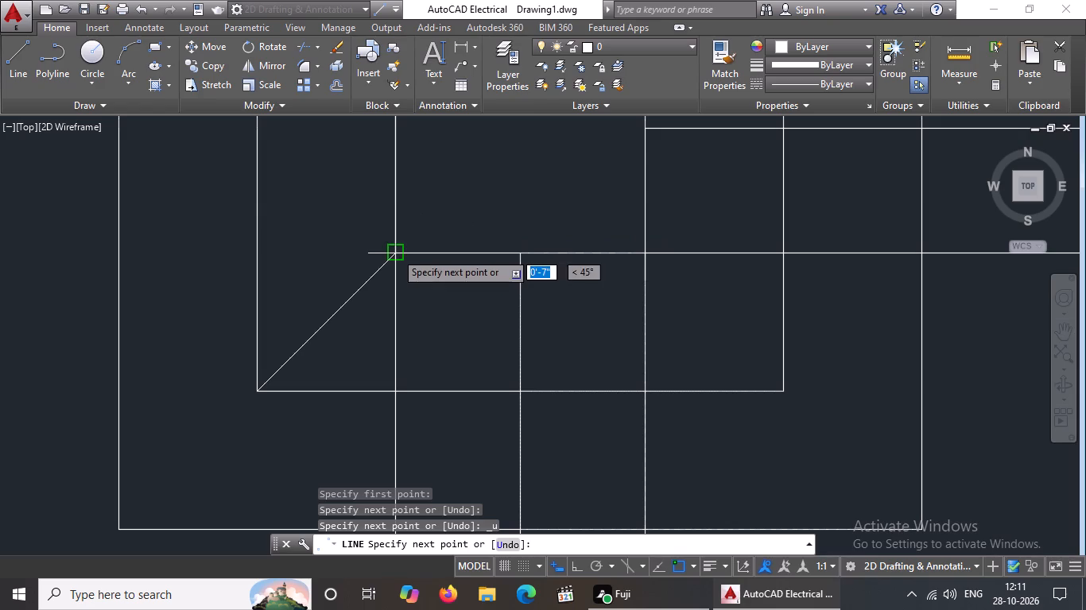
{"action": "left_click_drag", "start_coordinate": [395, 252], "coordinate": [439, 231]}
{"action": "key", "text": "Return"}
Draw a diagonal line from the fourth-row middle column's lower-right corner to its inner offset square's lower-right corner.
{"action": "key", "text": "l"}
{"action": "key", "text": "Return"}
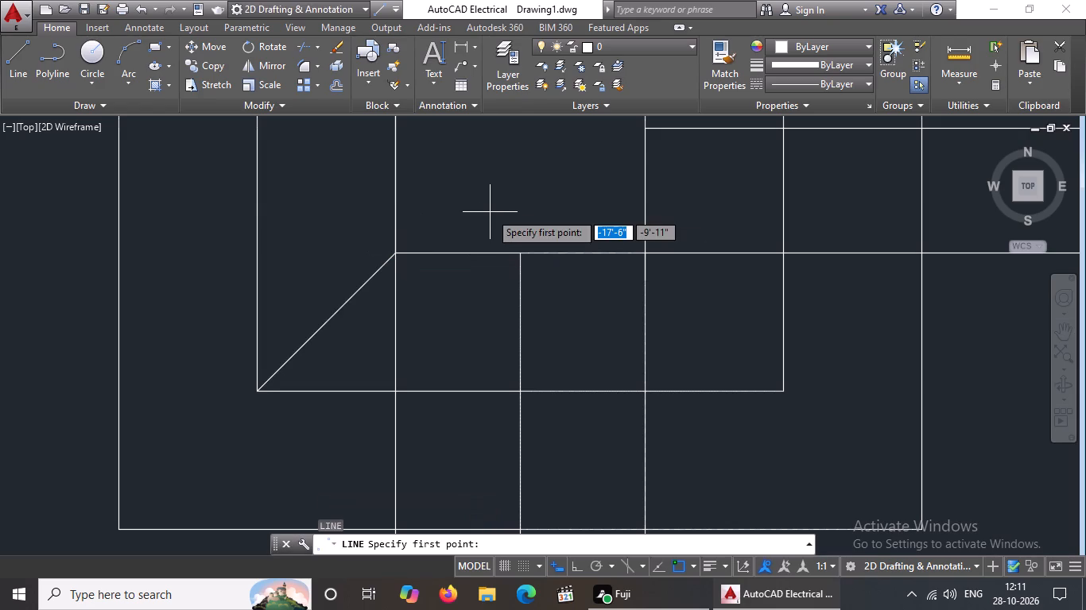
{"action": "left_click_drag", "start_coordinate": [646, 253], "coordinate": [667, 268]}
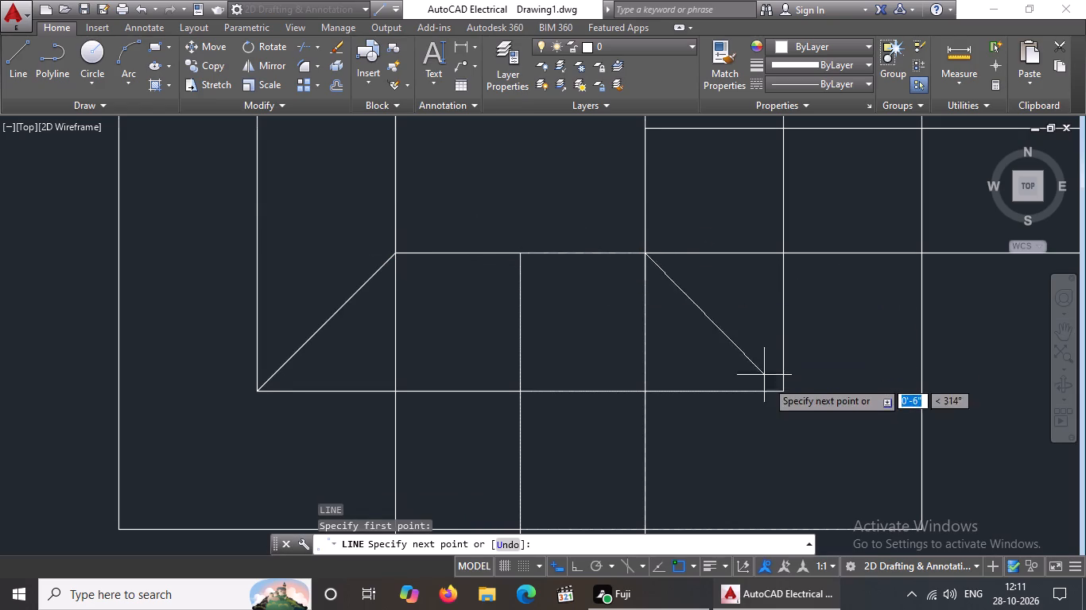
{"action": "left_click_drag", "start_coordinate": [785, 390], "coordinate": [801, 400]}
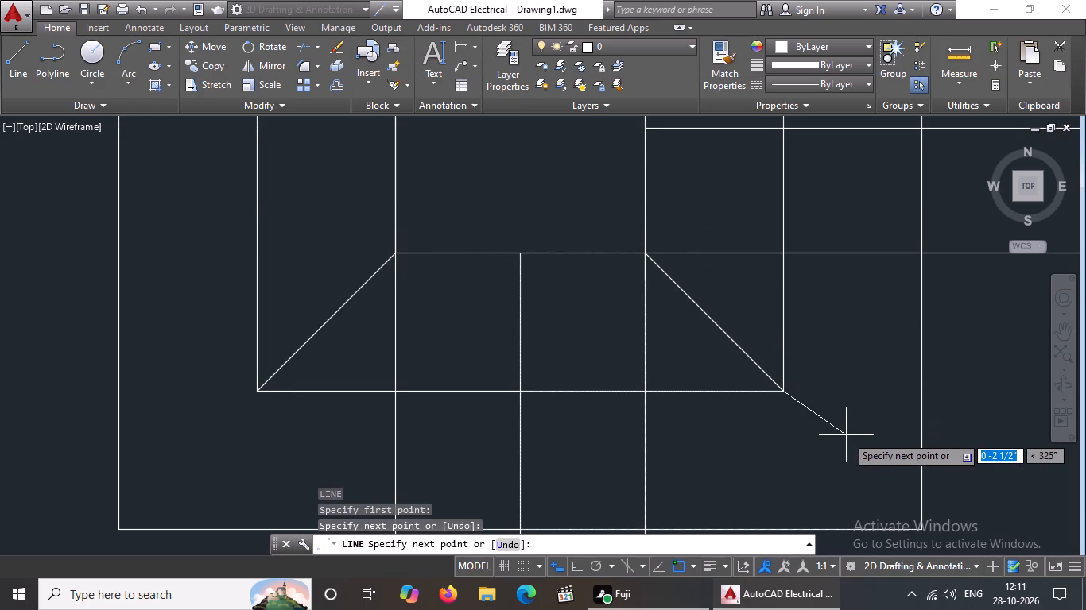
{"action": "key", "text": "Return"}
Draw a diagonal line about 7" long from the fourth-row right column's upper-right corner to its inner offset square's upper-right corner.
{"action": "key", "text": "l"}
{"action": "key", "text": "Return"}
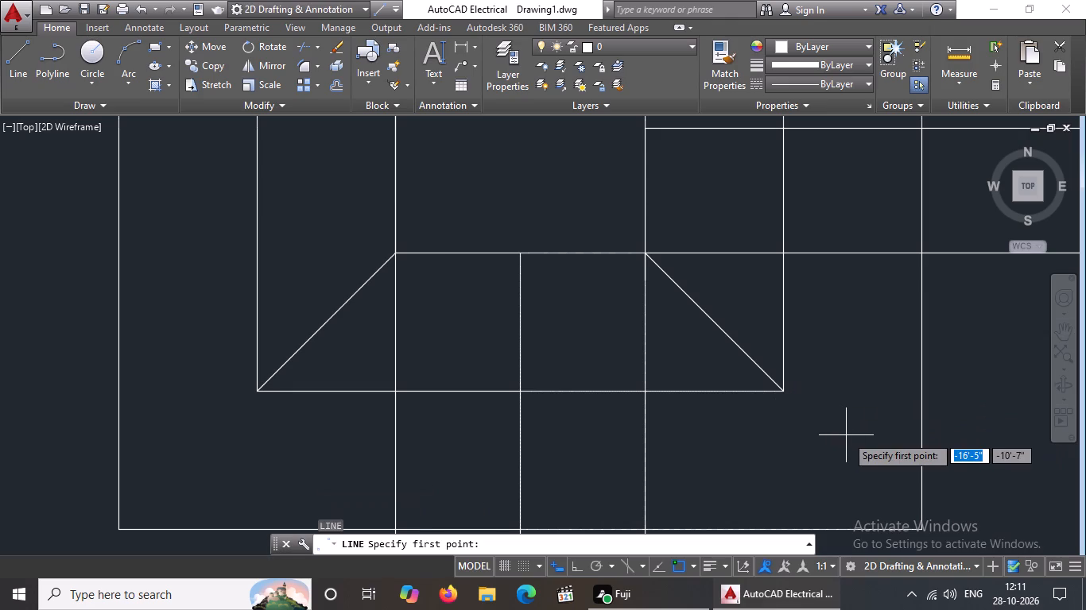
{"action": "scroll", "coordinate": [648, 315], "scroll_direction": "down", "scroll_amount": 3}
{"action": "scroll", "coordinate": [753, 317], "scroll_direction": "down", "scroll_amount": 4}
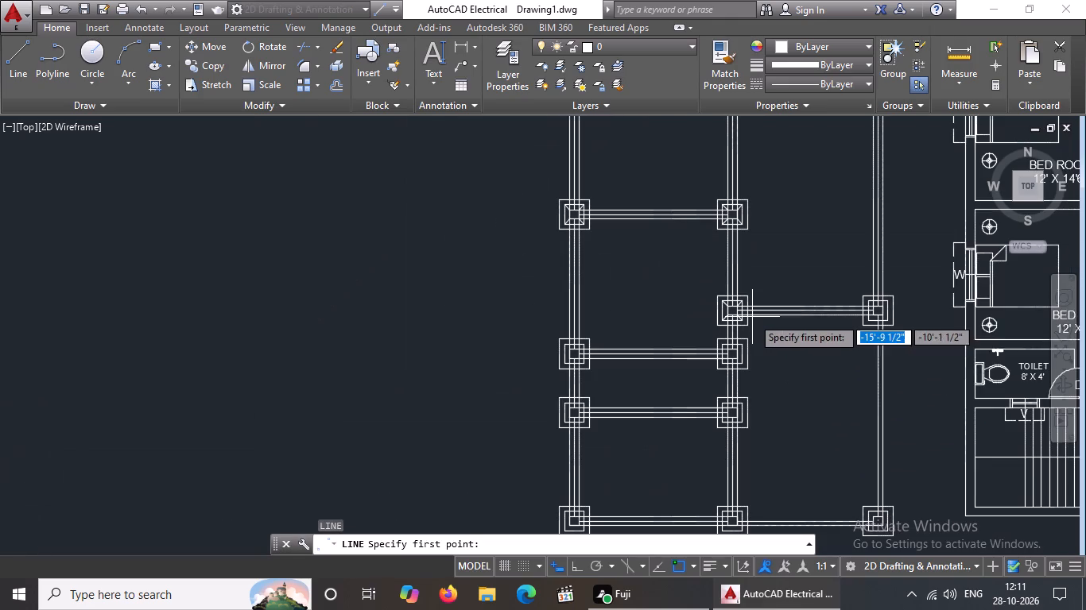
{"action": "scroll", "coordinate": [921, 298], "scroll_direction": "up", "scroll_amount": 3}
{"action": "scroll", "coordinate": [770, 303], "scroll_direction": "up", "scroll_amount": 3}
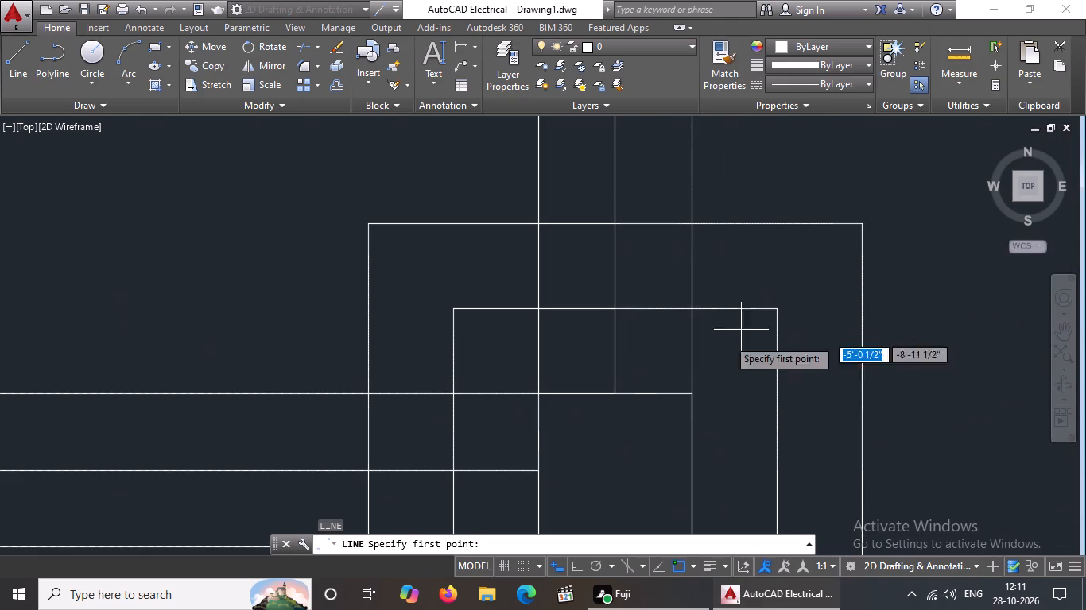
{"action": "left_click", "coordinate": [692, 394]}
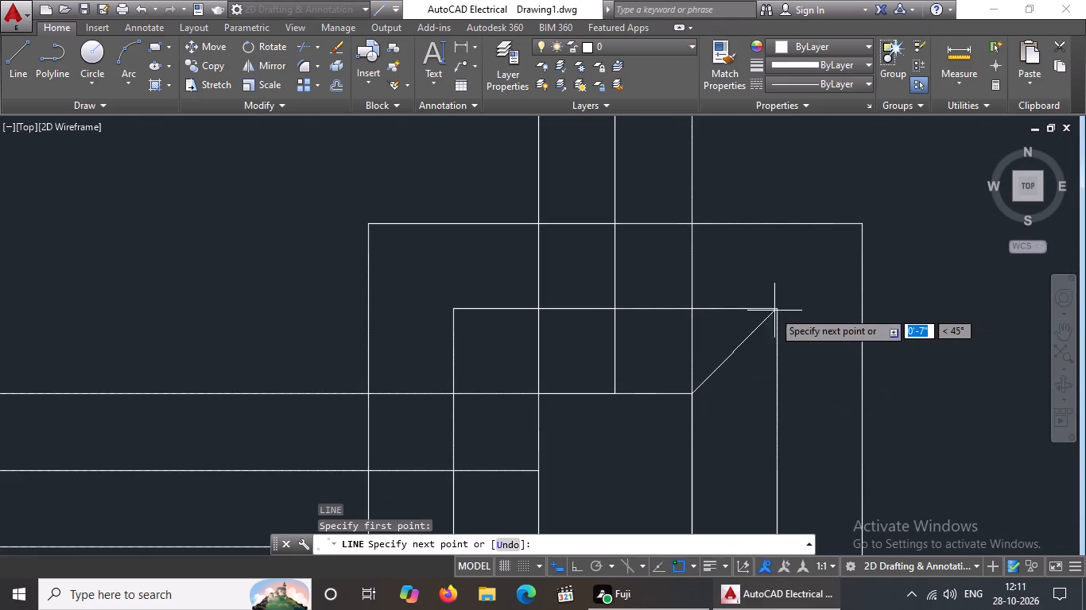
{"action": "left_click_drag", "start_coordinate": [778, 312], "coordinate": [785, 301]}
{"action": "key", "text": "Return"}
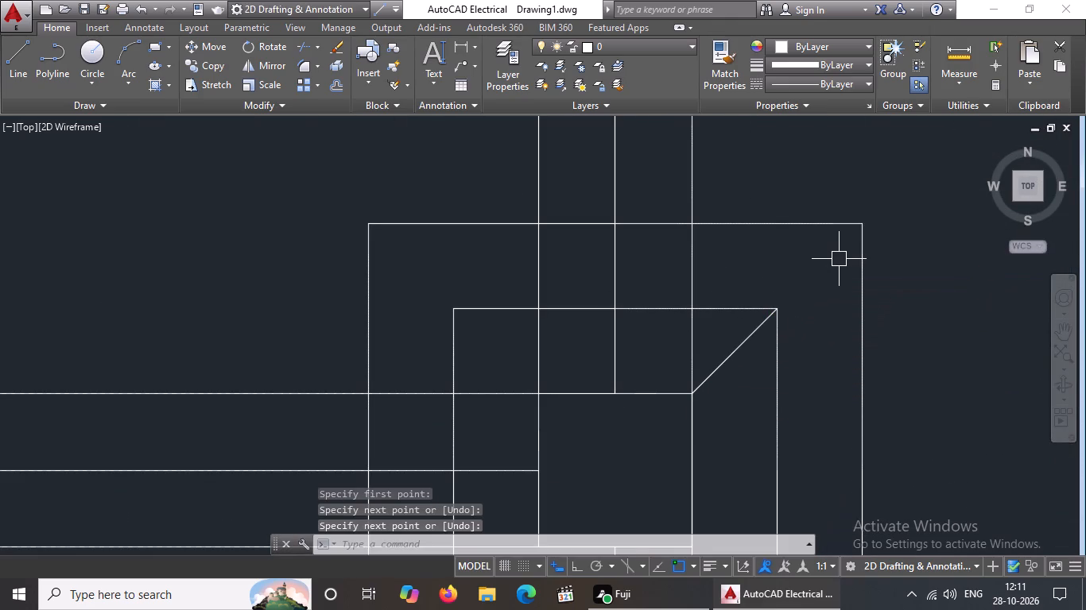
Draw a diagonal line about 7" long from the inner offset square's upper-left corner to the fourth-row right column's upper-left corner.
{"action": "key", "text": "l"}
{"action": "key", "text": "Return"}
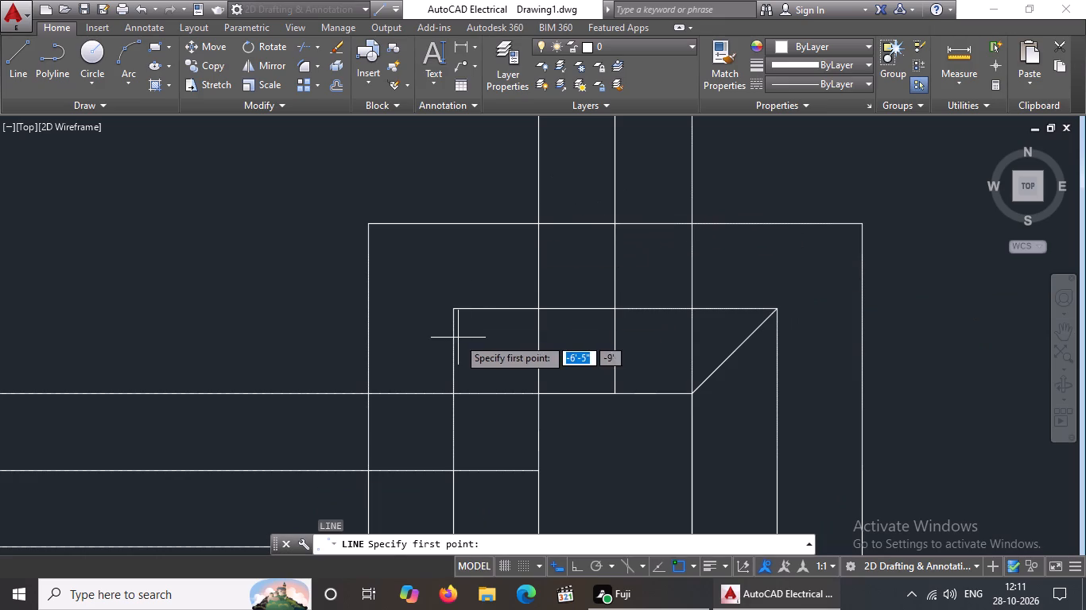
{"action": "left_click", "coordinate": [454, 311]}
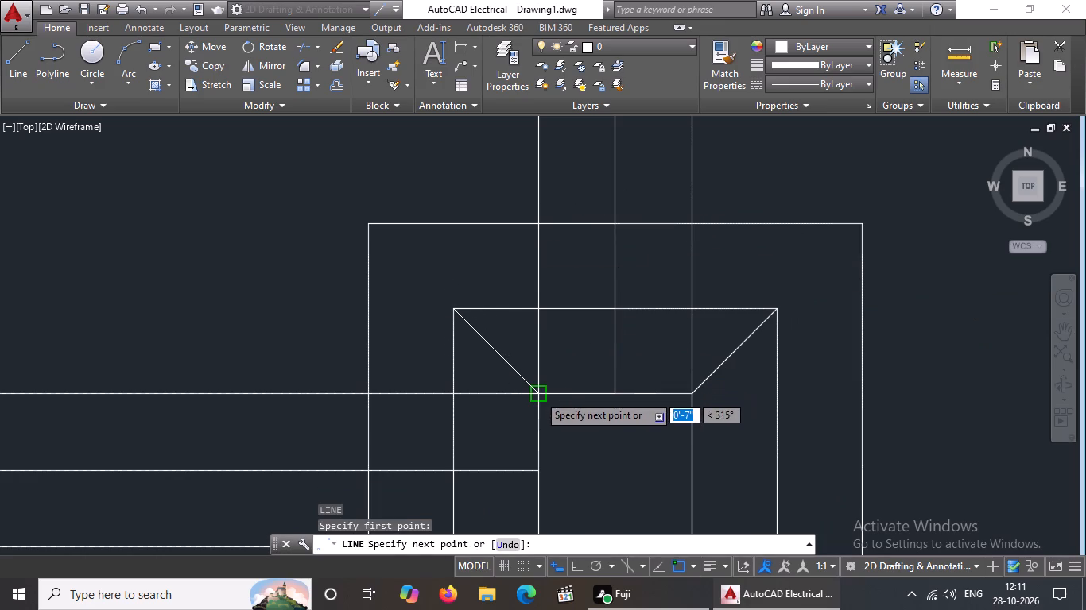
{"action": "left_click_drag", "start_coordinate": [539, 396], "coordinate": [588, 420]}
{"action": "key", "text": "Return"}
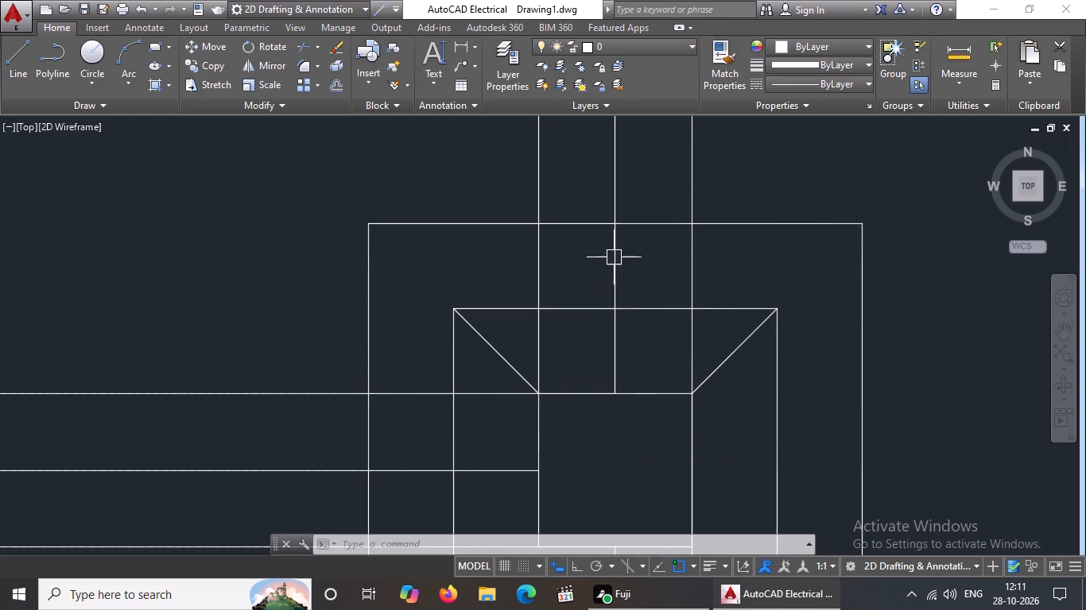
Draw a diagonal line from the fourth-row right column's lower-right corner to its inner offset square's lower-right corner.
{"action": "scroll", "coordinate": [619, 203], "scroll_direction": "down", "scroll_amount": 2}
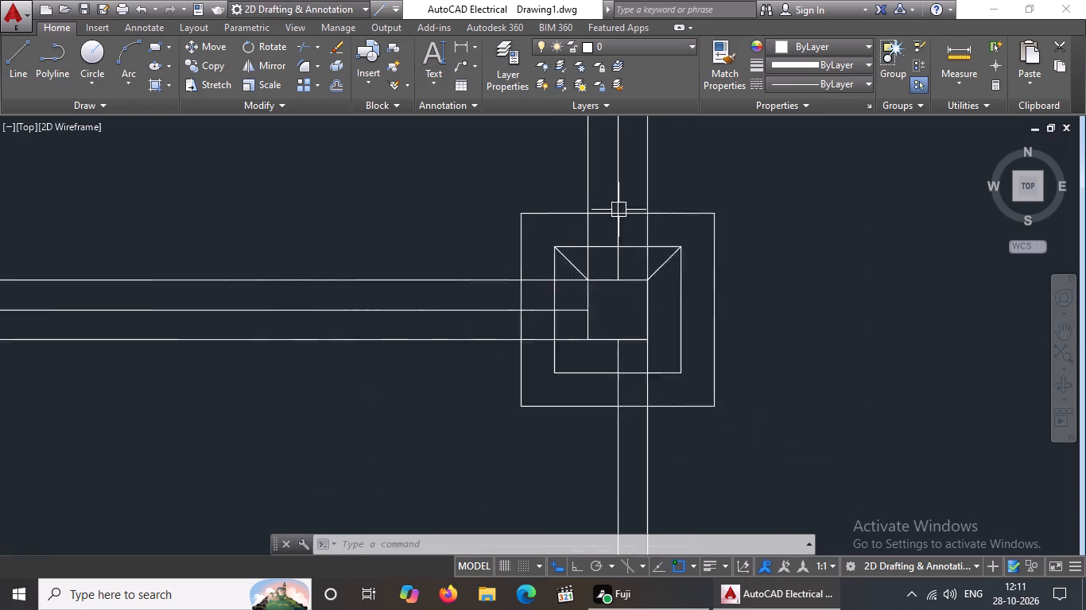
{"action": "scroll", "coordinate": [619, 210], "scroll_direction": "down", "scroll_amount": 1}
{"action": "scroll", "coordinate": [626, 303], "scroll_direction": "up", "scroll_amount": 2}
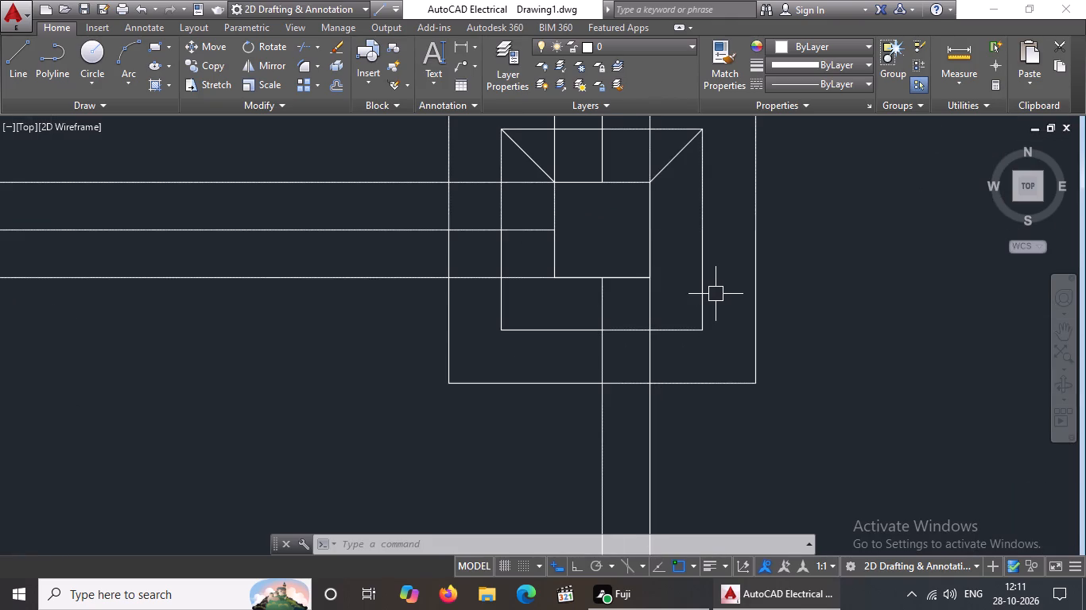
{"action": "key", "text": "l"}
{"action": "key", "text": "Return"}
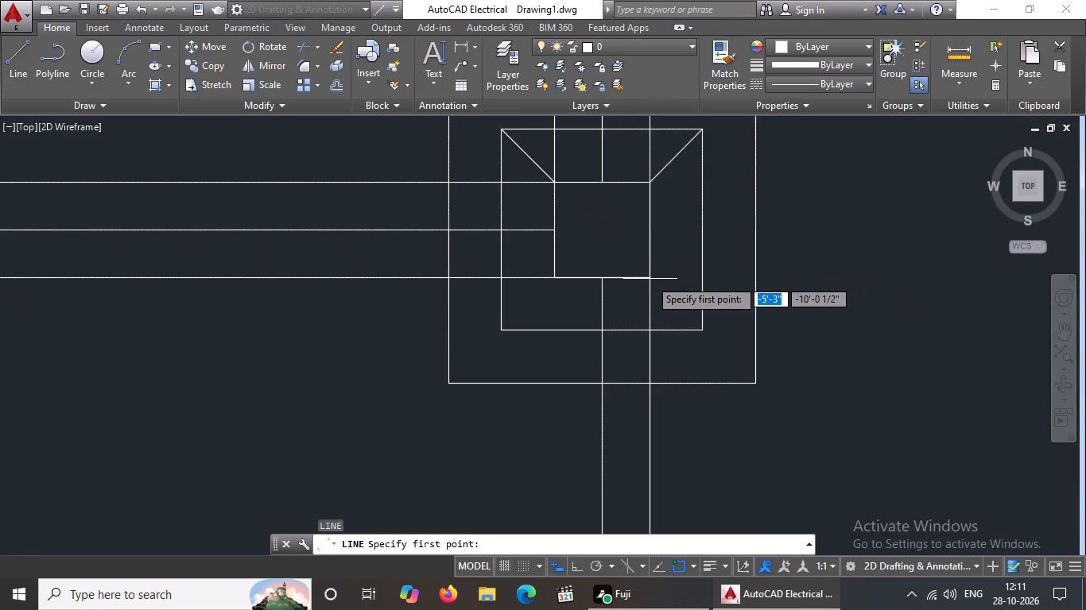
{"action": "left_click", "coordinate": [645, 278]}
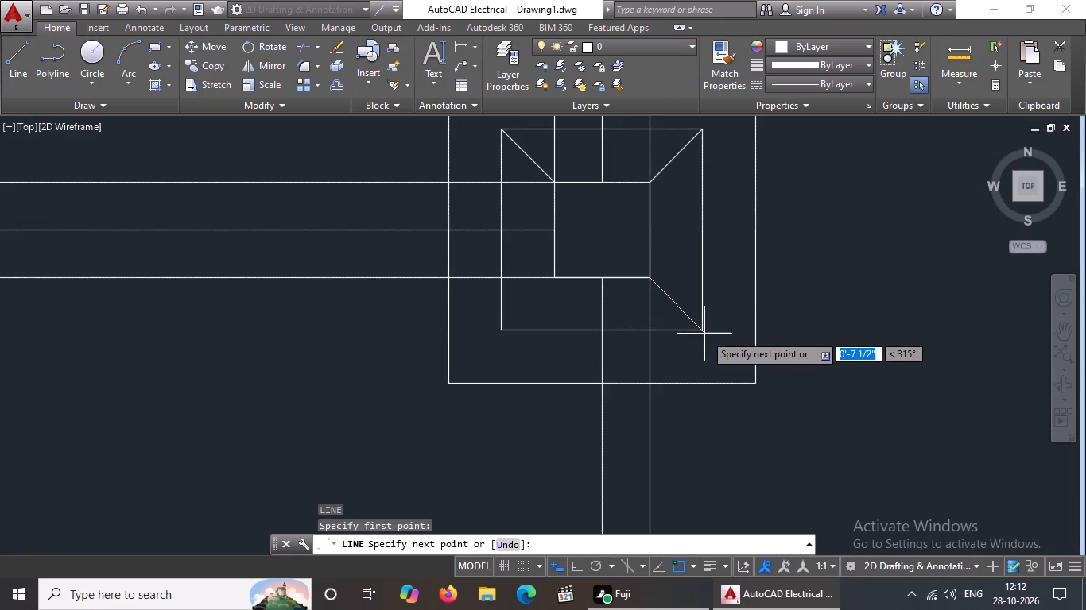
{"action": "left_click", "coordinate": [700, 330]}
{"action": "key", "text": "Return"}
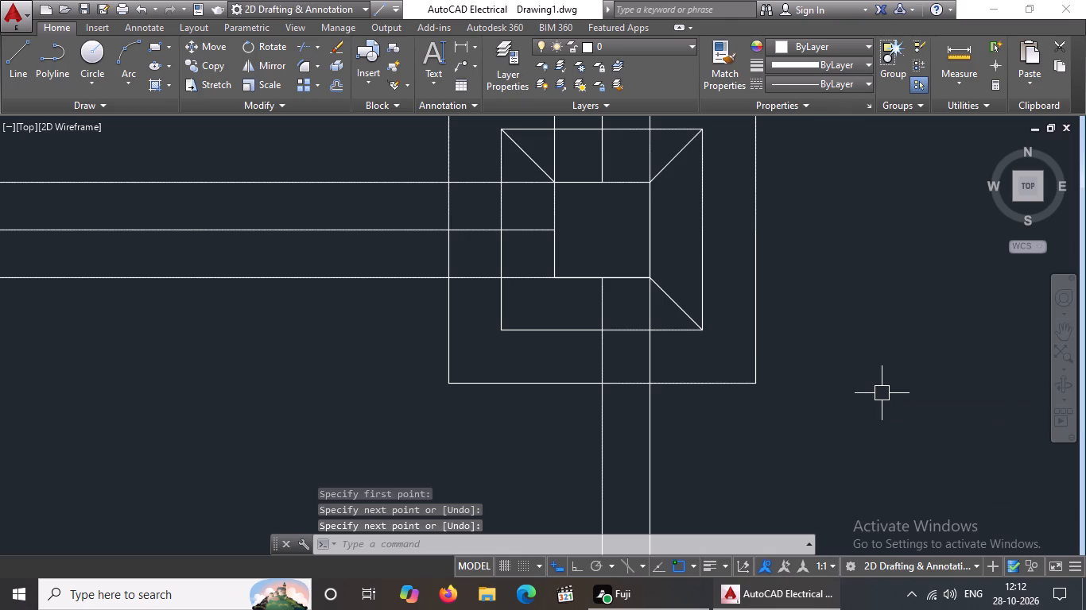
Draw a diagonal line about 7" long from the inner offset square's lower-left corner to the fourth-row right column's lower-left corner.
{"action": "key", "text": "l"}
{"action": "key", "text": "Return"}
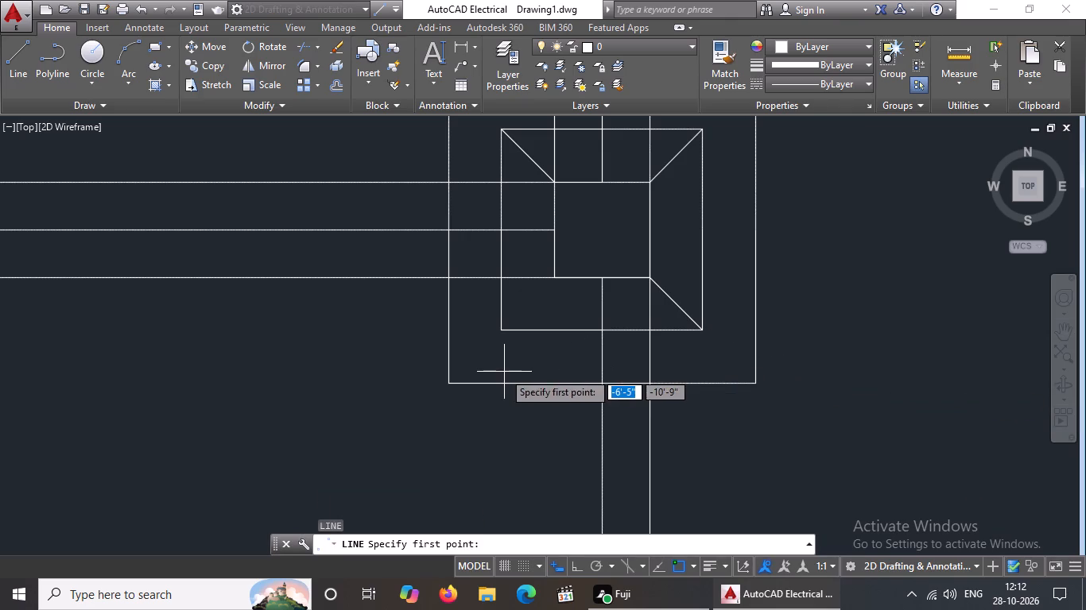
{"action": "left_click", "coordinate": [500, 329]}
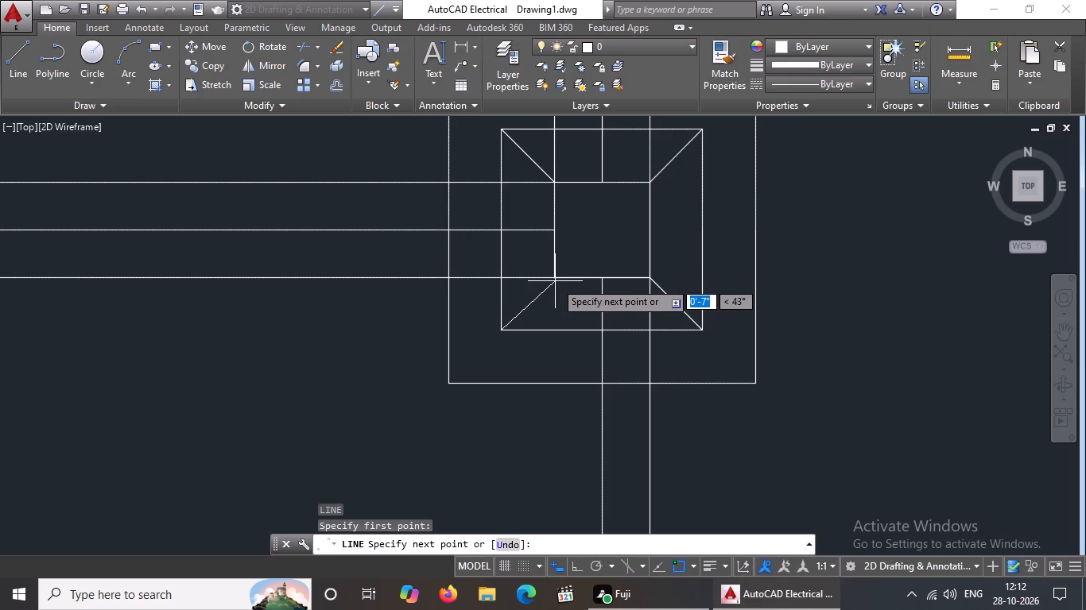
{"action": "left_click_drag", "start_coordinate": [555, 276], "coordinate": [568, 258]}
{"action": "key", "text": "Return"}
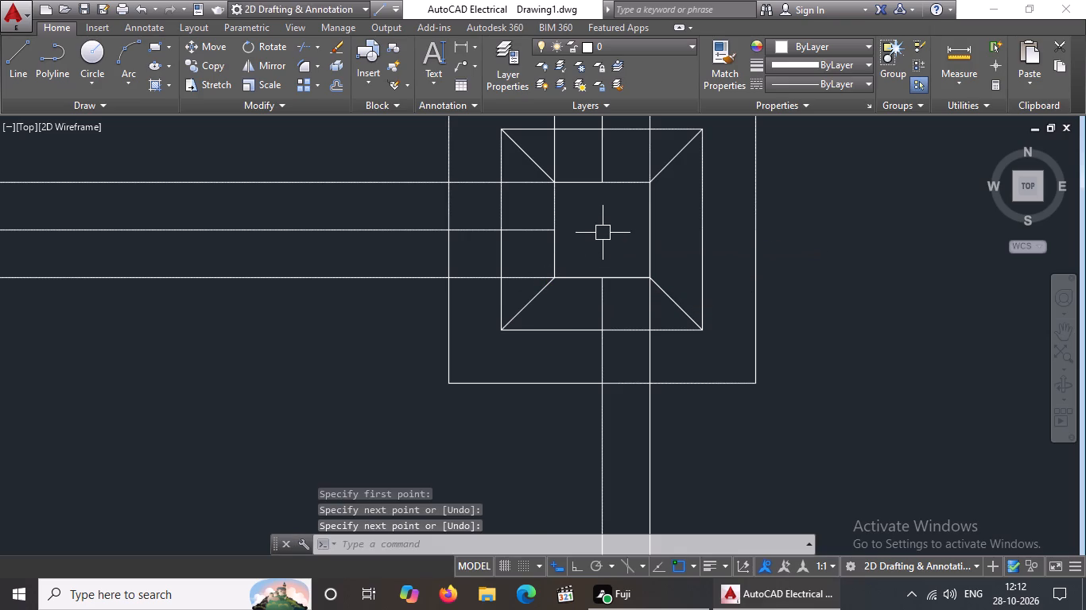
Draw a diagonal line from the fifth-row middle column's upper-right corner to its inner offset square's upper-right corner.
{"action": "scroll", "coordinate": [568, 262], "scroll_direction": "down", "scroll_amount": 5}
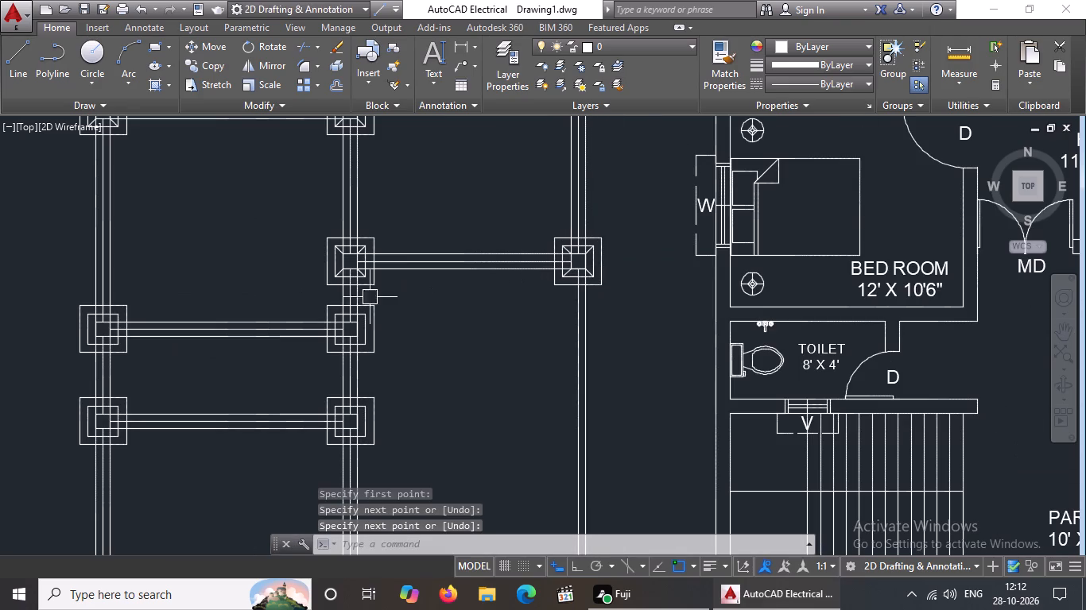
{"action": "scroll", "coordinate": [341, 325], "scroll_direction": "up", "scroll_amount": 3}
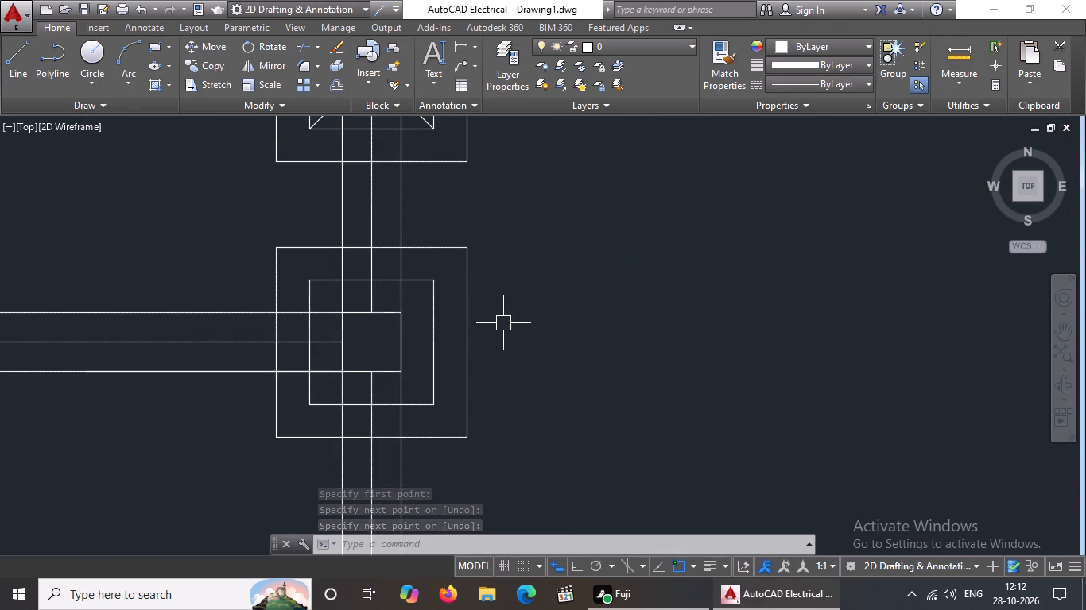
{"action": "key", "text": "l"}
{"action": "key", "text": "Return"}
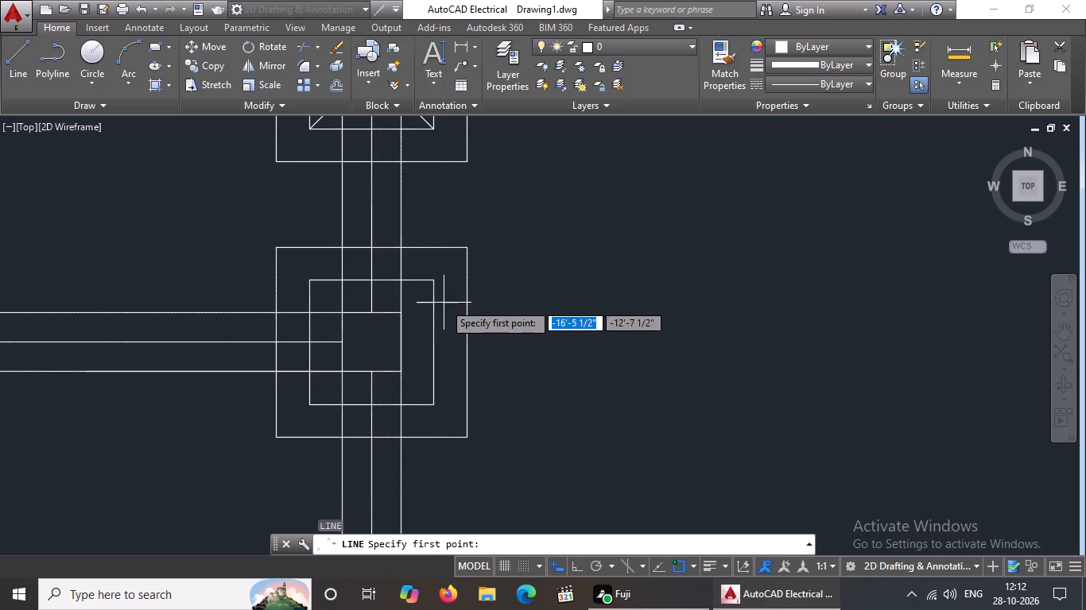
{"action": "left_click", "coordinate": [398, 312]}
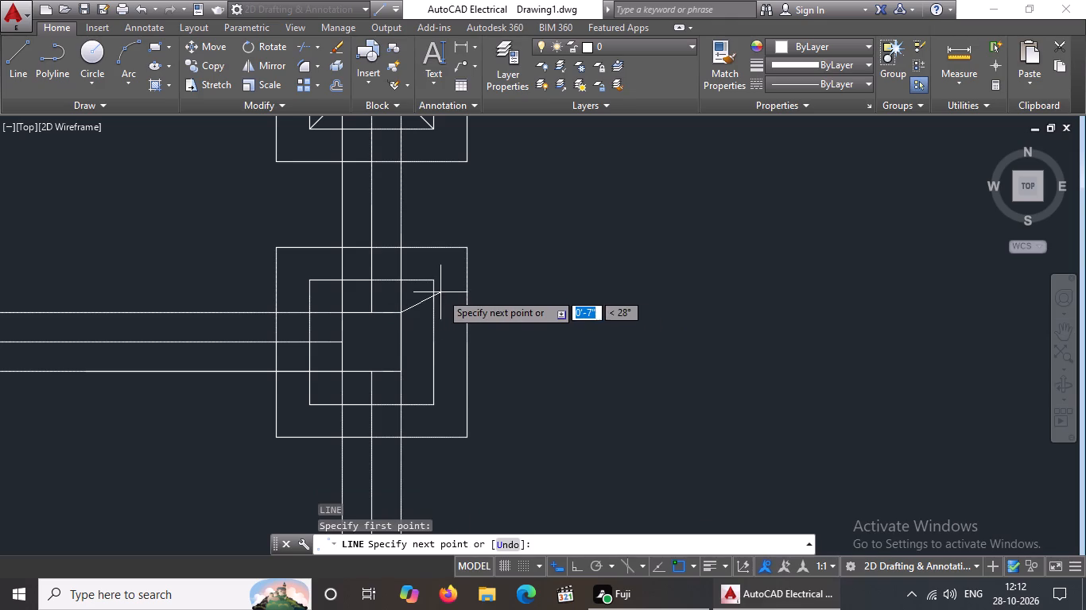
{"action": "left_click", "coordinate": [432, 287]}
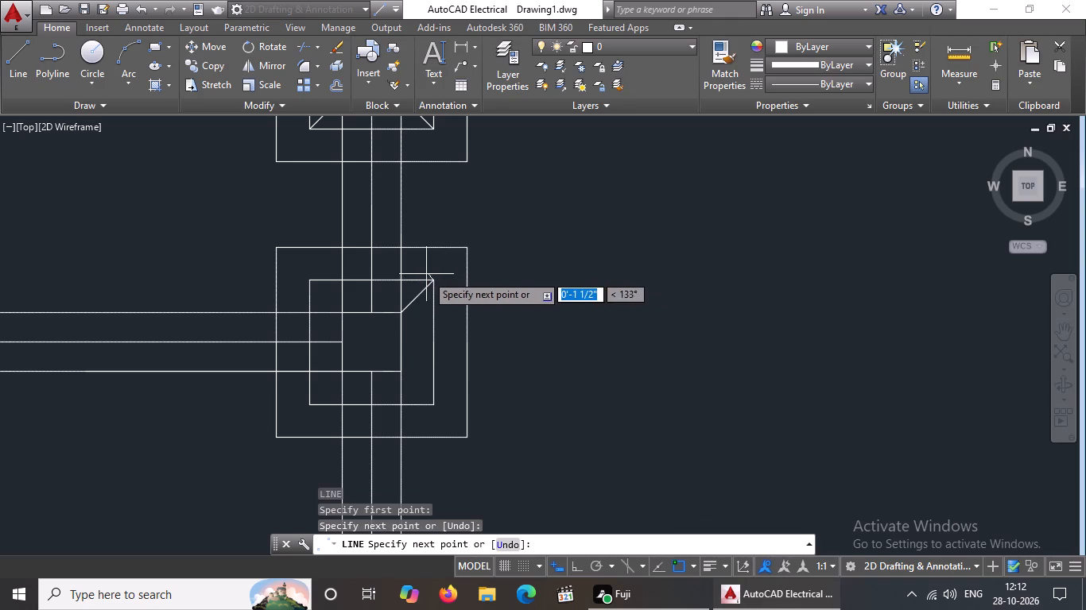
{"action": "key", "text": "Return"}
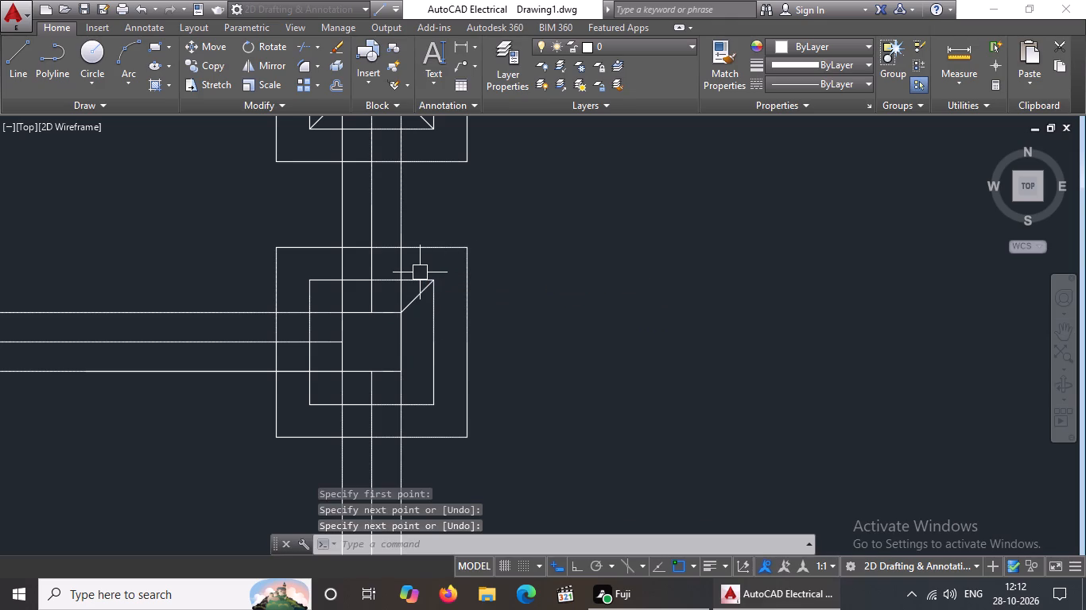
Draw a diagonal line from the inner offset square's upper-left corner to the fifth-row middle column's upper-left corner.
{"action": "key", "text": "l"}
{"action": "key", "text": "Return"}
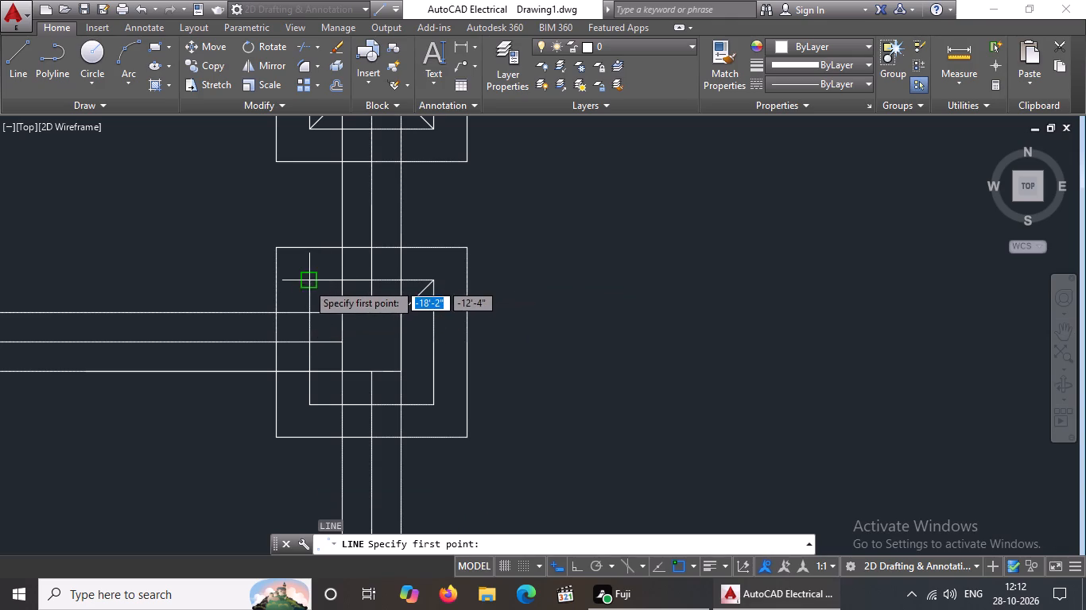
{"action": "left_click", "coordinate": [307, 283]}
{"action": "left_click_drag", "start_coordinate": [343, 311], "coordinate": [355, 334]}
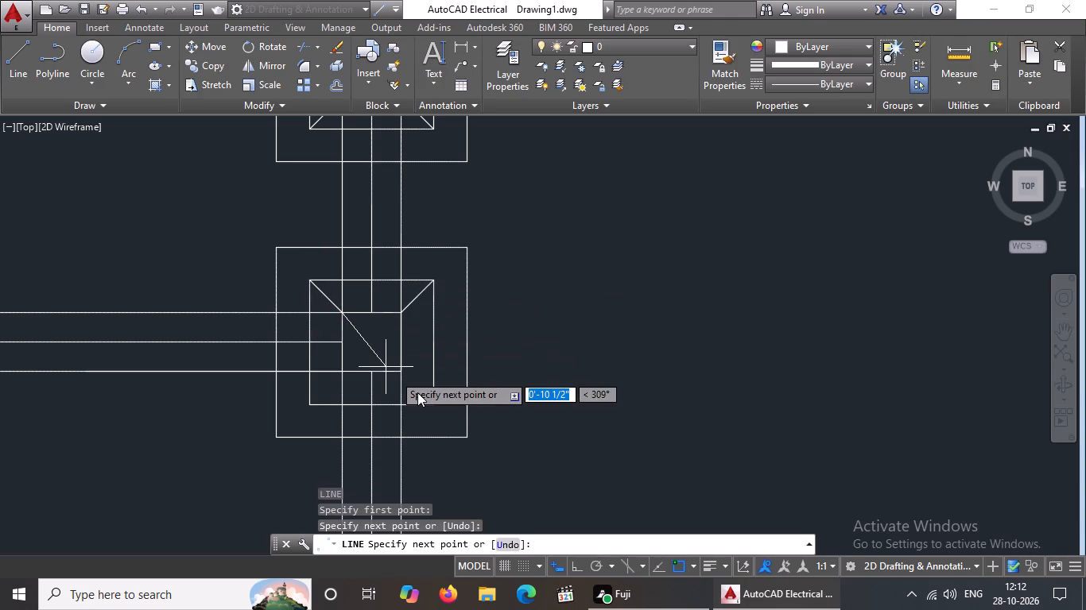
{"action": "key", "text": "Return"}
Draw a diagonal line from the inner offset square's lower-left corner to the fifth-row middle column's lower-left corner.
{"action": "key", "text": "l"}
{"action": "key", "text": "Return"}
{"action": "scroll", "coordinate": [417, 392], "scroll_direction": "up", "scroll_amount": 1}
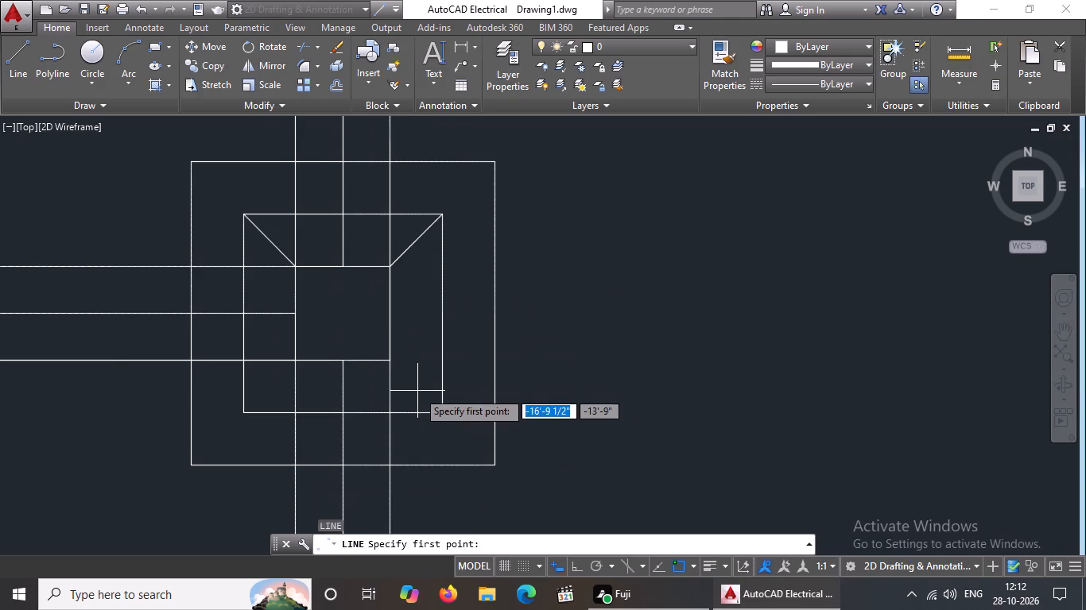
{"action": "left_click", "coordinate": [243, 409]}
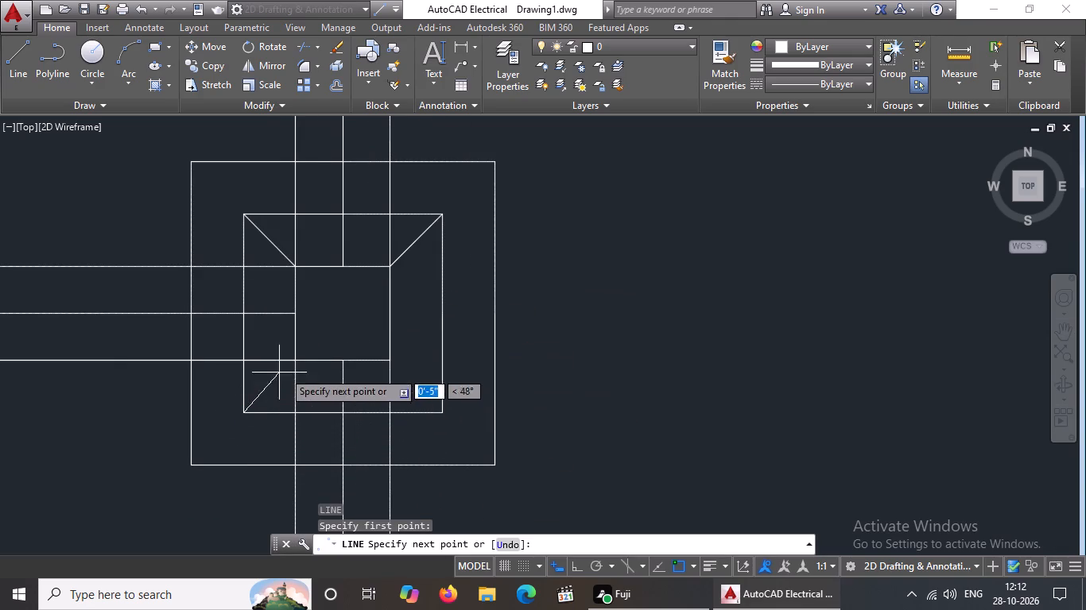
{"action": "left_click_drag", "start_coordinate": [297, 360], "coordinate": [305, 352]}
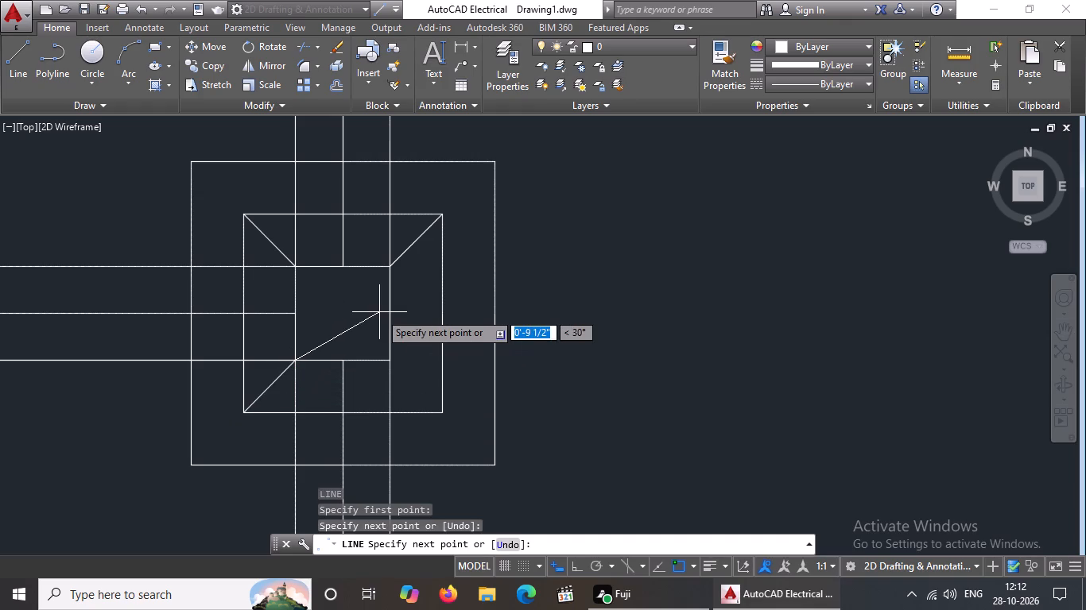
{"action": "key", "text": "Return"}
Draw a diagonal line from the fifth-row middle column's lower-right corner to its inner offset square's lower-right corner.
{"action": "key", "text": "l"}
{"action": "key", "text": "Return"}
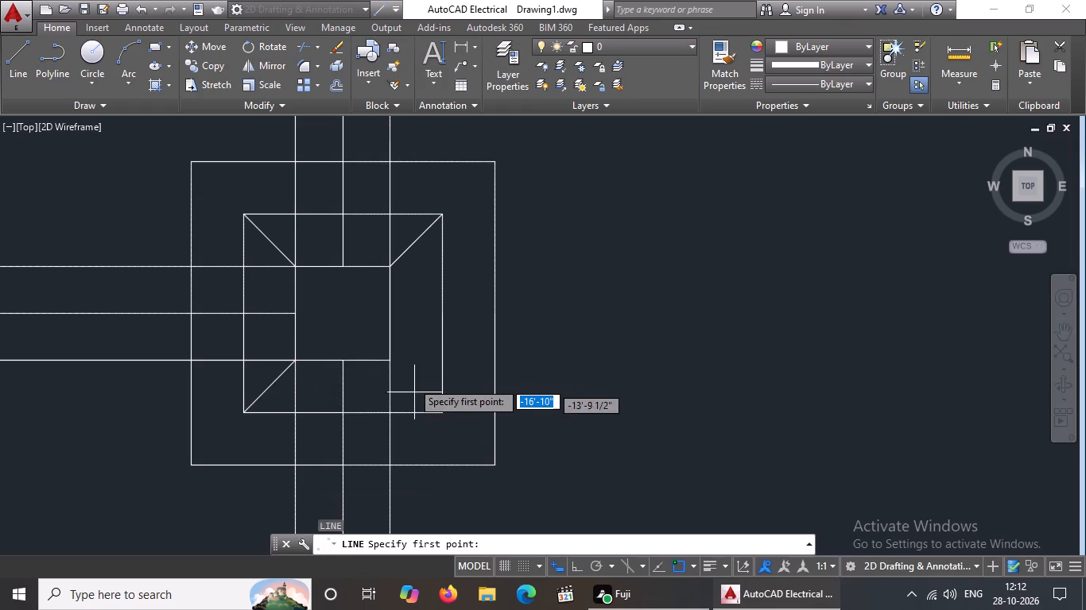
{"action": "left_click", "coordinate": [384, 360]}
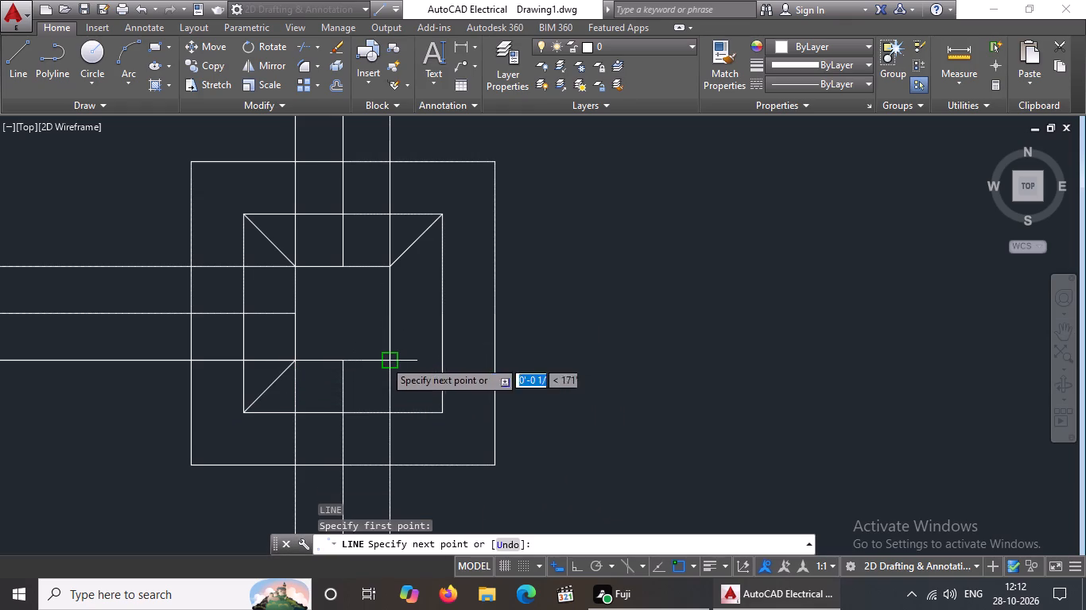
{"action": "left_click_drag", "start_coordinate": [443, 409], "coordinate": [466, 408]}
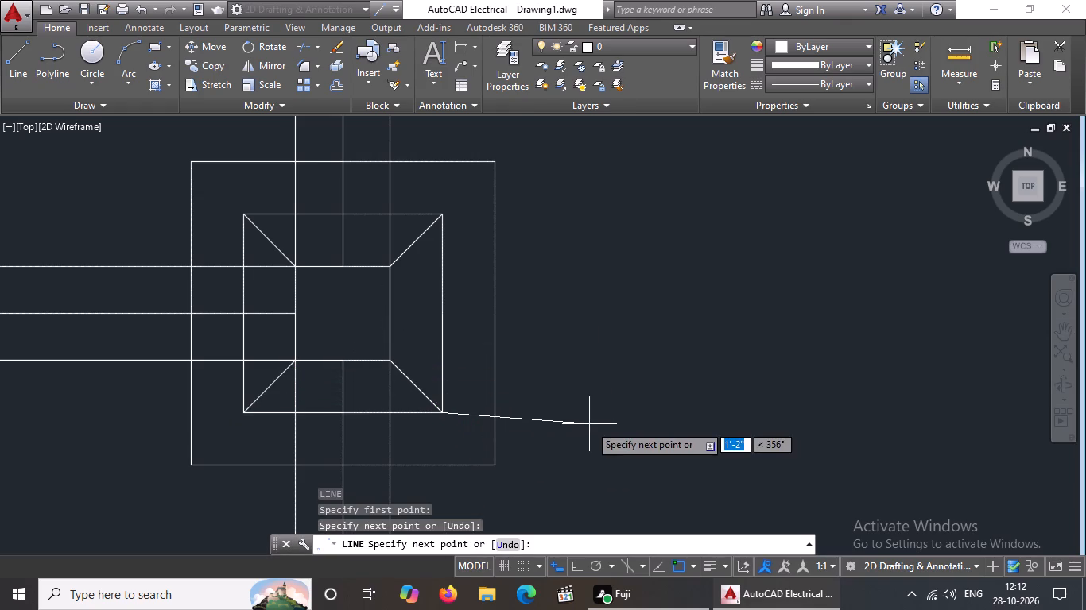
{"action": "key", "text": "Return"}
Draw a diagonal line from the fifth-row left column's upper-right corner to its inner offset square's upper-right corner.
{"action": "scroll", "coordinate": [423, 352], "scroll_direction": "down", "scroll_amount": 5}
{"action": "scroll", "coordinate": [147, 322], "scroll_direction": "up", "scroll_amount": 4}
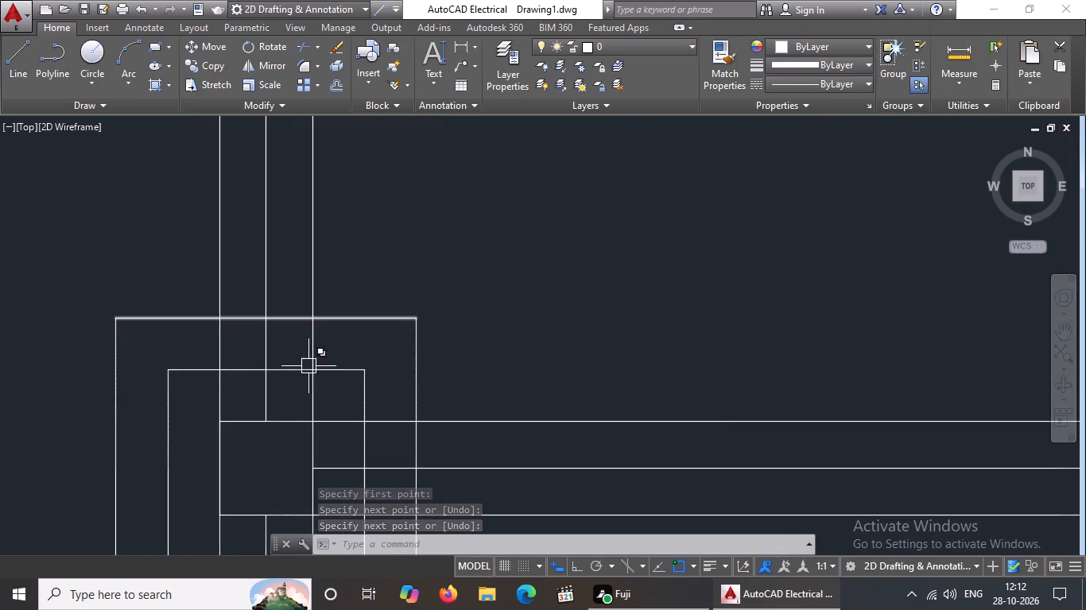
{"action": "scroll", "coordinate": [321, 375], "scroll_direction": "down", "scroll_amount": 3}
{"action": "key", "text": "l"}
{"action": "key", "text": "Return"}
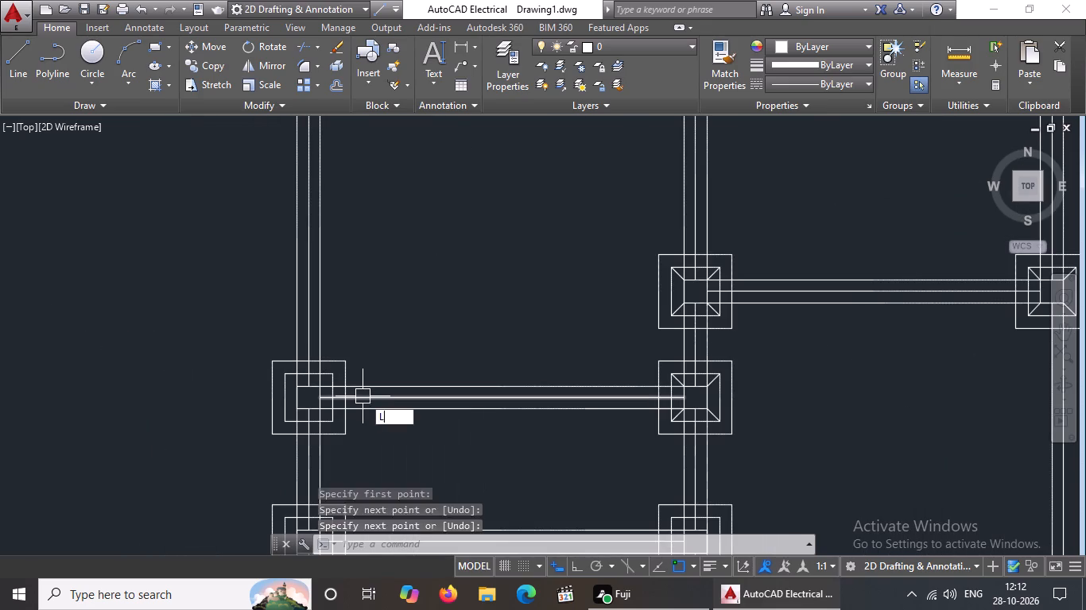
{"action": "scroll", "coordinate": [347, 377], "scroll_direction": "up", "scroll_amount": 3}
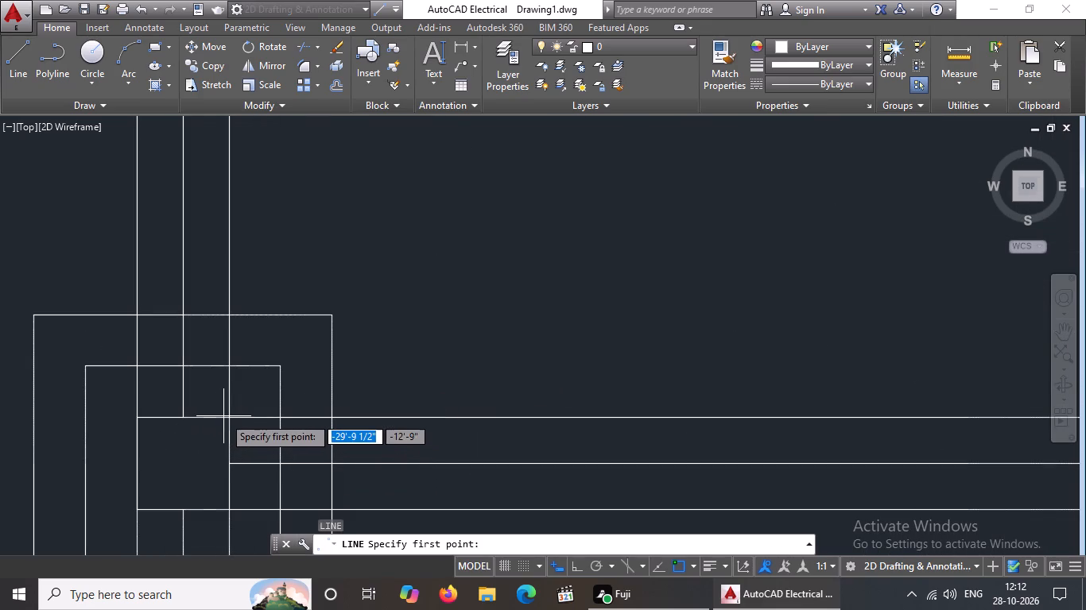
{"action": "left_click_drag", "start_coordinate": [231, 419], "coordinate": [241, 408]}
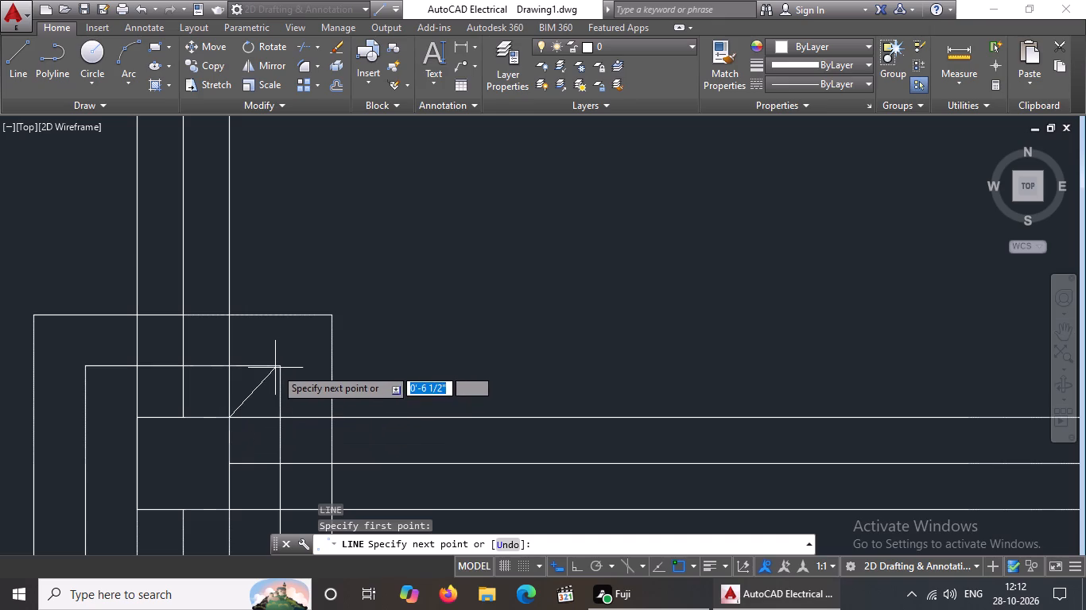
{"action": "left_click", "coordinate": [277, 367]}
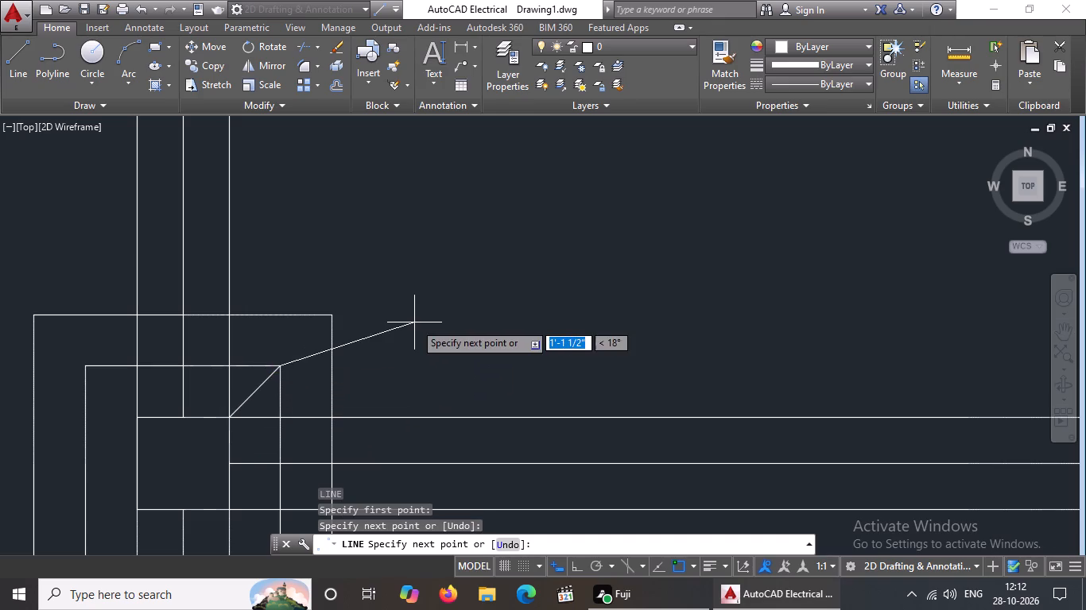
{"action": "key", "text": "Return"}
Draw a diagonal line from the fifth-row left column's upper-left corner to its inner offset square's upper-left corner.
{"action": "type", "text": "L\\"}
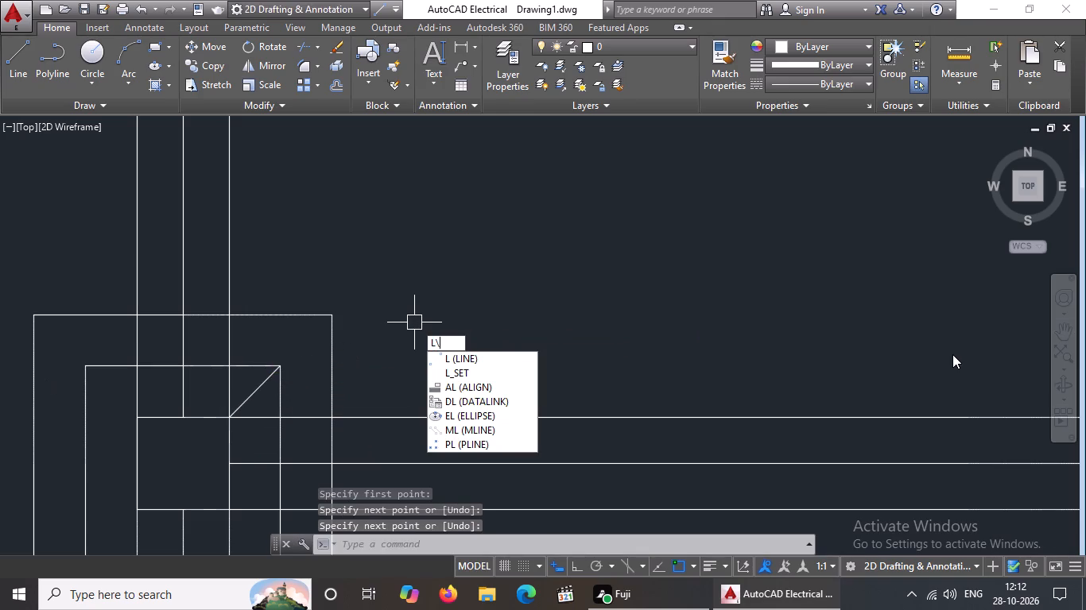
{"action": "key", "text": "Escape"}
{"action": "key", "text": "l"}
{"action": "key", "text": "Return"}
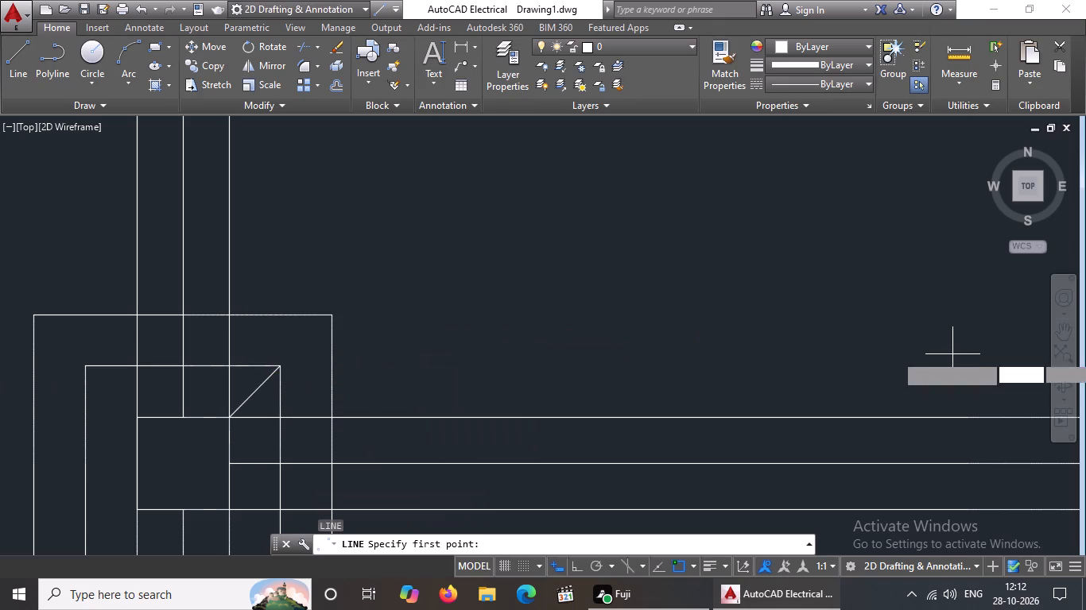
{"action": "left_click", "coordinate": [140, 418]}
{"action": "left_click", "coordinate": [85, 370]}
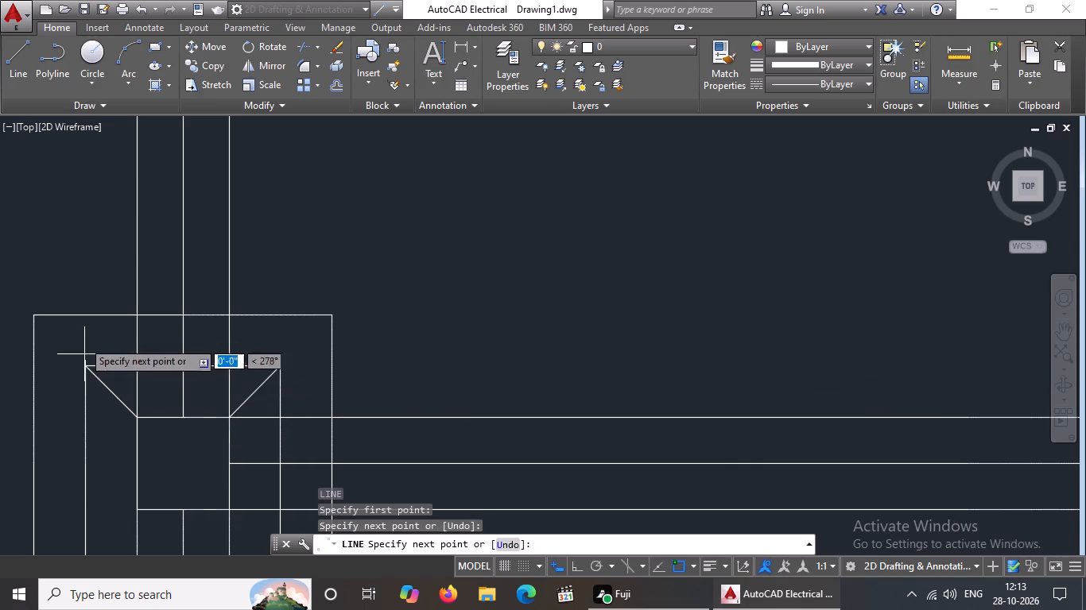
{"action": "key", "text": "Return"}
Draw a diagonal line about 7" long from the inner offset square's lower-left corner to the fifth-row left column's lower-left corner.
{"action": "key", "text": "l"}
{"action": "key", "text": "Return"}
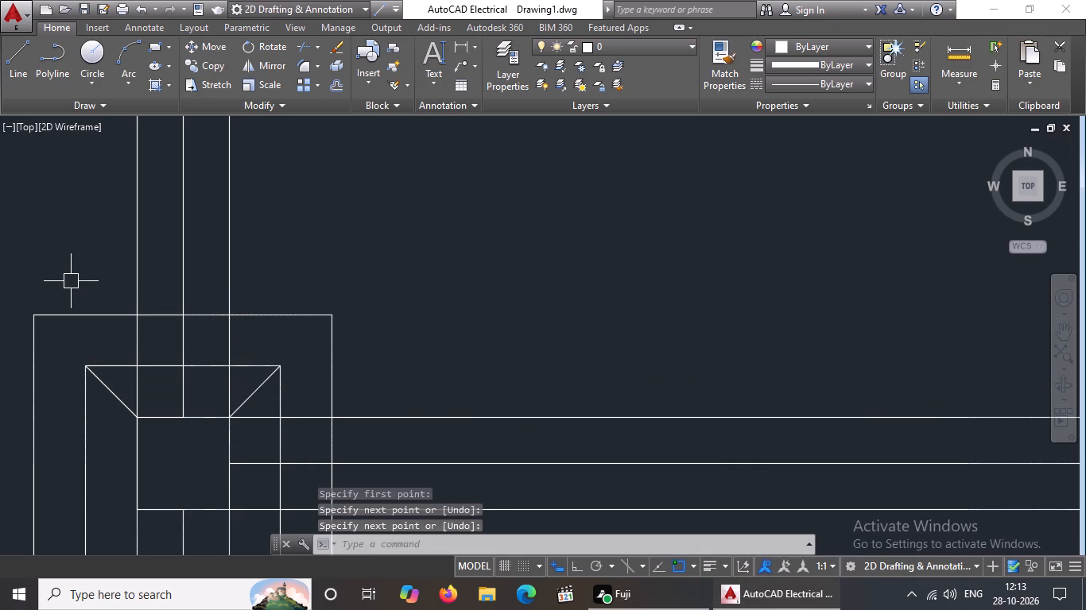
{"action": "scroll", "coordinate": [110, 285], "scroll_direction": "down", "scroll_amount": 4}
{"action": "scroll", "coordinate": [107, 305], "scroll_direction": "up", "scroll_amount": 4}
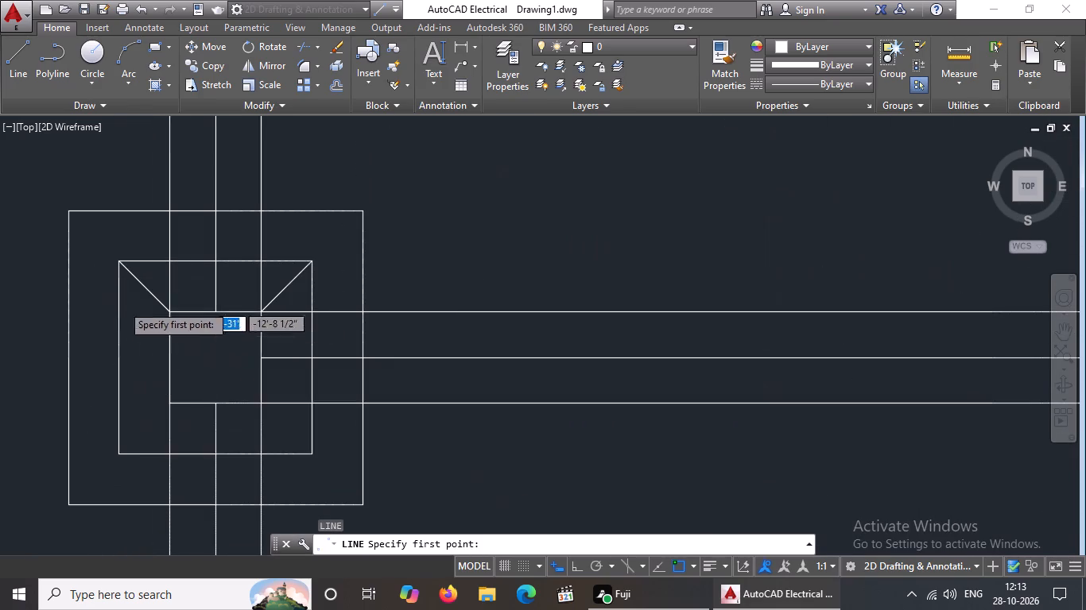
{"action": "left_click", "coordinate": [119, 450]}
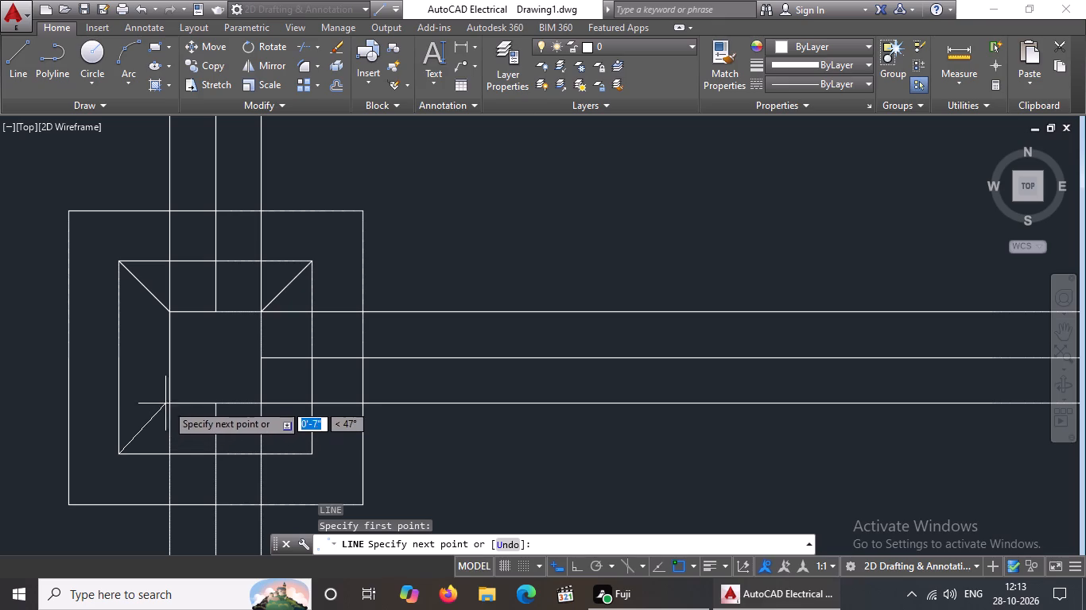
{"action": "left_click_drag", "start_coordinate": [170, 402], "coordinate": [180, 382]}
{"action": "key", "text": "Return"}
Draw a diagonal line about 7" long from the fifth-row left column's lower-right corner to its inner offset square's lower-right corner.
{"action": "key", "text": "l"}
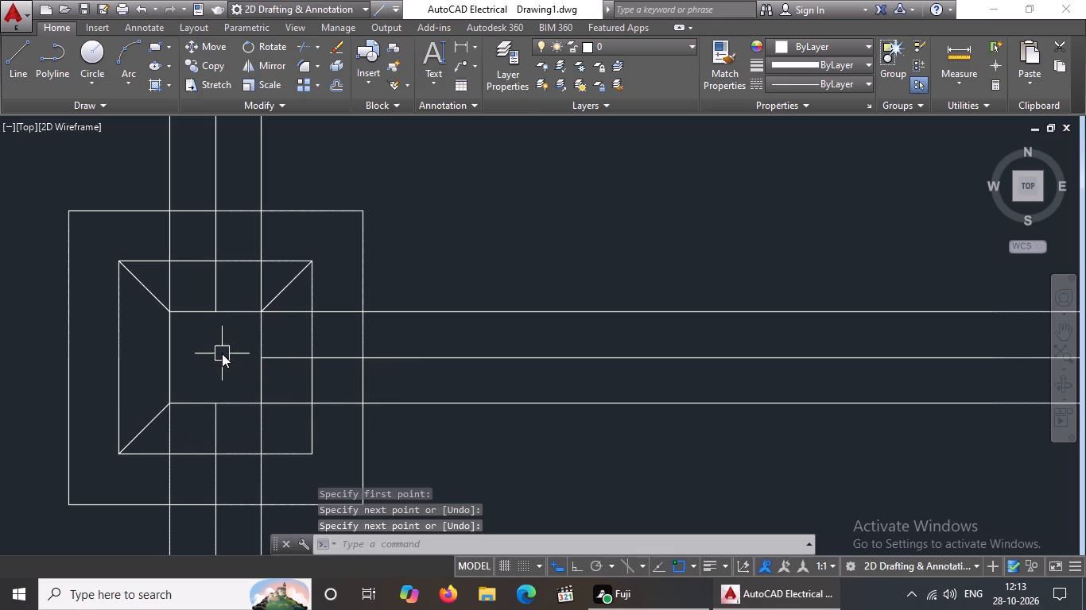
{"action": "key", "text": "Return"}
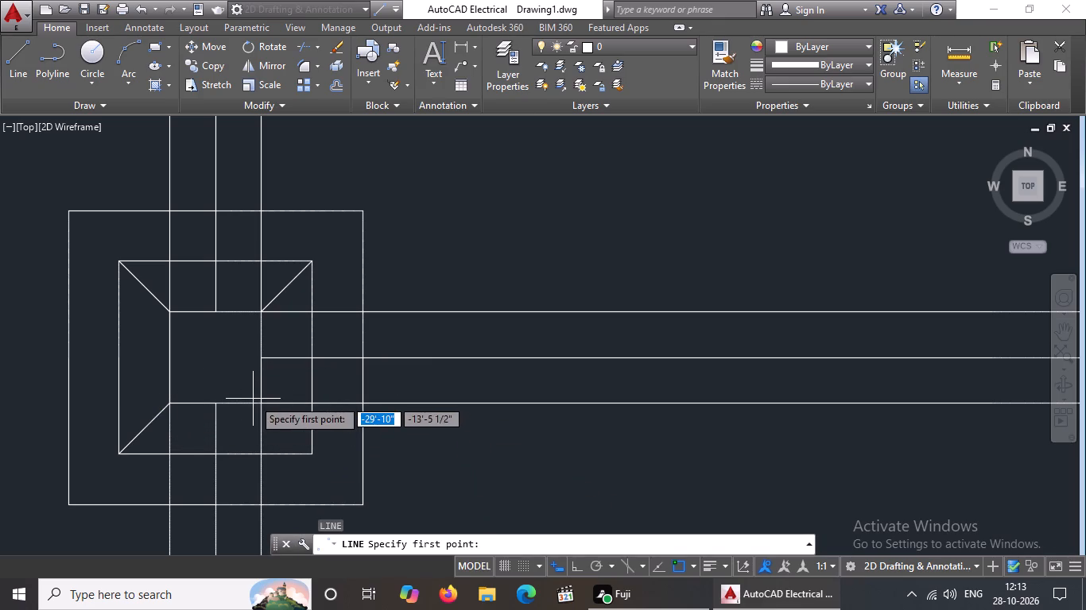
{"action": "left_click", "coordinate": [256, 406]}
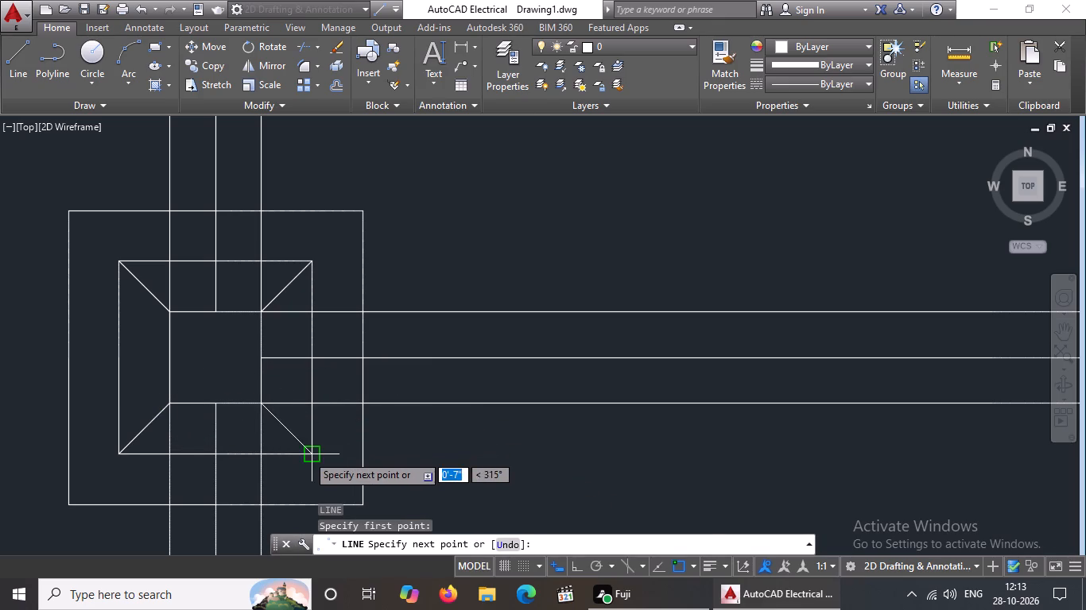
{"action": "left_click_drag", "start_coordinate": [307, 454], "coordinate": [320, 463]}
{"action": "key", "text": "Return"}
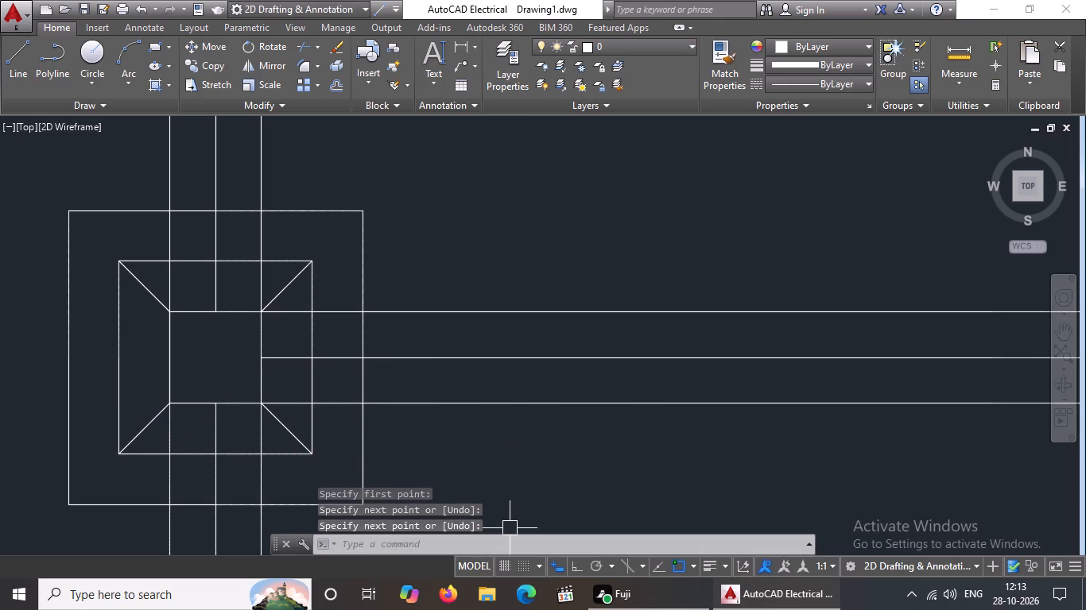
Draw a diagonal line about 7" long from the sixth-row left column's upper-right corner to its inner offset square's upper-right corner.
{"action": "key", "text": "l"}
{"action": "key", "text": "Return"}
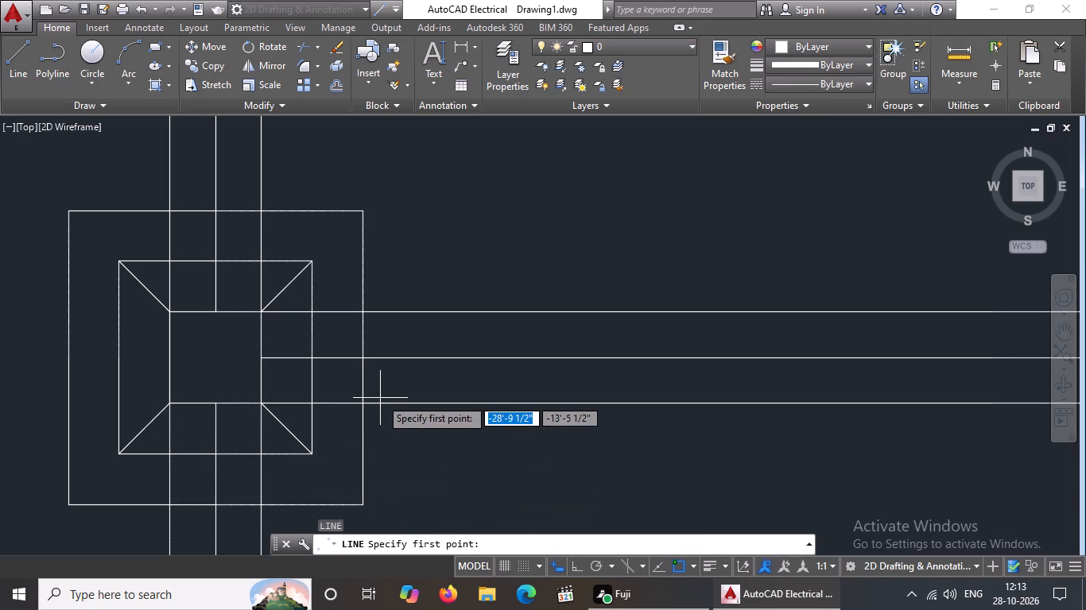
{"action": "scroll", "coordinate": [380, 398], "scroll_direction": "down", "scroll_amount": 3}
{"action": "scroll", "coordinate": [475, 382], "scroll_direction": "down", "scroll_amount": 3}
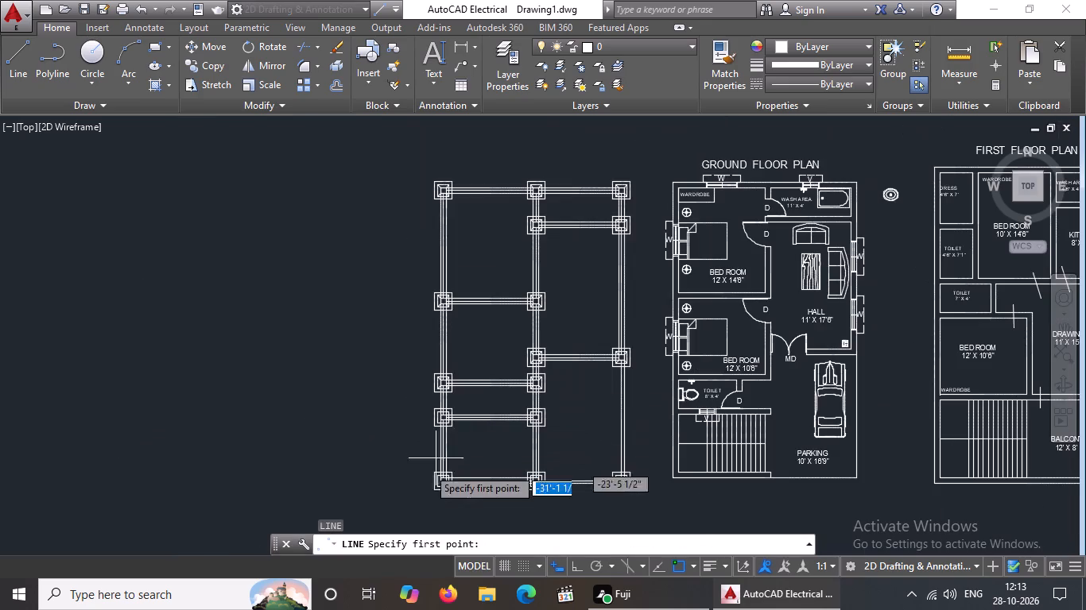
{"action": "scroll", "coordinate": [438, 431], "scroll_direction": "up", "scroll_amount": 4}
{"action": "scroll", "coordinate": [465, 342], "scroll_direction": "up", "scroll_amount": 3}
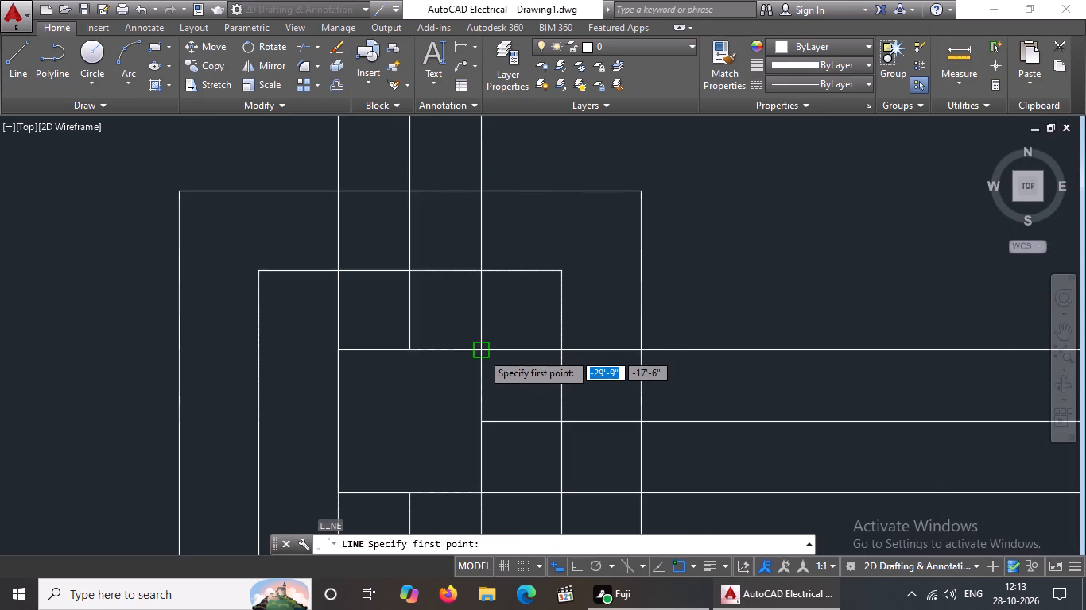
{"action": "left_click_drag", "start_coordinate": [482, 353], "coordinate": [500, 326]}
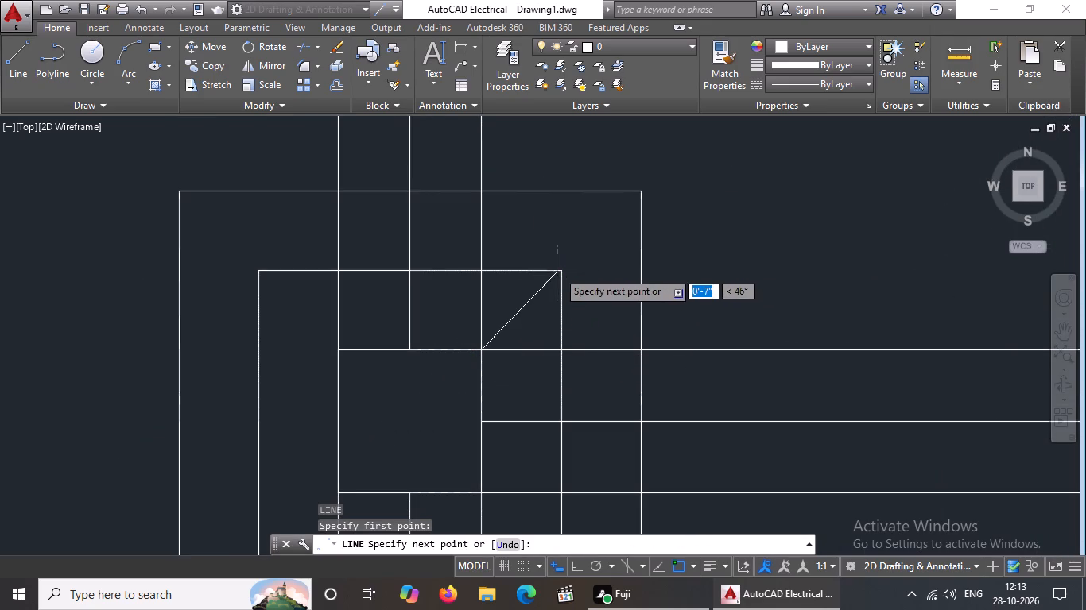
{"action": "left_click", "coordinate": [560, 267]}
{"action": "key", "text": "Return"}
Draw a diagonal line from the sixth-row left column's upper-left corner to its inner offset square's upper-left corner.
{"action": "key", "text": "l"}
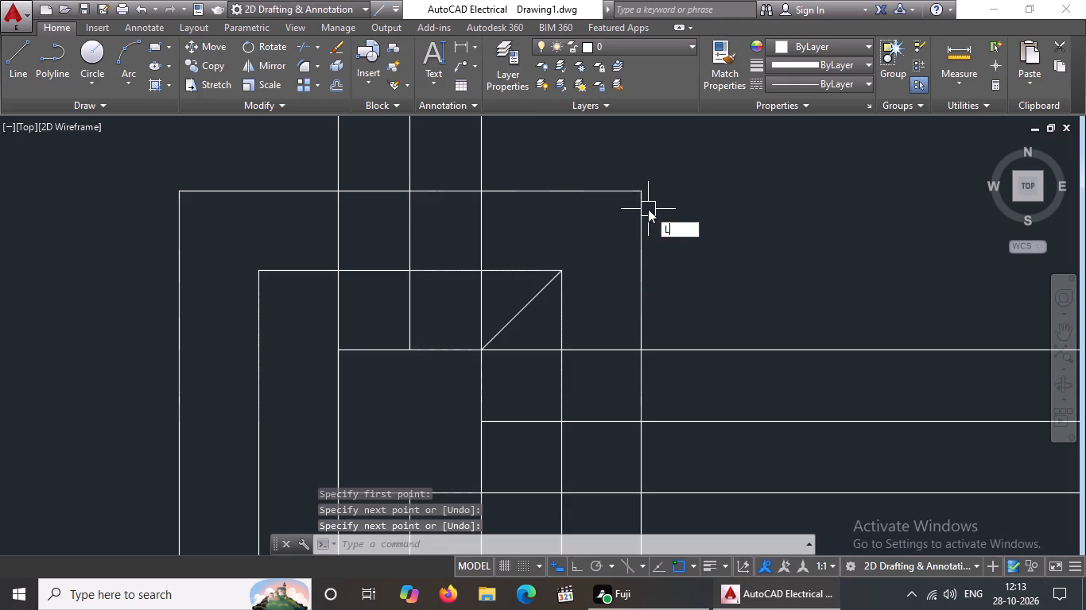
{"action": "key", "text": "Return"}
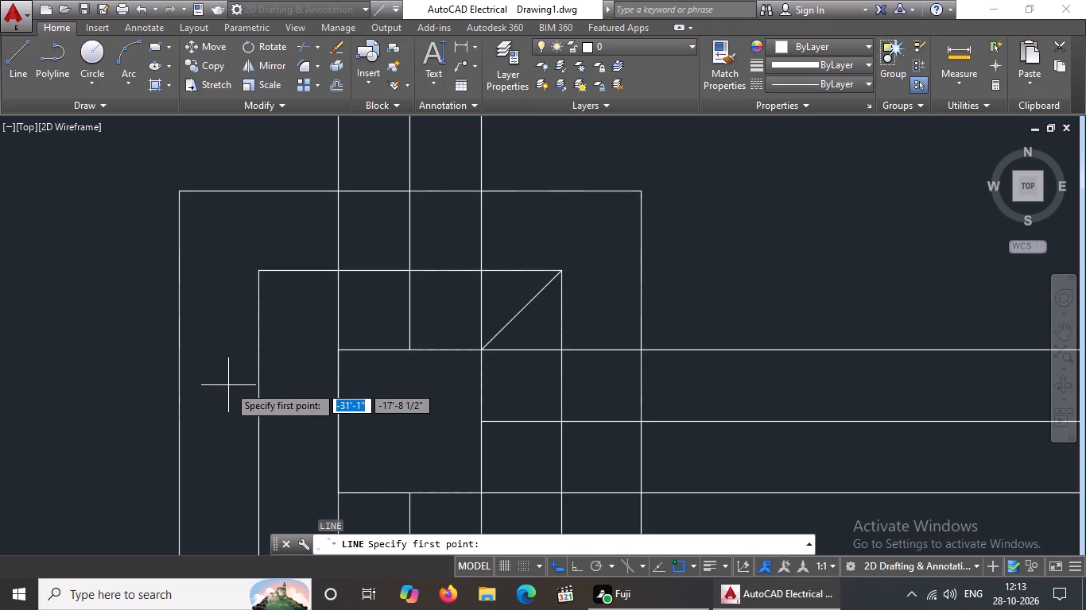
{"action": "left_click", "coordinate": [341, 349]}
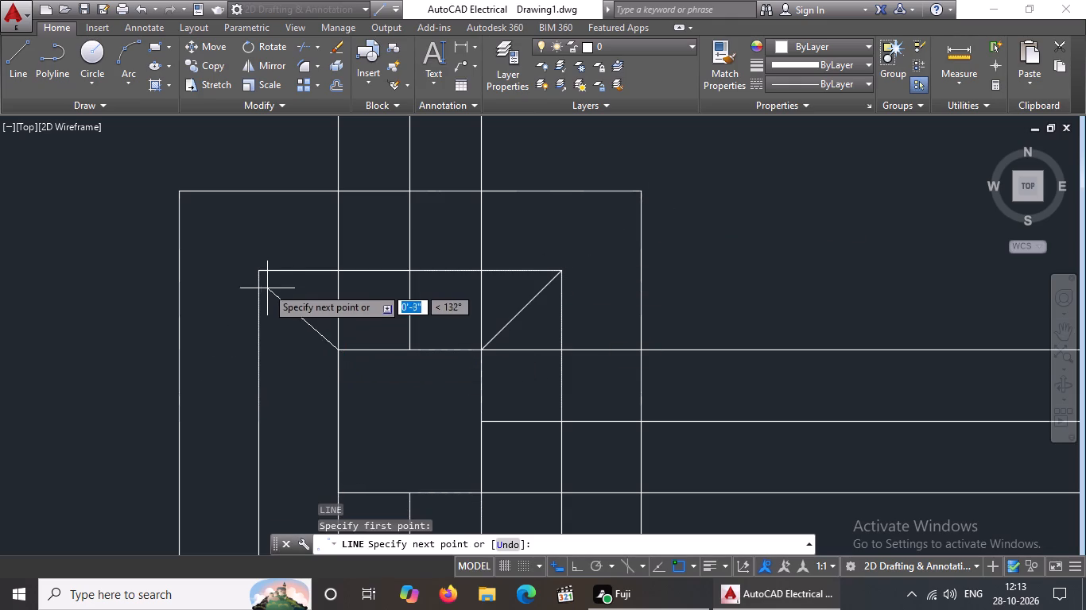
{"action": "left_click", "coordinate": [258, 268]}
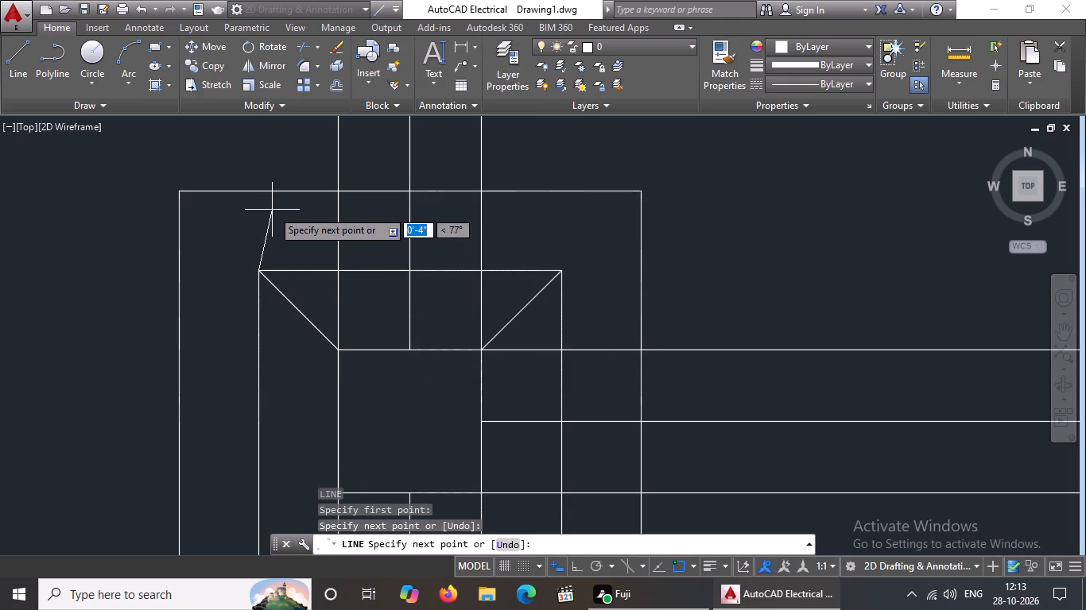
{"action": "key", "text": "Return"}
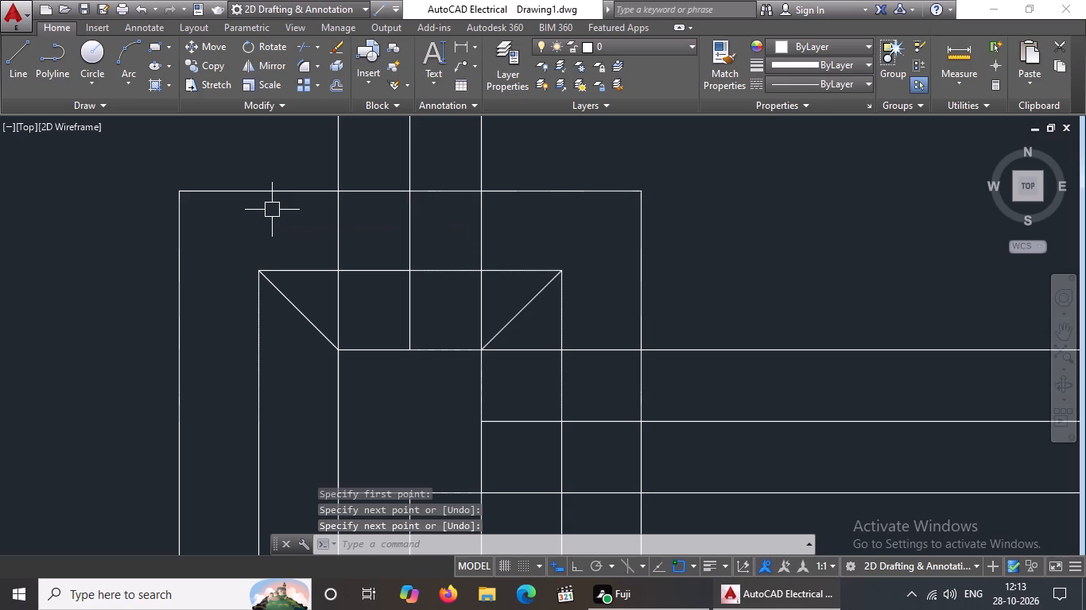
Draw a diagonal line from the inner offset square's lower-left corner to the sixth-row left column's lower-left corner.
{"action": "key", "text": "l"}
{"action": "key", "text": "Return"}
{"action": "scroll", "coordinate": [272, 210], "scroll_direction": "up", "scroll_amount": 1}
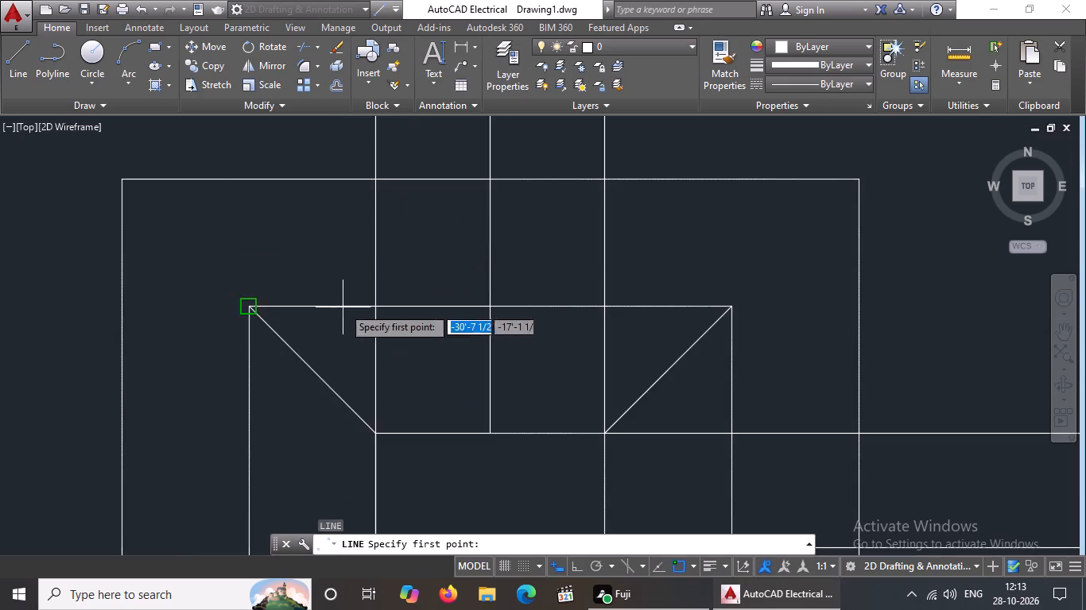
{"action": "scroll", "coordinate": [343, 306], "scroll_direction": "down", "scroll_amount": 4}
{"action": "scroll", "coordinate": [335, 365], "scroll_direction": "up", "scroll_amount": 3}
{"action": "left_click_drag", "start_coordinate": [310, 434], "coordinate": [332, 401]}
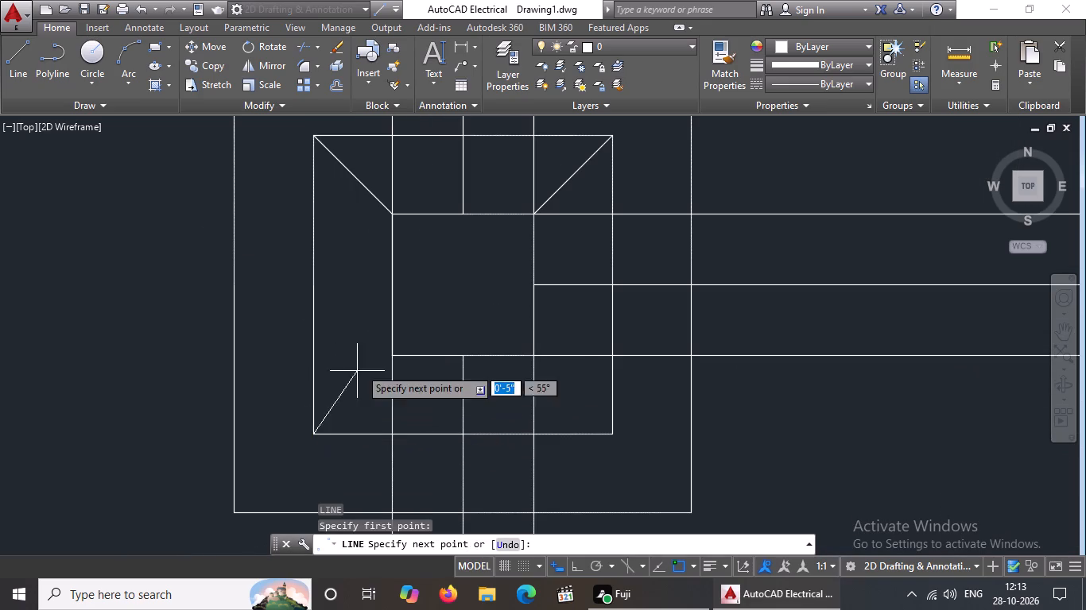
{"action": "left_click_drag", "start_coordinate": [398, 353], "coordinate": [452, 303]}
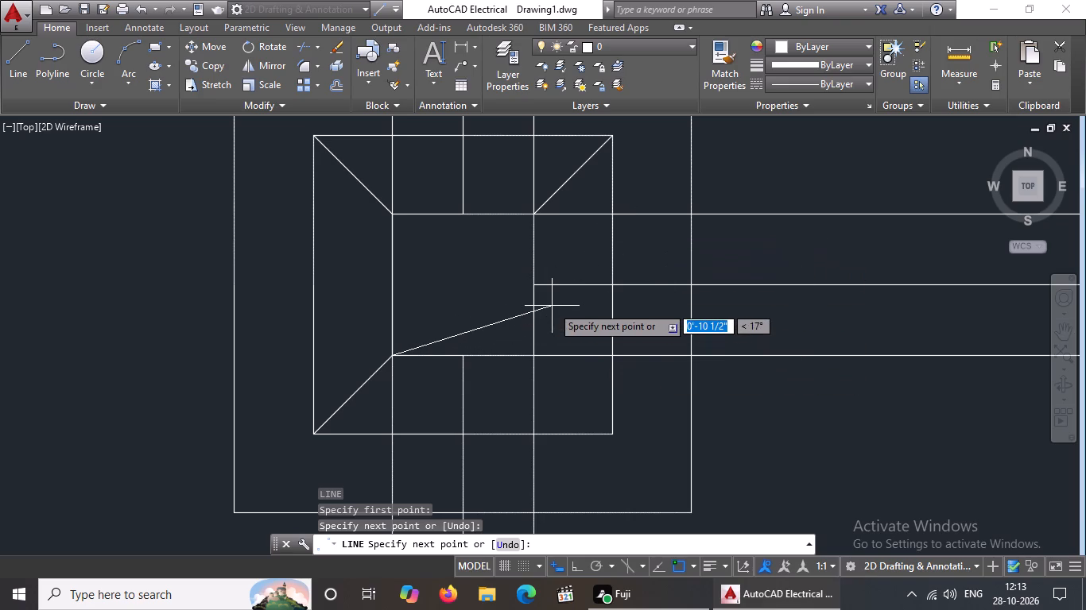
{"action": "key", "text": "Return"}
Draw a diagonal line from the sixth-row left column's lower-right corner to its inner offset square's lower-right corner.
{"action": "key", "text": "l"}
{"action": "key", "text": "Return"}
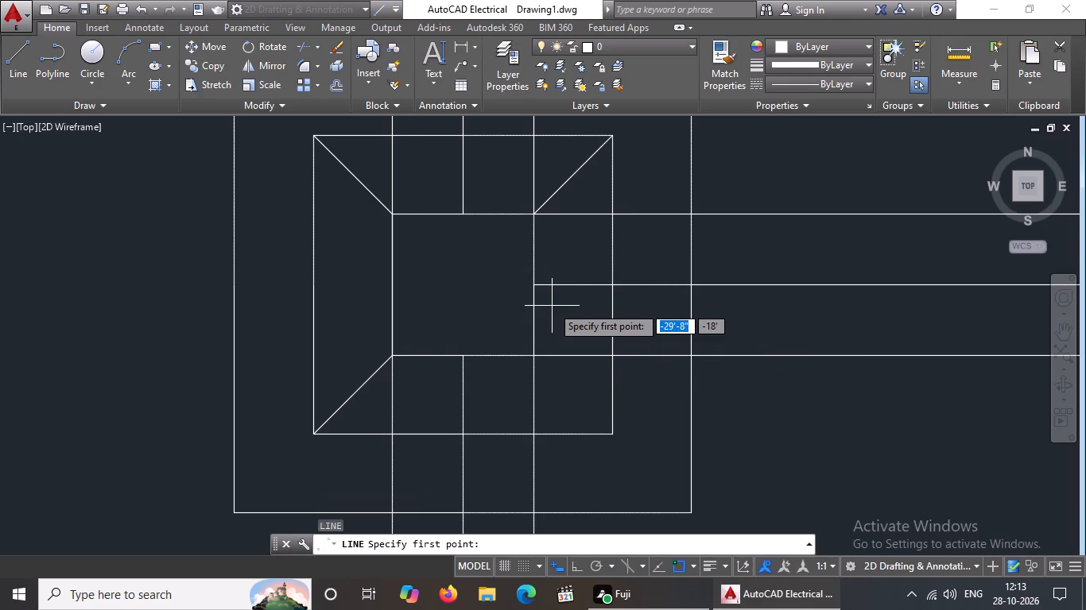
{"action": "left_click", "coordinate": [533, 354]}
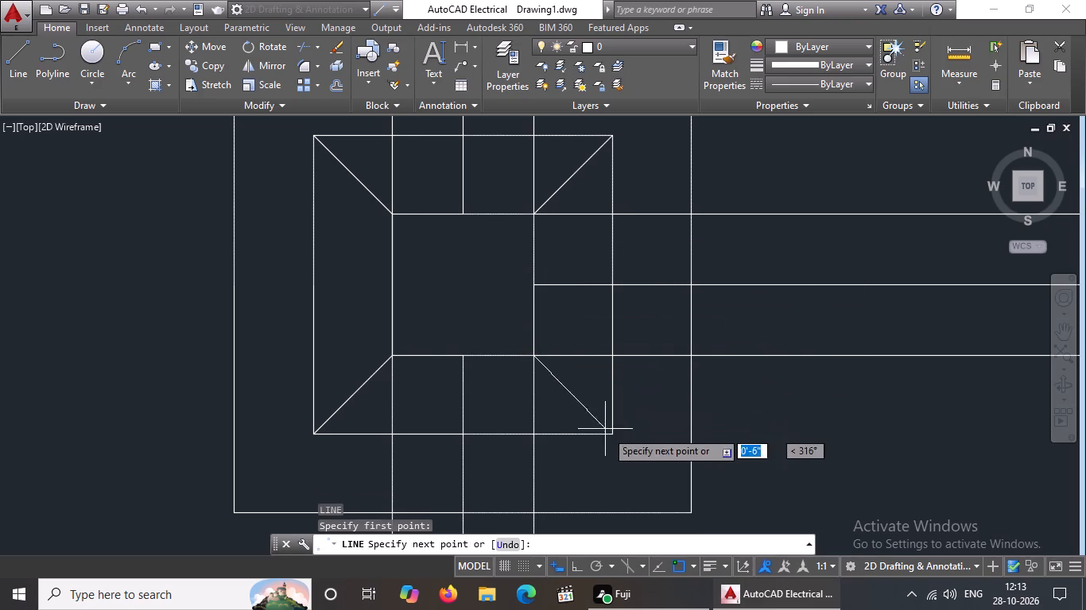
{"action": "left_click_drag", "start_coordinate": [609, 435], "coordinate": [622, 434]}
{"action": "key", "text": "Return"}
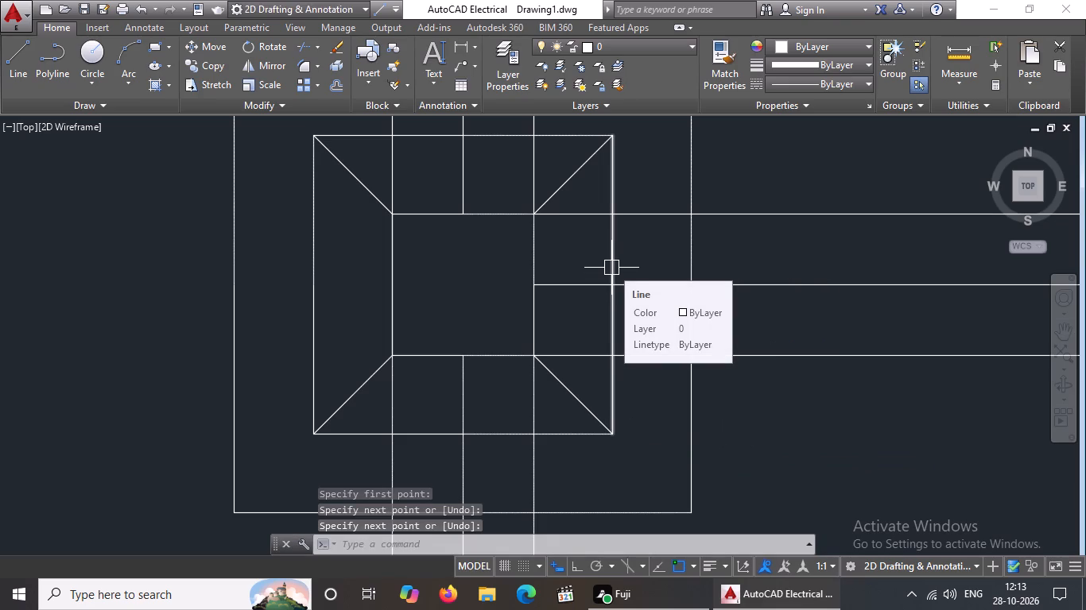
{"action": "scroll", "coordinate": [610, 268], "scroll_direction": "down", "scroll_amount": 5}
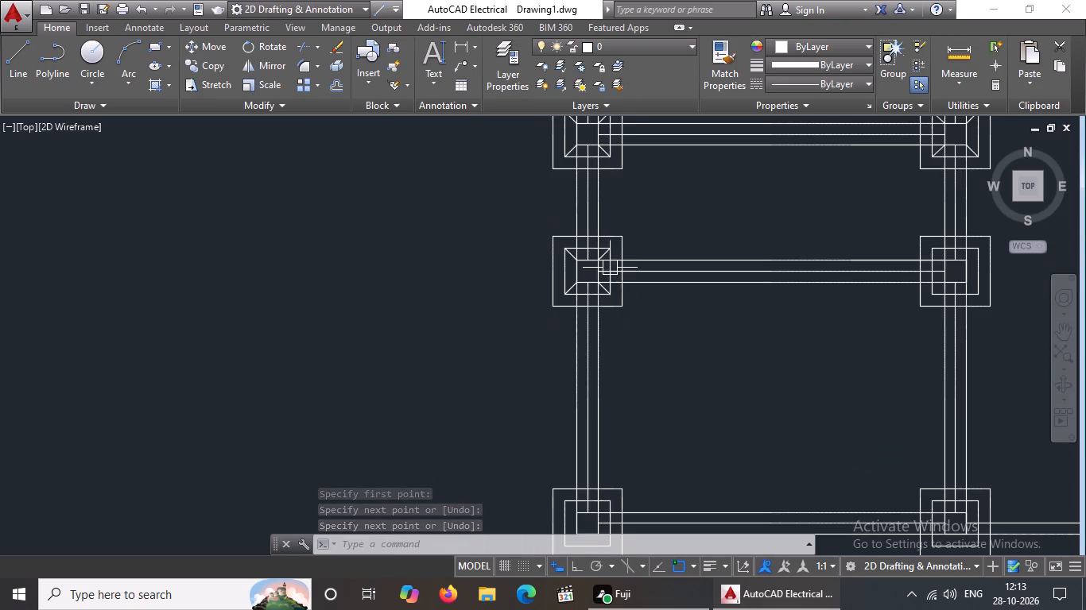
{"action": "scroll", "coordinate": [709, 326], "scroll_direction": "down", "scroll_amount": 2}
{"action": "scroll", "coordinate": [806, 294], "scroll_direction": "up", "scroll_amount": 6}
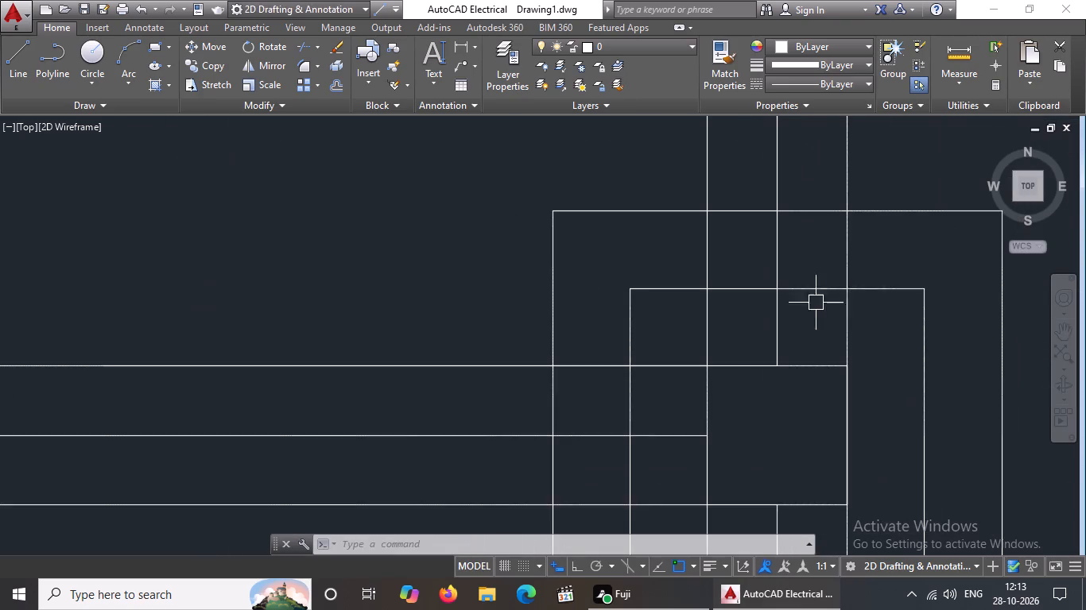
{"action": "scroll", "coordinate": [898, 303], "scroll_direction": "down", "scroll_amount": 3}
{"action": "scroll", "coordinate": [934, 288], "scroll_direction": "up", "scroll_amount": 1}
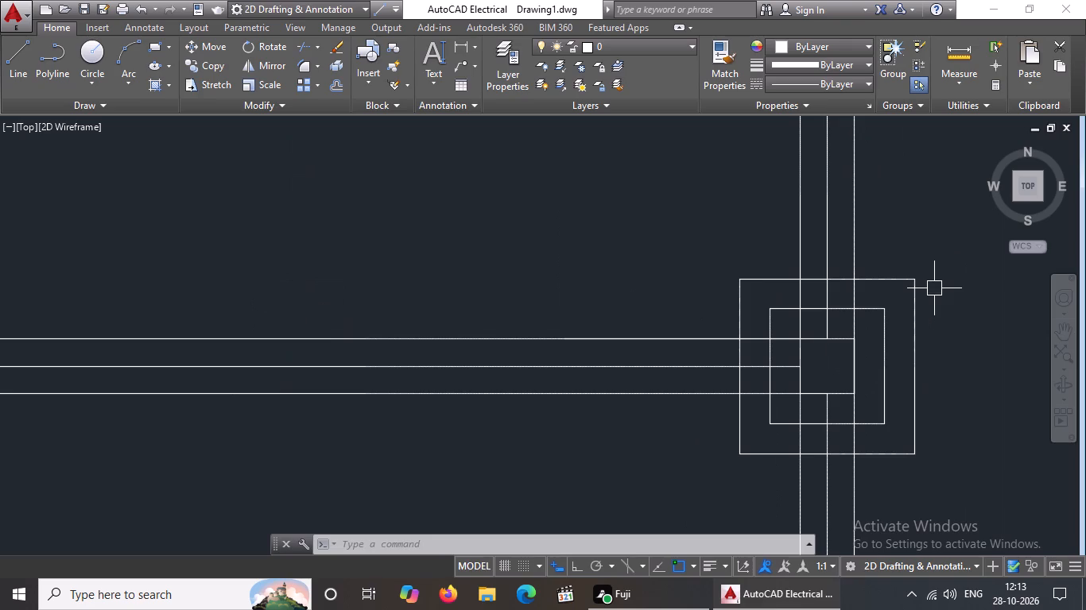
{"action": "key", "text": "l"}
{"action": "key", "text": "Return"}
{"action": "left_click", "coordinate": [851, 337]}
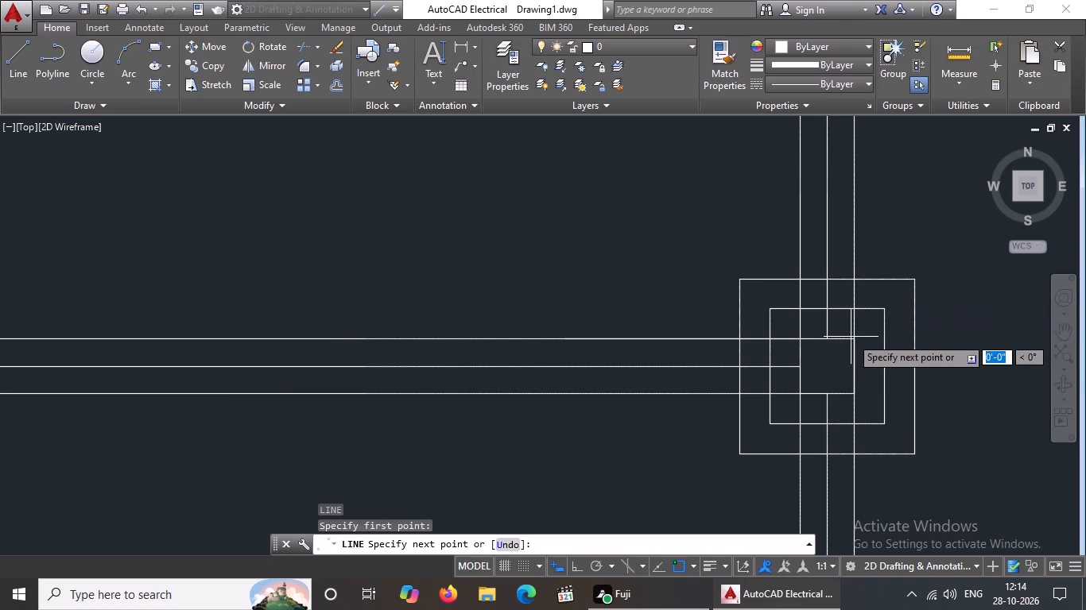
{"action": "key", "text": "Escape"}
Draw a diagonal line from the sixth-row middle column's upper-right corner to its inner offset square's upper-right corner.
{"action": "key", "text": "l"}
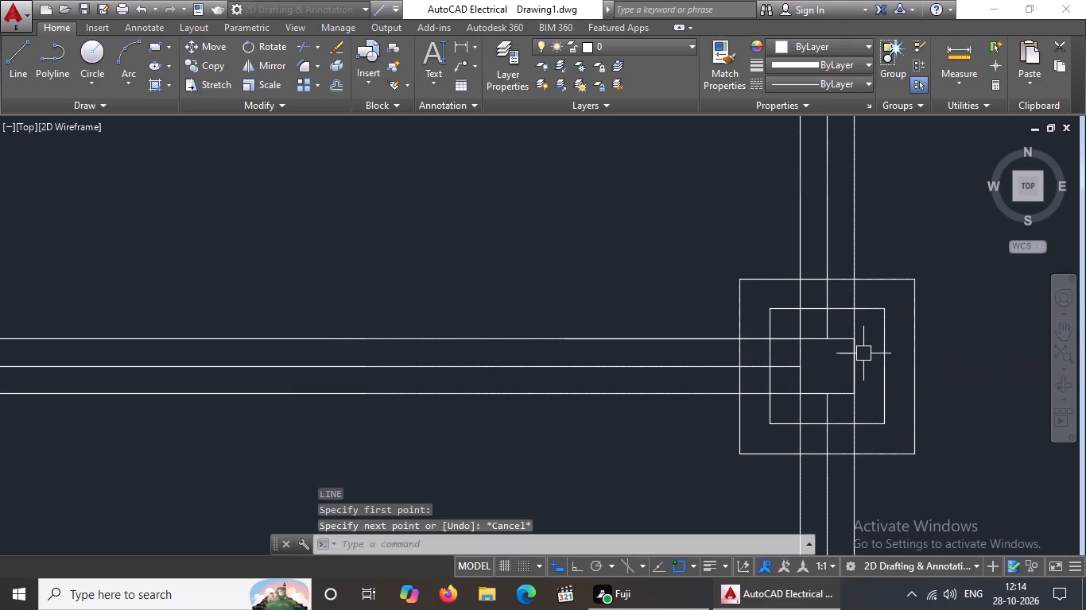
{"action": "key", "text": "Return"}
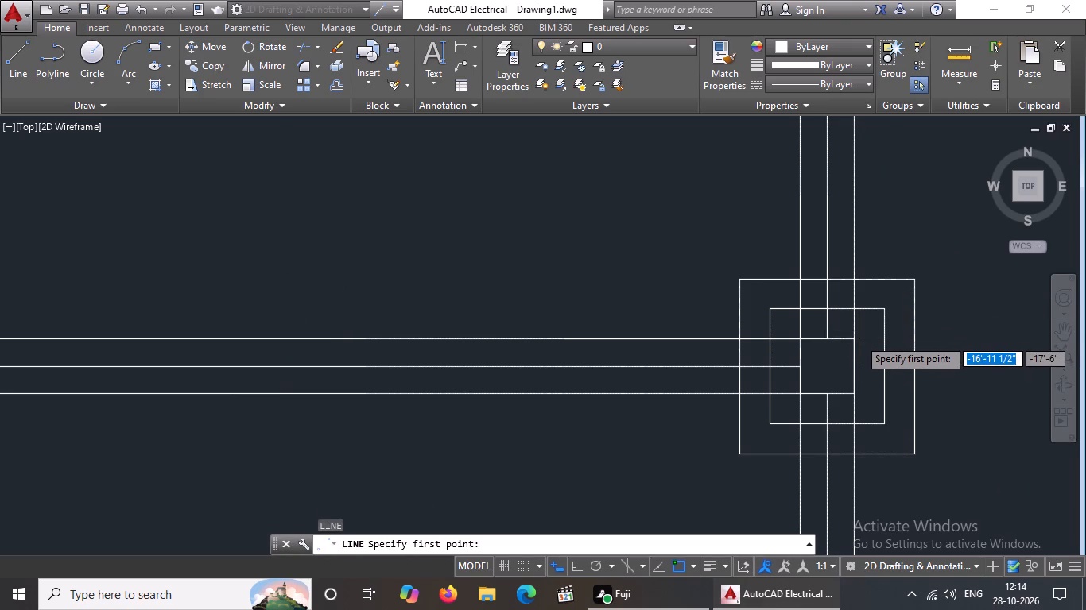
{"action": "left_click", "coordinate": [849, 339]}
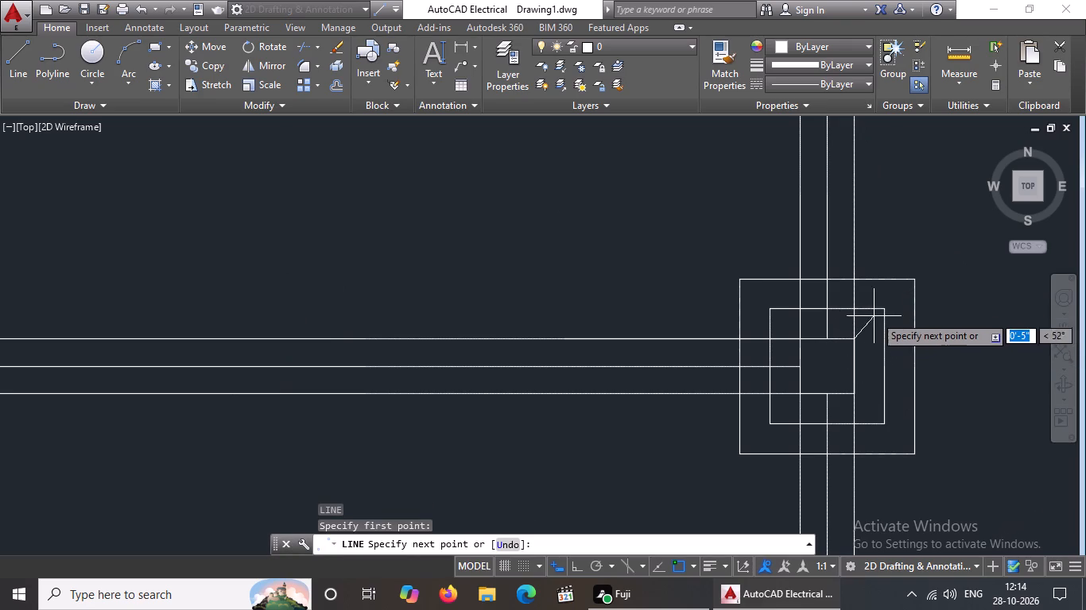
{"action": "left_click_drag", "start_coordinate": [884, 309], "coordinate": [898, 300]}
{"action": "key", "text": "Return"}
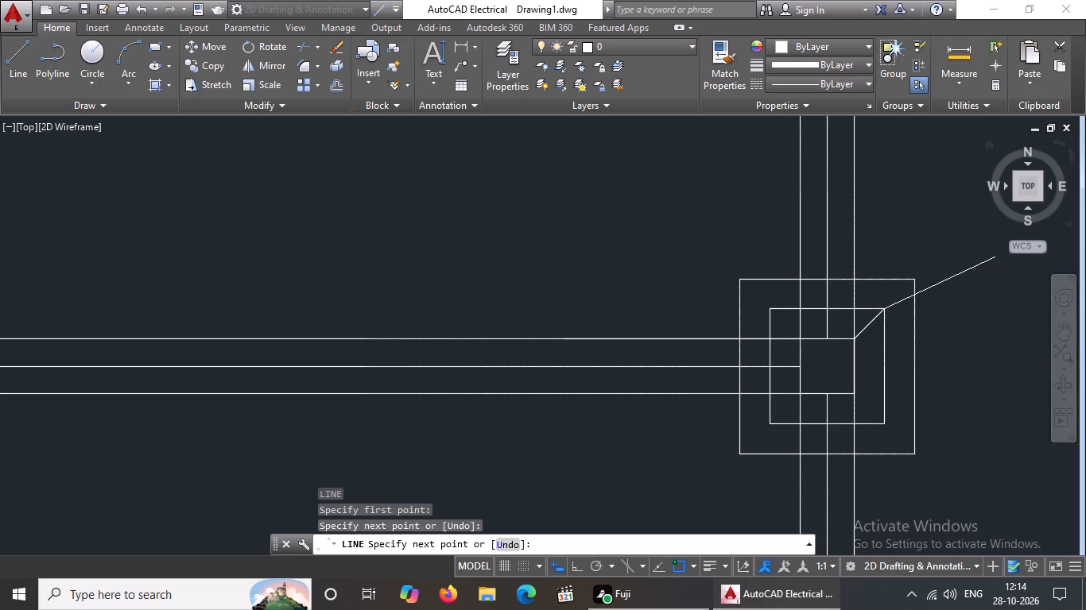
Draw a diagonal line from the inner offset square's upper-left corner to the sixth-row middle column's upper-left corner.
{"action": "key", "text": "l"}
{"action": "key", "text": "Return"}
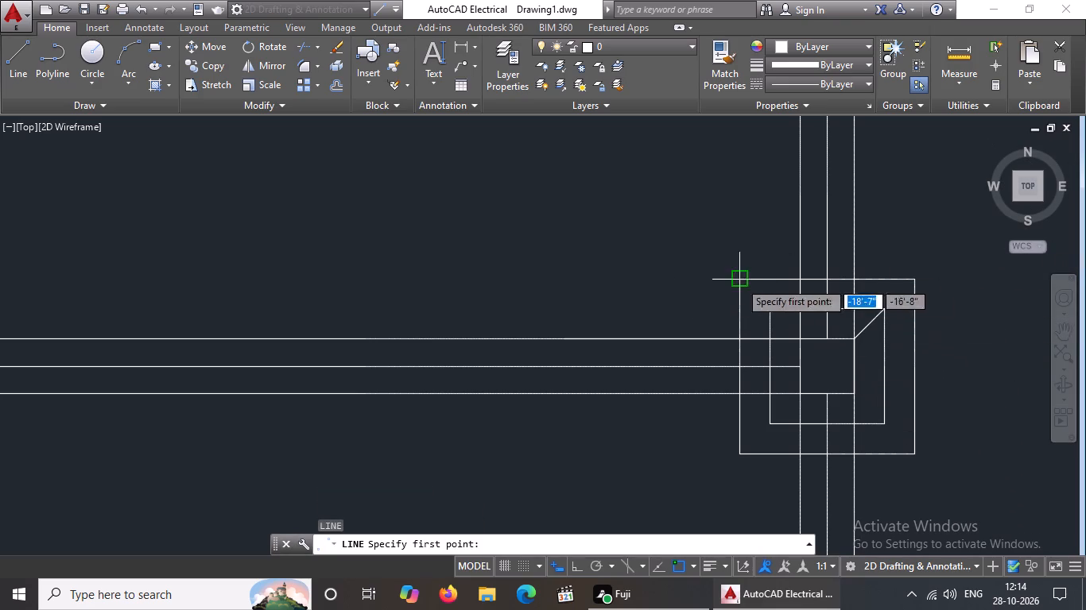
{"action": "left_click", "coordinate": [772, 307]}
{"action": "left_click_drag", "start_coordinate": [797, 339], "coordinate": [828, 364]}
{"action": "key", "text": "Return"}
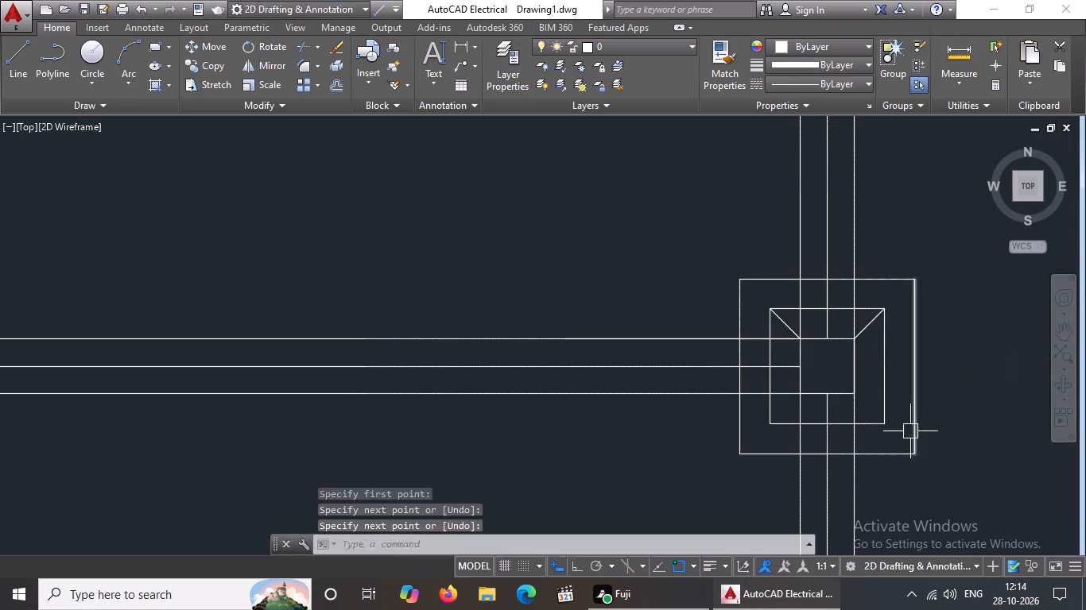
Draw a diagonal line about 7" long from the inner offset square's lower-left corner to the sixth-row middle column's lower-left corner.
{"action": "key", "text": "l"}
{"action": "key", "text": "Return"}
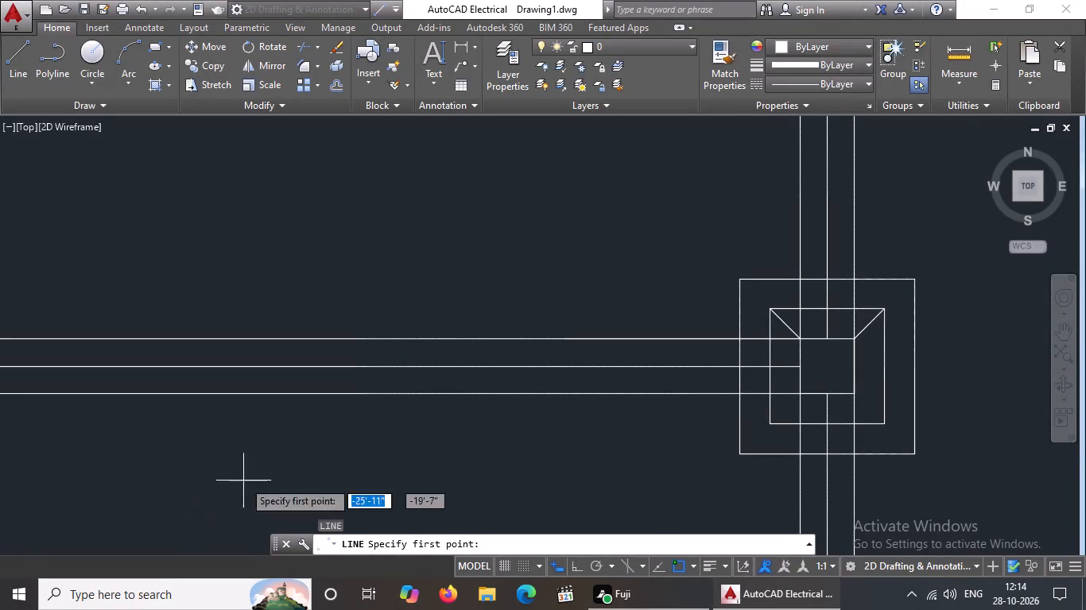
{"action": "left_click", "coordinate": [775, 423]}
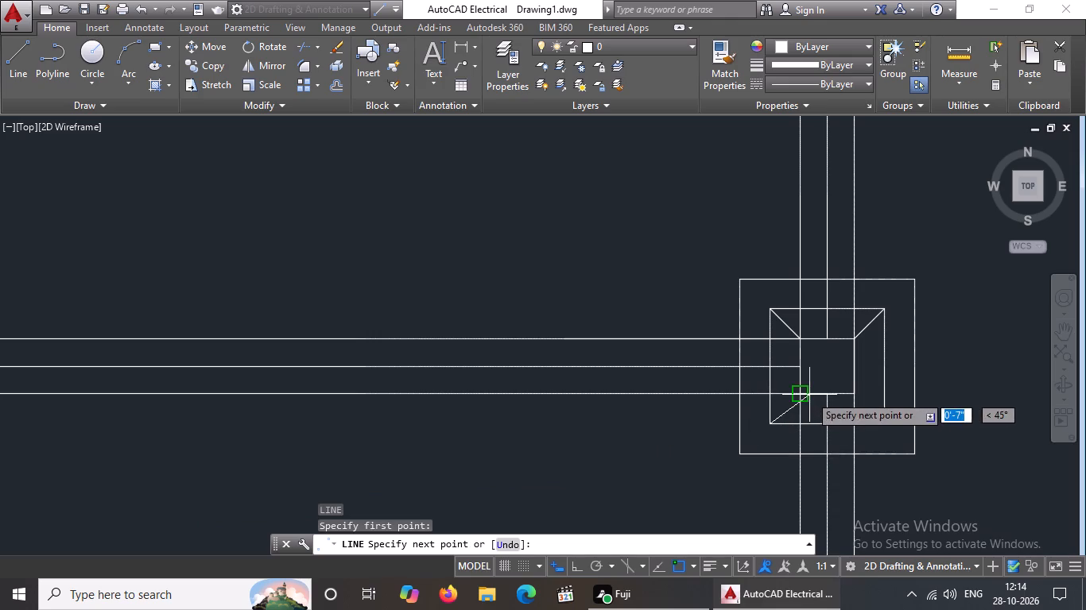
{"action": "left_click", "coordinate": [799, 395]}
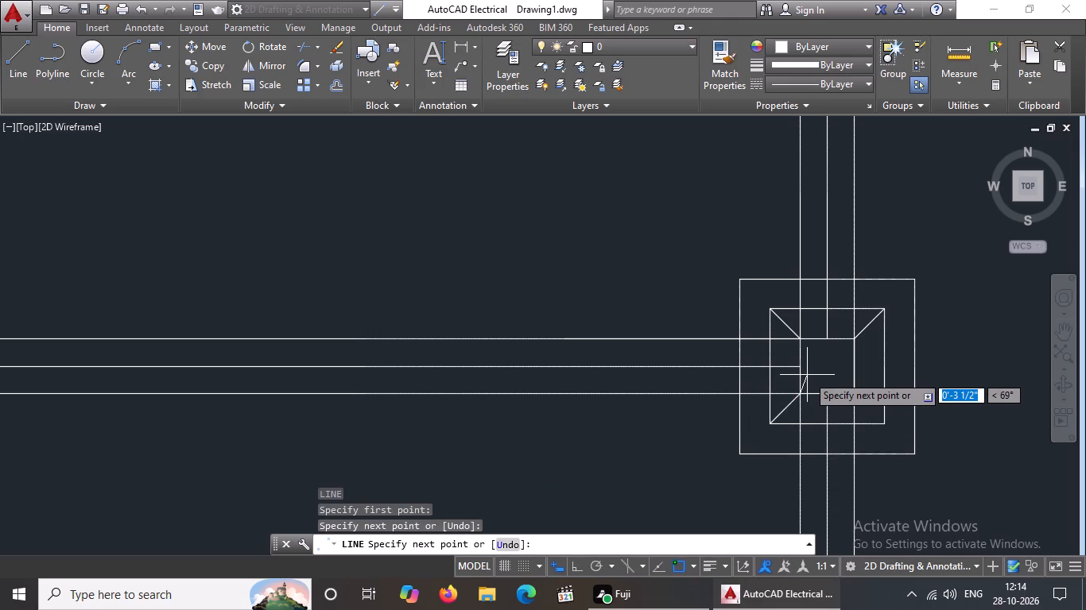
{"action": "key", "text": "Return"}
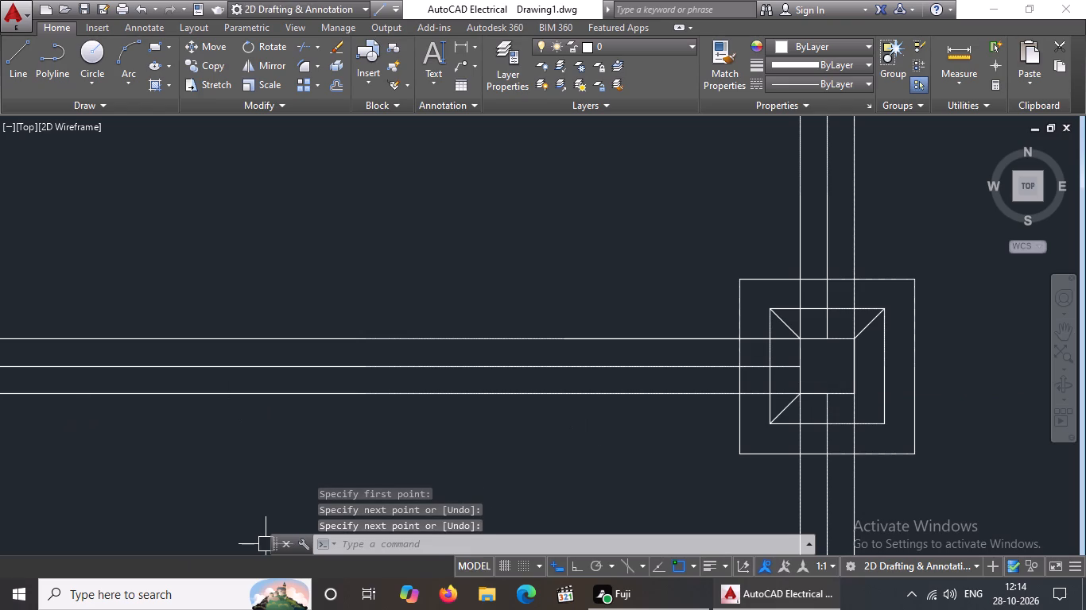
Draw a diagonal line about 7" long from the sixth-row middle column's lower-right corner to its inner offset square's lower-right corner.
{"action": "key", "text": "l"}
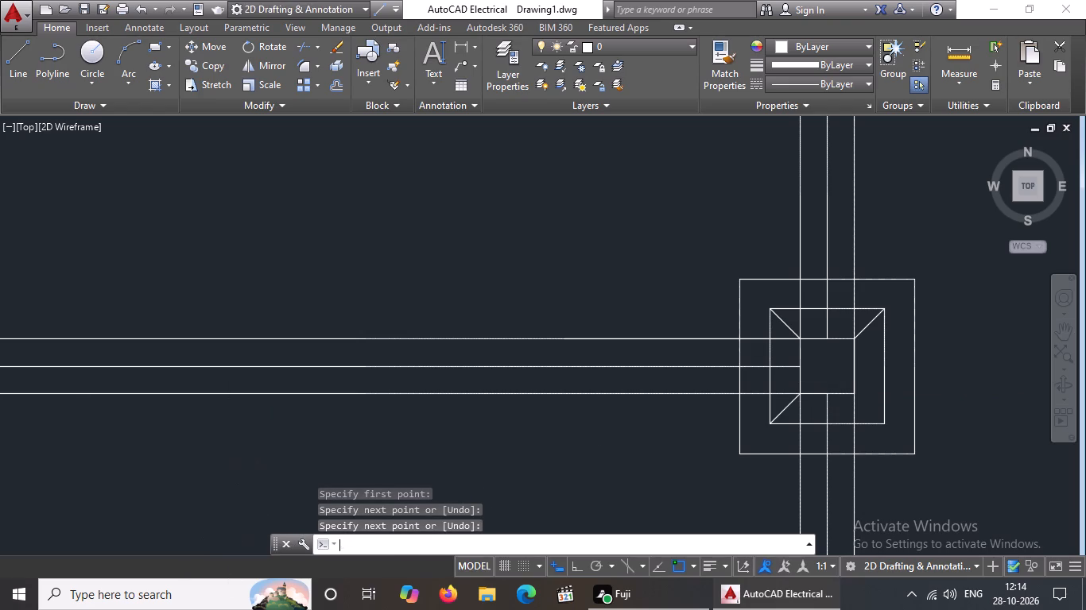
{"action": "key", "text": "Return"}
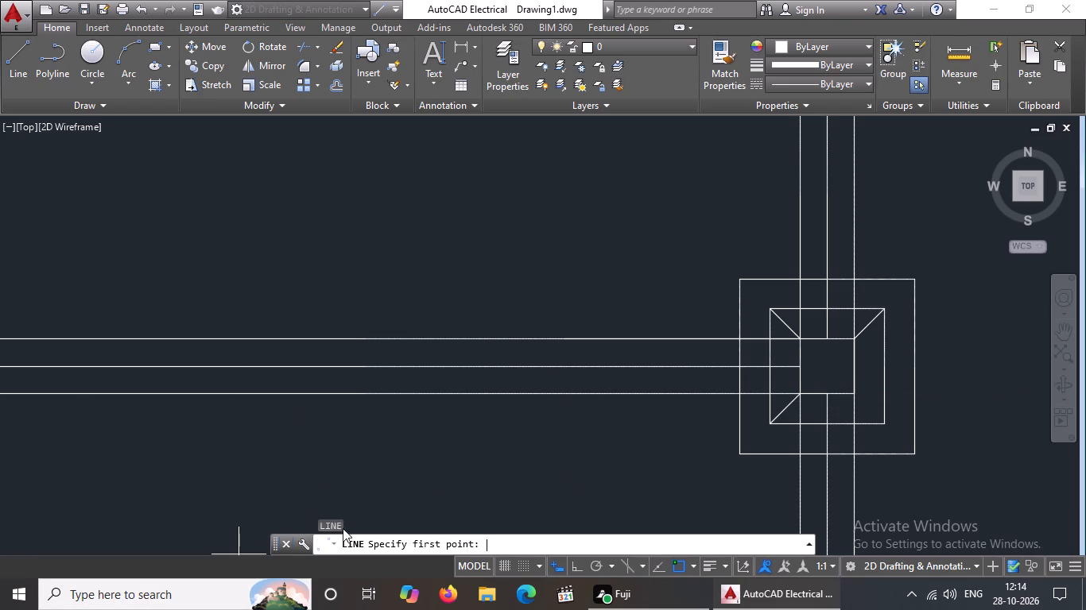
{"action": "left_click", "coordinate": [853, 393]}
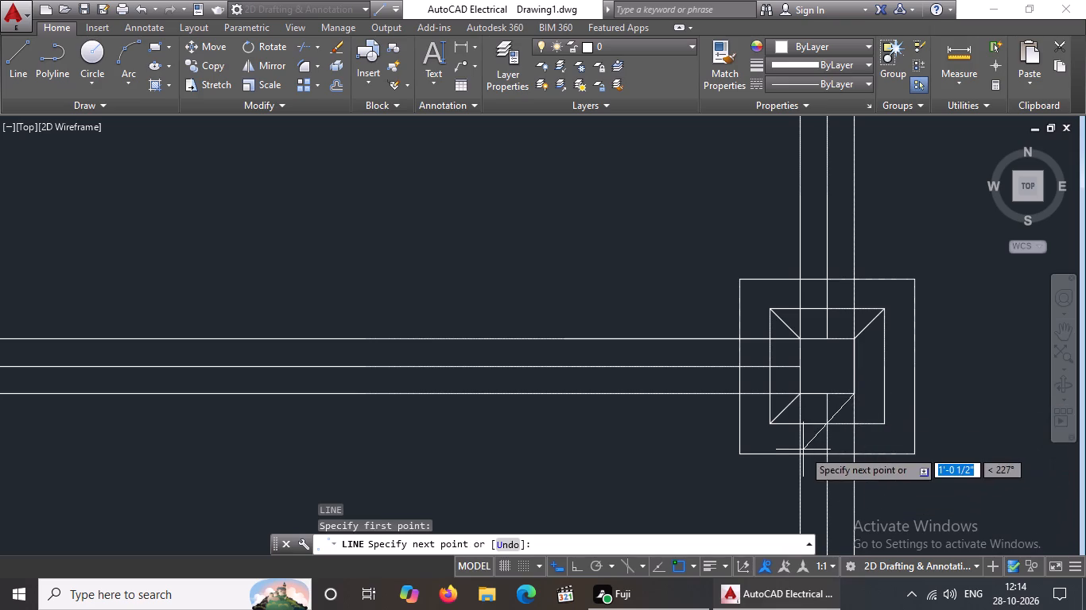
{"action": "left_click", "coordinate": [884, 424]}
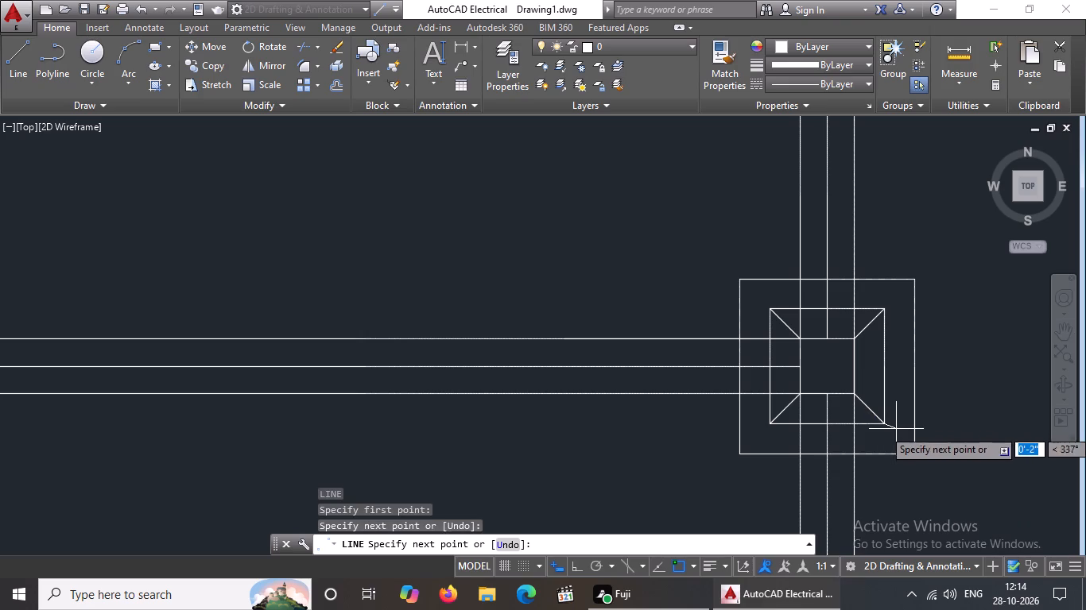
{"action": "key", "text": "Return"}
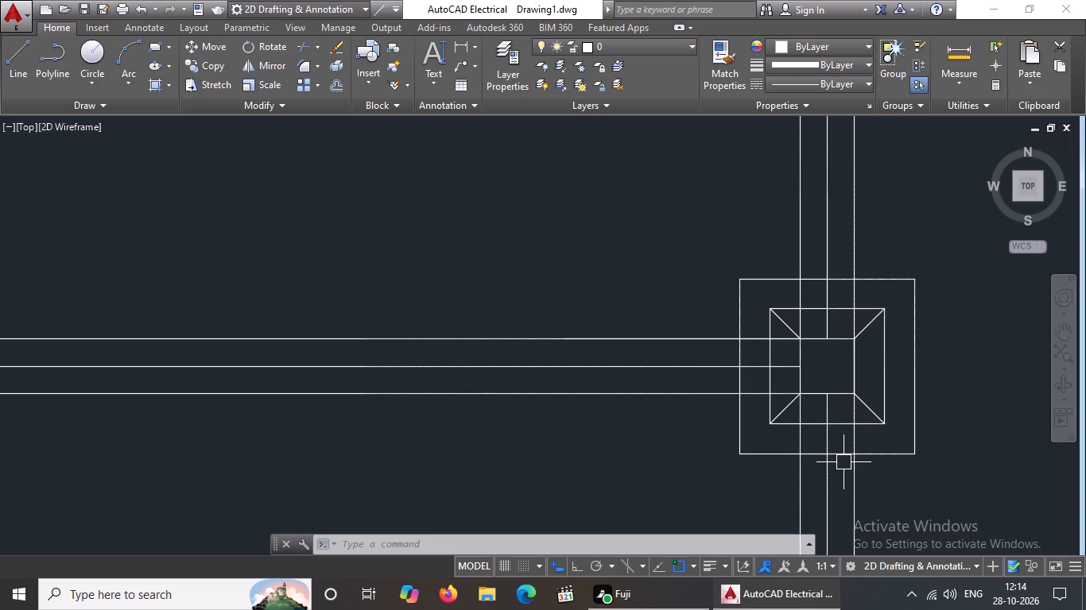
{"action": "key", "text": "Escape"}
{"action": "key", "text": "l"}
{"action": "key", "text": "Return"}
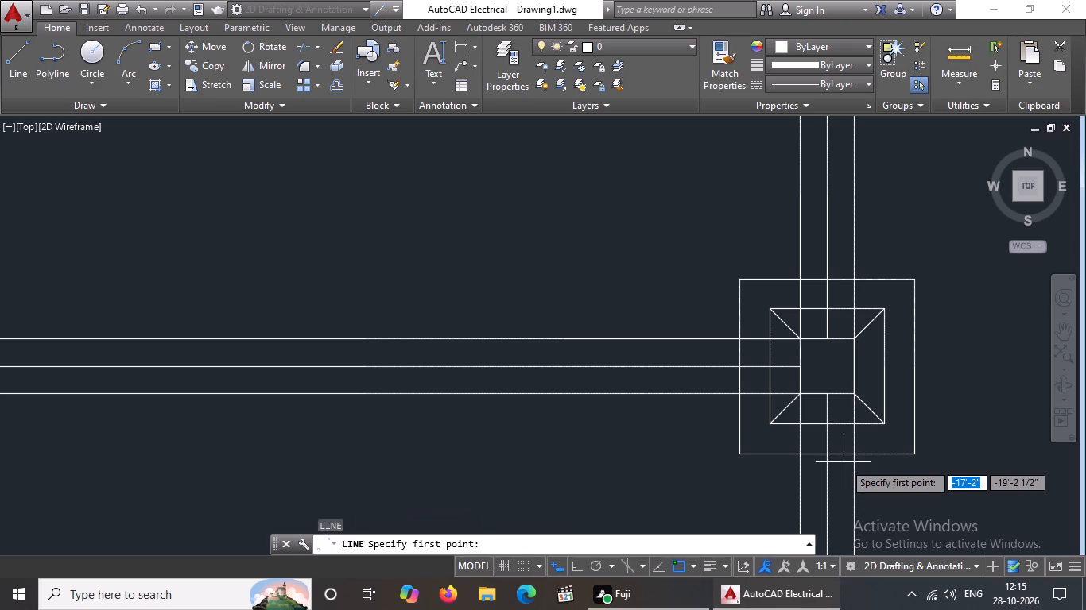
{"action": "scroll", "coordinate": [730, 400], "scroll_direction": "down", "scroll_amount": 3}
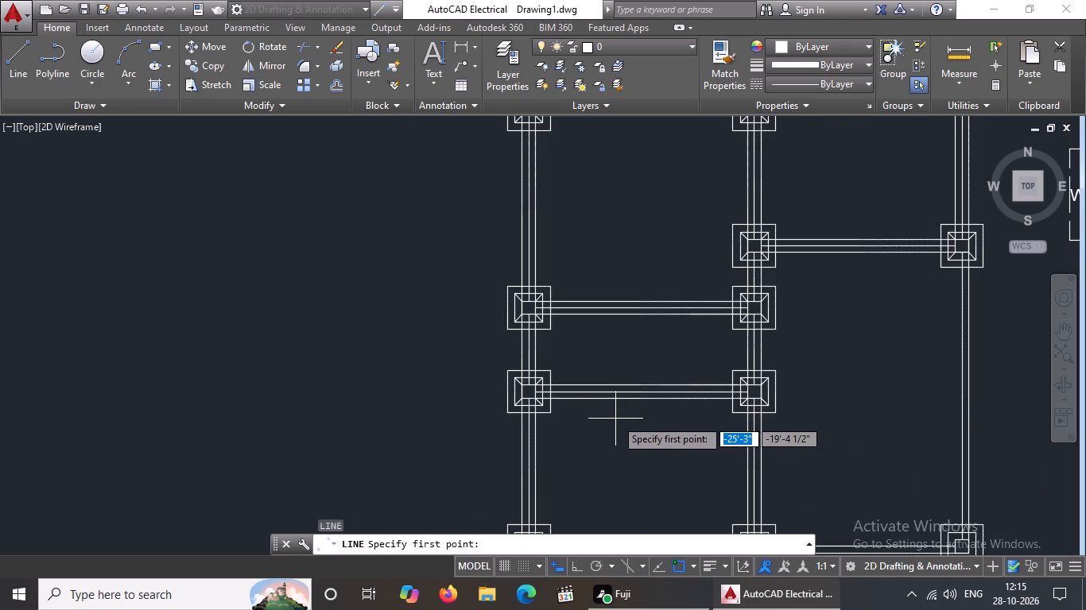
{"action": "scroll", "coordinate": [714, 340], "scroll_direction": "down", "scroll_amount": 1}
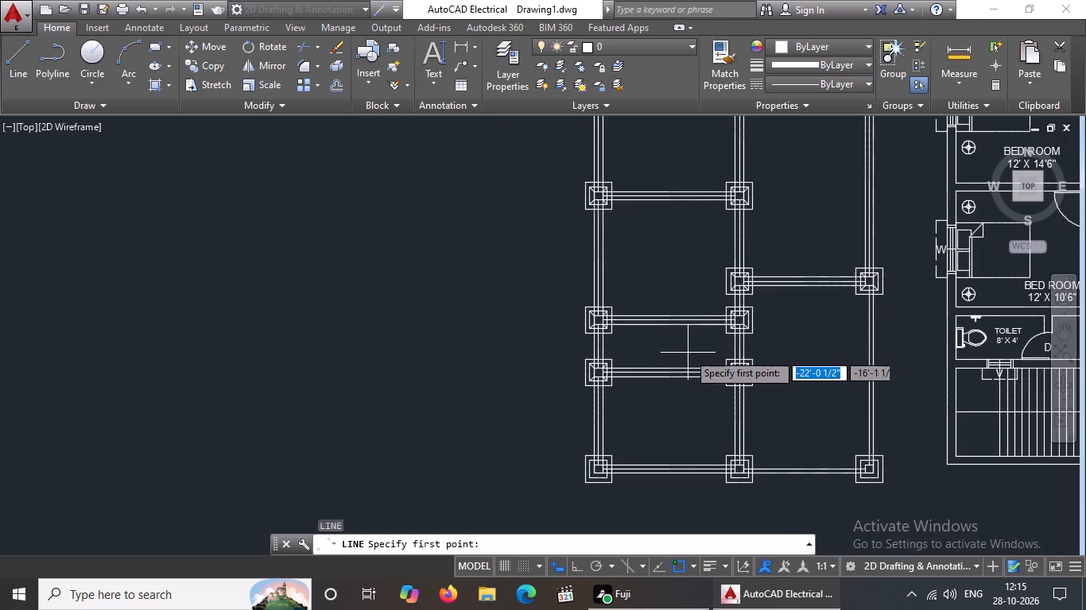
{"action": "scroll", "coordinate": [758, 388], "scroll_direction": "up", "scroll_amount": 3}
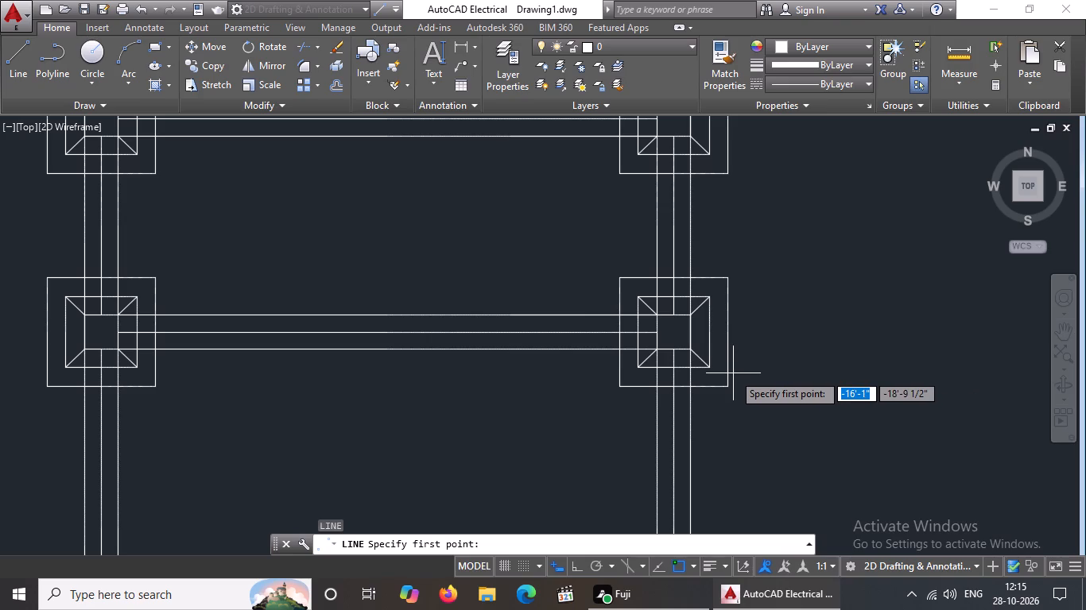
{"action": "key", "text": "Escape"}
Draw a diagonal line from the bottom-row left column's upper-right corner to its inner offset square's upper-right corner.
{"action": "scroll", "coordinate": [680, 331], "scroll_direction": "down", "scroll_amount": 3}
{"action": "scroll", "coordinate": [556, 446], "scroll_direction": "up", "scroll_amount": 3}
{"action": "scroll", "coordinate": [535, 366], "scroll_direction": "up", "scroll_amount": 1}
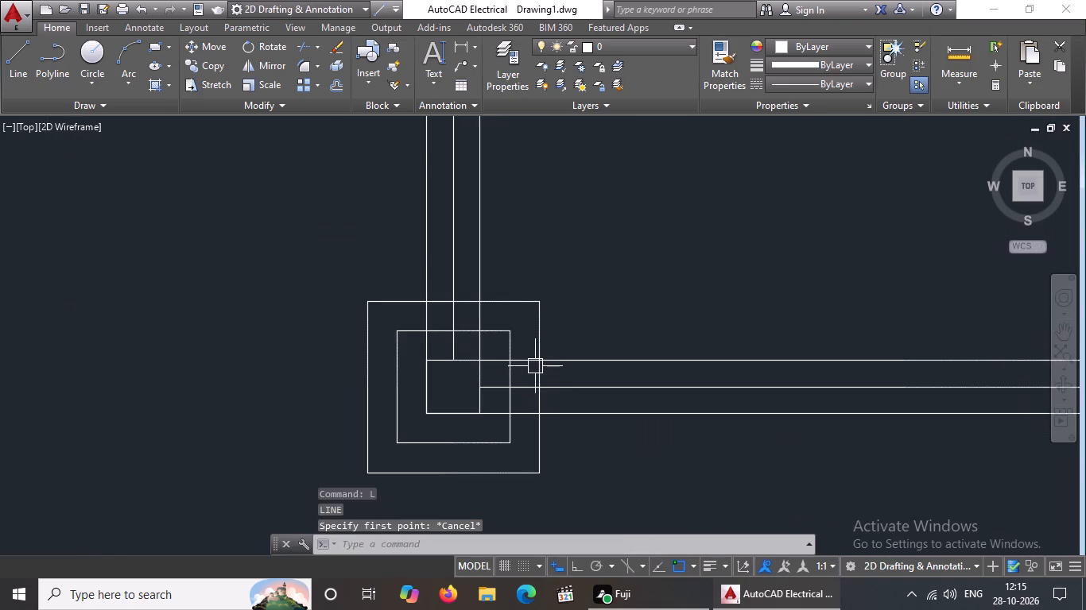
{"action": "scroll", "coordinate": [604, 374], "scroll_direction": "down", "scroll_amount": 3}
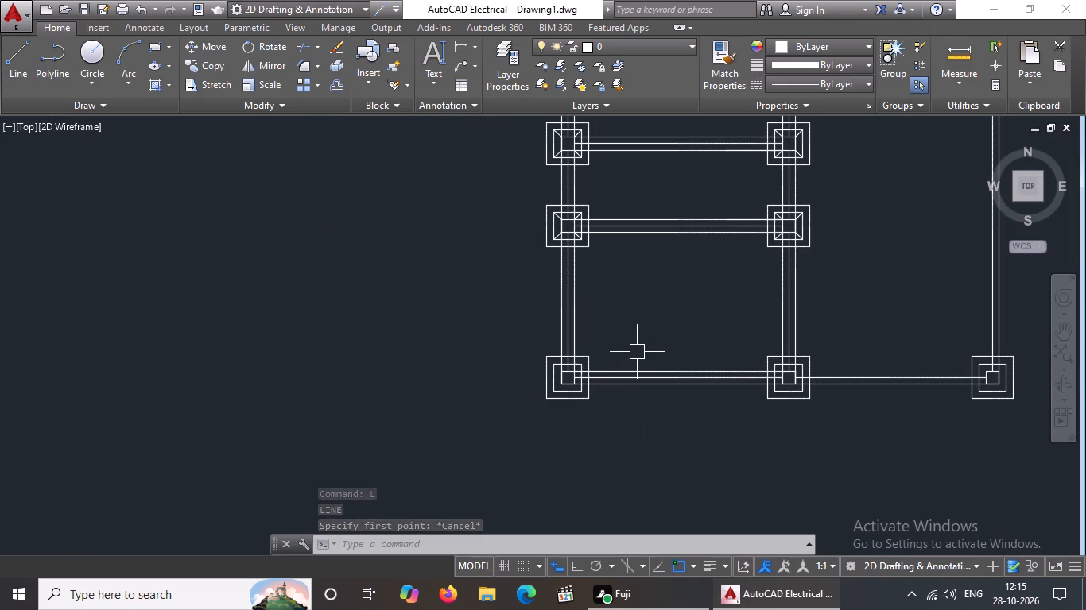
{"action": "key", "text": "l"}
{"action": "key", "text": "Return"}
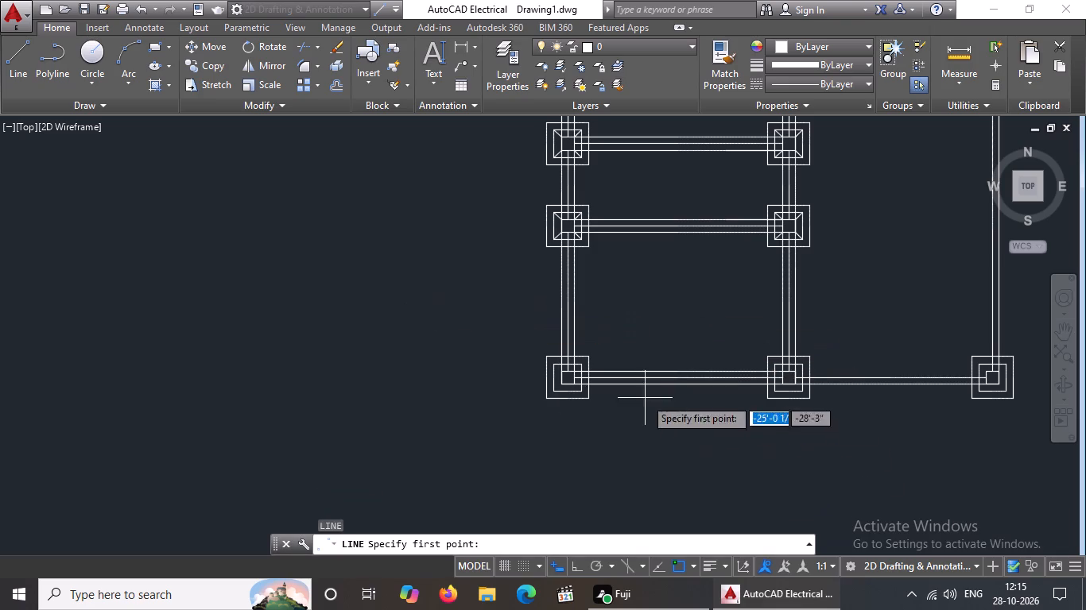
{"action": "scroll", "coordinate": [630, 388], "scroll_direction": "up", "scroll_amount": 3}
{"action": "left_click", "coordinate": [402, 322]}
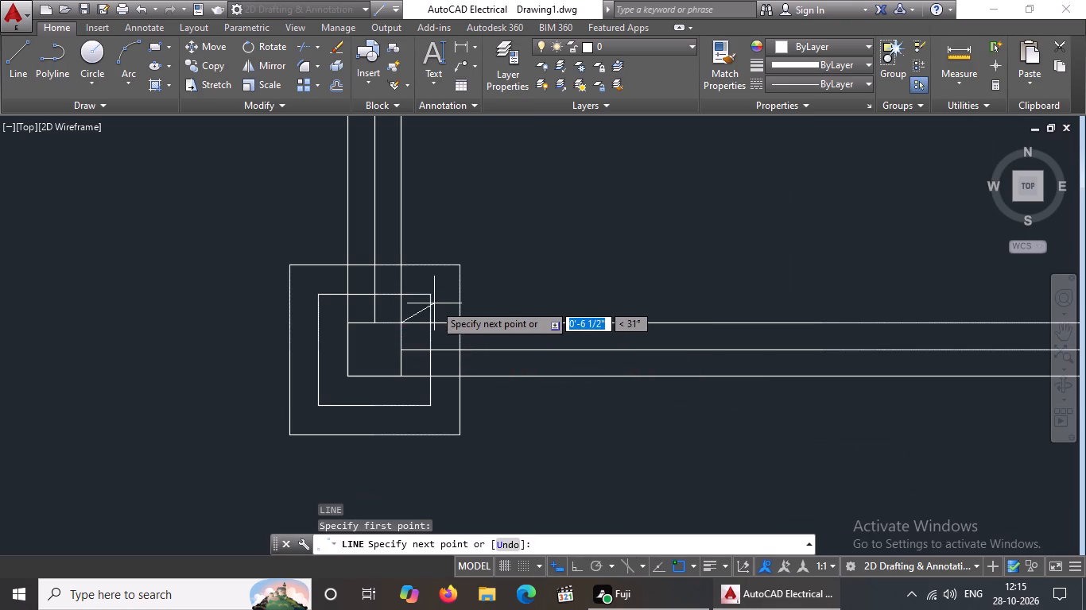
{"action": "left_click_drag", "start_coordinate": [429, 299], "coordinate": [444, 291]}
{"action": "key", "text": "Return"}
Draw a diagonal line from the inner offset square's upper-left corner to the bottom-row left column's upper-left corner.
{"action": "key", "text": "l"}
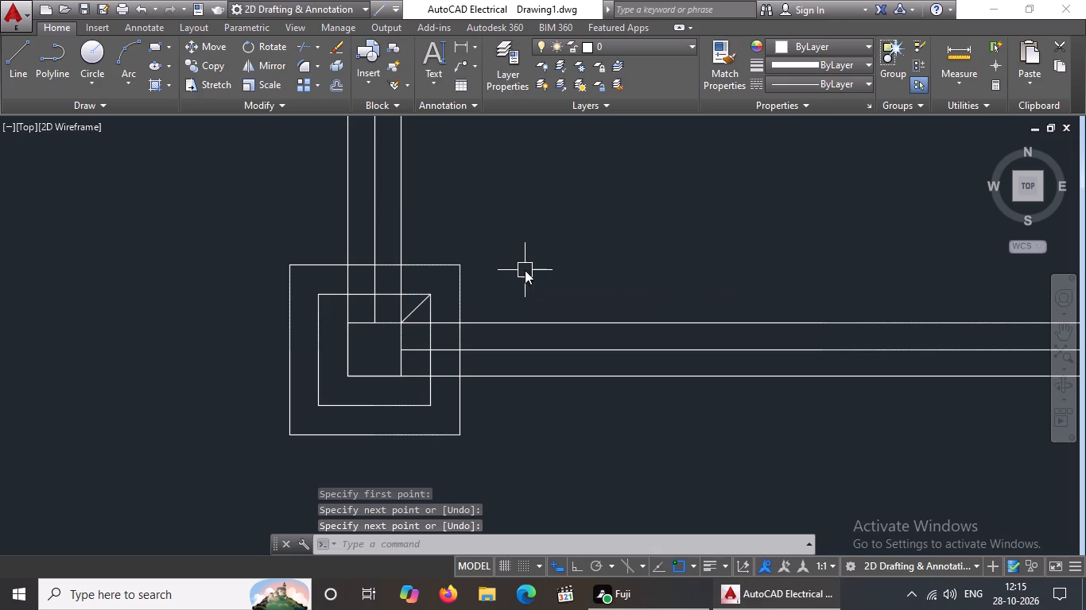
{"action": "key", "text": "Return"}
{"action": "scroll", "coordinate": [518, 283], "scroll_direction": "down", "scroll_amount": 3}
{"action": "scroll", "coordinate": [491, 282], "scroll_direction": "up", "scroll_amount": 3}
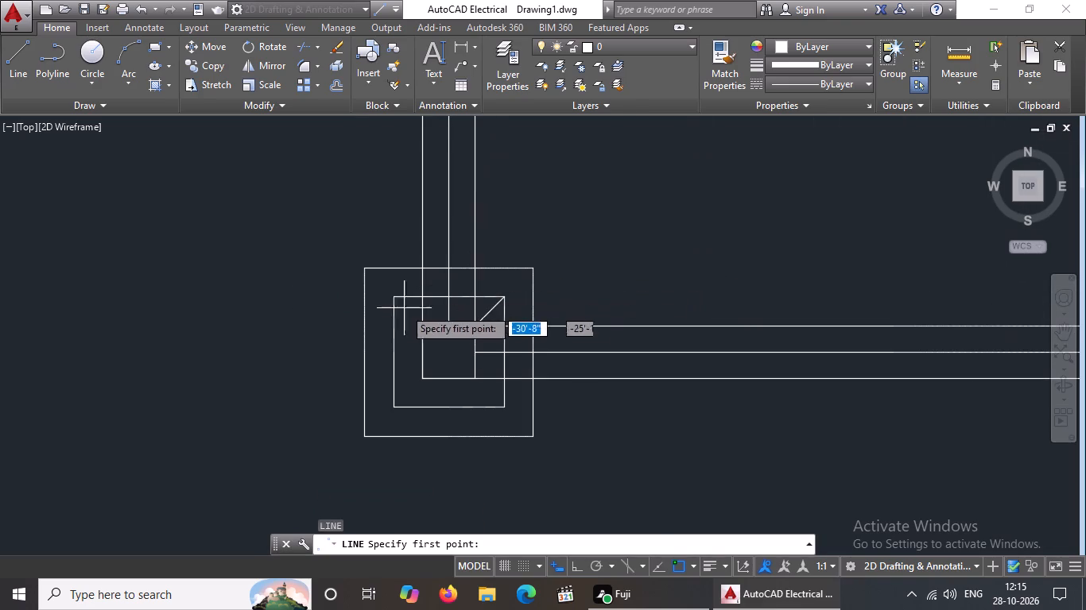
{"action": "left_click", "coordinate": [394, 298]}
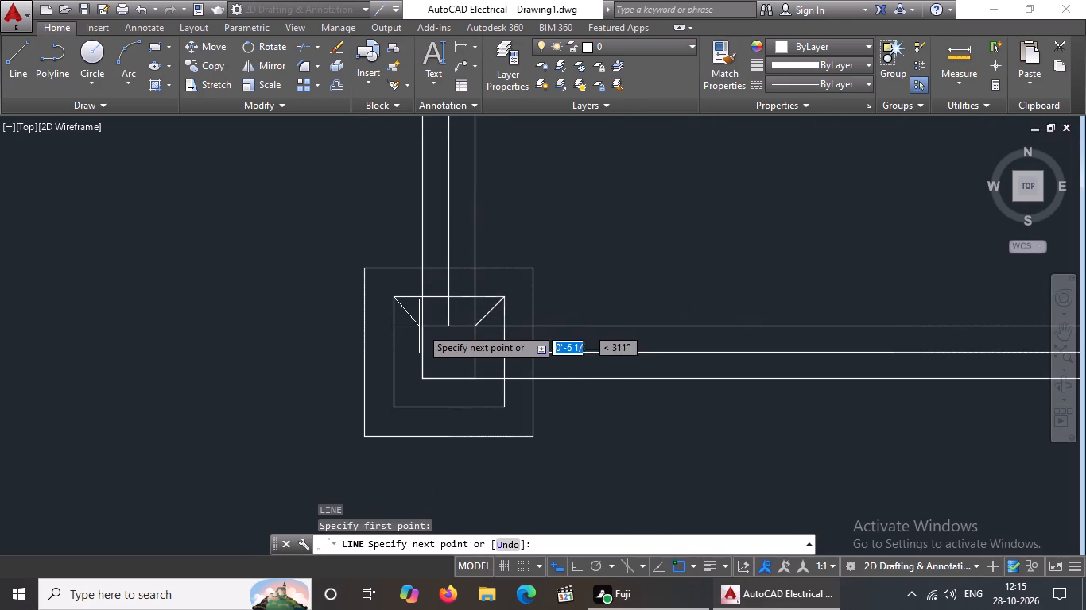
{"action": "left_click_drag", "start_coordinate": [425, 326], "coordinate": [450, 347]}
{"action": "key", "text": "Return"}
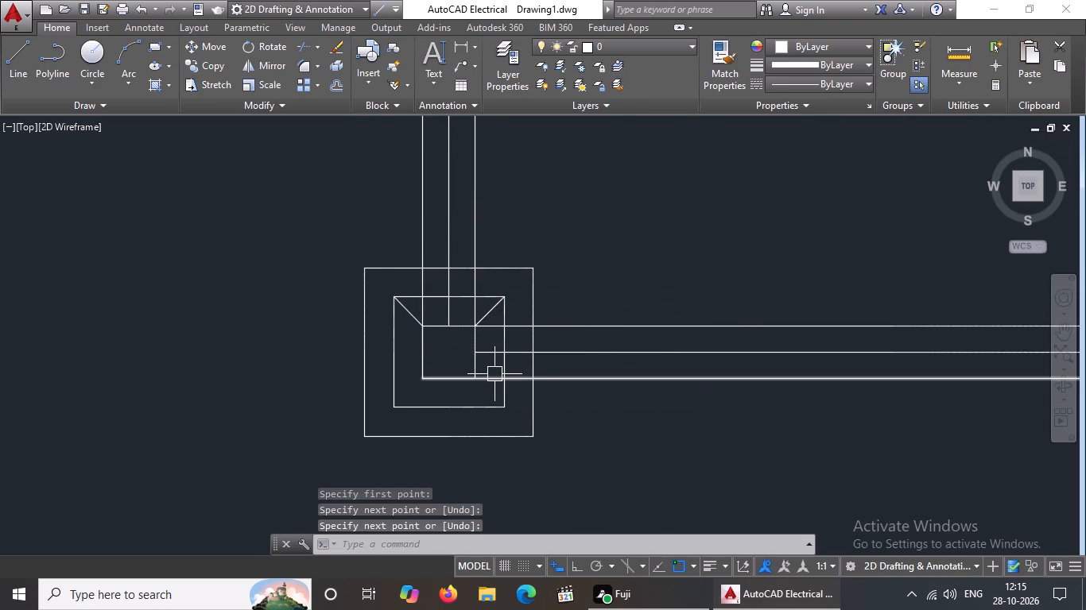
Draw a diagonal line from the inner offset square's lower-left corner to the bottom-row left column's lower-left corner.
{"action": "key", "text": "l"}
{"action": "key", "text": "Return"}
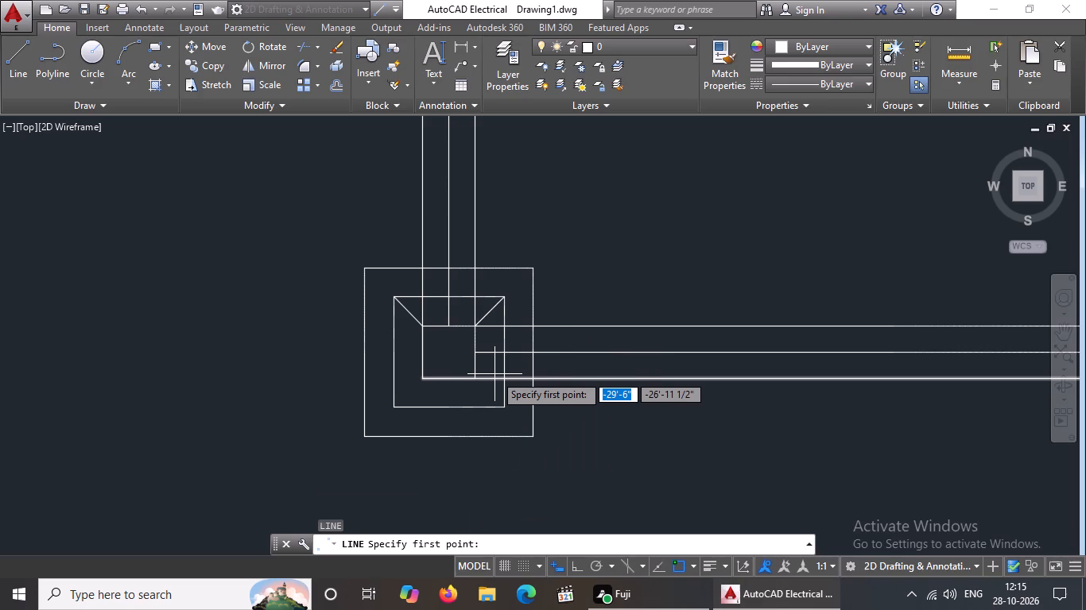
{"action": "left_click", "coordinate": [394, 408]}
{"action": "left_click_drag", "start_coordinate": [425, 377], "coordinate": [432, 376]}
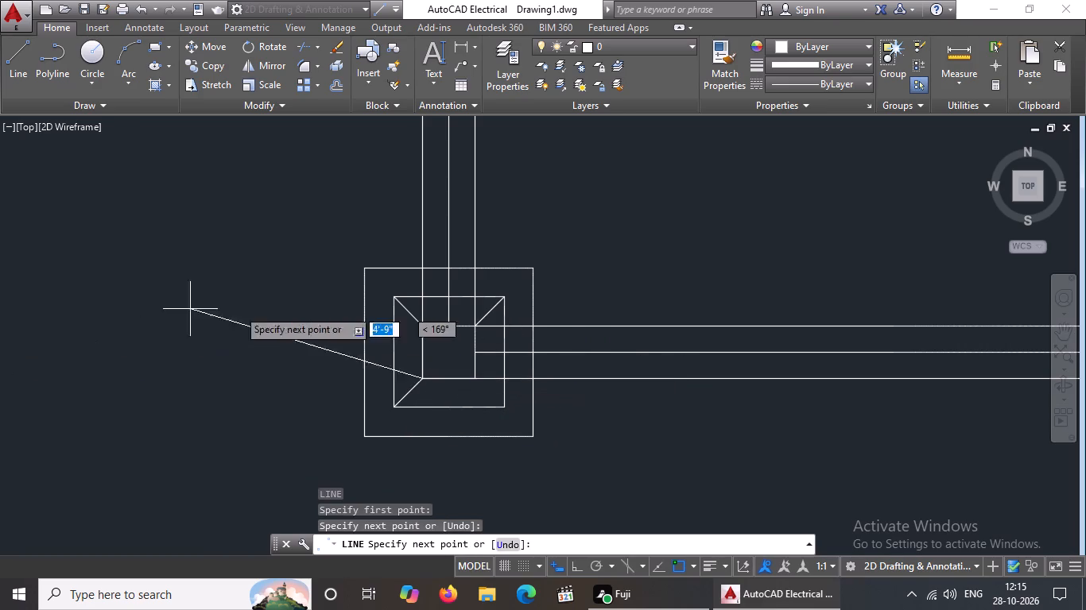
{"action": "key", "text": "Return"}
Draw a diagonal line from the bottom-row left column's lower-right corner to its inner offset square's lower-right corner.
{"action": "key", "text": "l"}
{"action": "key", "text": "Return"}
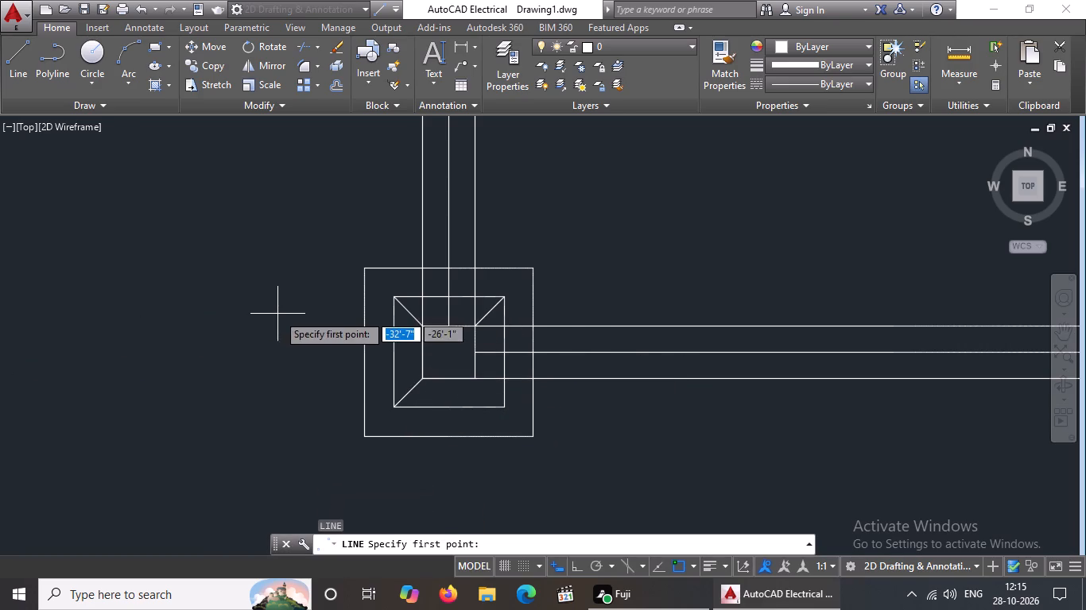
{"action": "left_click", "coordinate": [475, 375]}
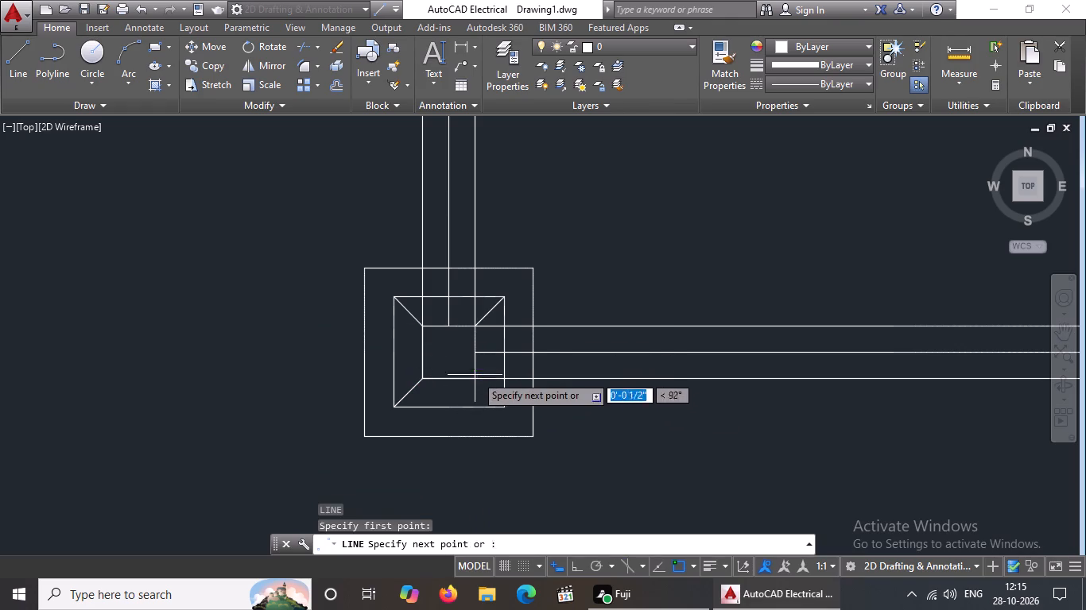
{"action": "left_click_drag", "start_coordinate": [506, 407], "coordinate": [541, 415]}
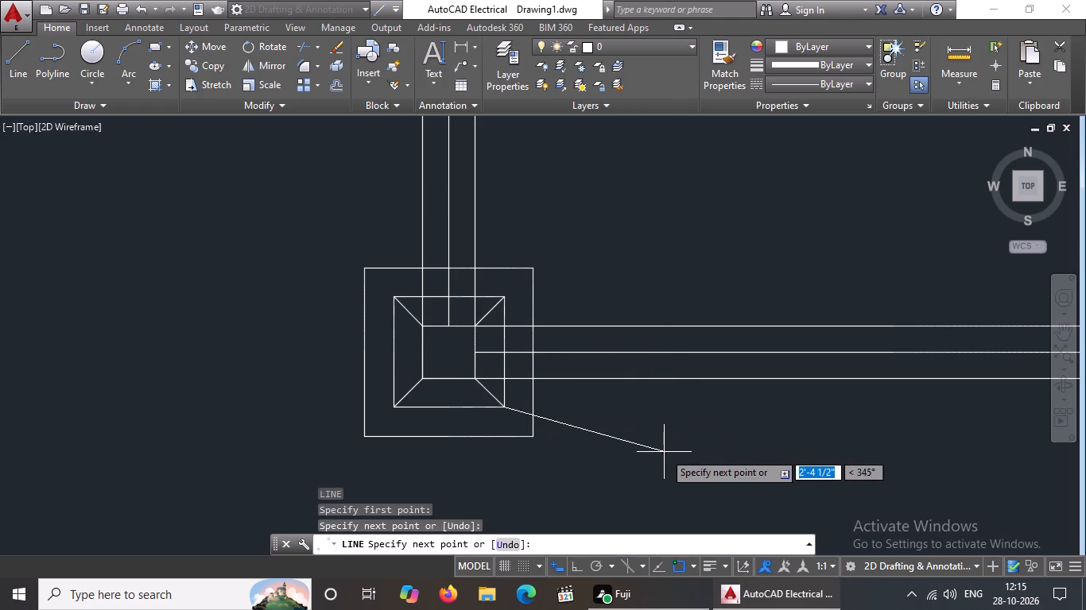
{"action": "key", "text": "Return"}
Draw a diagonal line from the bottom-row middle column's upper-right corner to its inner offset square's upper-right corner.
{"action": "key", "text": "l"}
{"action": "key", "text": "Return"}
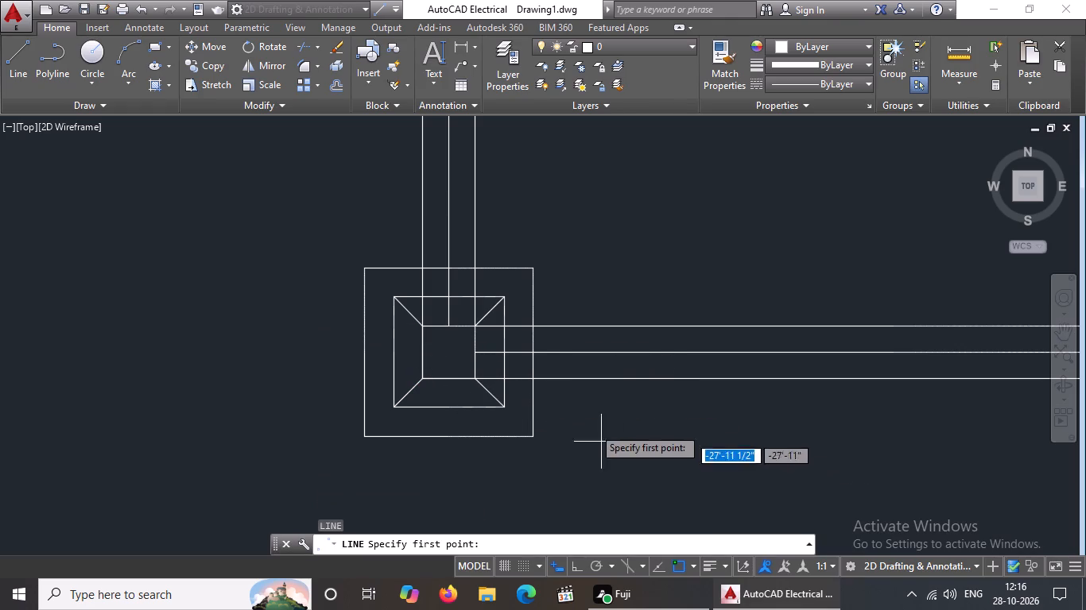
{"action": "scroll", "coordinate": [590, 418], "scroll_direction": "down", "scroll_amount": 2}
{"action": "scroll", "coordinate": [947, 356], "scroll_direction": "up", "scroll_amount": 2}
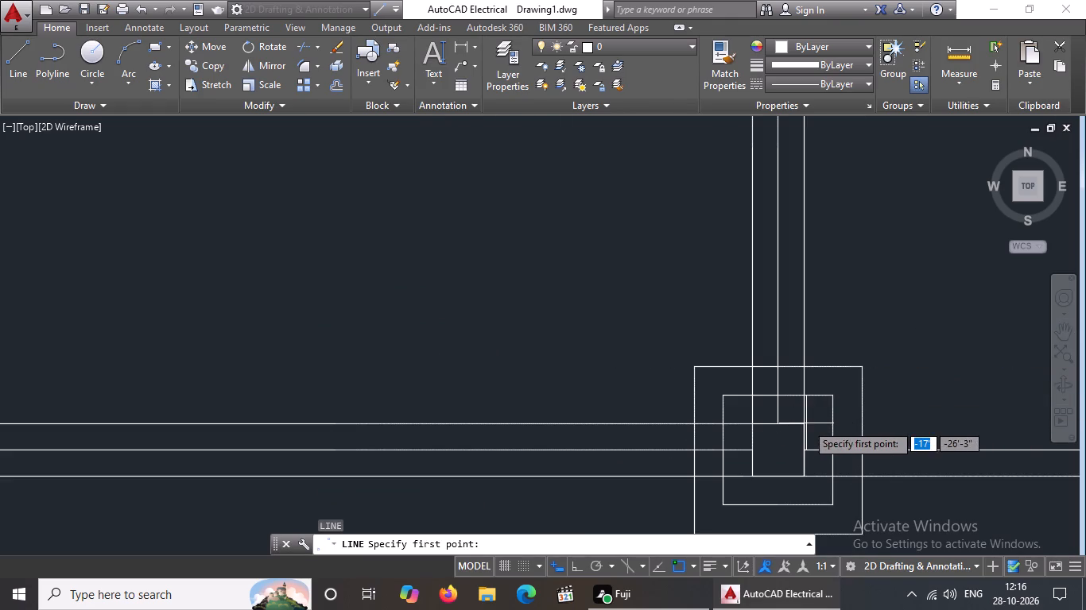
{"action": "left_click", "coordinate": [800, 425]}
{"action": "left_click", "coordinate": [831, 396]}
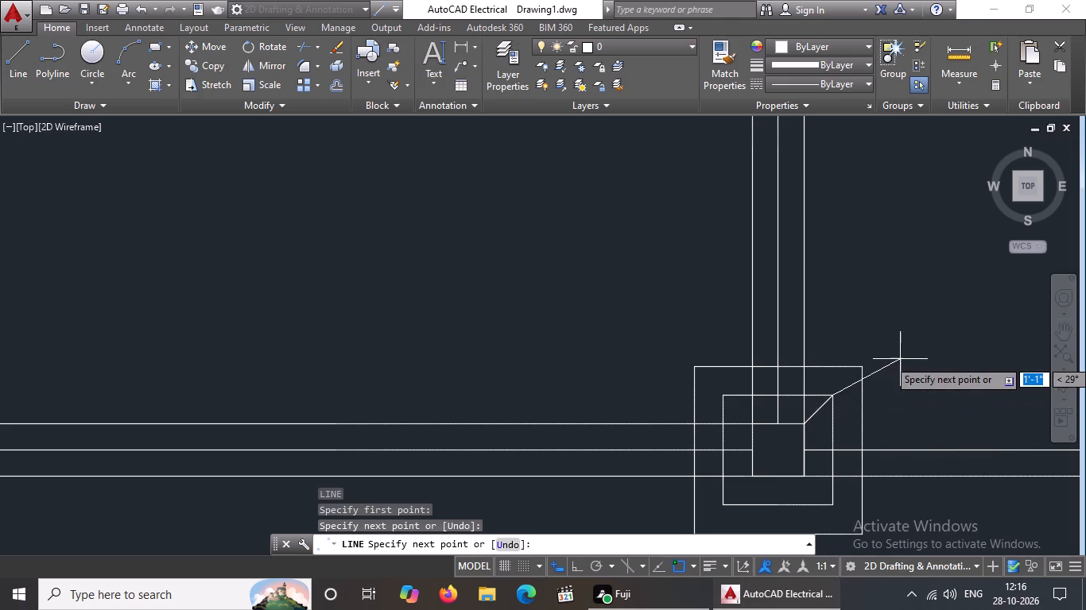
{"action": "key", "text": "Return"}
Draw a diagonal line from the bottom-row middle column's upper-left corner to its inner offset square's upper-left corner.
{"action": "key", "text": "l"}
{"action": "key", "text": "Return"}
{"action": "scroll", "coordinate": [902, 357], "scroll_direction": "up", "scroll_amount": 1}
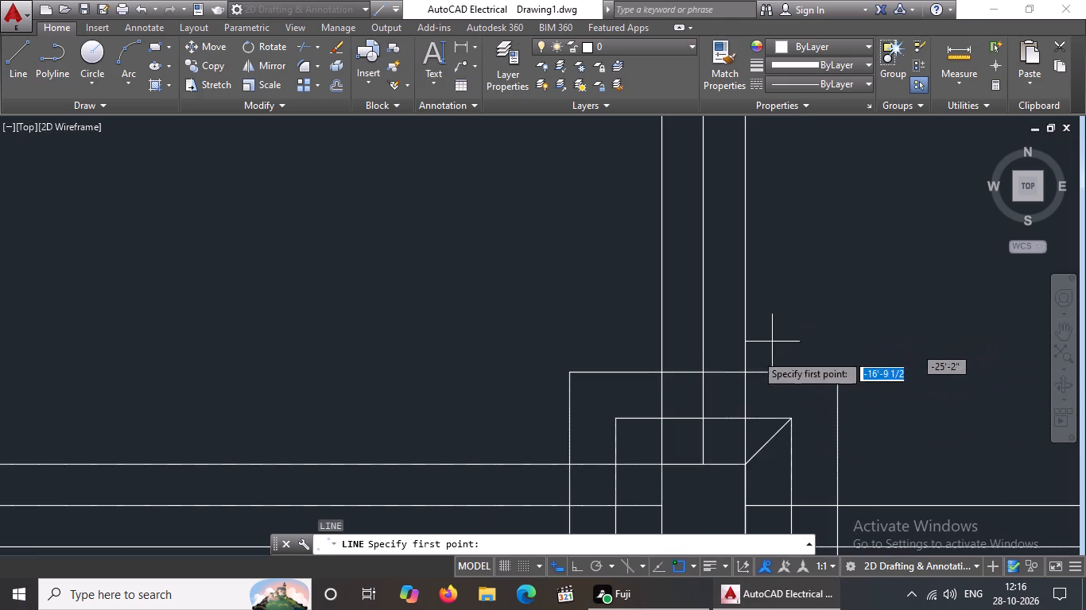
{"action": "left_click", "coordinate": [665, 466]}
{"action": "left_click", "coordinate": [617, 417]}
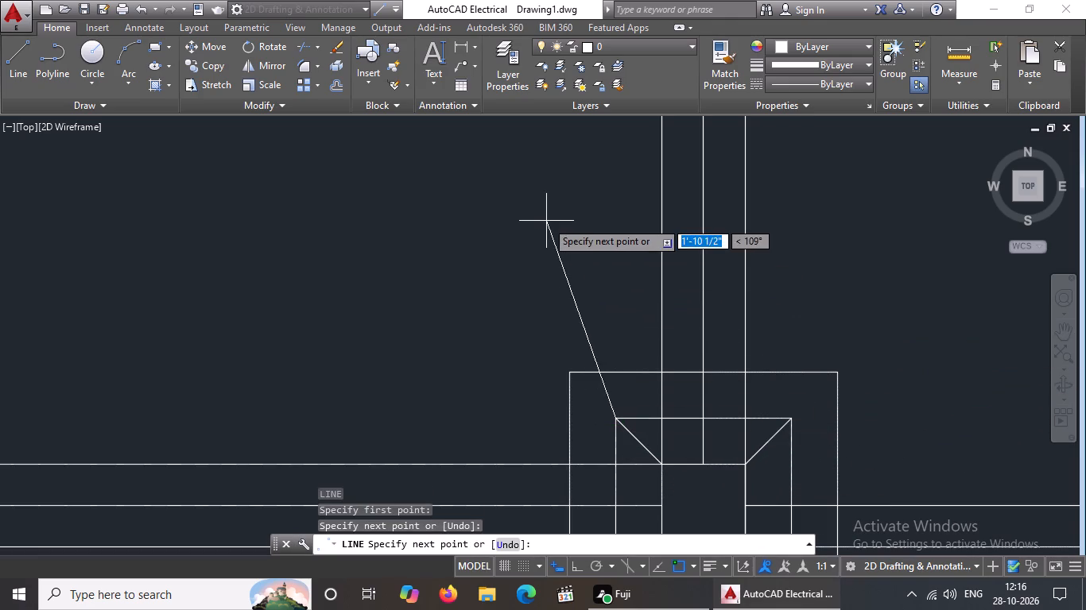
{"action": "key", "text": "Return"}
Draw a diagonal line from the inner offset square's lower-left corner to the bottom-row middle column's lower-left corner.
{"action": "key", "text": "l"}
{"action": "key", "text": "Return"}
{"action": "scroll", "coordinate": [553, 216], "scroll_direction": "down", "scroll_amount": 4}
{"action": "scroll", "coordinate": [569, 287], "scroll_direction": "up", "scroll_amount": 3}
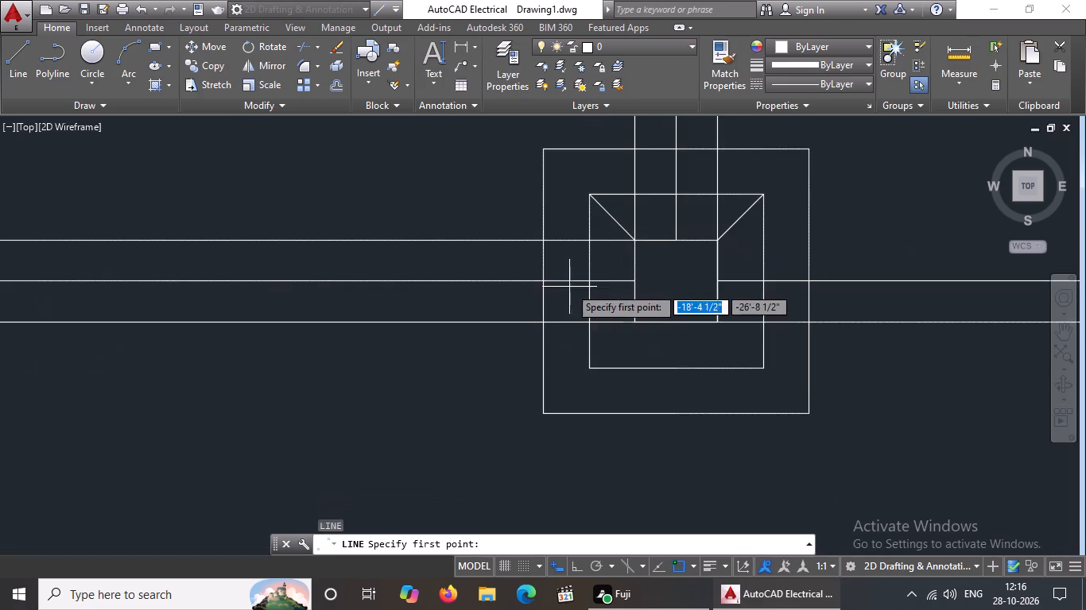
{"action": "left_click", "coordinate": [589, 365]}
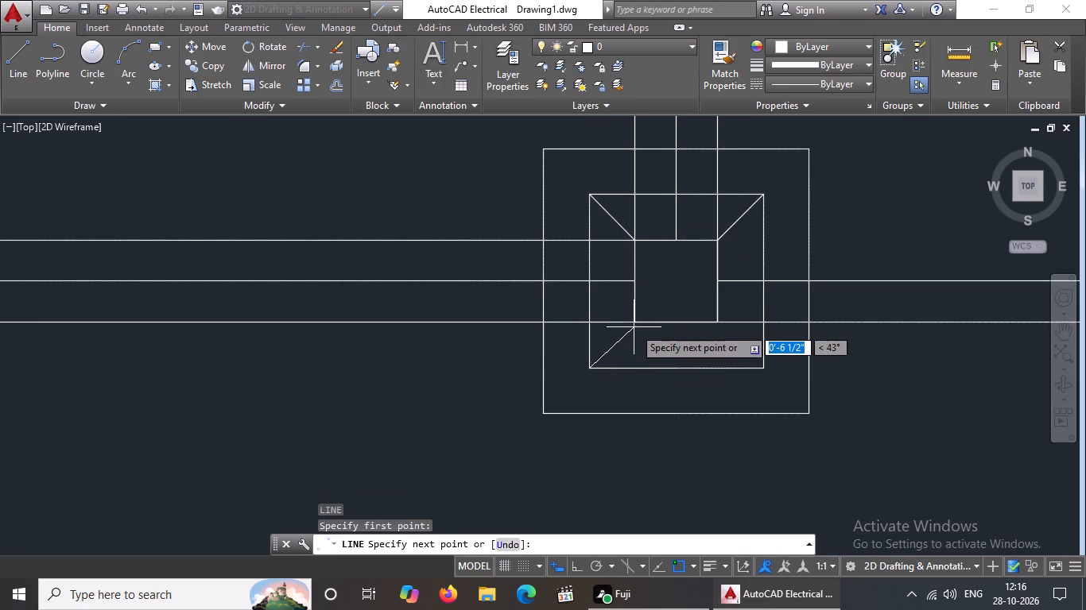
{"action": "left_click_drag", "start_coordinate": [636, 319], "coordinate": [647, 307]}
{"action": "key", "text": "Return"}
Draw a diagonal line from the bottom-row middle column's lower-right corner to its inner offset square's lower-right corner.
{"action": "key", "text": "l"}
{"action": "key", "text": "Return"}
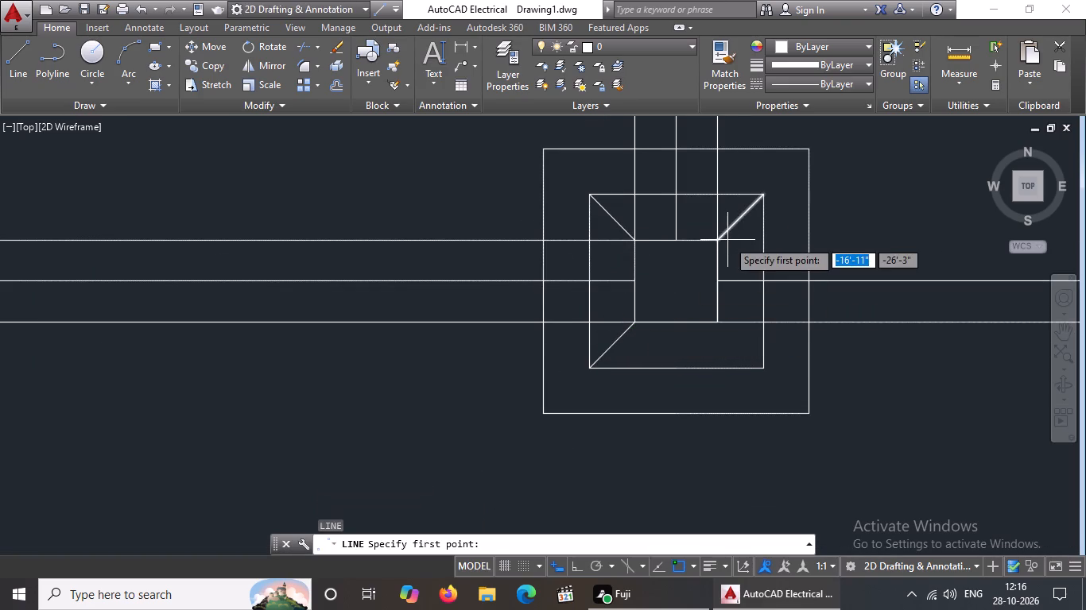
{"action": "scroll", "coordinate": [727, 240], "scroll_direction": "up", "scroll_amount": 1}
{"action": "left_click_drag", "start_coordinate": [706, 372], "coordinate": [712, 380]}
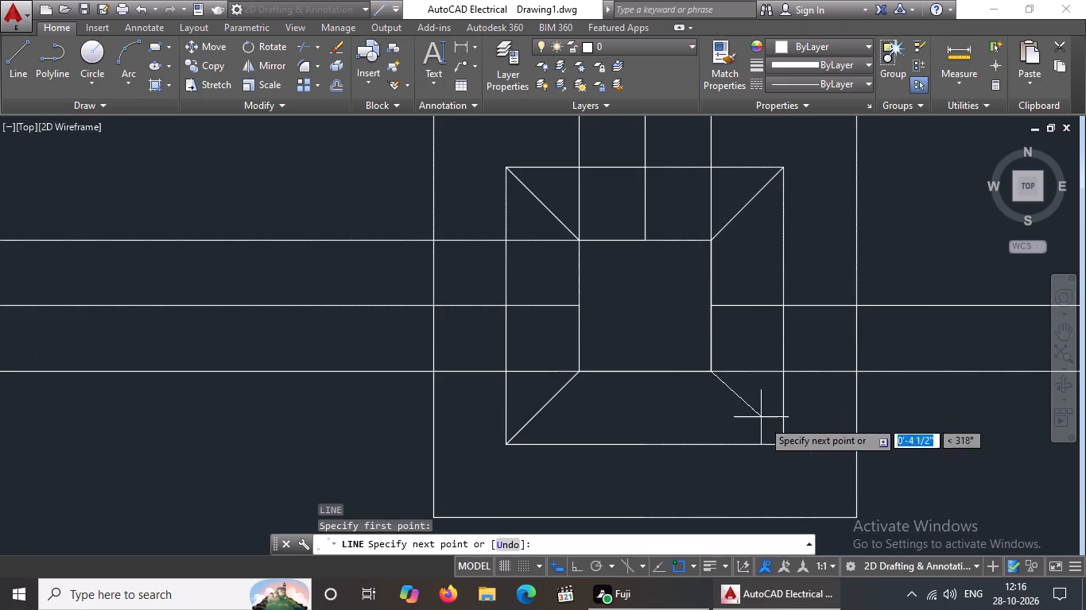
{"action": "left_click", "coordinate": [785, 444]}
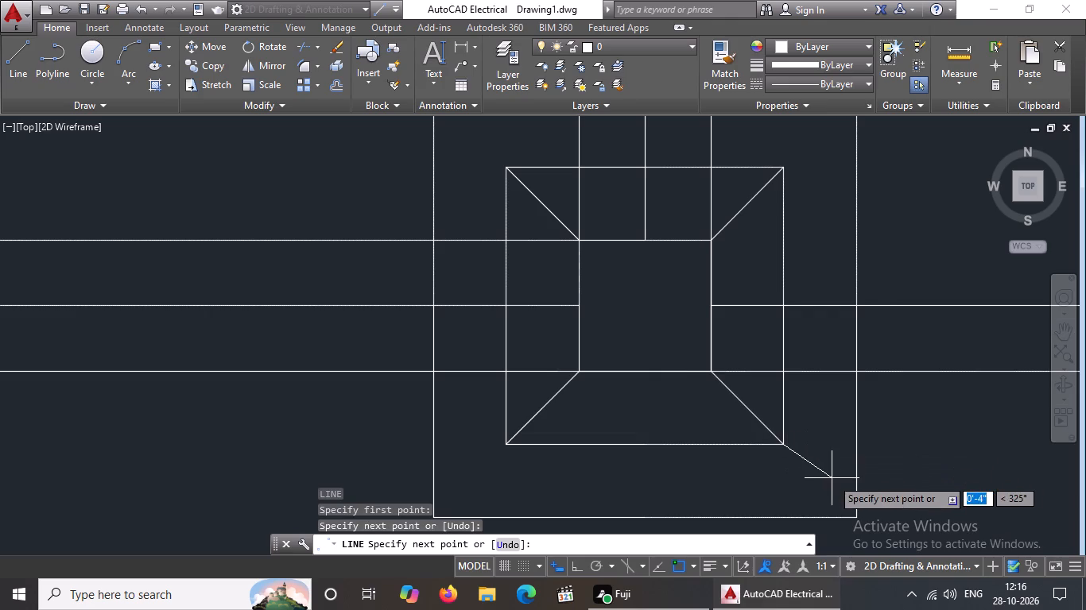
{"action": "key", "text": "Return"}
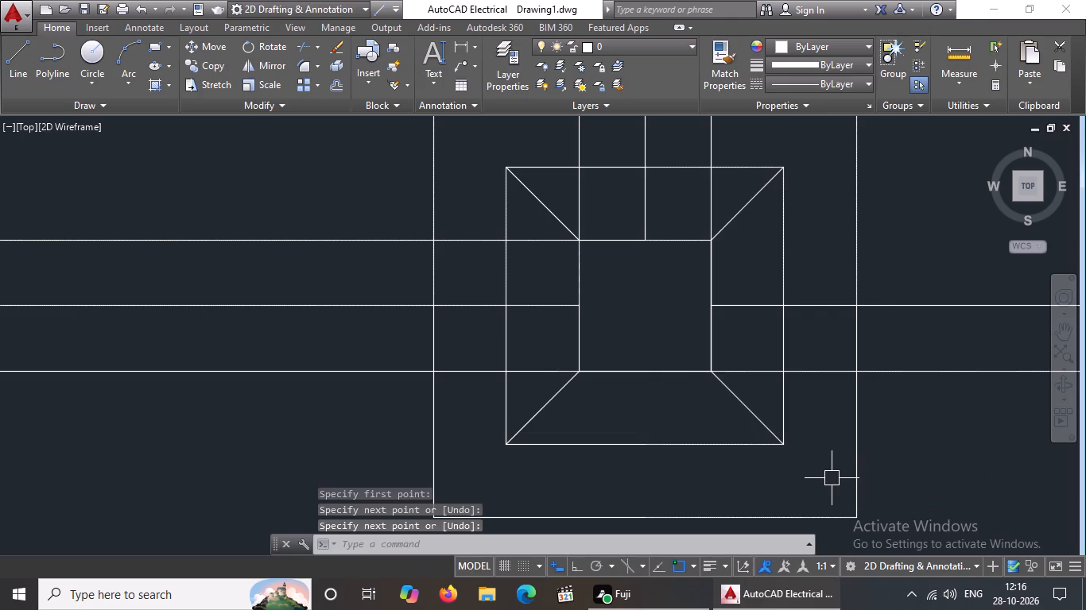
Draw a 45° diagonal line from the bottom-row right column's upper-right corner to its inner offset square's upper-right corner.
{"action": "scroll", "coordinate": [781, 486], "scroll_direction": "down", "scroll_amount": 4}
{"action": "scroll", "coordinate": [760, 413], "scroll_direction": "down", "scroll_amount": 3}
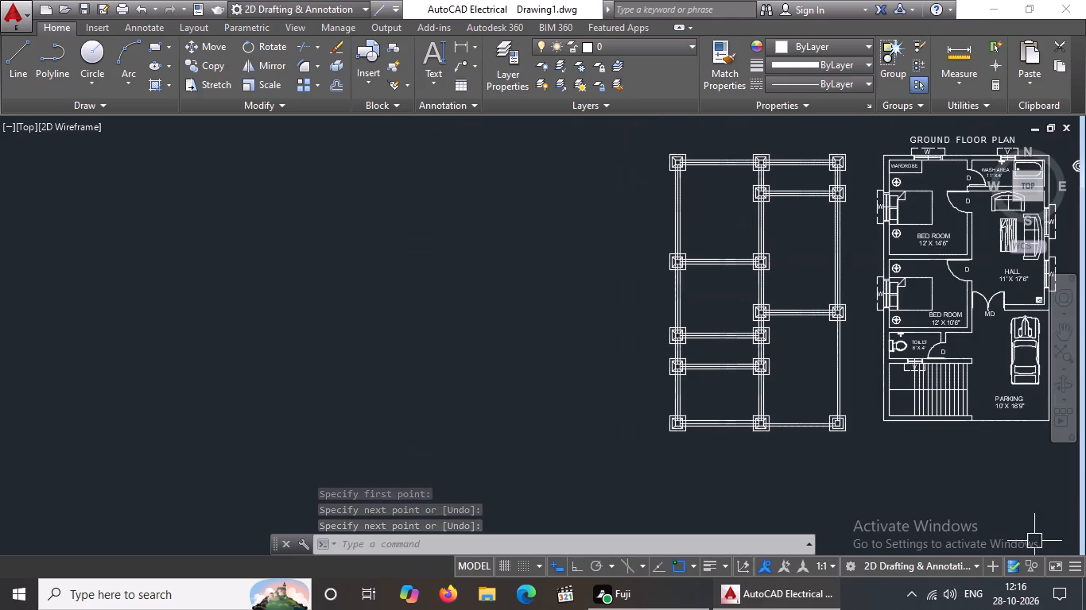
{"action": "scroll", "coordinate": [859, 441], "scroll_direction": "up", "scroll_amount": 3}
{"action": "key", "text": "Escape"}
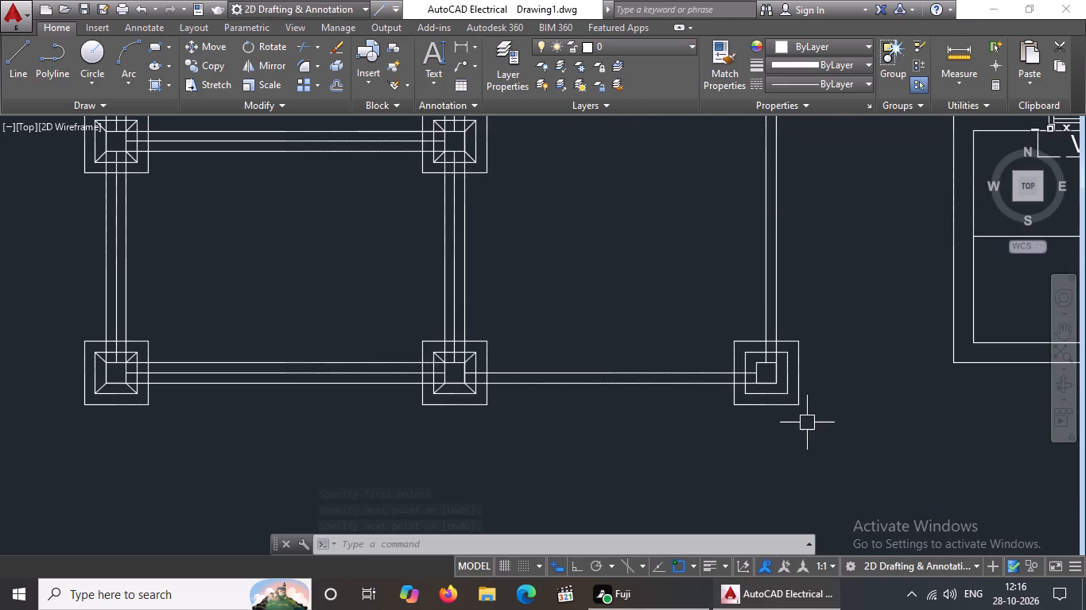
{"action": "key", "text": "l"}
{"action": "key", "text": "Return"}
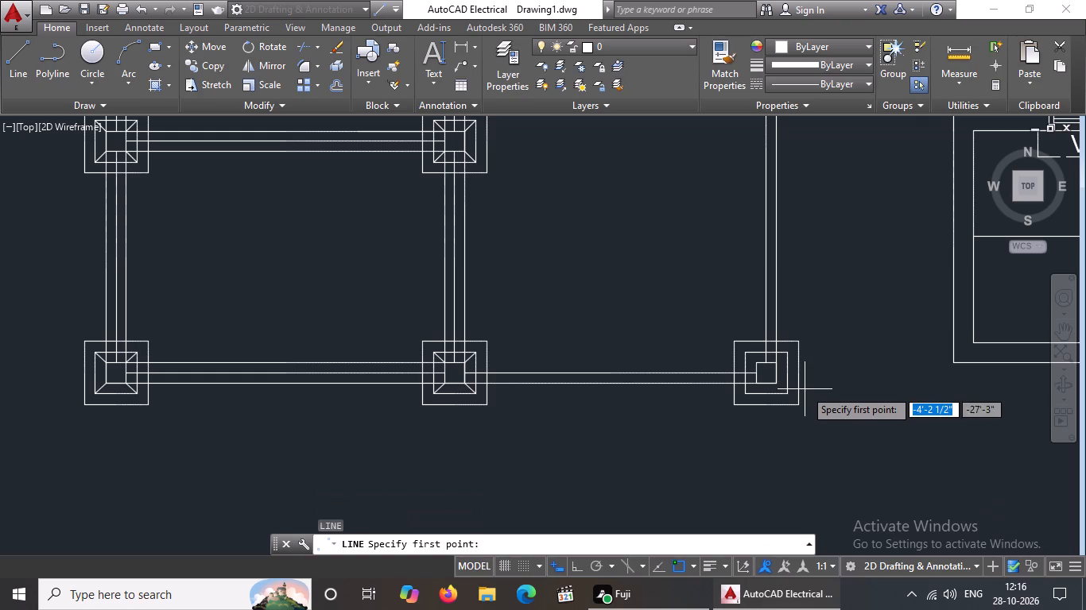
{"action": "scroll", "coordinate": [762, 361], "scroll_direction": "up", "scroll_amount": 2}
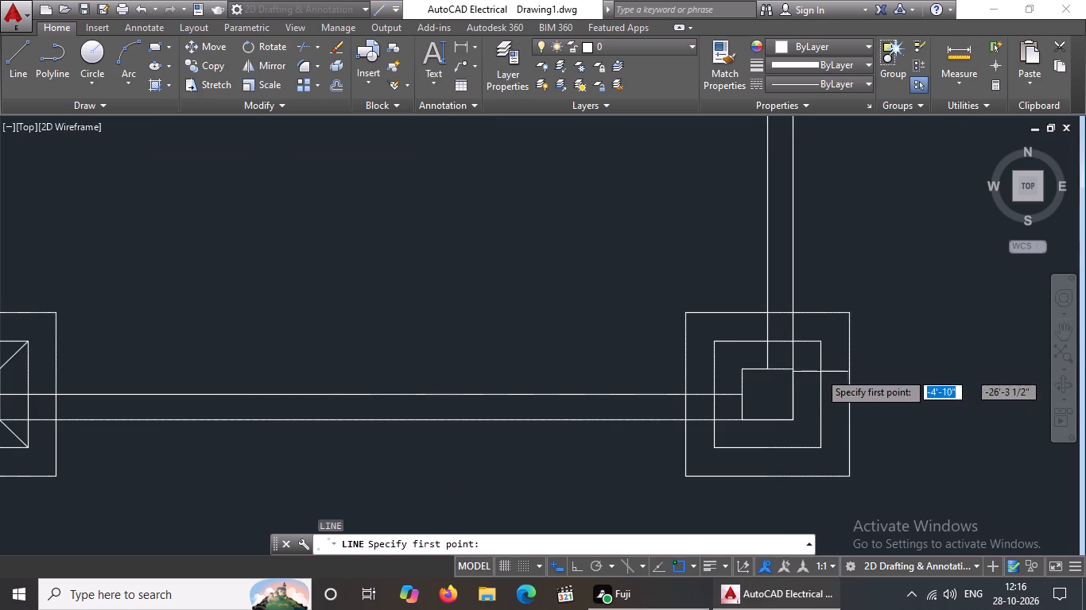
{"action": "left_click_drag", "start_coordinate": [792, 371], "coordinate": [801, 367]}
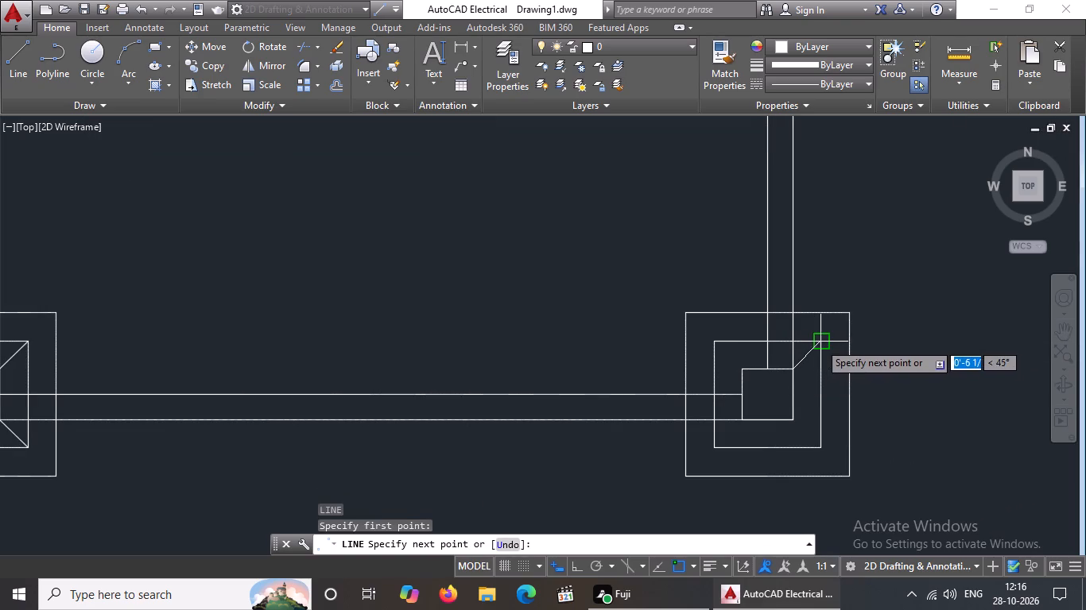
{"action": "left_click", "coordinate": [820, 342]}
{"action": "key", "text": "Return"}
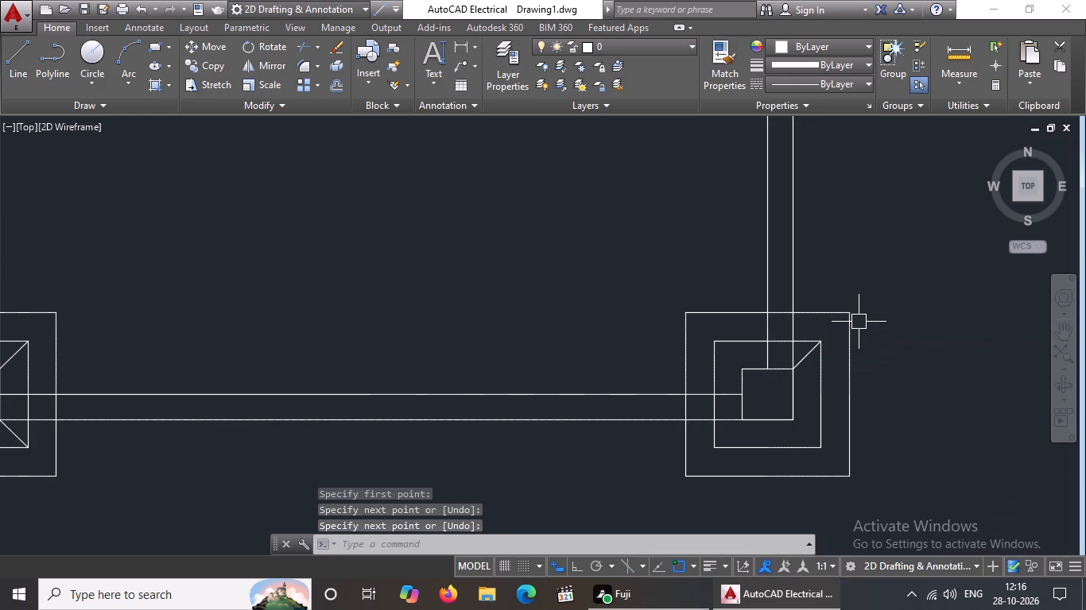
Draw a diagonal line from the bottom-row right column's upper-left corner to its inner offset square's upper-left corner.
{"action": "key", "text": "l"}
{"action": "key", "text": "Return"}
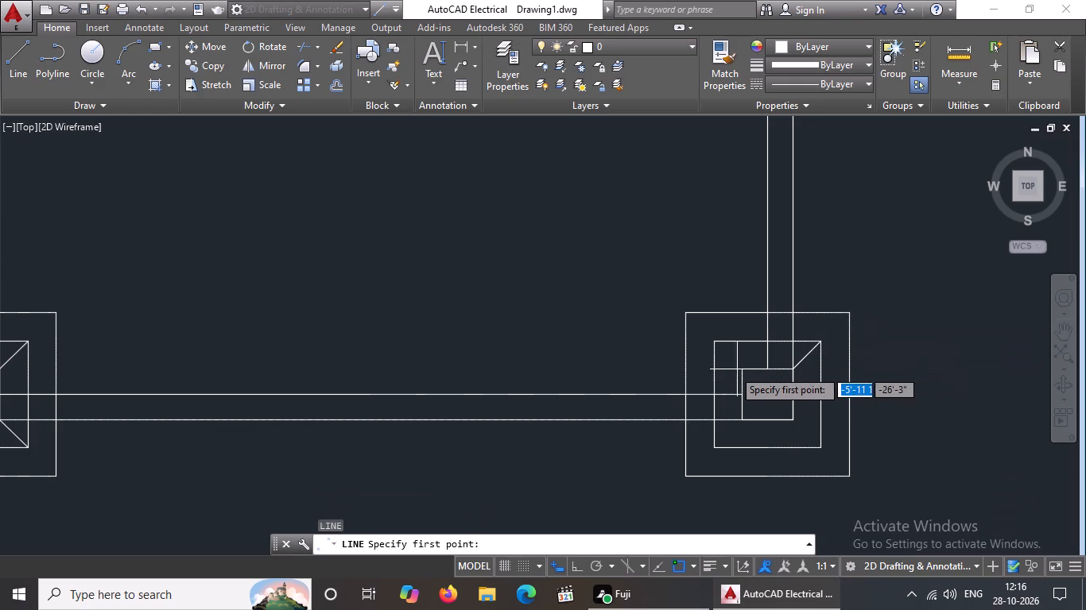
{"action": "left_click", "coordinate": [743, 369]}
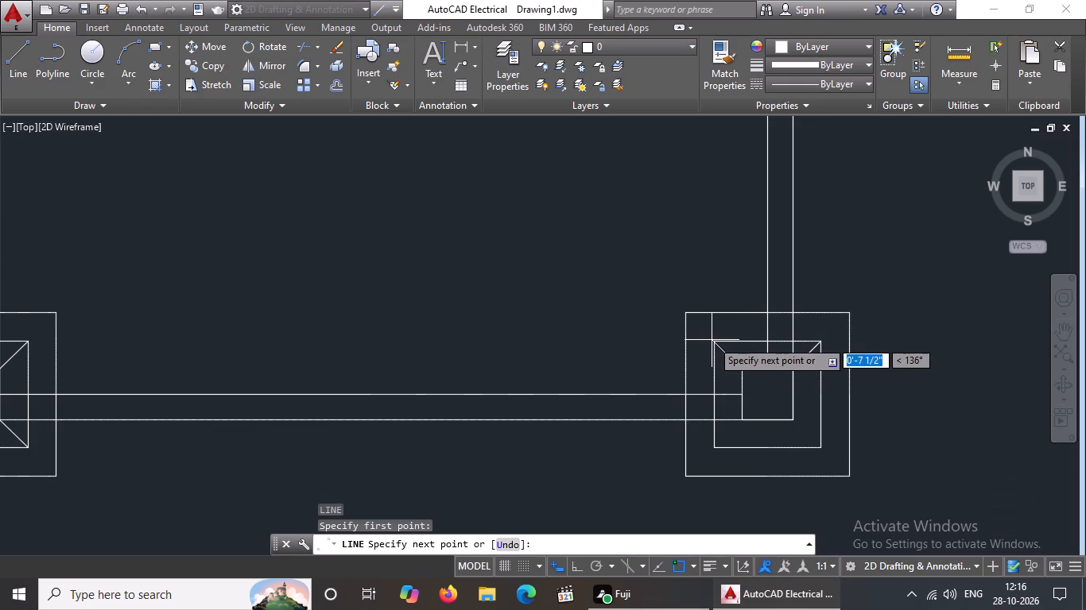
{"action": "left_click", "coordinate": [716, 341]}
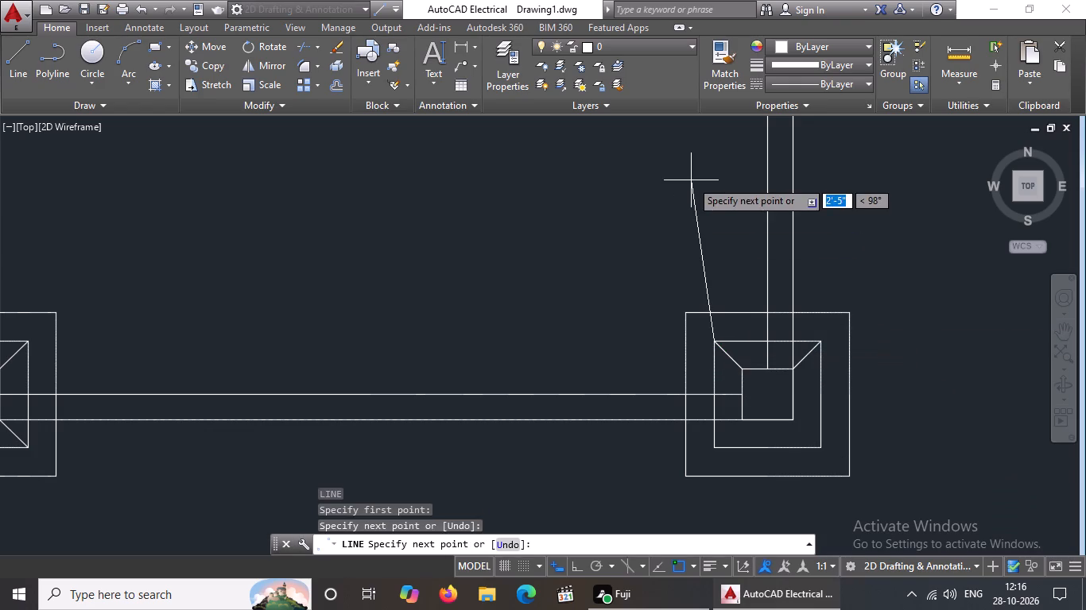
{"action": "key", "text": "Return"}
Draw a diagonal line about 7" long from the inner offset square's lower-left corner to the bottom-row right column's lower-left corner.
{"action": "key", "text": "l"}
{"action": "key", "text": "Return"}
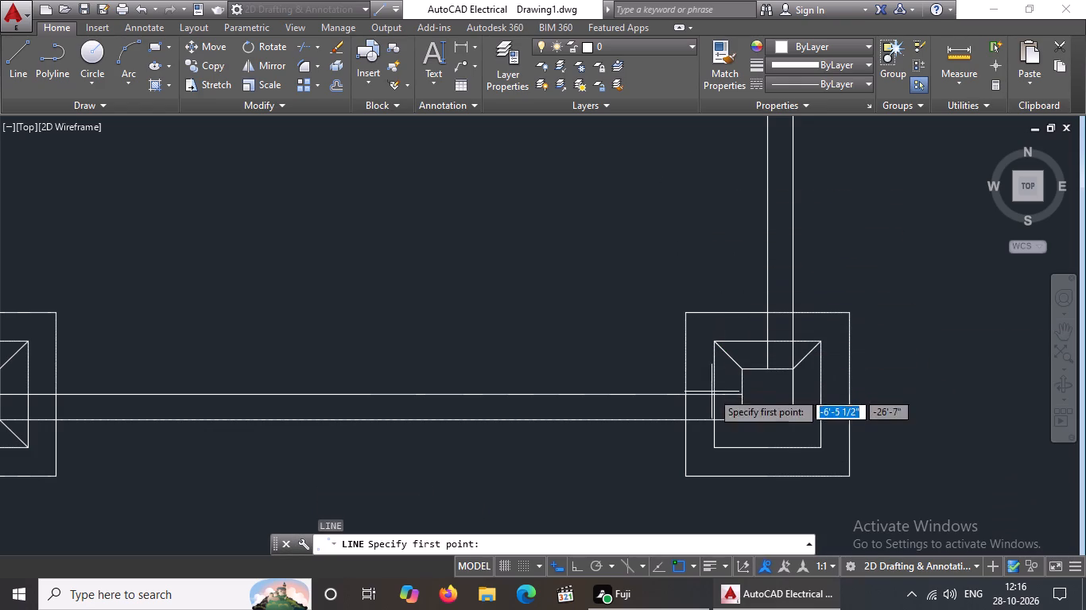
{"action": "left_click", "coordinate": [714, 446]}
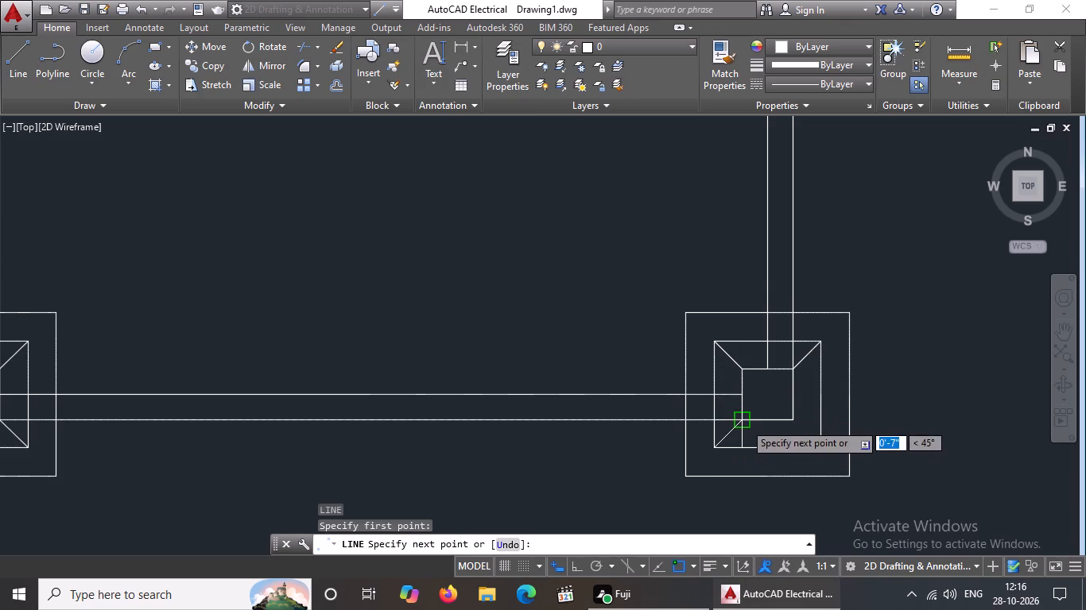
{"action": "left_click_drag", "start_coordinate": [744, 423], "coordinate": [749, 412]}
{"action": "key", "text": "Return"}
Draw a diagonal line about 7" long from the bottom-row right column's lower-right corner to its inner offset square's lower-right corner.
{"action": "key", "text": "l"}
{"action": "key", "text": "Return"}
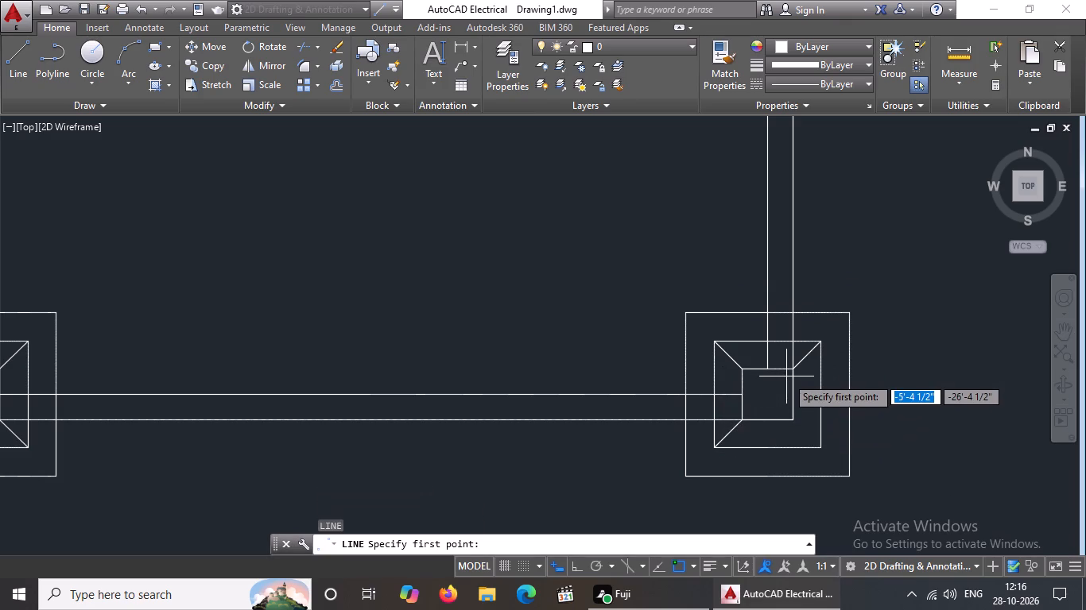
{"action": "left_click", "coordinate": [791, 418]}
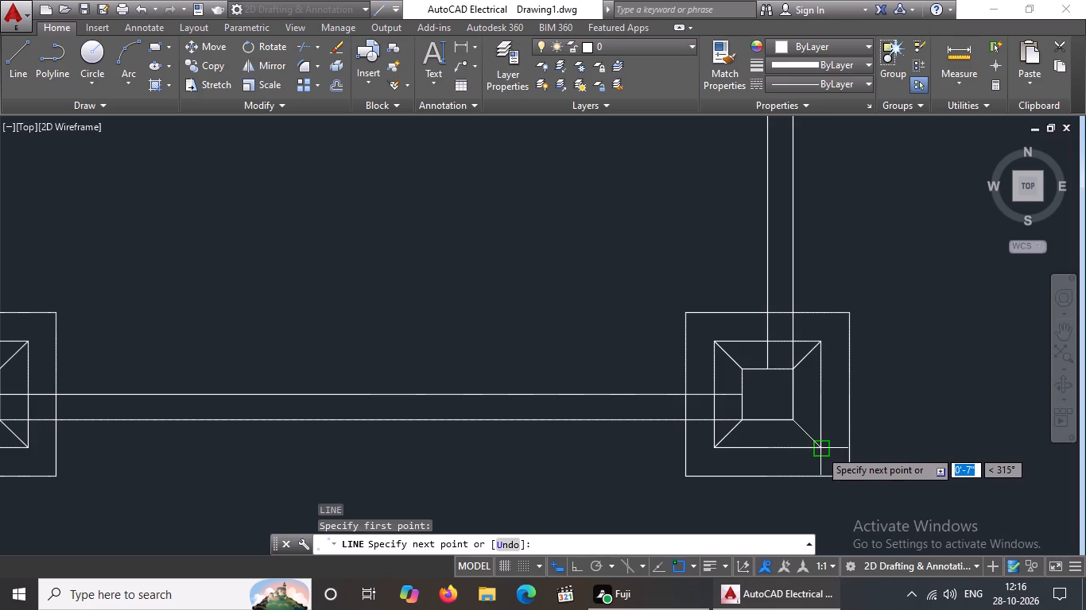
{"action": "left_click_drag", "start_coordinate": [820, 450], "coordinate": [906, 483]}
{"action": "key", "text": "Return"}
Set the linetype of the bottom row's left-bay beam centre line to ACAD_ISO02W100.
{"action": "scroll", "coordinate": [941, 489], "scroll_direction": "down", "scroll_amount": 2}
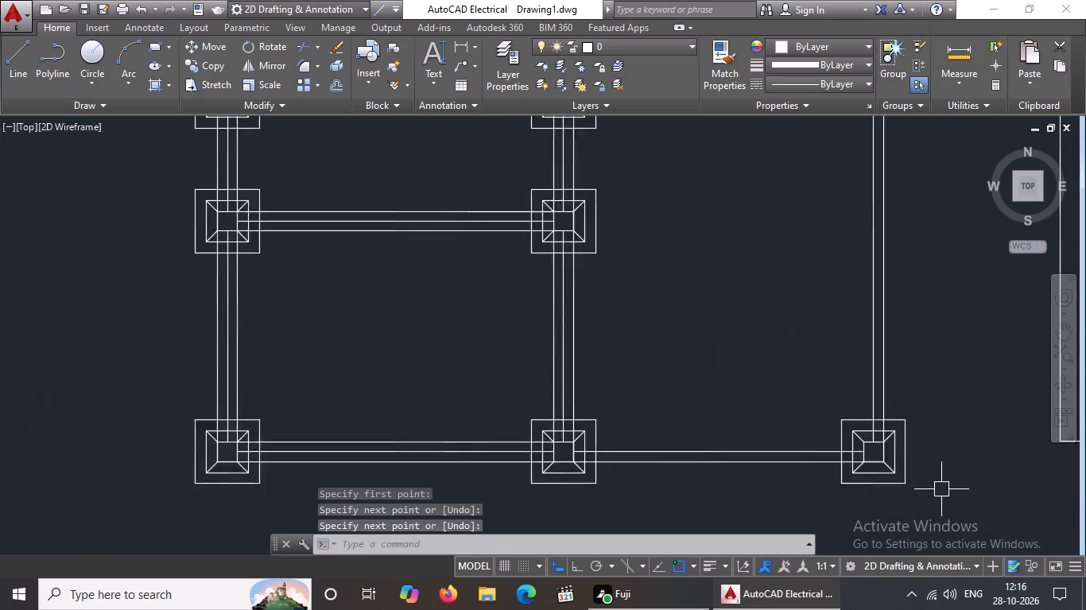
{"action": "scroll", "coordinate": [941, 489], "scroll_direction": "down", "scroll_amount": 1}
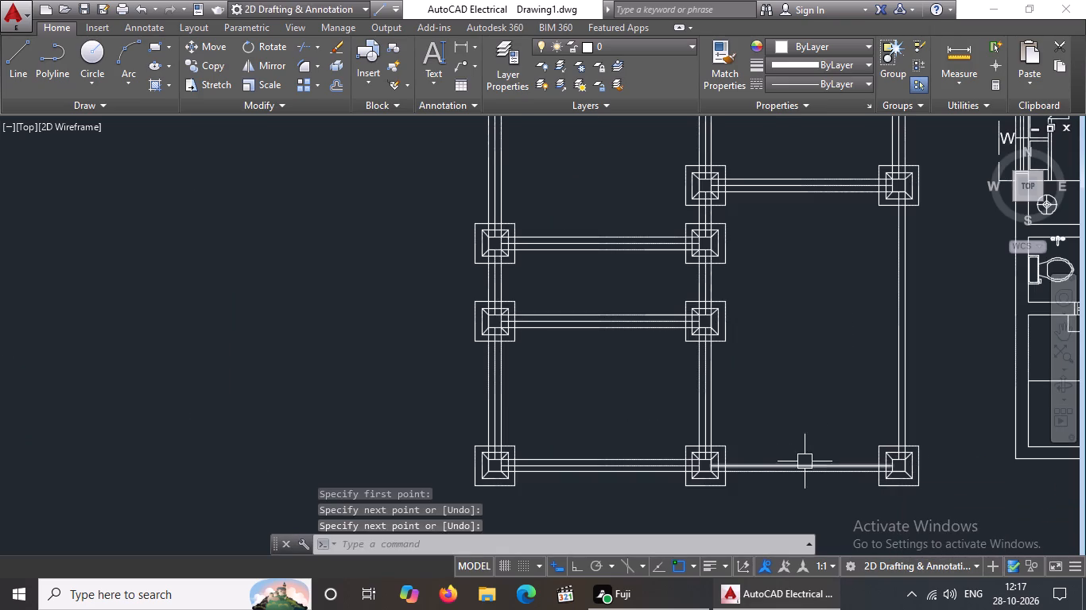
{"action": "middle_click_drag", "start_coordinate": [766, 431], "coordinate": [672, 431]}
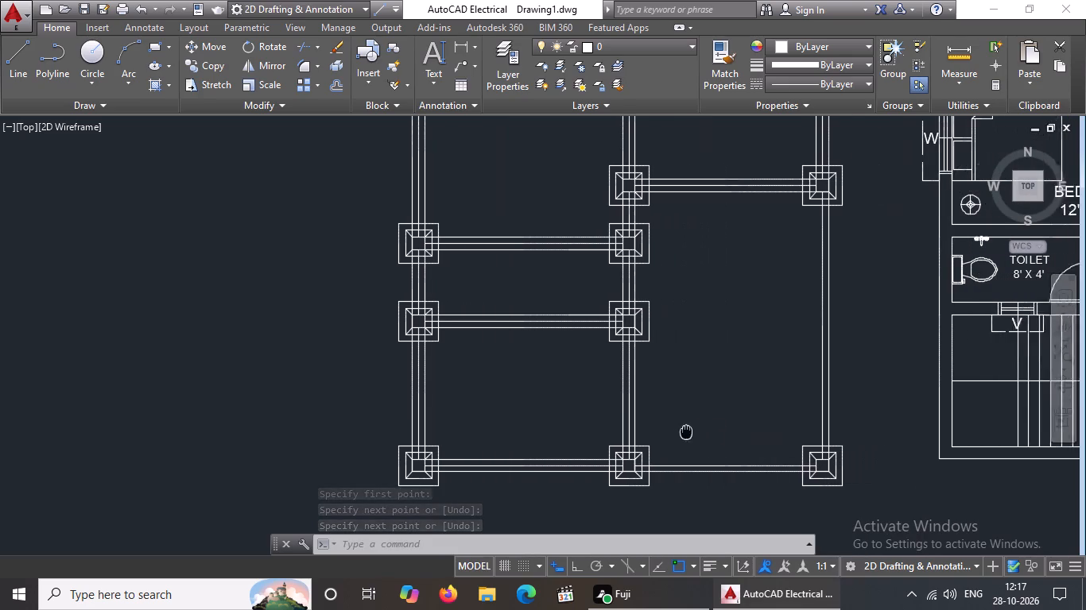
{"action": "middle_click_drag", "start_coordinate": [672, 431], "coordinate": [669, 433]}
{"action": "scroll", "coordinate": [580, 492], "scroll_direction": "up", "scroll_amount": 3}
{"action": "scroll", "coordinate": [662, 425], "scroll_direction": "up", "scroll_amount": 2}
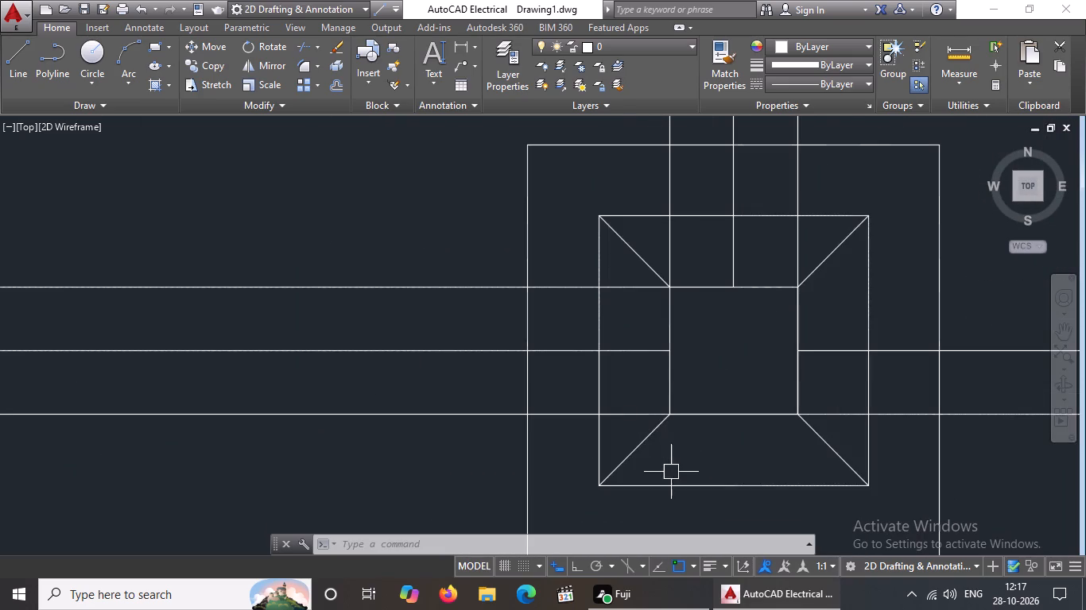
{"action": "scroll", "coordinate": [685, 363], "scroll_direction": "down", "scroll_amount": 6}
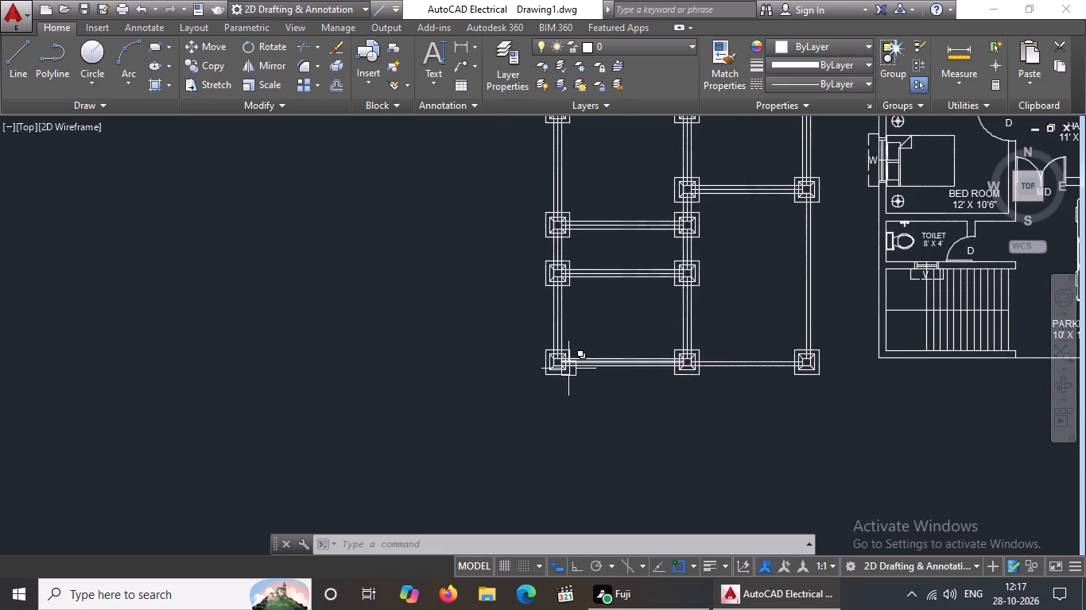
{"action": "scroll", "coordinate": [624, 365], "scroll_direction": "up", "scroll_amount": 3}
{"action": "left_click", "coordinate": [627, 363]}
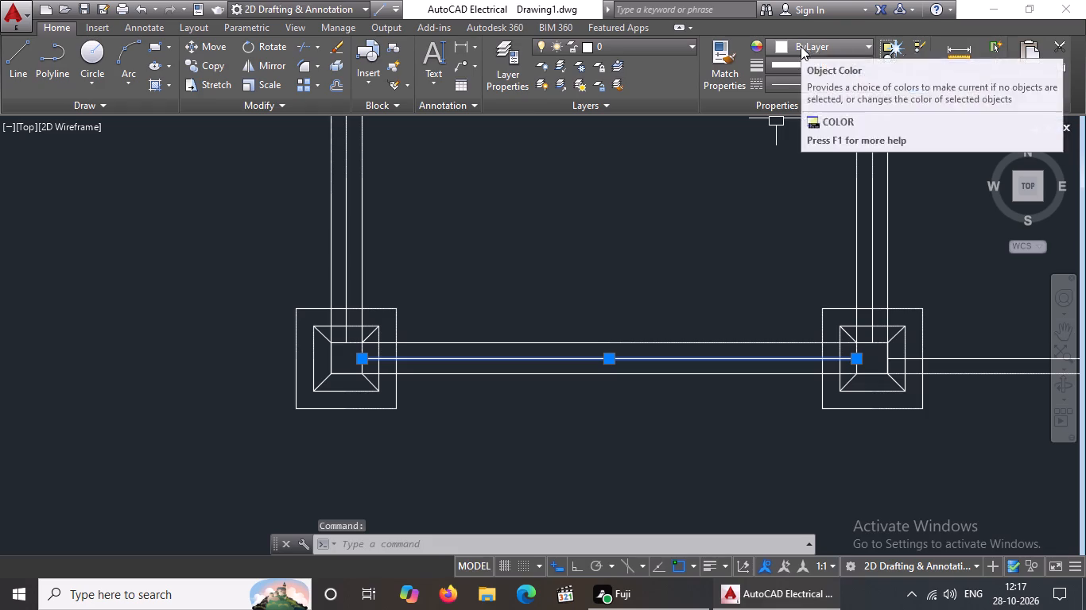
{"action": "left_click", "coordinate": [835, 83]}
{"action": "left_click", "coordinate": [813, 145]}
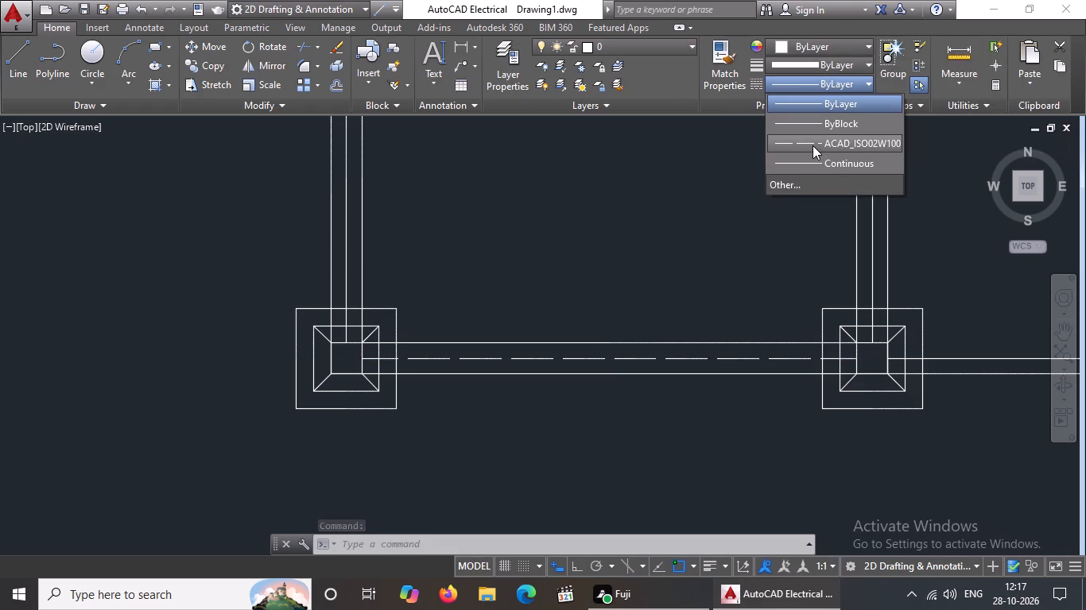
{"action": "key", "text": "Escape"}
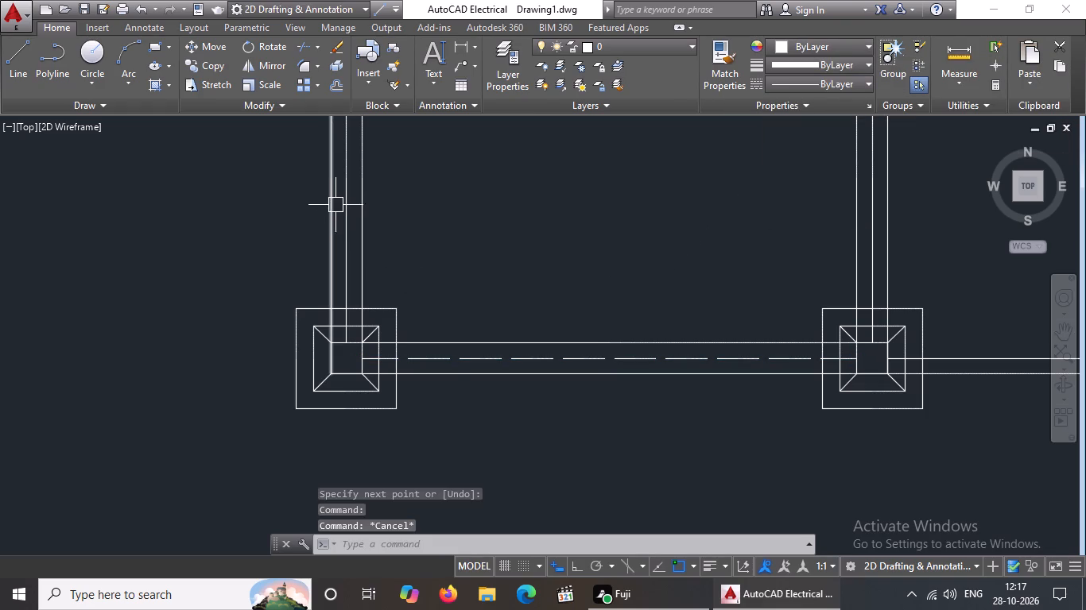
Apply the ACAD_ISO02W100 linetype to the vertical centre line above the bottom-left column and to the bottom row's right-bay centre line.
{"action": "left_click", "coordinate": [343, 197]}
{"action": "left_click", "coordinate": [786, 76]}
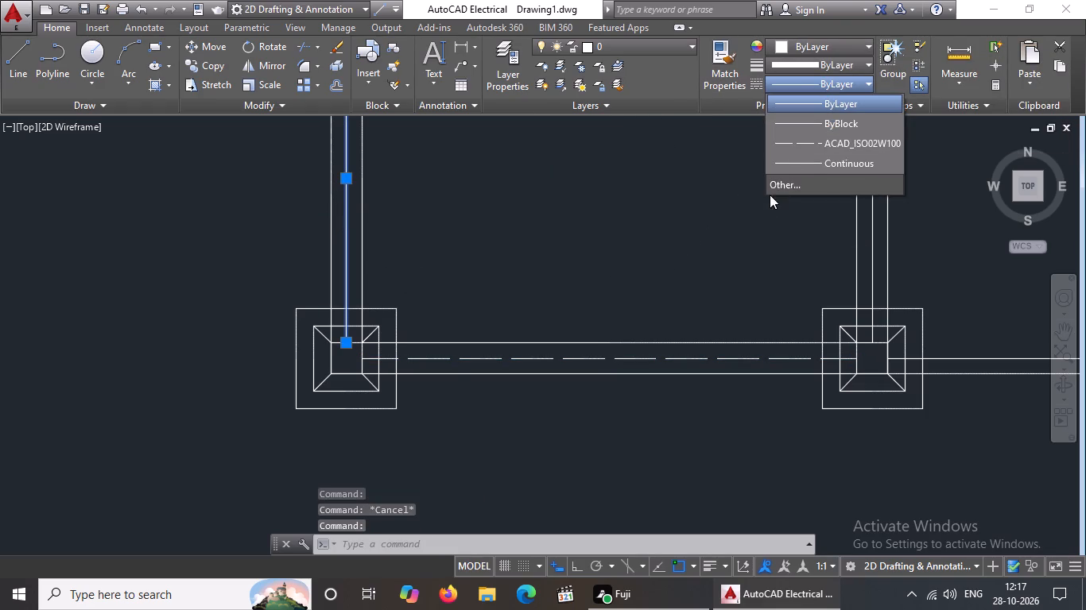
{"action": "left_click", "coordinate": [797, 141]}
{"action": "key", "text": "Escape"}
{"action": "scroll", "coordinate": [625, 299], "scroll_direction": "down", "scroll_amount": 4}
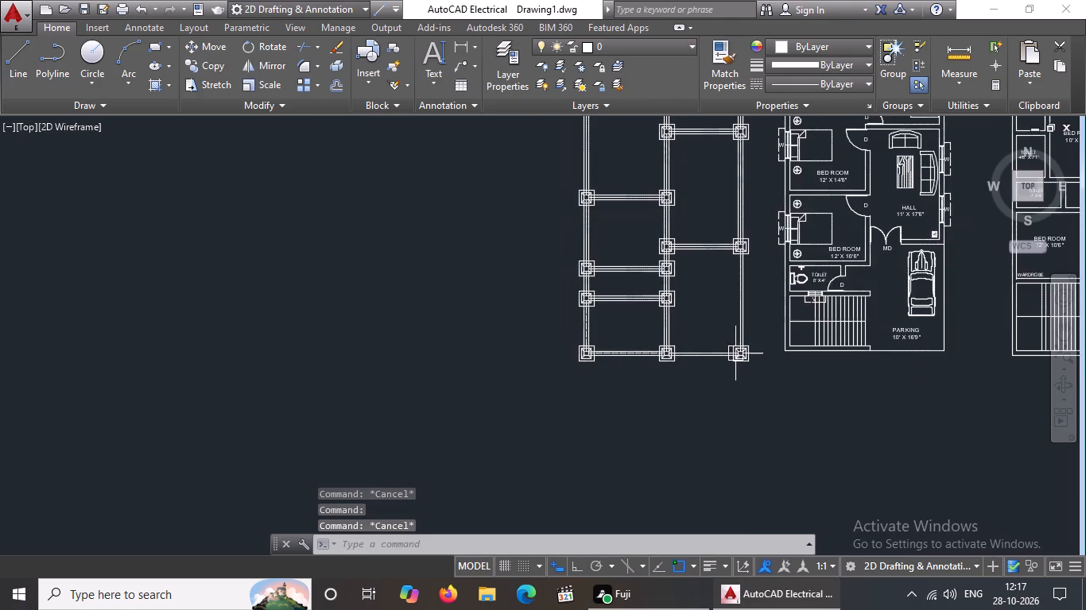
{"action": "scroll", "coordinate": [684, 343], "scroll_direction": "up", "scroll_amount": 3}
{"action": "left_click_drag", "start_coordinate": [688, 395], "coordinate": [697, 376]}
{"action": "left_click", "coordinate": [839, 90]}
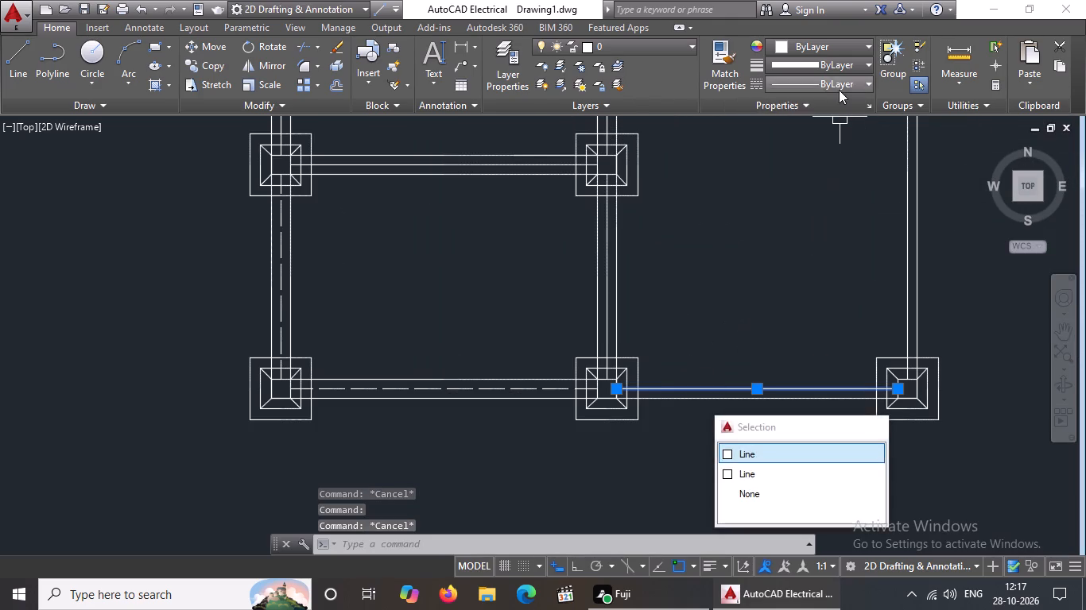
{"action": "left_click", "coordinate": [824, 145]}
{"action": "key", "text": "Escape"}
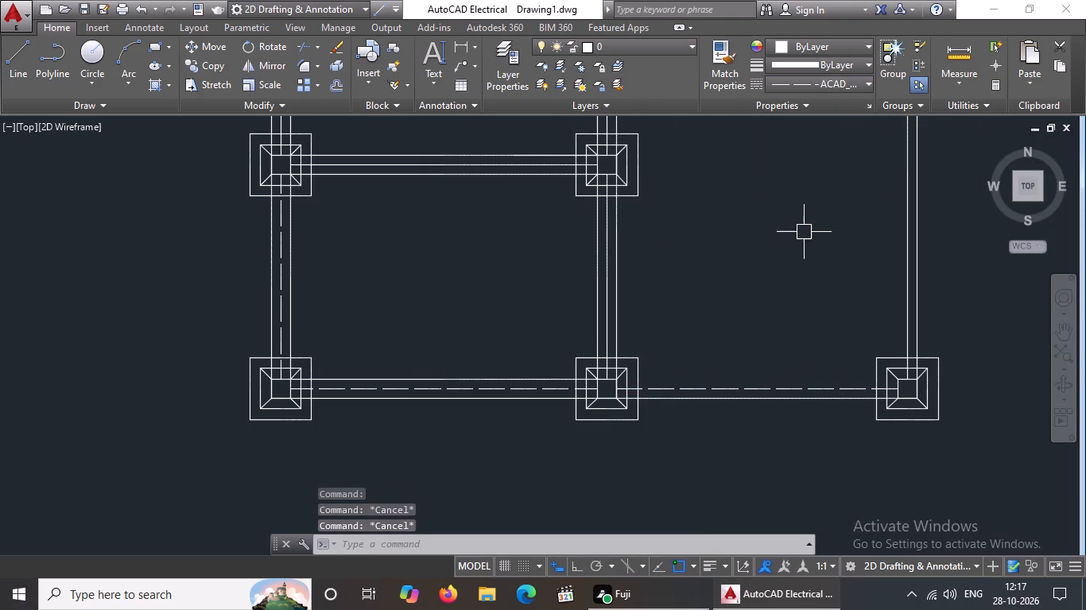
Apply the ACAD_ISO02W100 linetype to the vertical centre lines rising from the bottom row's right and middle columns.
{"action": "left_click", "coordinate": [904, 208]}
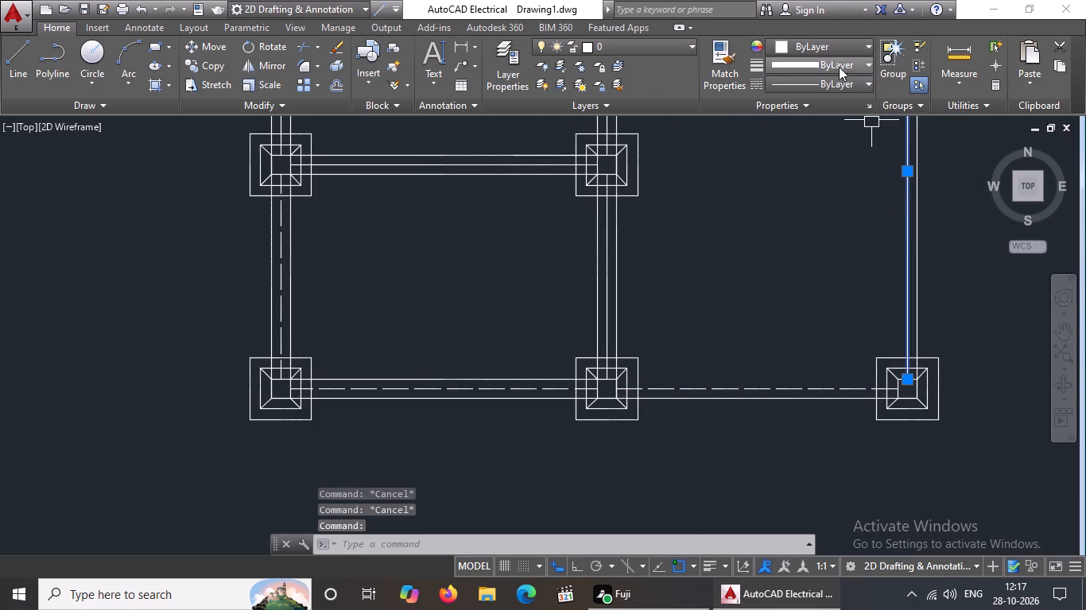
{"action": "left_click", "coordinate": [819, 84]}
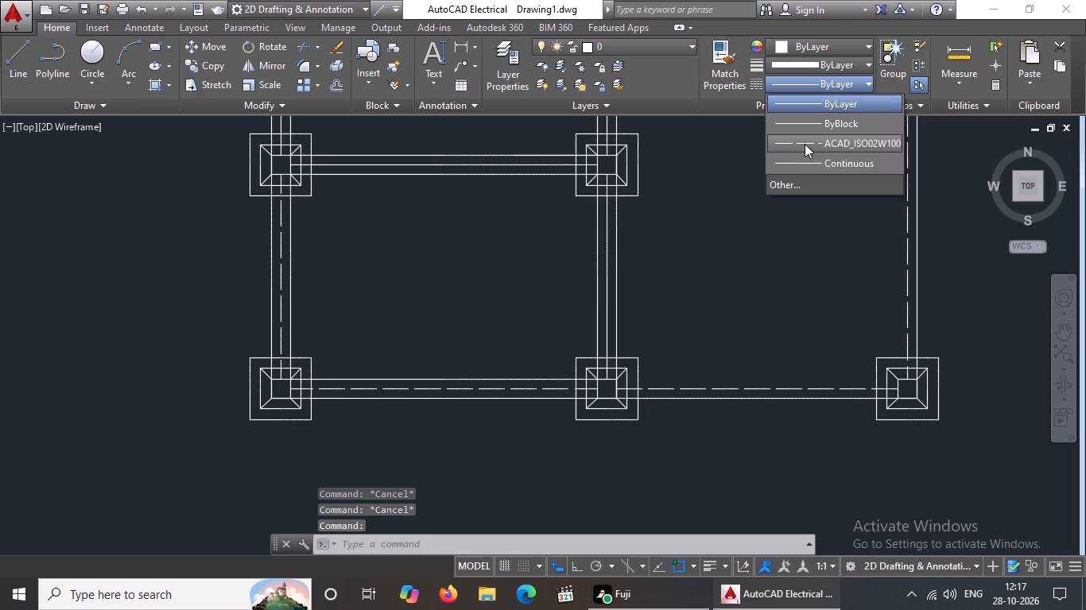
{"action": "left_click", "coordinate": [805, 144]}
{"action": "key", "text": "Escape"}
{"action": "left_click", "coordinate": [606, 267]}
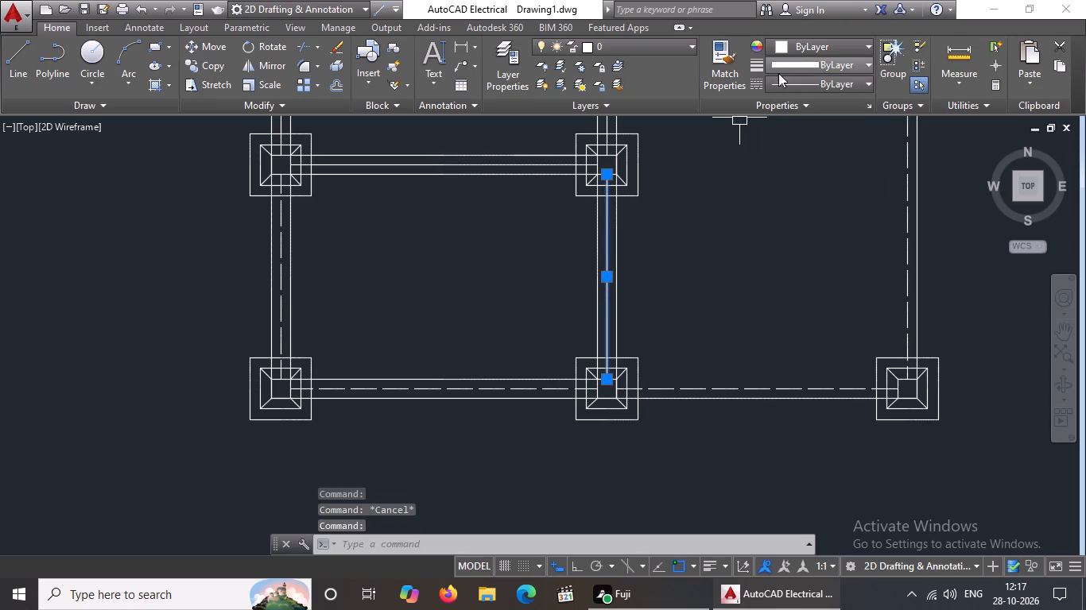
{"action": "left_click", "coordinate": [782, 86]}
{"action": "left_click", "coordinate": [797, 136]}
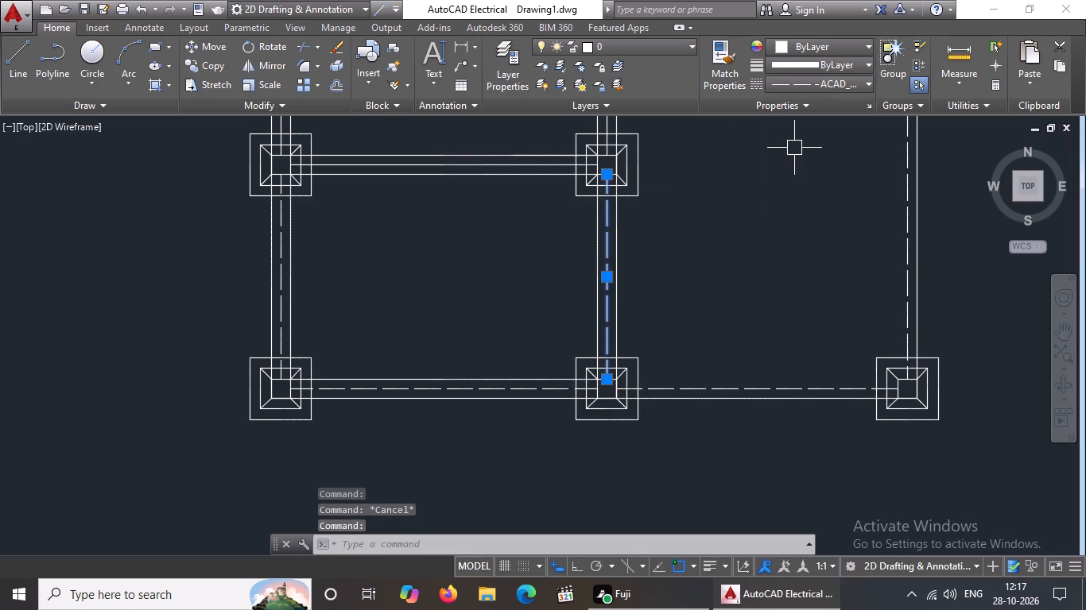
{"action": "key", "text": "Escape"}
Set the horizontal centre line between the two columns of the second row from the bottom to ACAD_ISO02W100.
{"action": "left_click", "coordinate": [515, 161]}
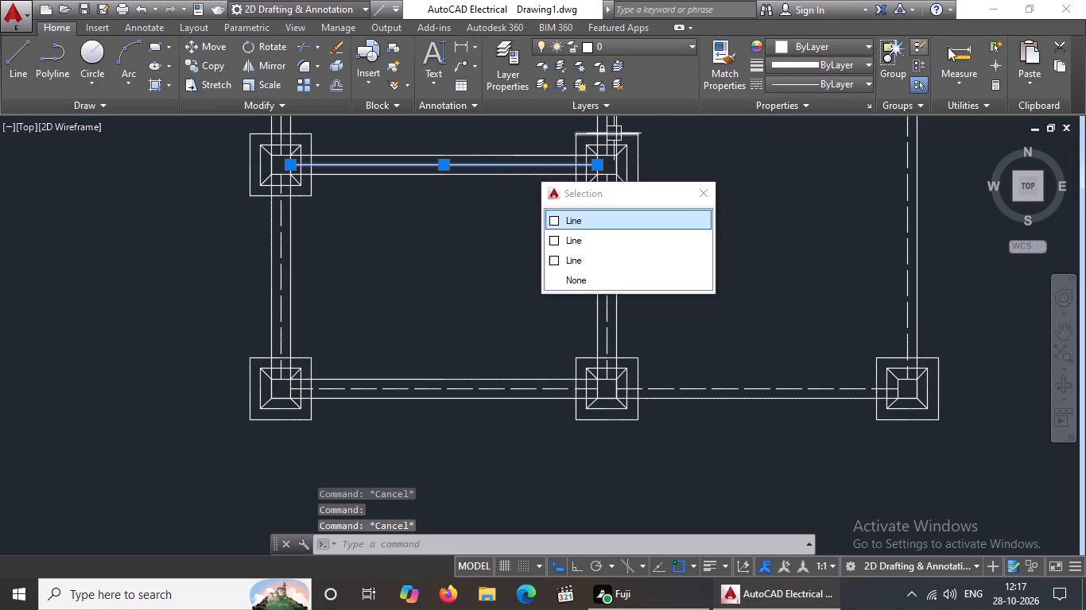
{"action": "left_click", "coordinate": [819, 83]}
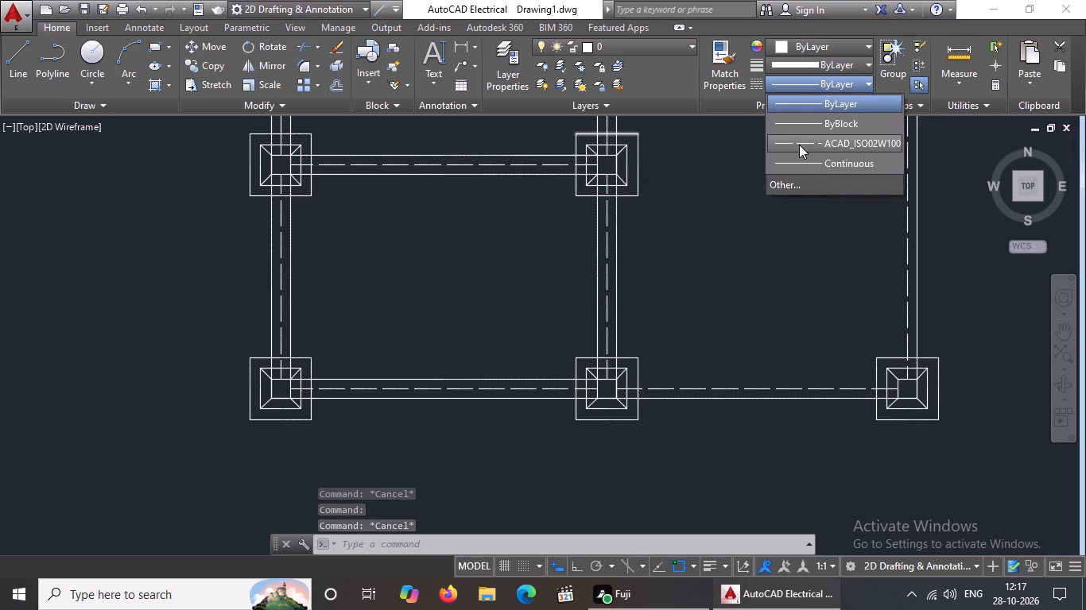
{"action": "left_click", "coordinate": [800, 145]}
{"action": "key", "text": "Escape"}
Apply the ACAD_ISO02W100 linetype to the left and middle vertical centre lines between the second and third column rows from the bottom.
{"action": "scroll", "coordinate": [749, 268], "scroll_direction": "down", "scroll_amount": 1}
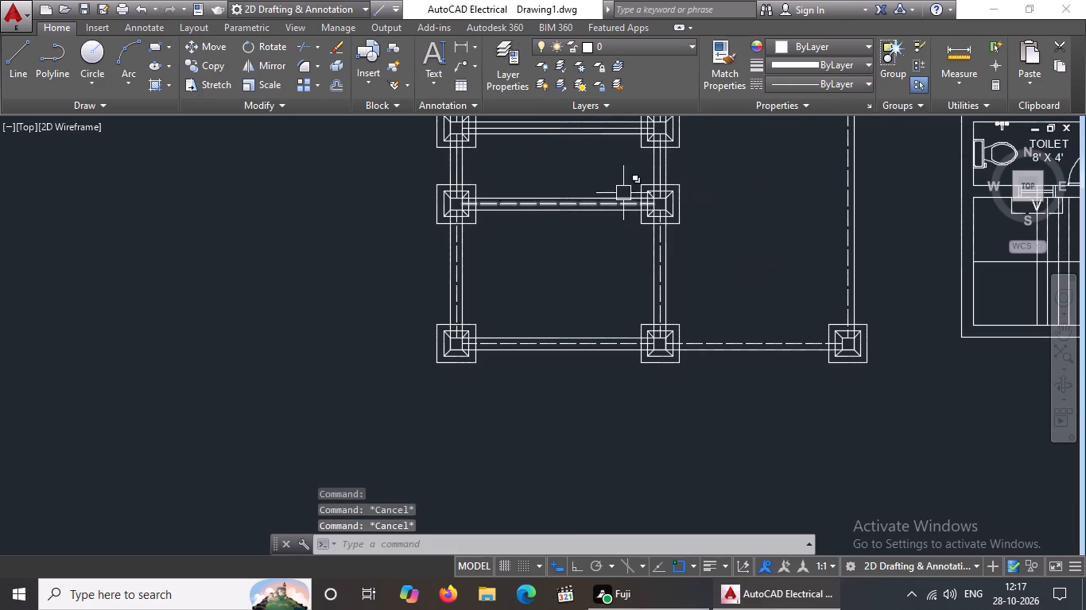
{"action": "scroll", "coordinate": [611, 252], "scroll_direction": "up", "scroll_amount": 1}
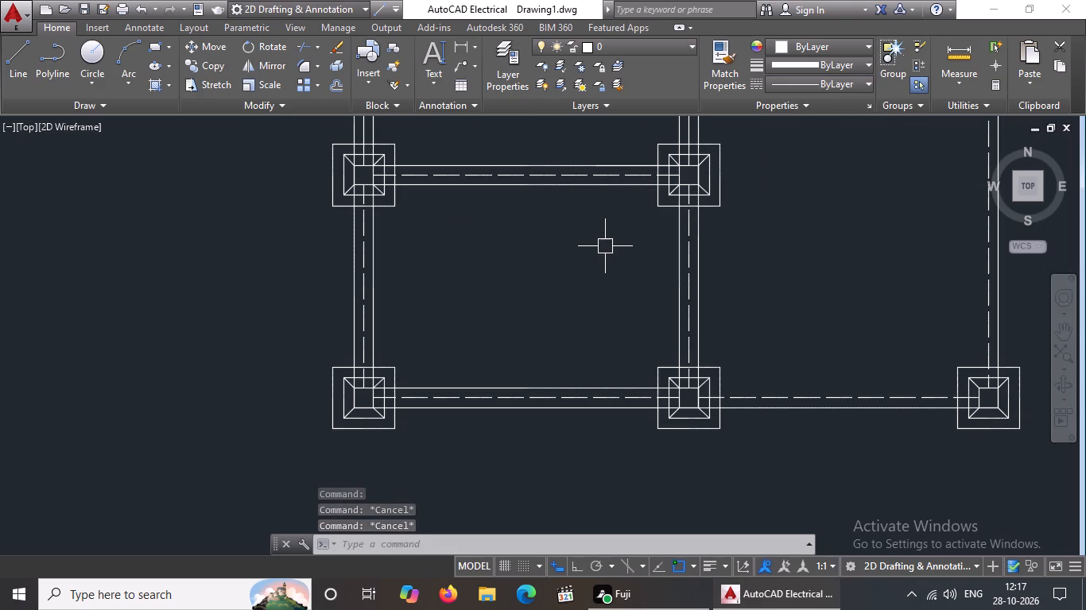
{"action": "scroll", "coordinate": [414, 197], "scroll_direction": "down", "scroll_amount": 2}
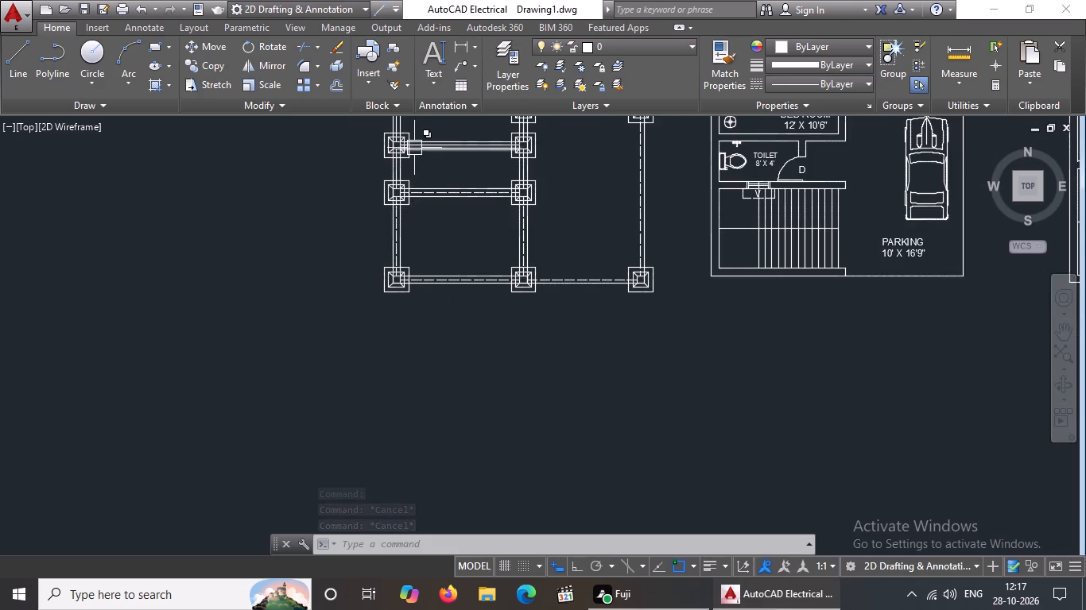
{"action": "scroll", "coordinate": [414, 145], "scroll_direction": "up", "scroll_amount": 3}
{"action": "left_click", "coordinate": [332, 237]}
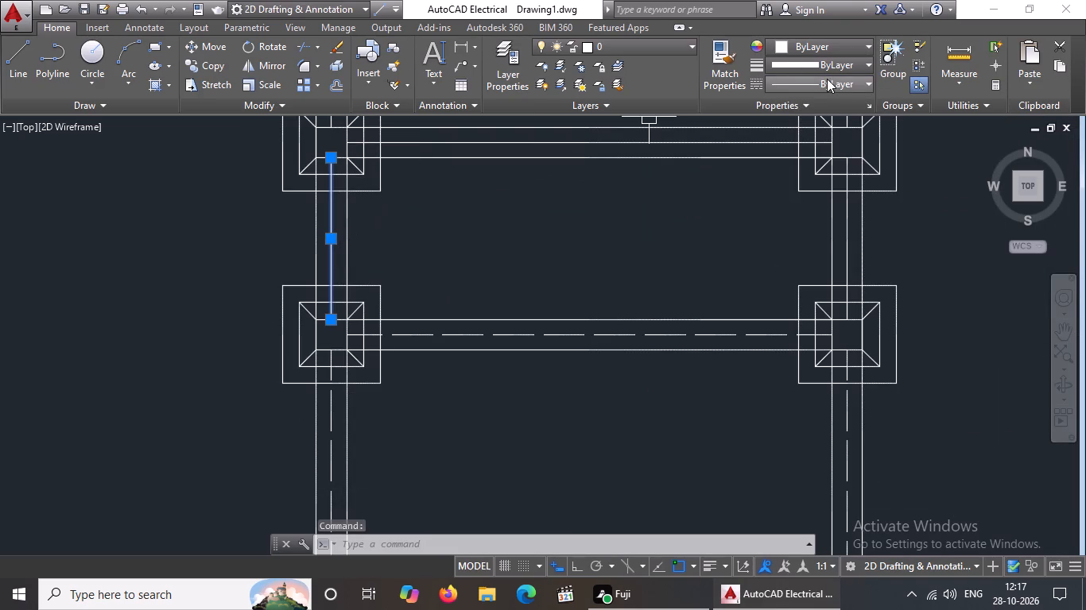
{"action": "left_click", "coordinate": [827, 79]}
{"action": "left_click", "coordinate": [830, 144]}
{"action": "key", "text": "Escape"}
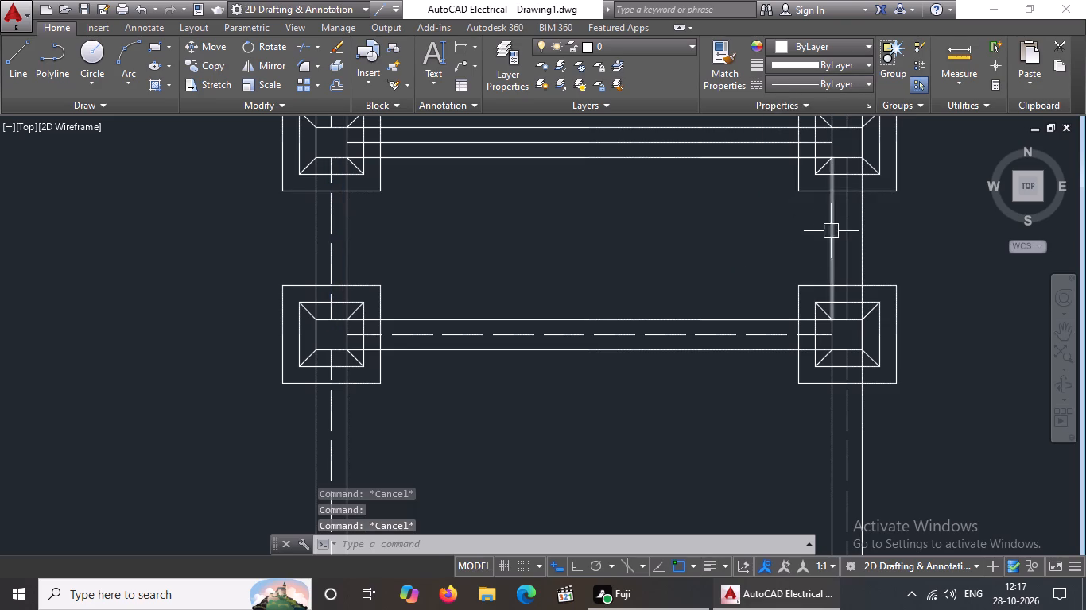
{"action": "left_click", "coordinate": [847, 221]}
{"action": "left_click", "coordinate": [824, 79]}
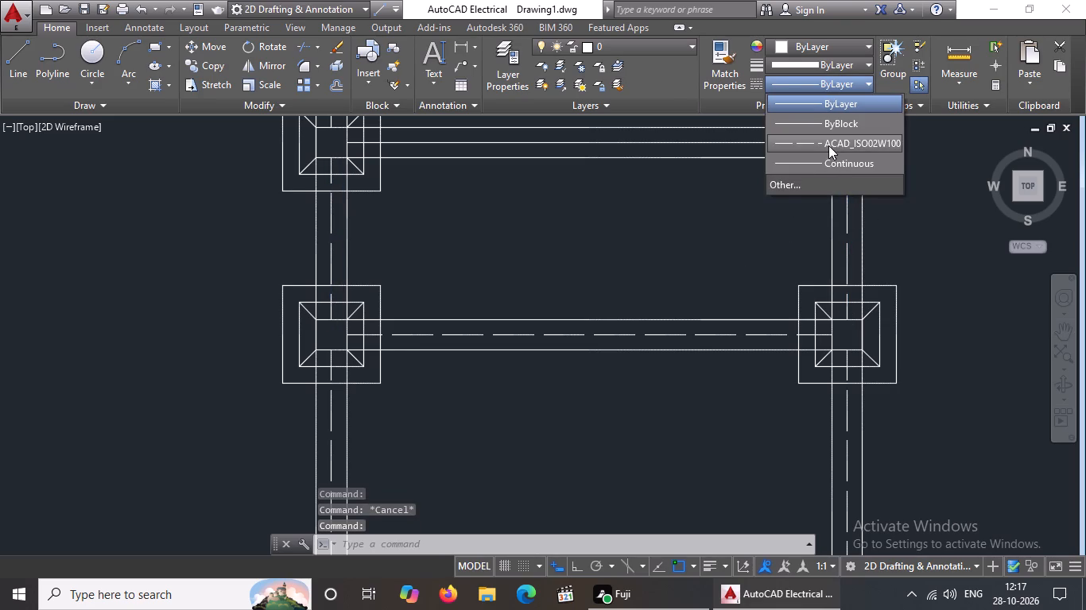
{"action": "left_click", "coordinate": [829, 145]}
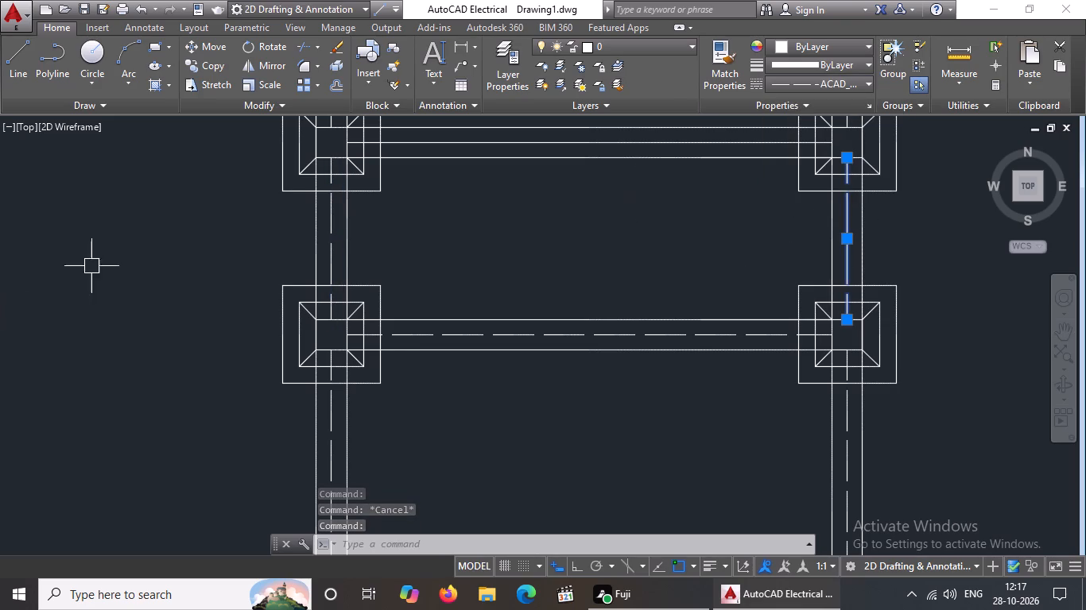
{"action": "scroll", "coordinate": [491, 209], "scroll_direction": "down", "scroll_amount": 3}
{"action": "key", "text": "Escape"}
Set the horizontal centre line between the two columns of the third row from the bottom to ACAD_ISO02W100.
{"action": "scroll", "coordinate": [519, 198], "scroll_direction": "up", "scroll_amount": 3}
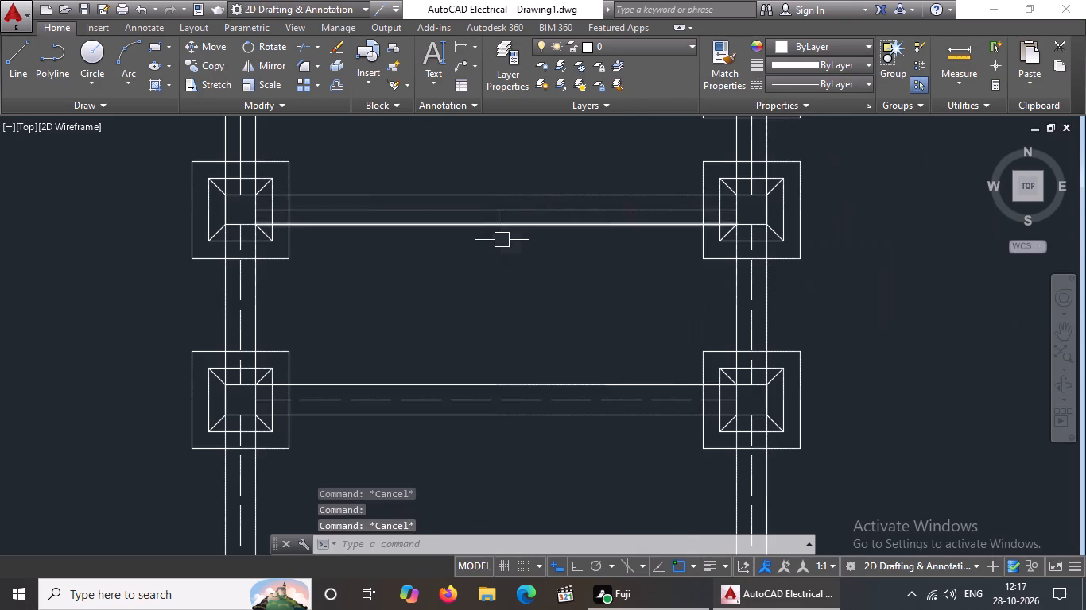
{"action": "left_click", "coordinate": [504, 209]}
{"action": "left_click", "coordinate": [816, 77]}
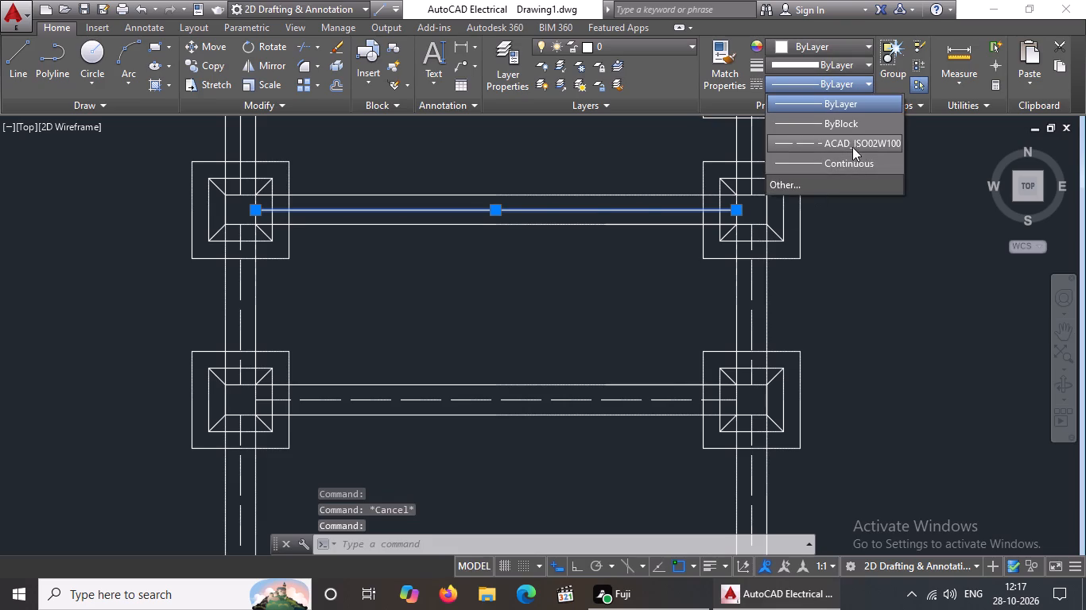
{"action": "left_click", "coordinate": [849, 146]}
{"action": "key", "text": "Escape"}
Set the vertical centre line above the third row's left column to the ACAD_ISO02W100 linetype.
{"action": "scroll", "coordinate": [531, 285], "scroll_direction": "down", "scroll_amount": 3}
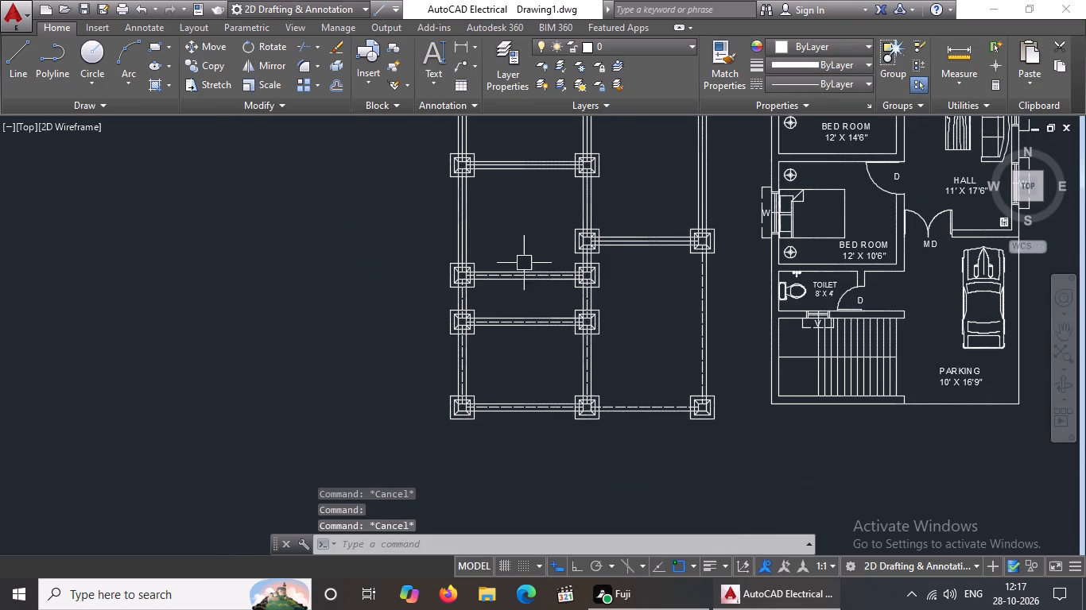
{"action": "scroll", "coordinate": [465, 241], "scroll_direction": "up", "scroll_amount": 6}
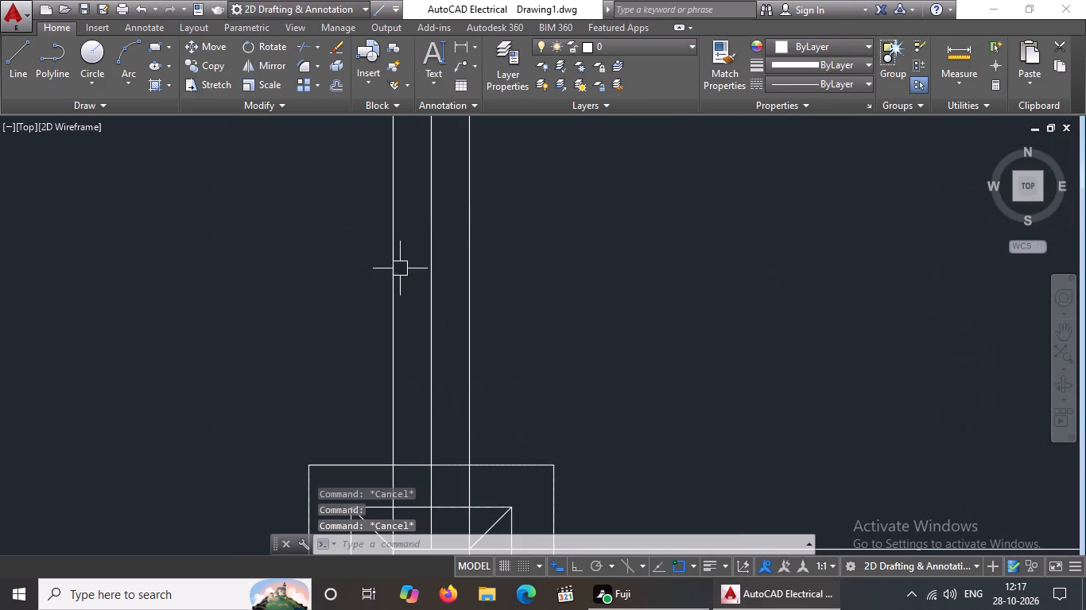
{"action": "left_click", "coordinate": [432, 264]}
{"action": "left_click", "coordinate": [829, 87]}
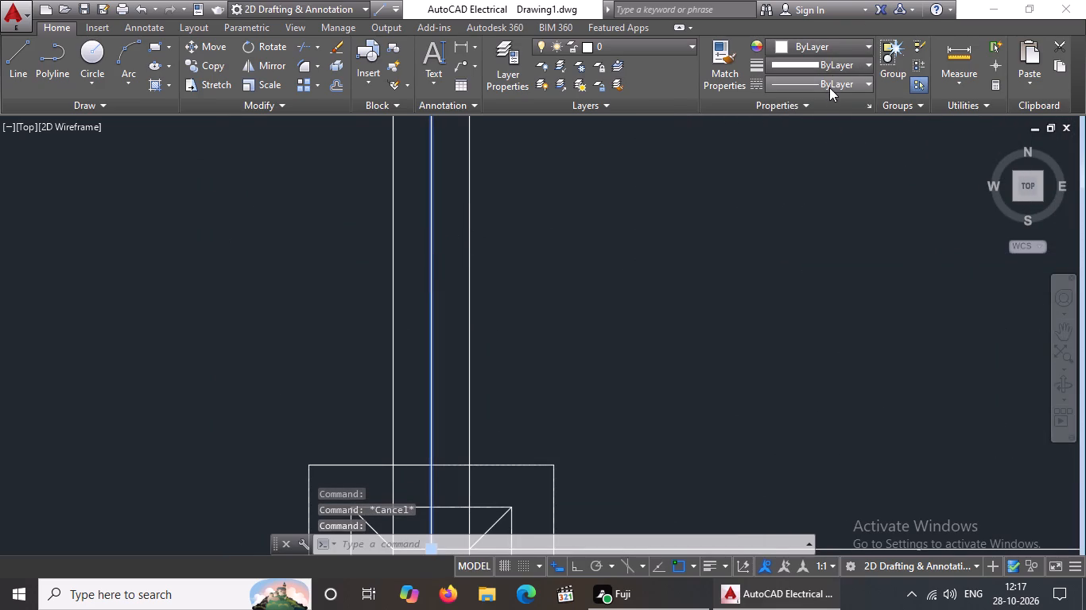
{"action": "left_click", "coordinate": [797, 141]}
{"action": "scroll", "coordinate": [575, 242], "scroll_direction": "down", "scroll_amount": 4}
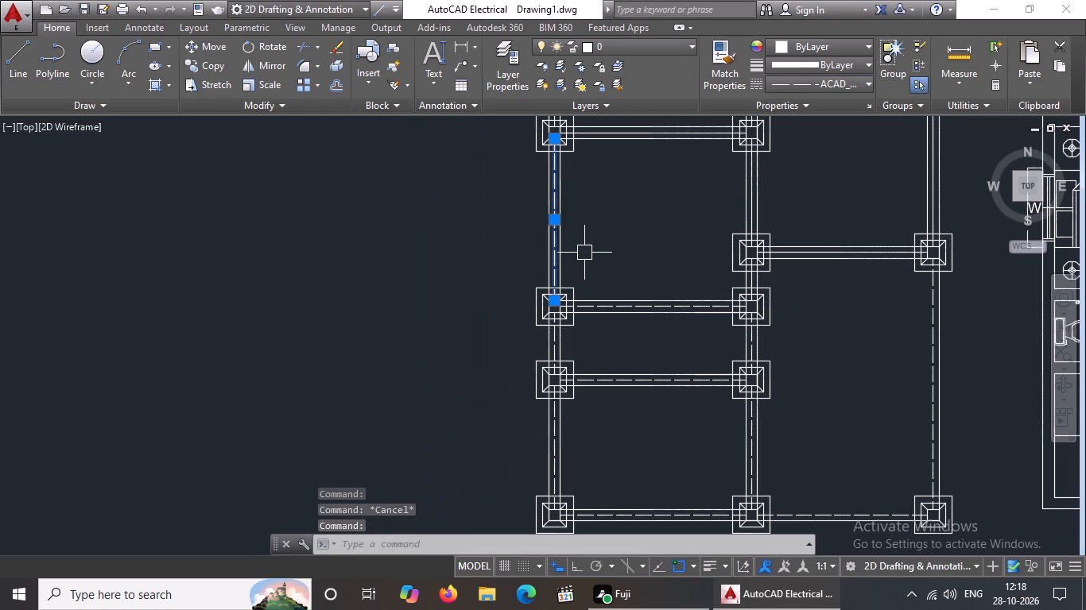
{"action": "key", "text": "Escape"}
Set the short vertical centre line above the third row's middle column to the ACAD_ISO02W100 linetype.
{"action": "scroll", "coordinate": [735, 318], "scroll_direction": "up", "scroll_amount": 3}
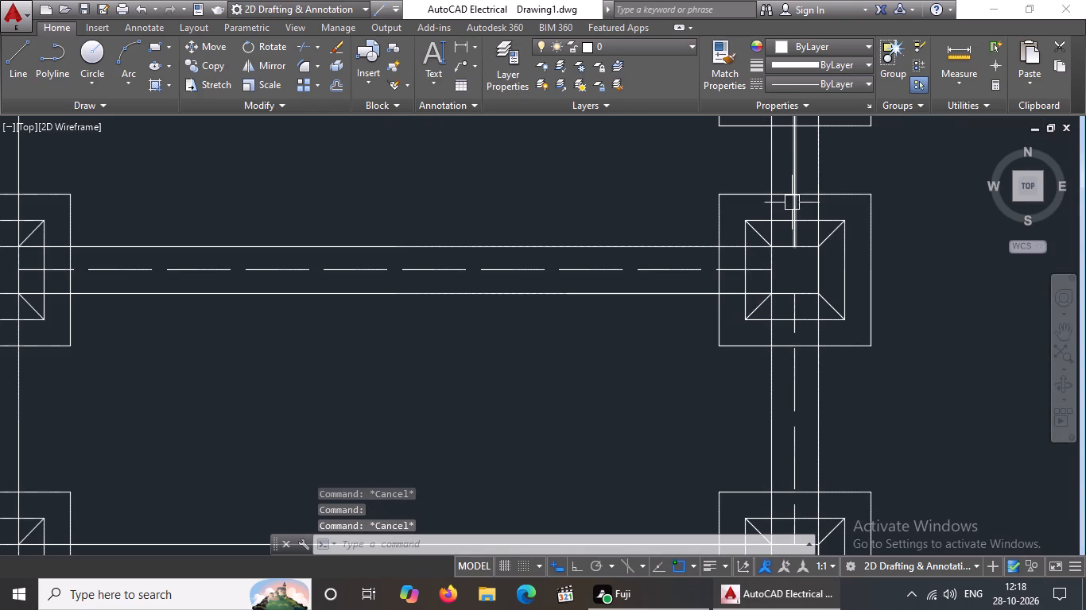
{"action": "left_click", "coordinate": [790, 179]}
{"action": "left_click", "coordinate": [813, 80]}
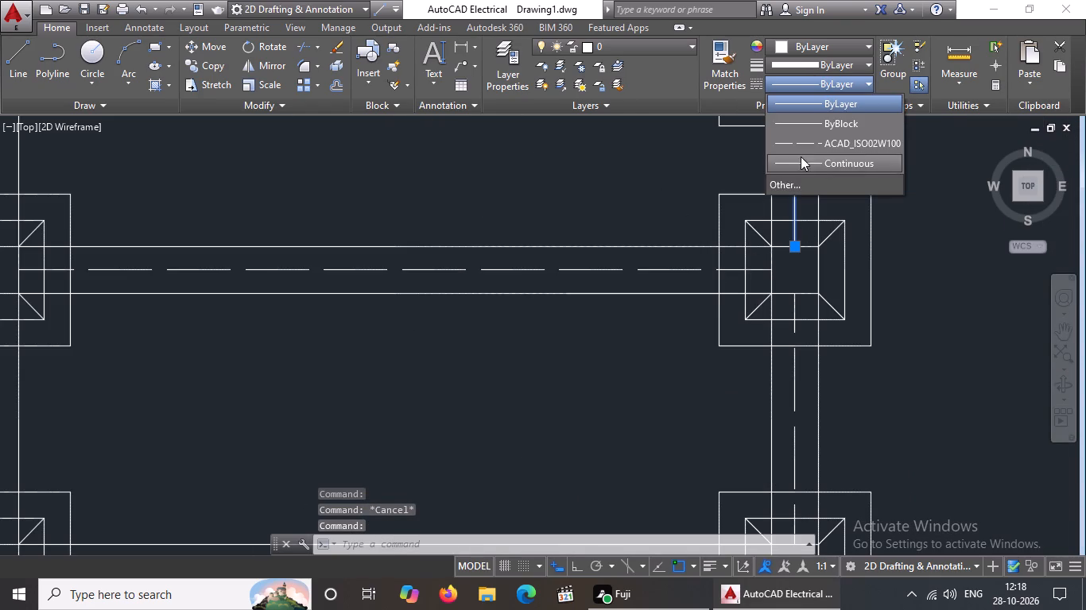
{"action": "left_click", "coordinate": [802, 146]}
{"action": "scroll", "coordinate": [521, 261], "scroll_direction": "down", "scroll_amount": 4}
{"action": "key", "text": "Escape"}
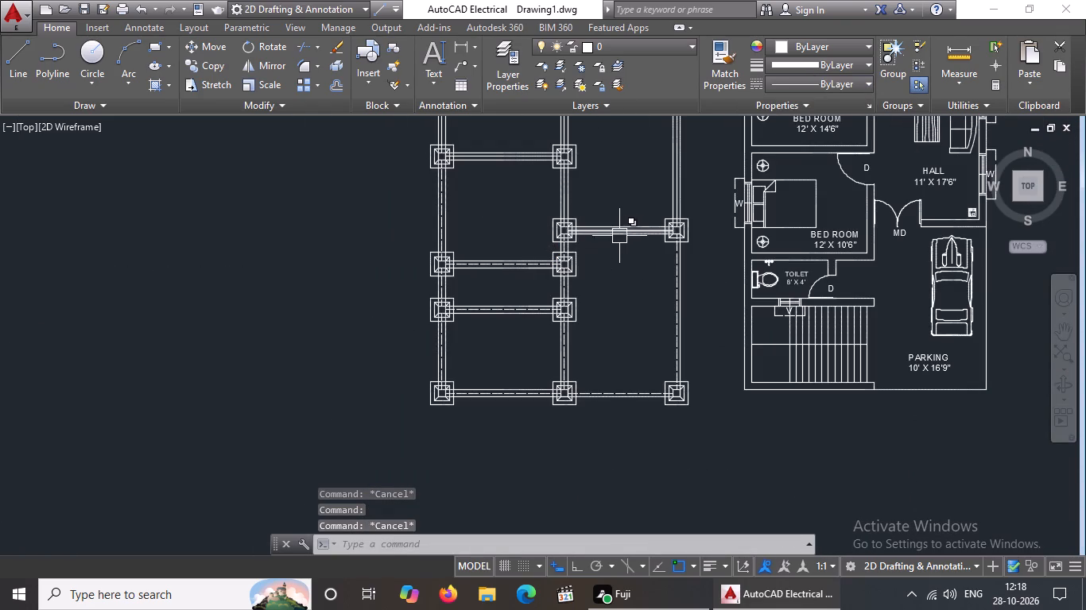
{"action": "scroll", "coordinate": [607, 226], "scroll_direction": "up", "scroll_amount": 3}
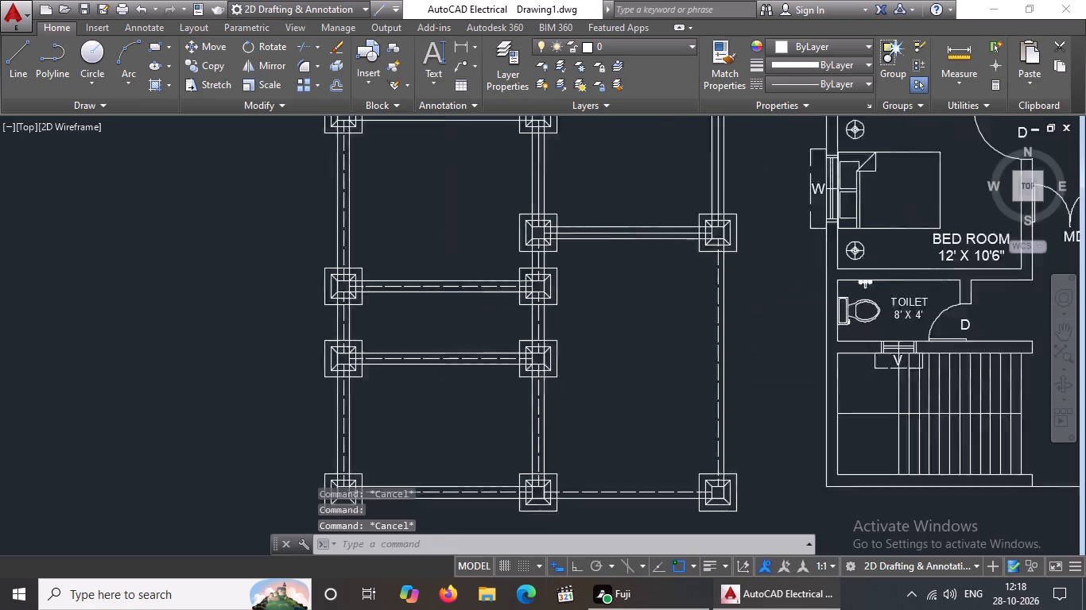
Set the horizontal centre line between the middle and right columns of the fourth row from the bottom to ACAD_ISO02W100.
{"action": "scroll", "coordinate": [607, 226], "scroll_direction": "up", "scroll_amount": 1}
{"action": "left_click", "coordinate": [599, 240]}
{"action": "left_click", "coordinate": [816, 84]}
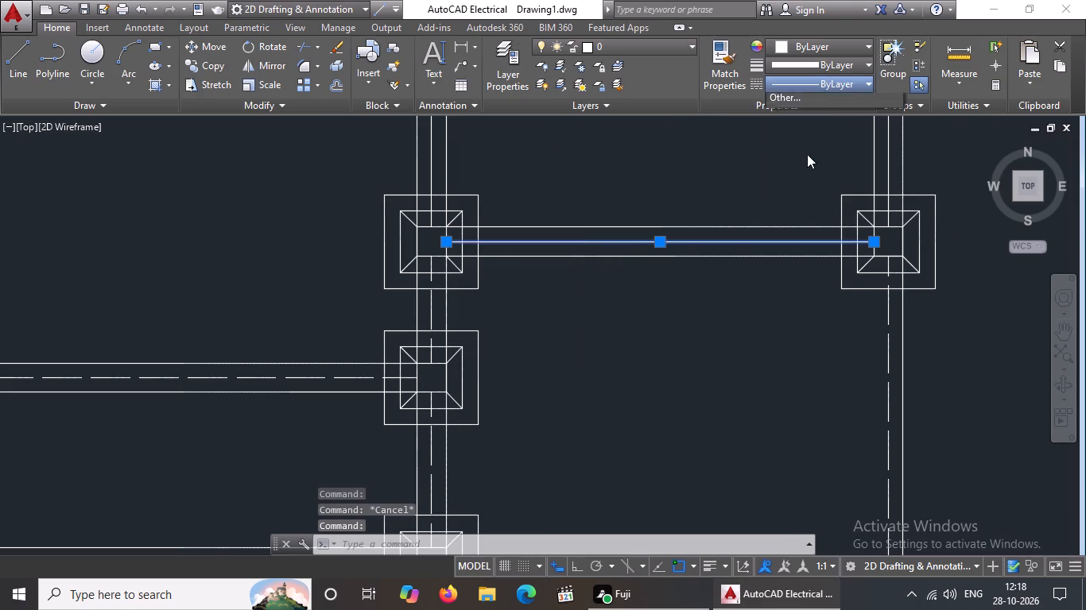
{"action": "left_click", "coordinate": [813, 150]}
{"action": "key", "text": "Escape"}
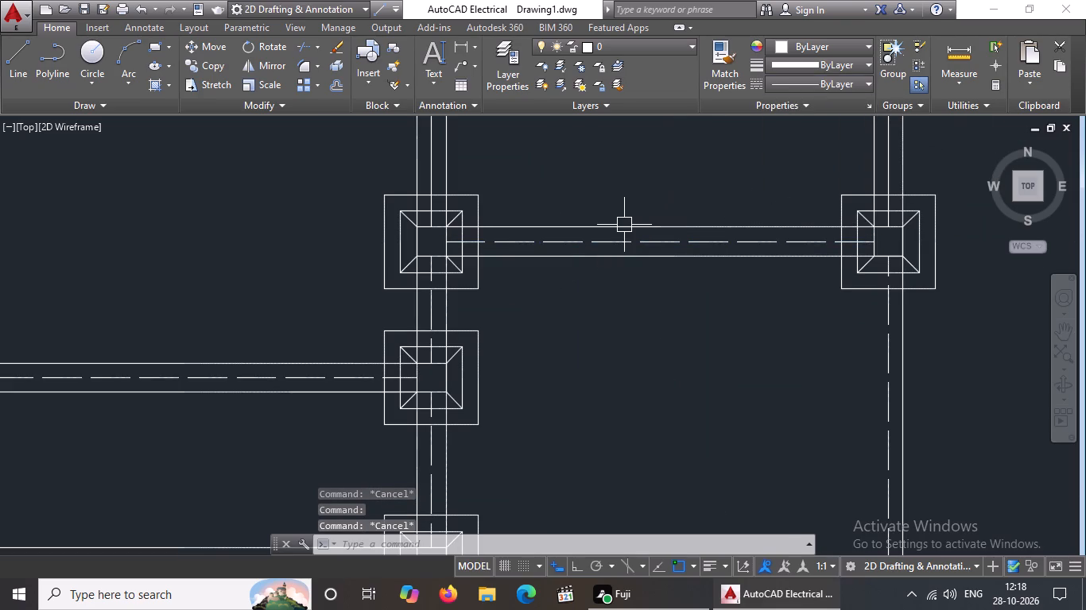
Apply the ACAD_ISO02W100 linetype to the vertical centre line between the middle columns of the fourth and fifth rows from the bottom.
{"action": "scroll", "coordinate": [622, 224], "scroll_direction": "down", "scroll_amount": 1}
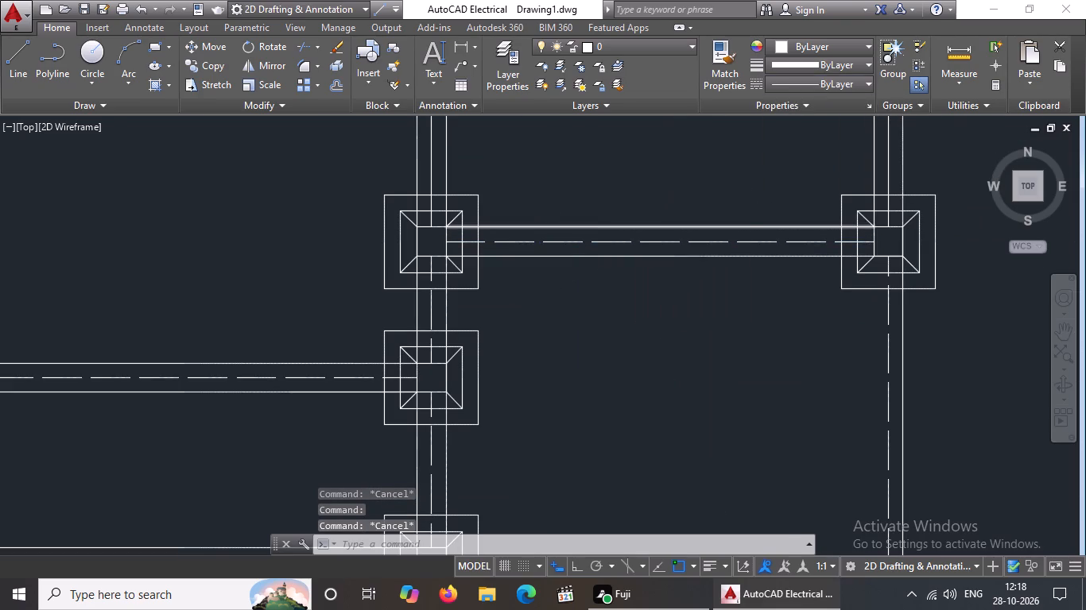
{"action": "scroll", "coordinate": [622, 224], "scroll_direction": "down", "scroll_amount": 1}
{"action": "scroll", "coordinate": [555, 173], "scroll_direction": "up", "scroll_amount": 3}
{"action": "left_click", "coordinate": [515, 228]}
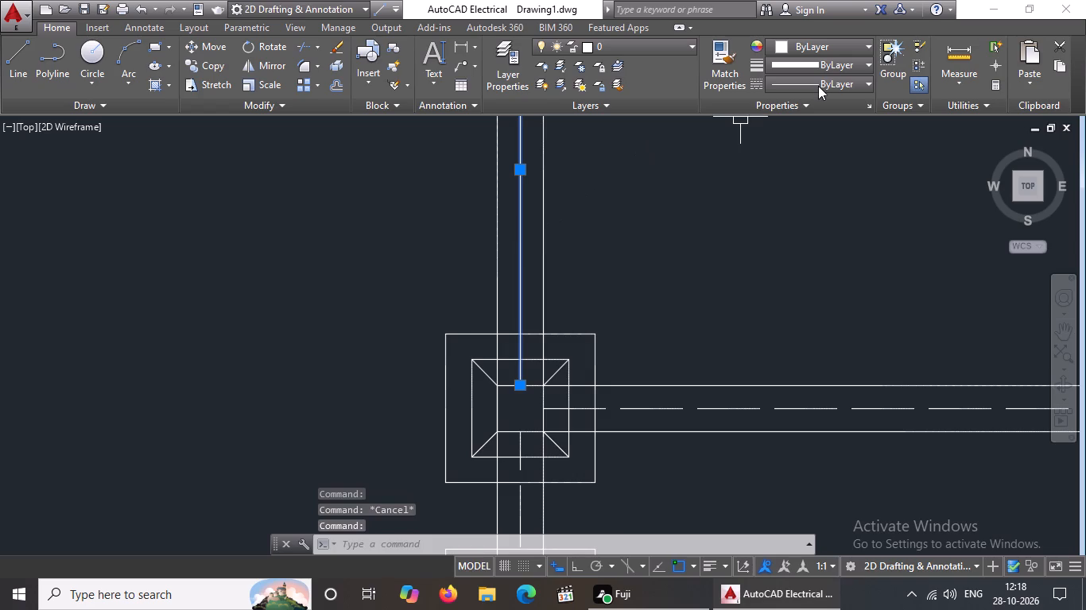
{"action": "left_click", "coordinate": [814, 87]}
{"action": "left_click", "coordinate": [820, 141]}
{"action": "scroll", "coordinate": [785, 210], "scroll_direction": "down", "scroll_amount": 3}
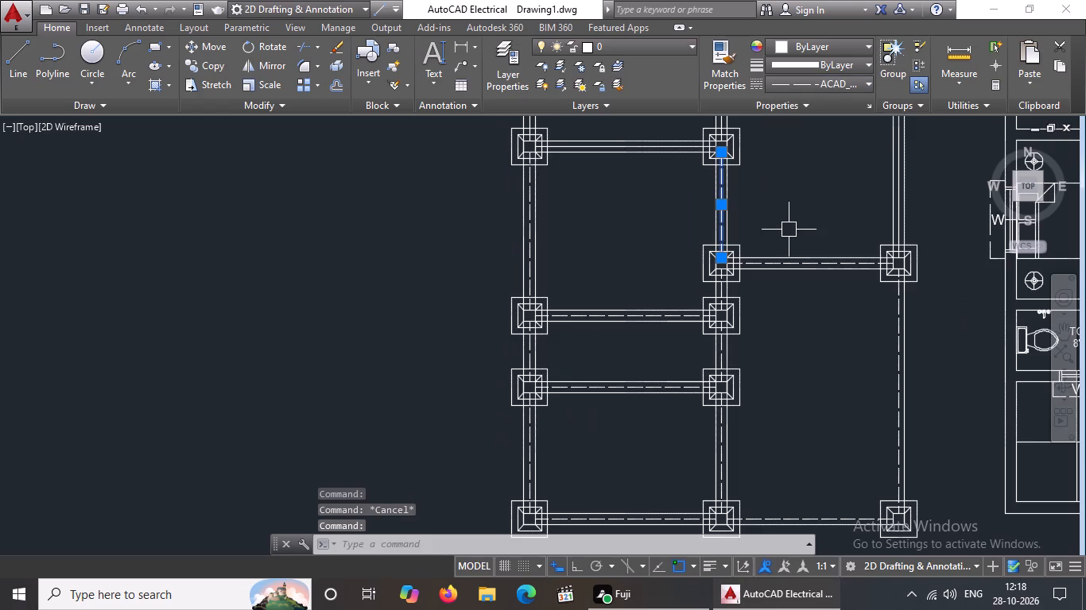
{"action": "key", "text": "Escape"}
Set the horizontal centre line between the left and middle columns of the fifth row from the bottom to ACAD_ISO02W100.
{"action": "scroll", "coordinate": [797, 229], "scroll_direction": "down", "scroll_amount": 2}
{"action": "scroll", "coordinate": [758, 182], "scroll_direction": "up", "scroll_amount": 2}
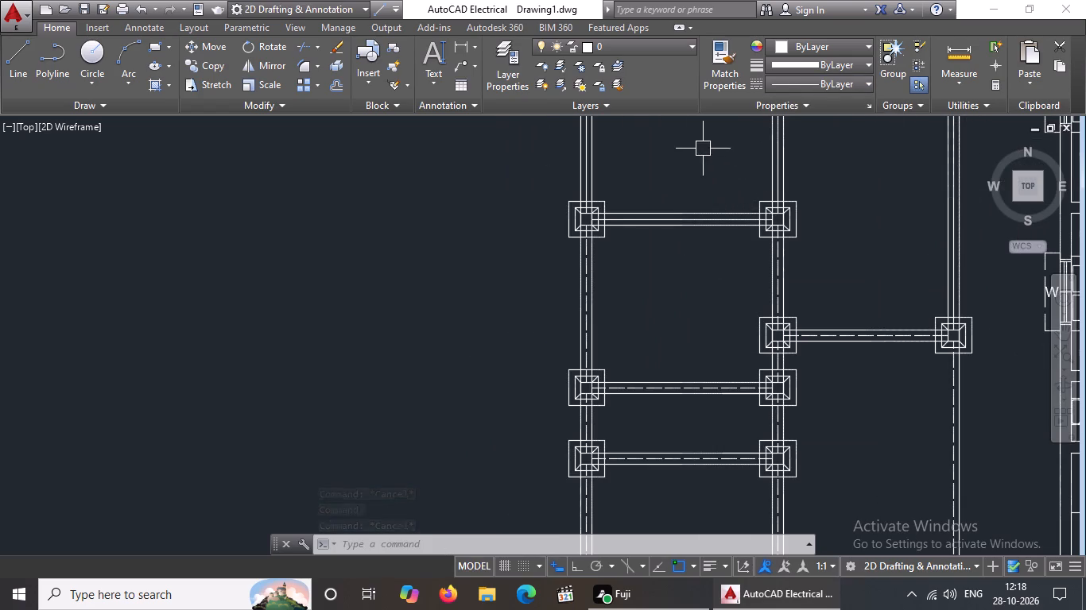
{"action": "scroll", "coordinate": [699, 207], "scroll_direction": "up", "scroll_amount": 2}
{"action": "left_click", "coordinate": [692, 241]}
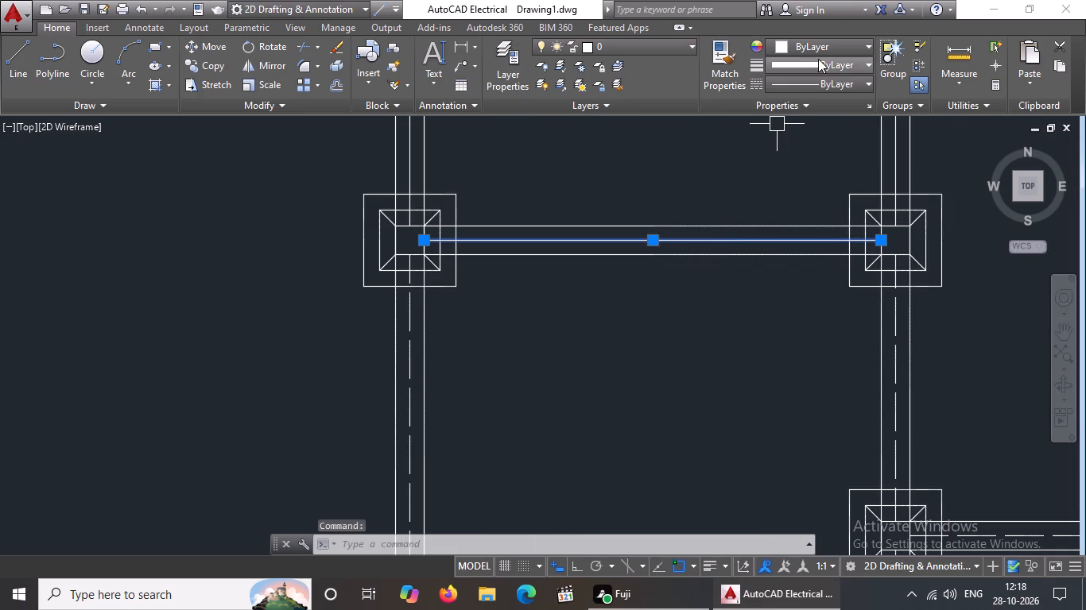
{"action": "left_click", "coordinate": [818, 48]}
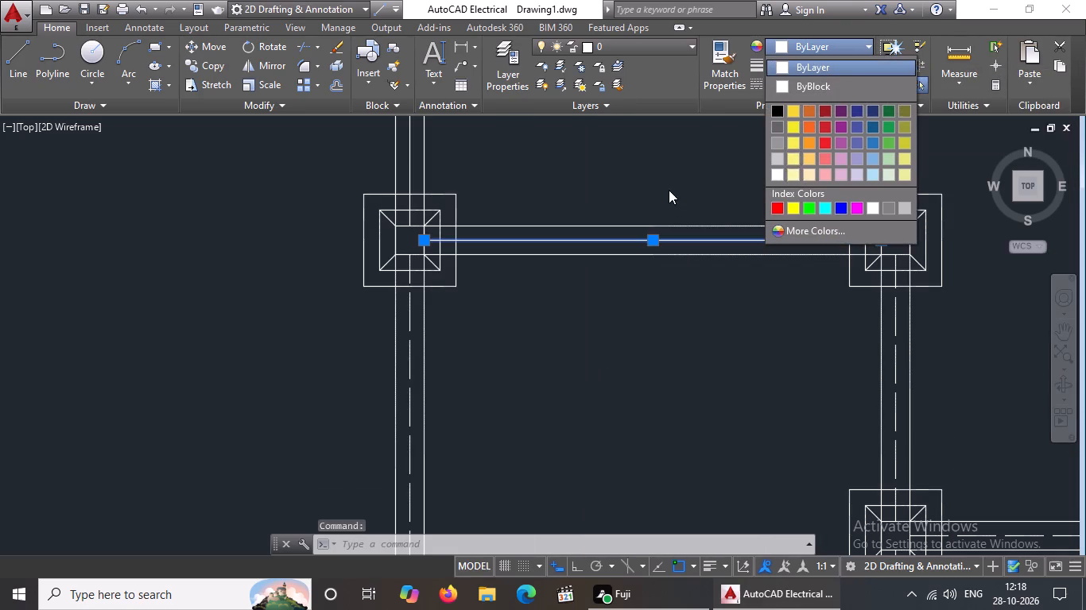
{"action": "left_click", "coordinate": [669, 189]}
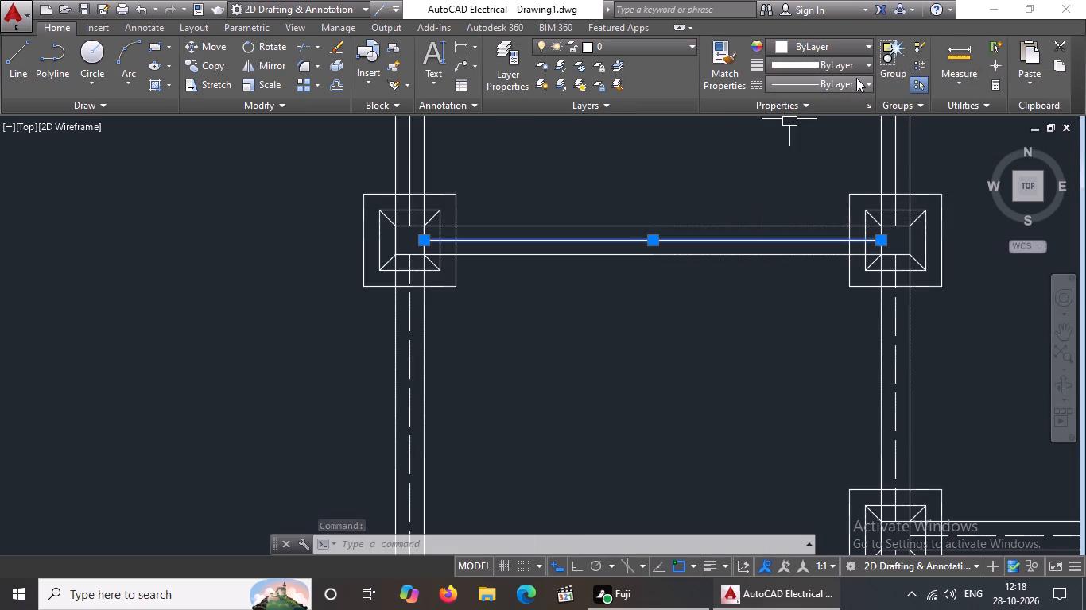
{"action": "left_click", "coordinate": [856, 78]}
{"action": "left_click", "coordinate": [837, 141]}
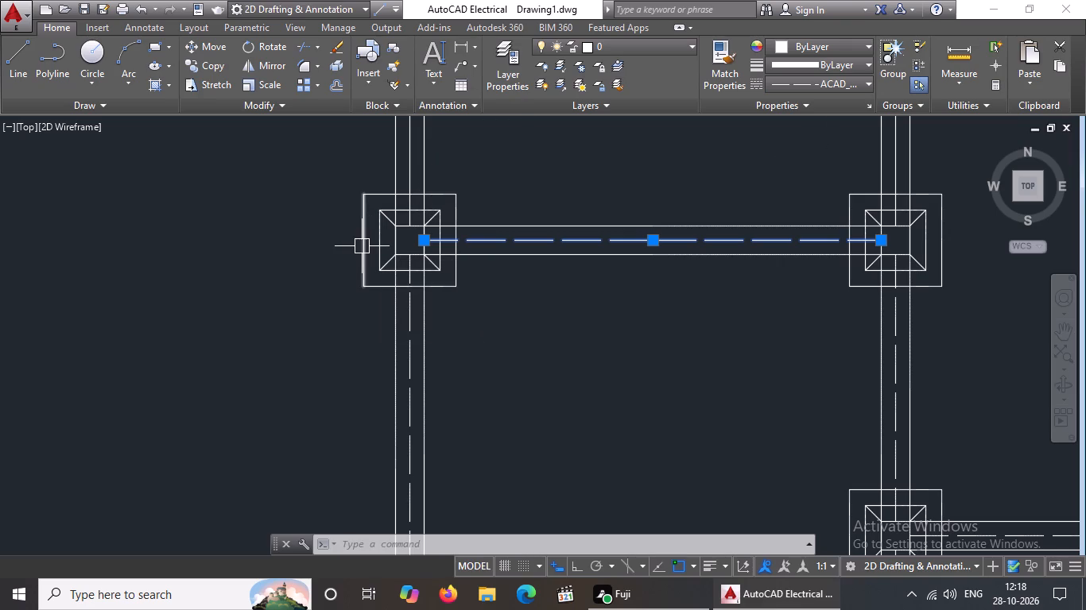
{"action": "key", "text": "Escape"}
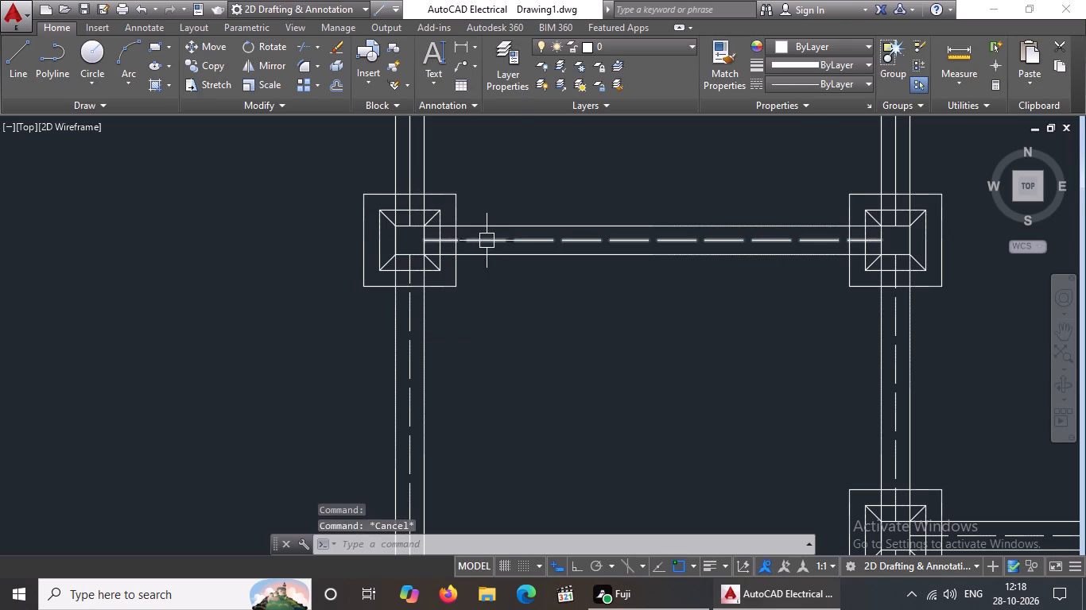
Give the vertical centre line above the fourth row's right column the ACAD_ISO02W100 linetype.
{"action": "scroll", "coordinate": [495, 243], "scroll_direction": "down", "scroll_amount": 2}
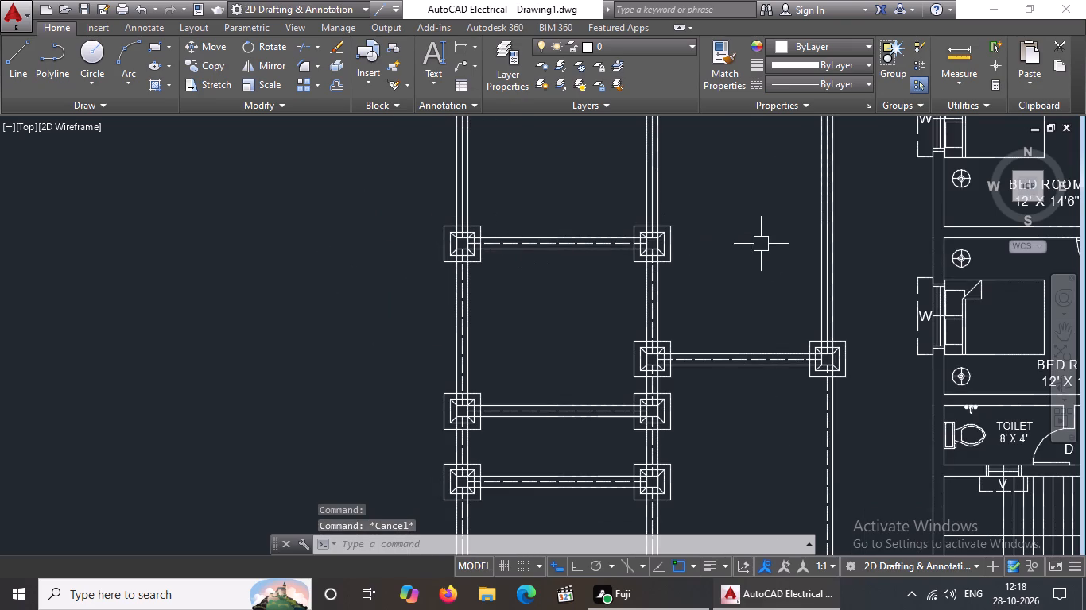
{"action": "scroll", "coordinate": [813, 249], "scroll_direction": "up", "scroll_amount": 2}
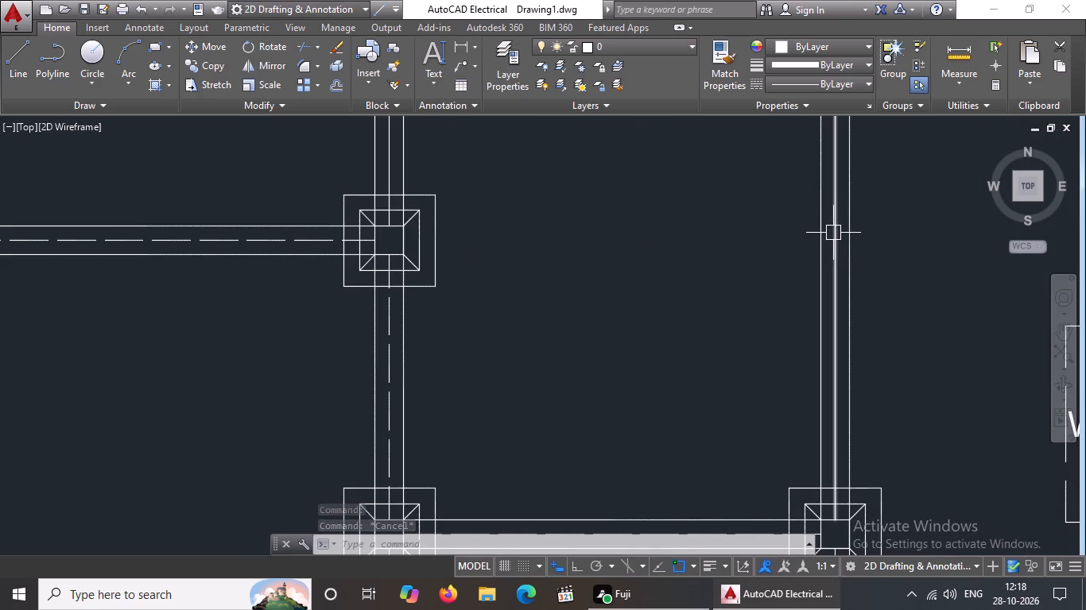
{"action": "left_click", "coordinate": [833, 233]}
{"action": "left_click", "coordinate": [779, 86]}
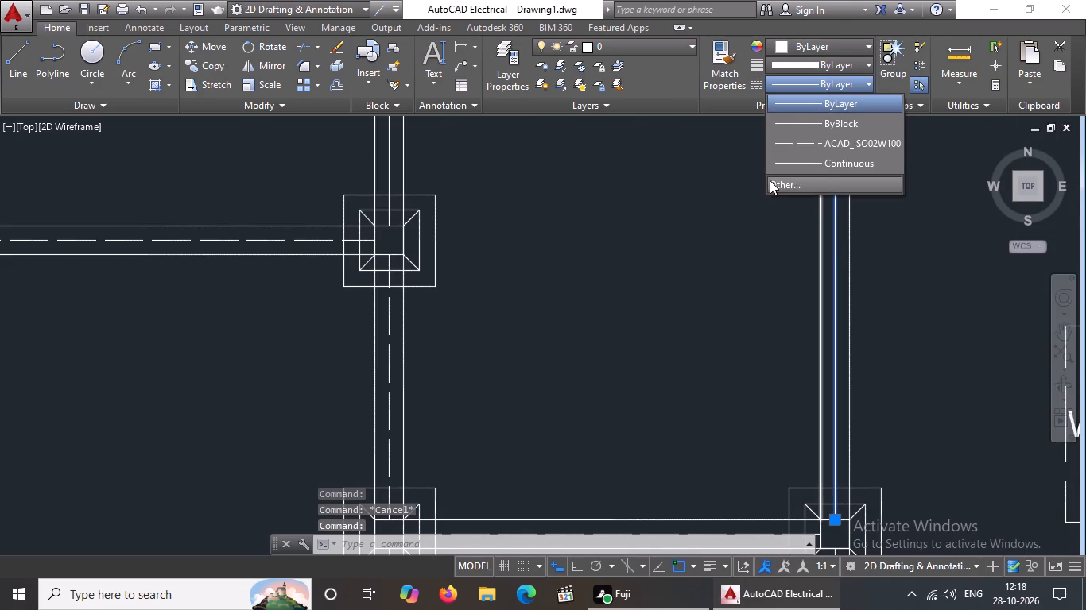
{"action": "left_click", "coordinate": [791, 142]}
{"action": "key", "text": "Escape"}
Apply the ACAD_ISO02W100 linetype to the vertical centre lines above the fifth row's middle and left columns.
{"action": "scroll", "coordinate": [593, 212], "scroll_direction": "down", "scroll_amount": 3}
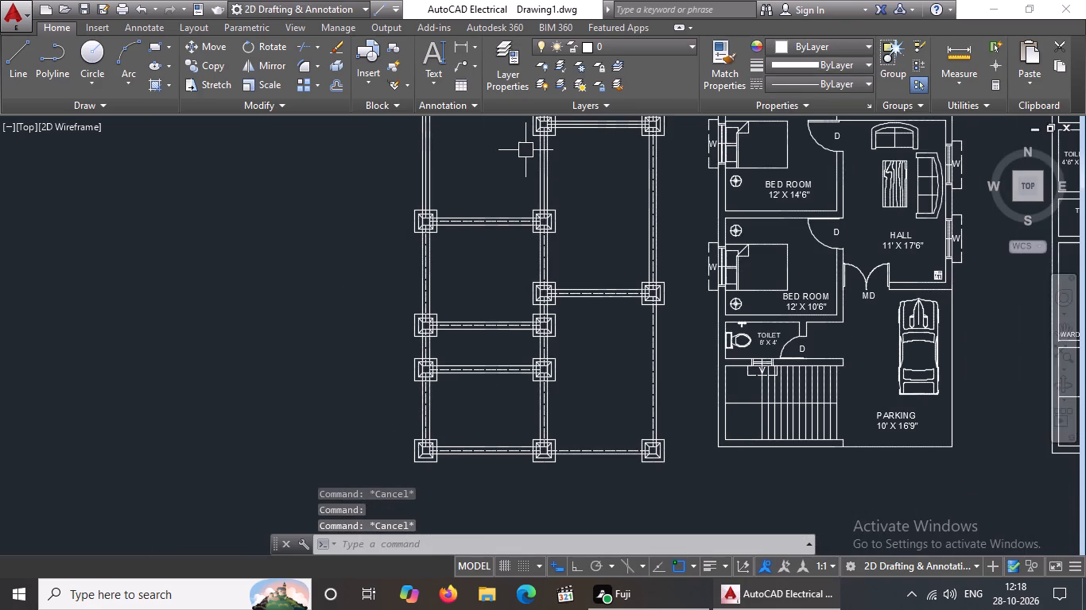
{"action": "scroll", "coordinate": [549, 136], "scroll_direction": "up", "scroll_amount": 3}
{"action": "left_click", "coordinate": [518, 196]}
{"action": "key", "text": "Escape"}
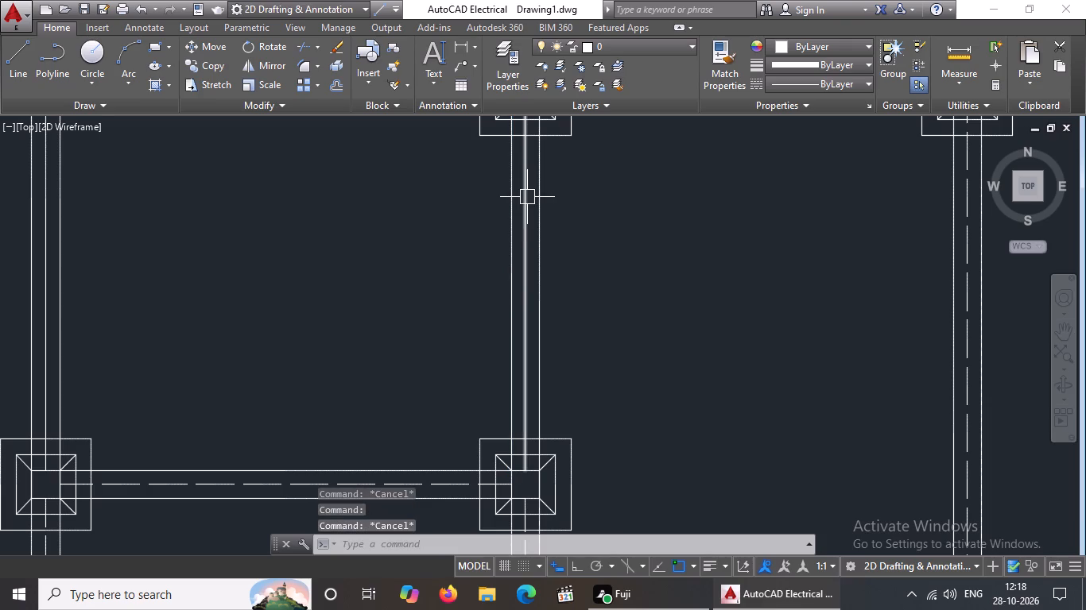
{"action": "left_click", "coordinate": [527, 197]}
{"action": "left_click", "coordinate": [801, 83]}
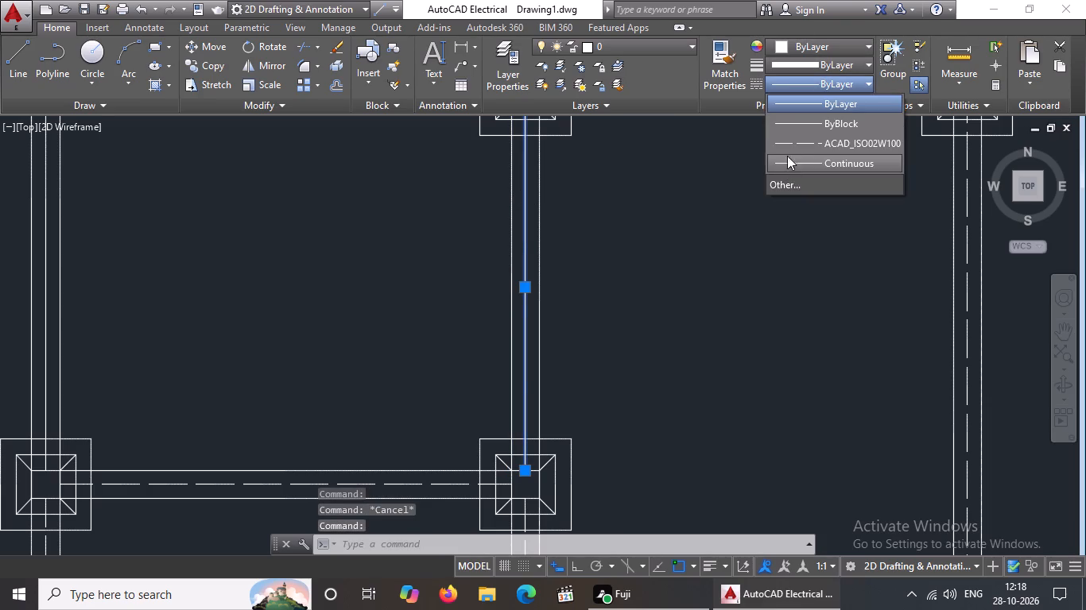
{"action": "left_click", "coordinate": [791, 148]}
{"action": "key", "text": "Escape"}
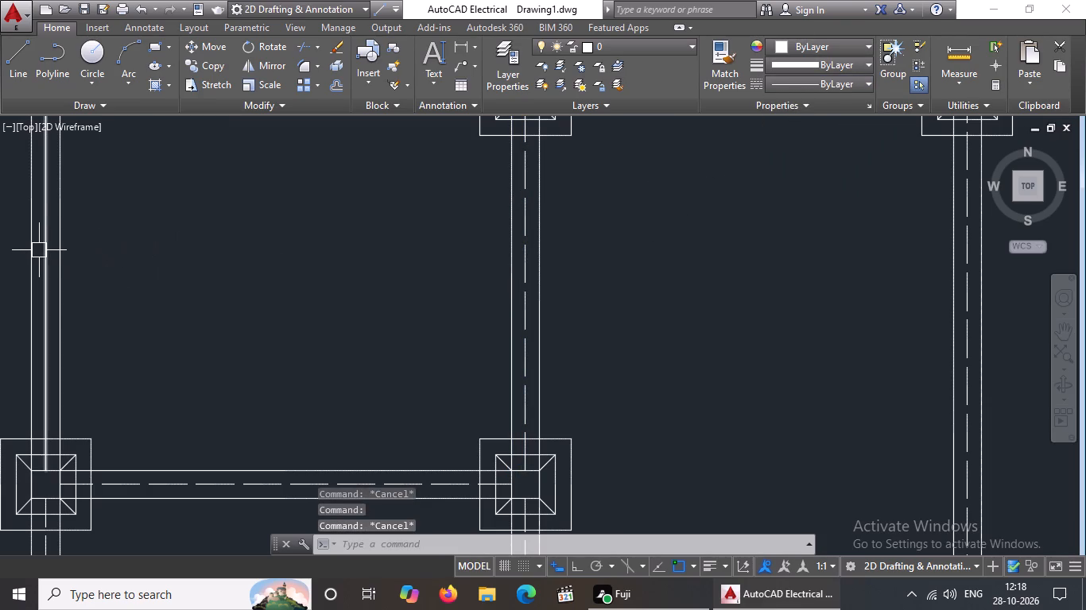
{"action": "left_click", "coordinate": [40, 249]}
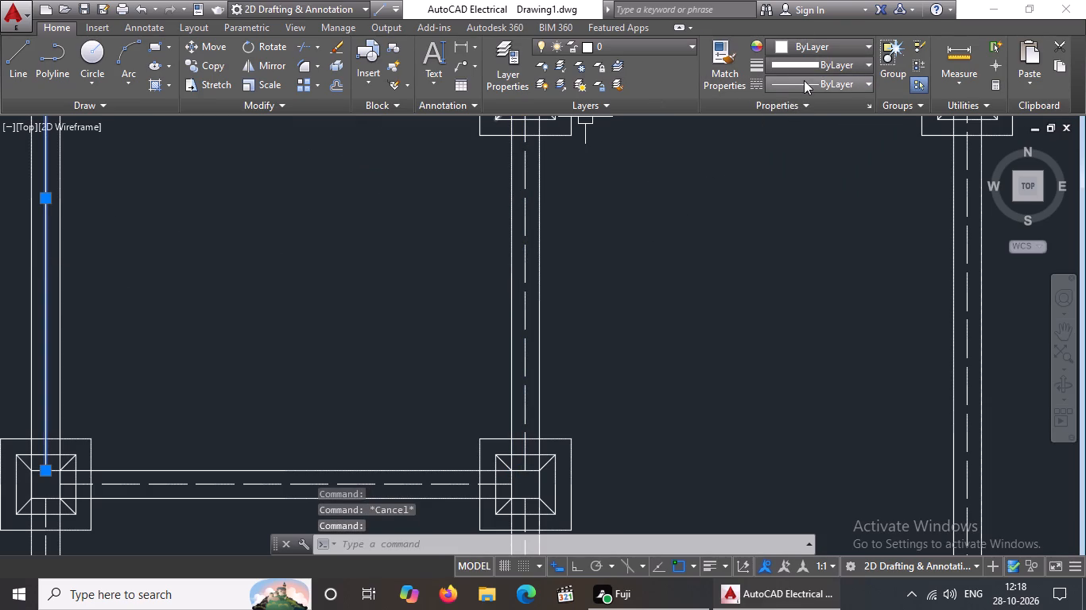
{"action": "left_click", "coordinate": [804, 80]}
{"action": "left_click", "coordinate": [786, 137]}
{"action": "key", "text": "Escape"}
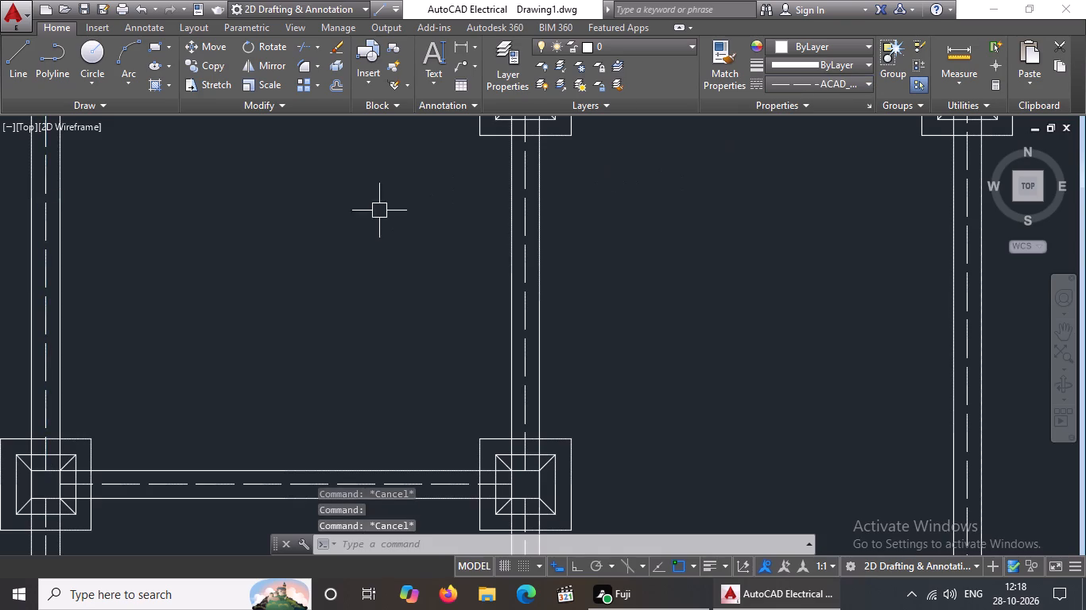
Set the horizontal centre line between the two columns of the row just below the top row to ACAD_ISO02W100.
{"action": "scroll", "coordinate": [458, 264], "scroll_direction": "down", "scroll_amount": 3}
{"action": "scroll", "coordinate": [541, 222], "scroll_direction": "up", "scroll_amount": 3}
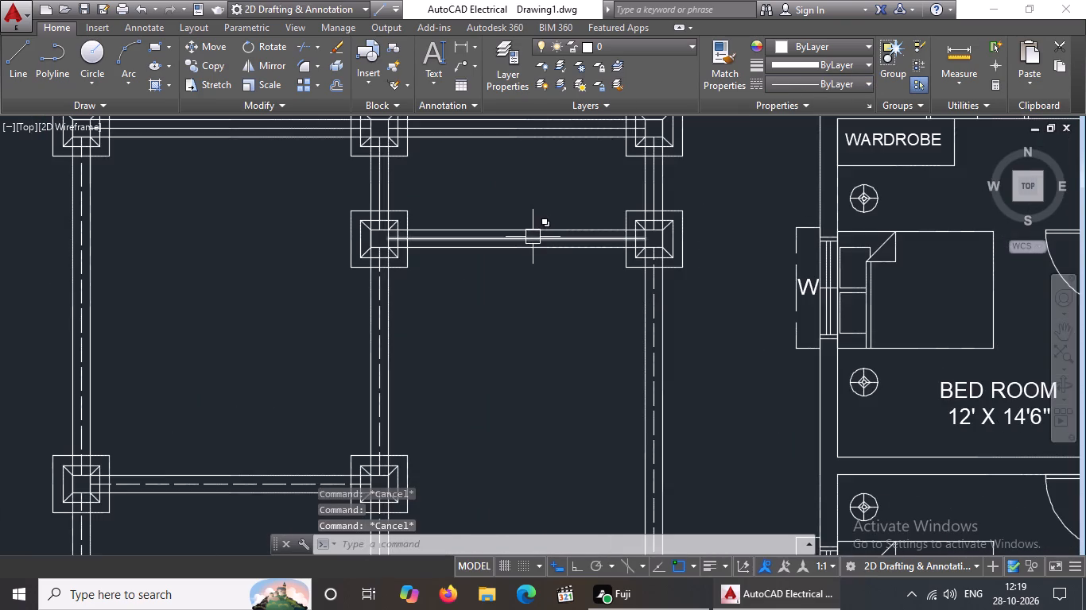
{"action": "scroll", "coordinate": [527, 235], "scroll_direction": "up", "scroll_amount": 2}
{"action": "left_click", "coordinate": [516, 246]}
{"action": "left_click", "coordinate": [799, 79]}
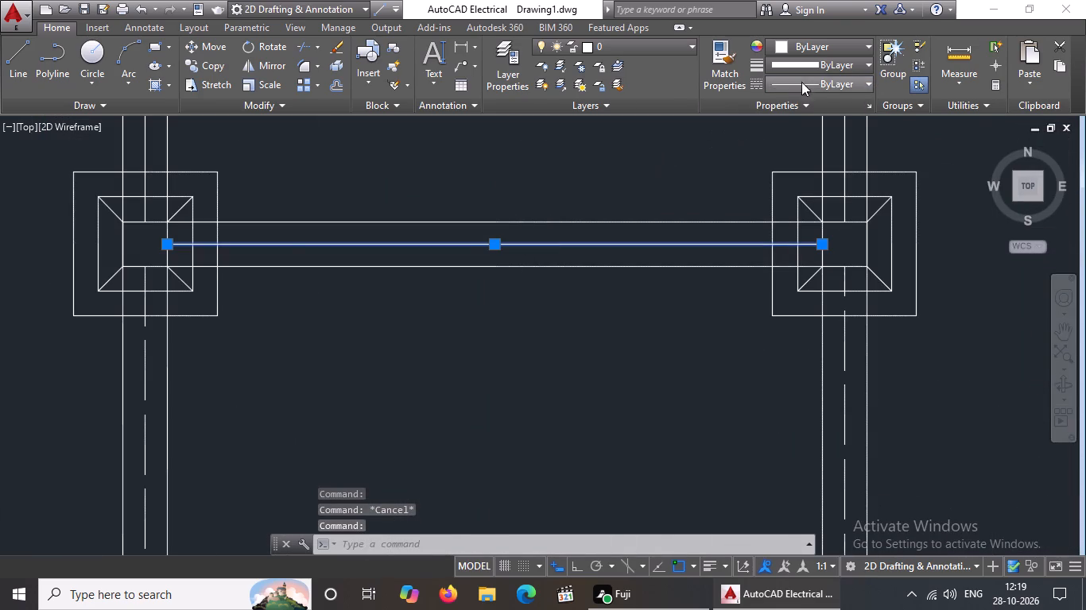
{"action": "left_click", "coordinate": [812, 148]}
{"action": "key", "text": "Escape"}
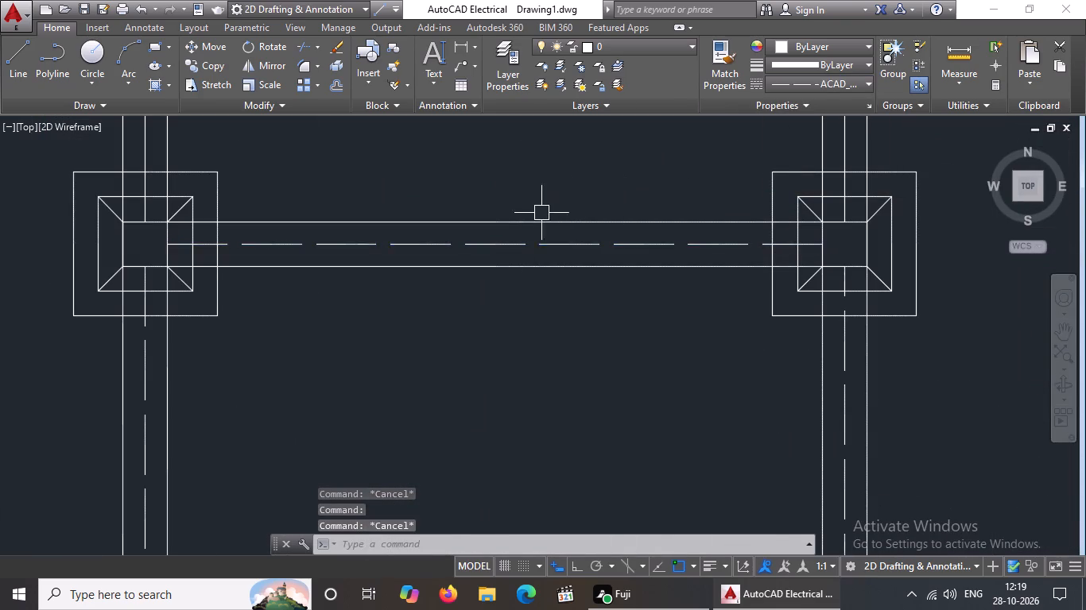
Apply the ACAD_ISO02W100 linetype to the short middle and right vertical centre lines directly below the top column row.
{"action": "scroll", "coordinate": [547, 254], "scroll_direction": "down", "scroll_amount": 4}
{"action": "scroll", "coordinate": [503, 230], "scroll_direction": "up", "scroll_amount": 3}
{"action": "left_click_drag", "start_coordinate": [439, 271], "coordinate": [441, 270]}
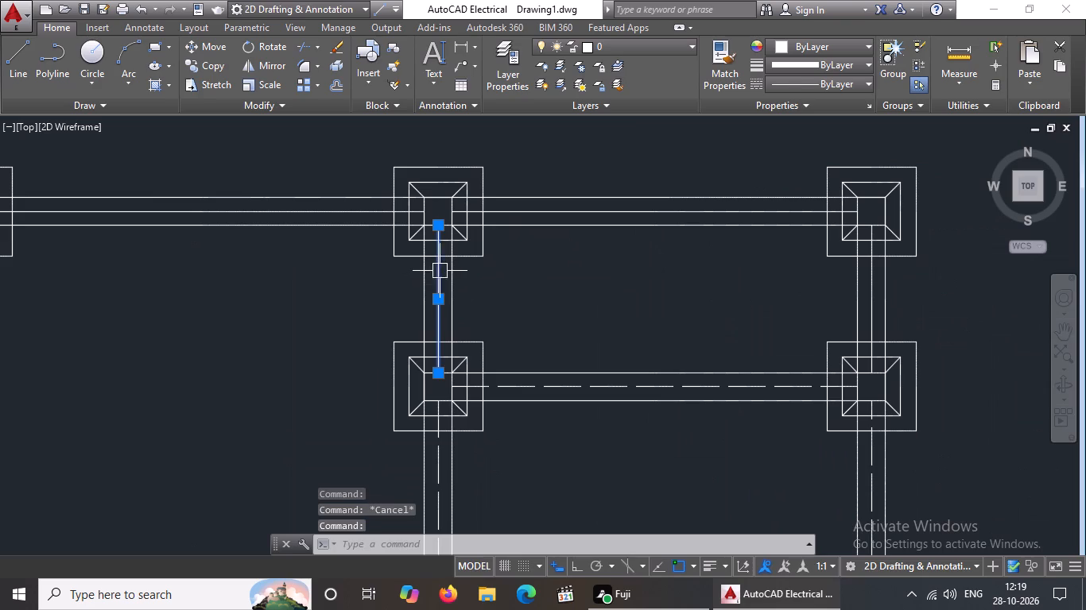
{"action": "left_click_drag", "start_coordinate": [441, 270], "coordinate": [446, 266]}
{"action": "left_click", "coordinate": [787, 85]}
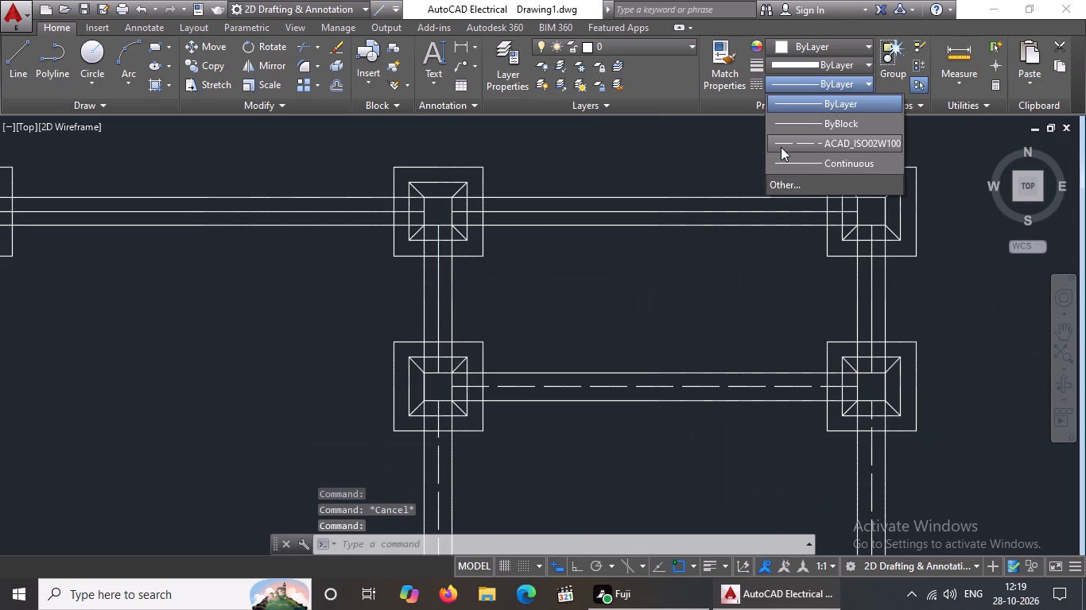
{"action": "left_click", "coordinate": [781, 147]}
{"action": "key", "text": "Escape"}
{"action": "left_click", "coordinate": [867, 268]}
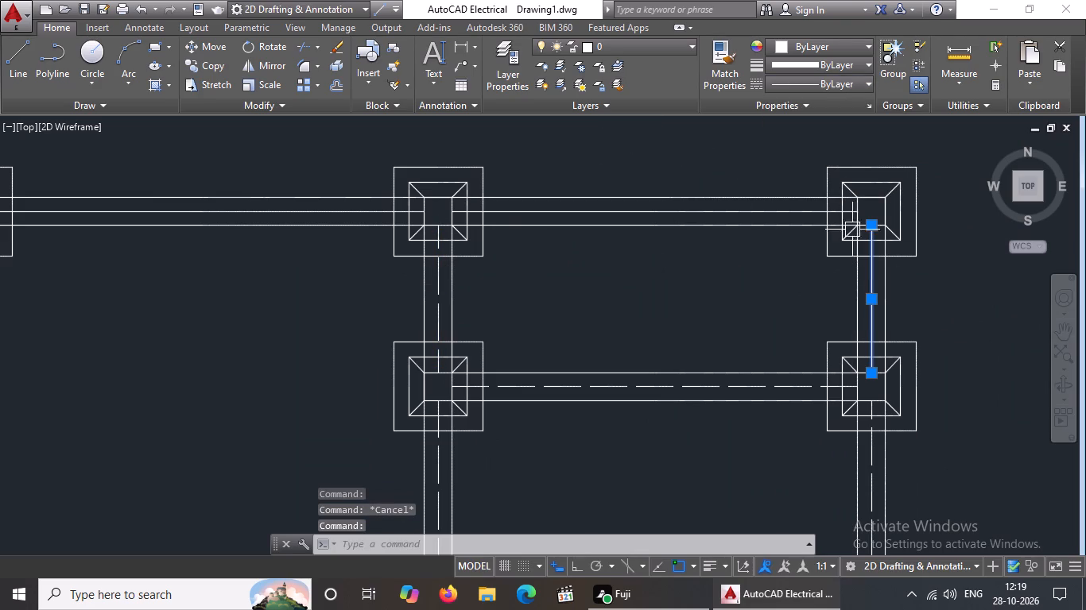
{"action": "left_click", "coordinate": [796, 91]}
{"action": "left_click", "coordinate": [814, 148]}
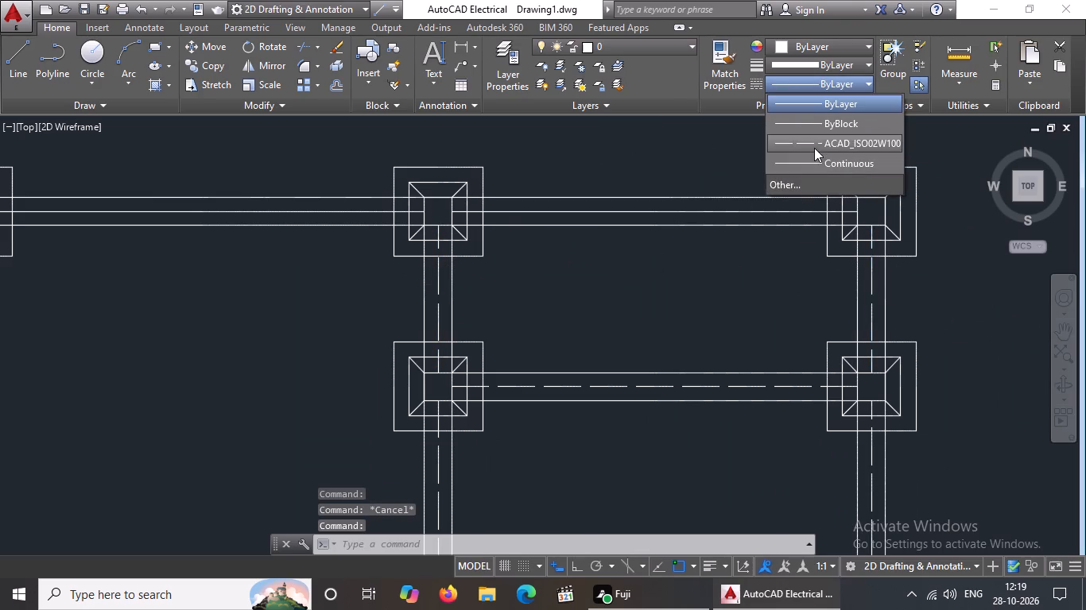
{"action": "key", "text": "Escape"}
{"action": "scroll", "coordinate": [700, 118], "scroll_direction": "down", "scroll_amount": 4}
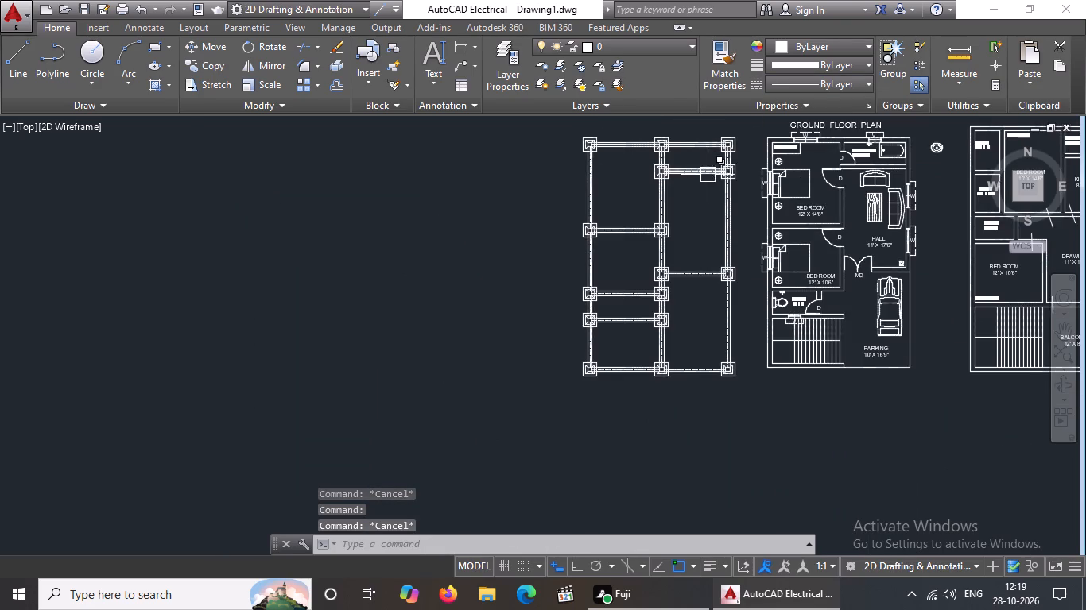